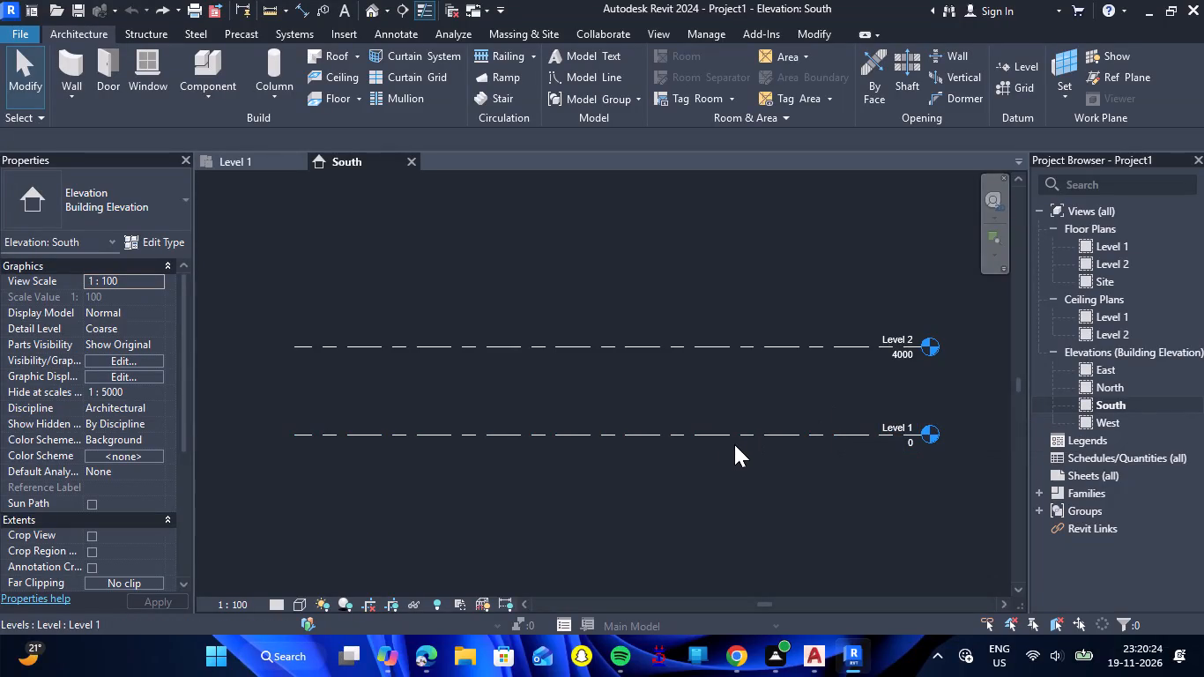
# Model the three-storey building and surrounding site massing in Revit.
# Set the project length units to feet and fractional inches, rounded to the nearest 1/8".
pyautogui.write('UN')
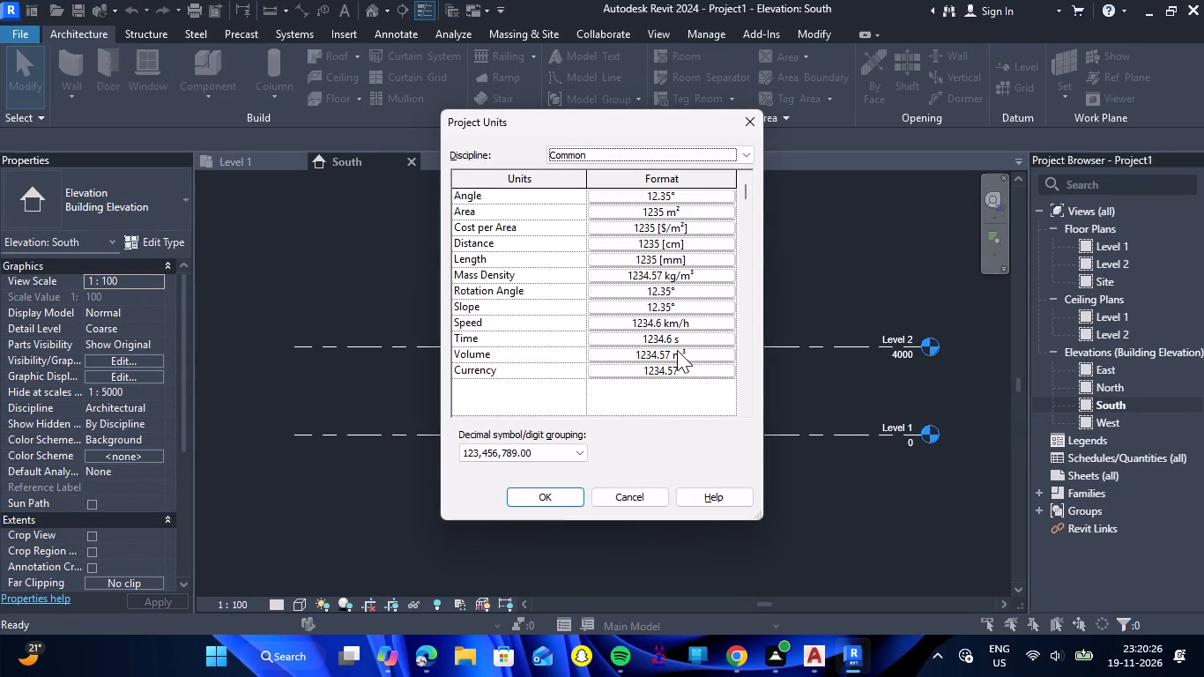
pyautogui.click(668, 258)
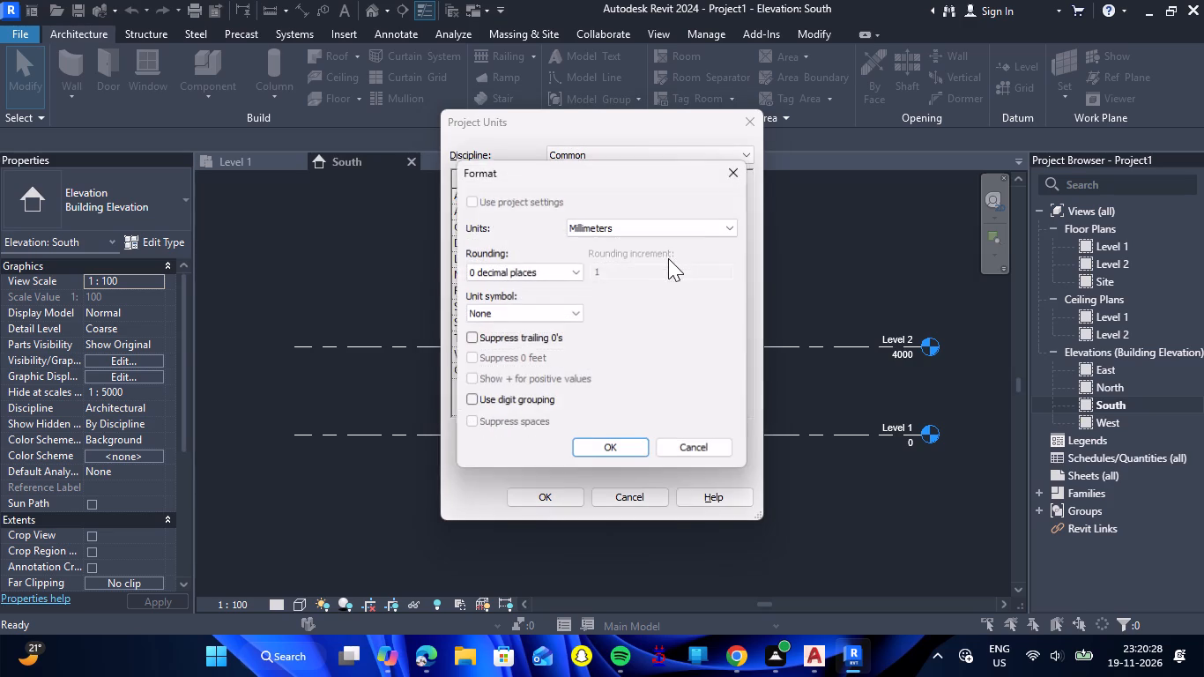
pyautogui.click(606, 227)
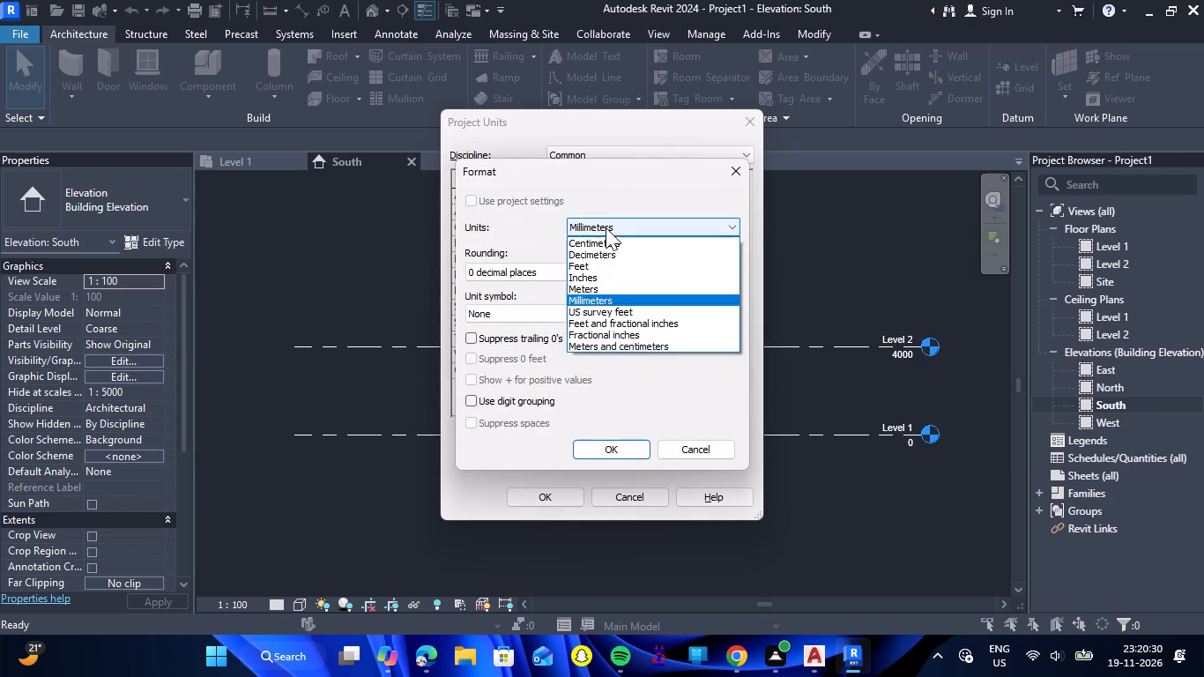
pyautogui.doubleClick(644, 324)
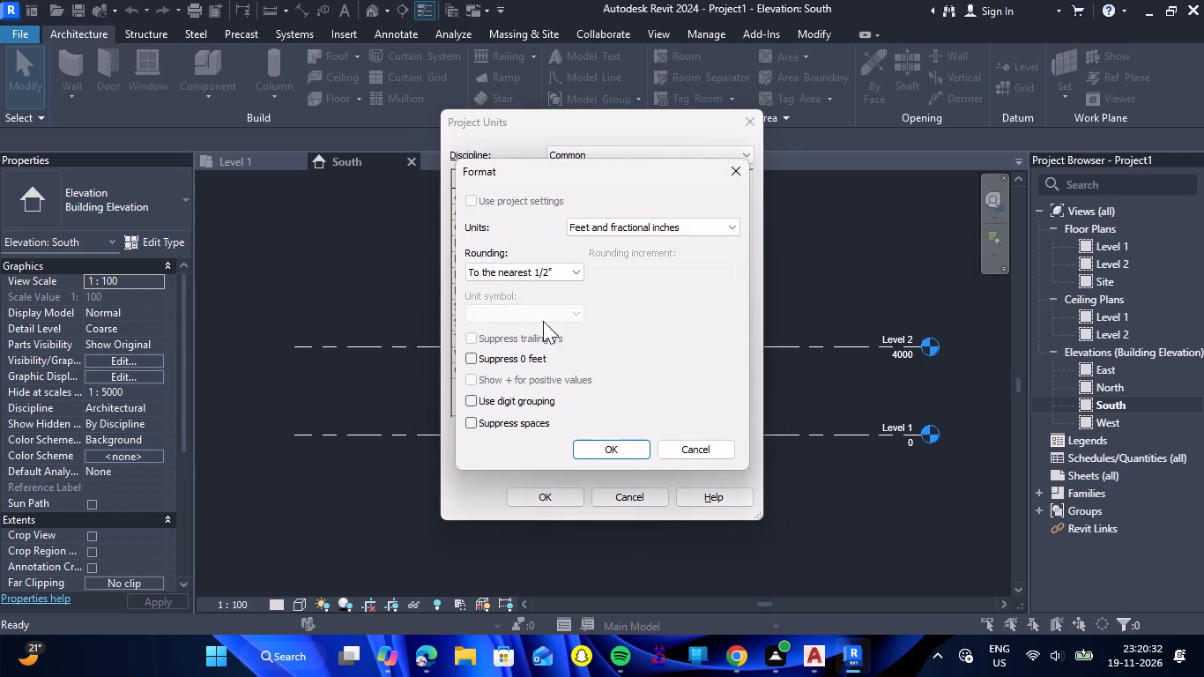
pyautogui.doubleClick(546, 279)
pyautogui.doubleClick(561, 283)
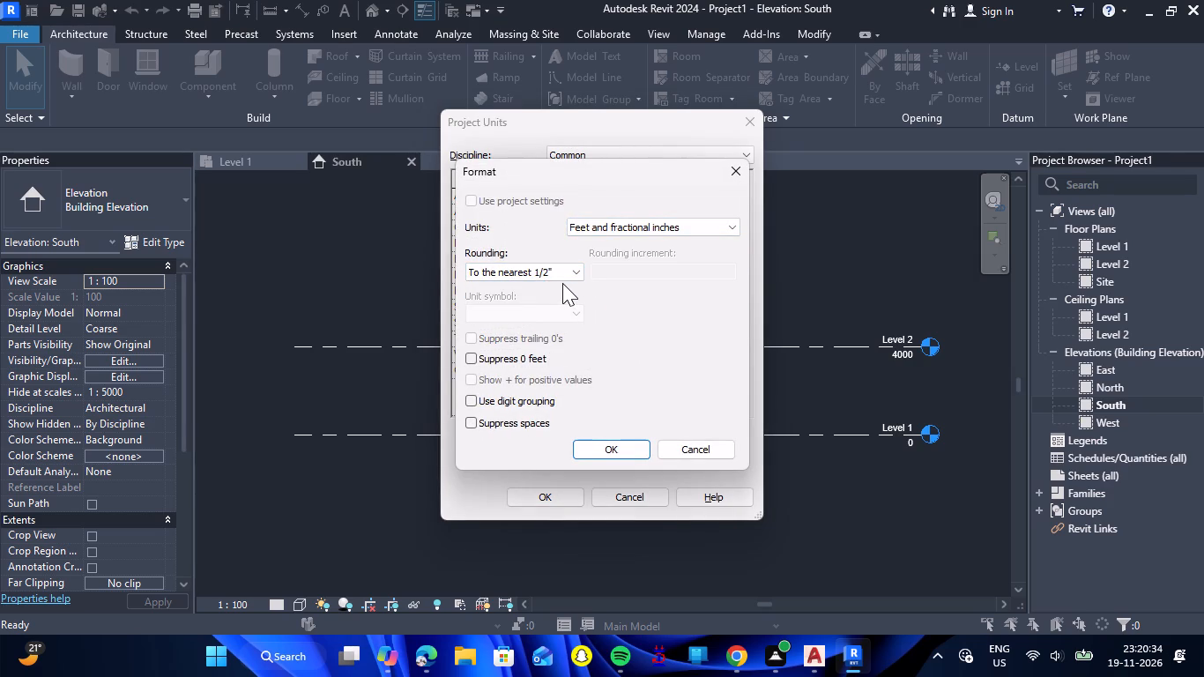
pyautogui.click(565, 275)
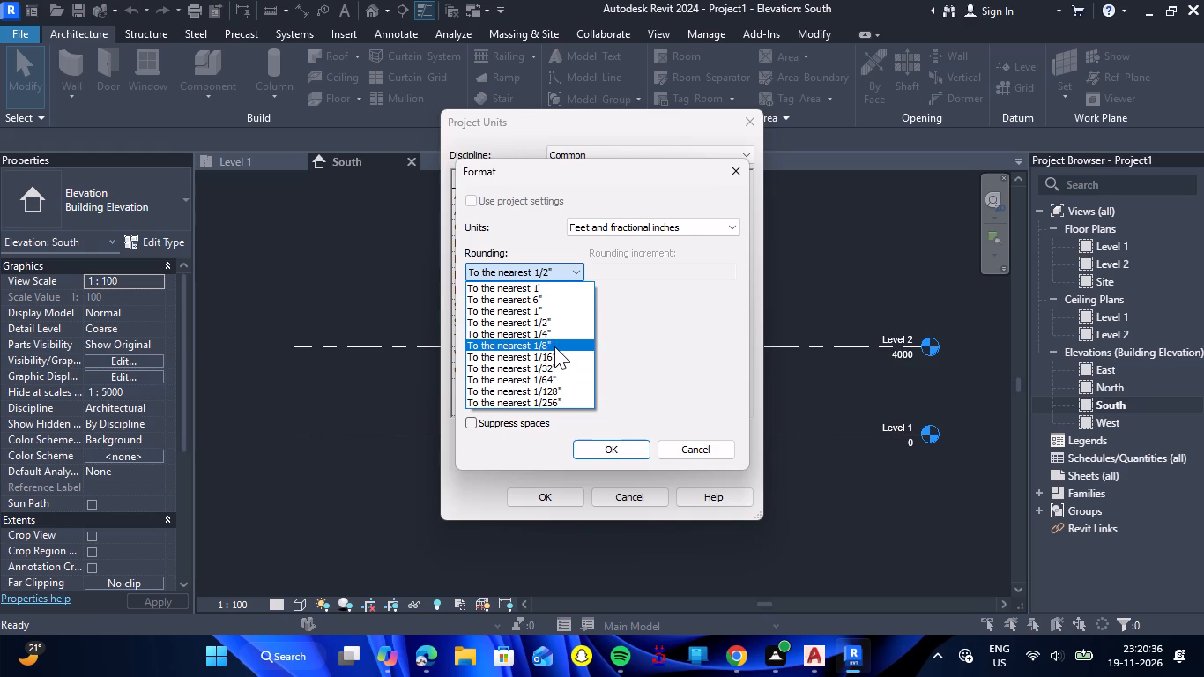
pyautogui.click(554, 346)
pyautogui.click(598, 450)
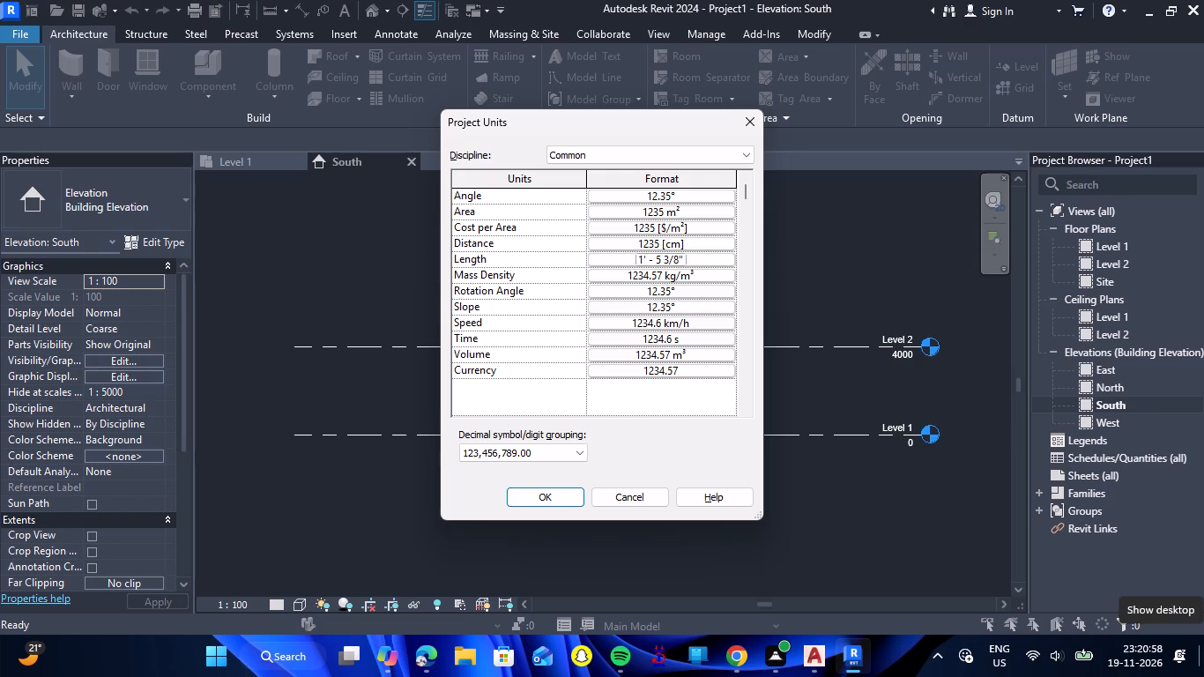
pyautogui.click(549, 499)
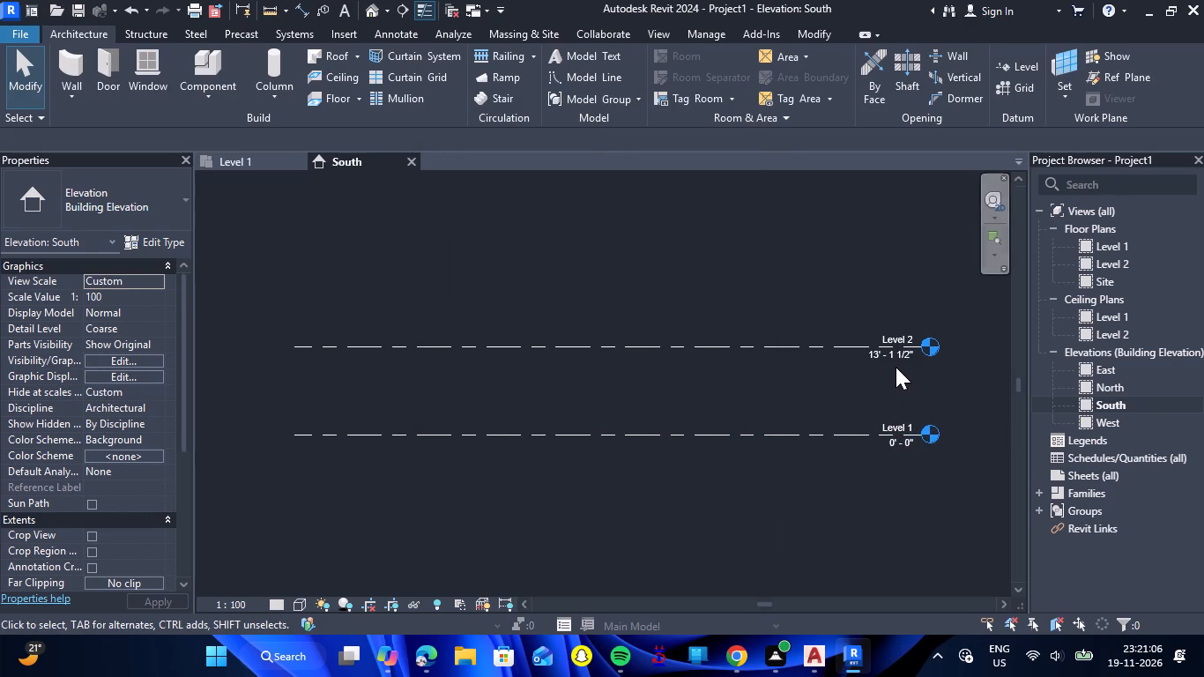
# Set the elevation of Level 2 to 10'6" in the South elevation.
pyautogui.click(896, 362)
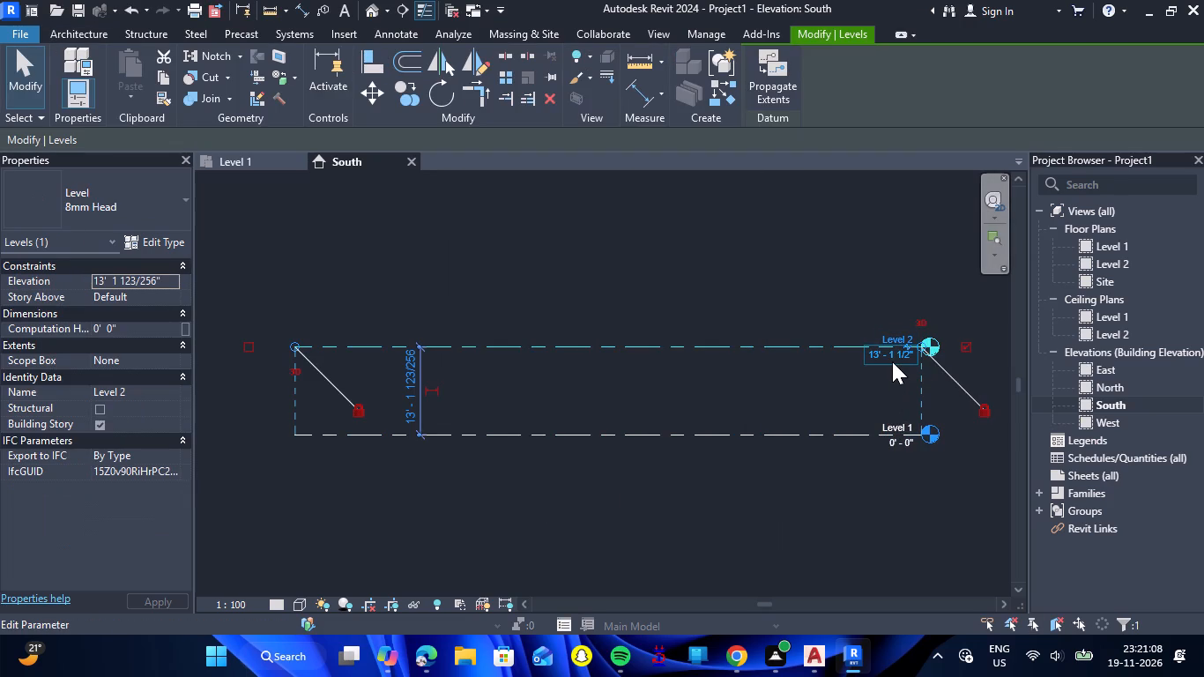
pyautogui.click(894, 356)
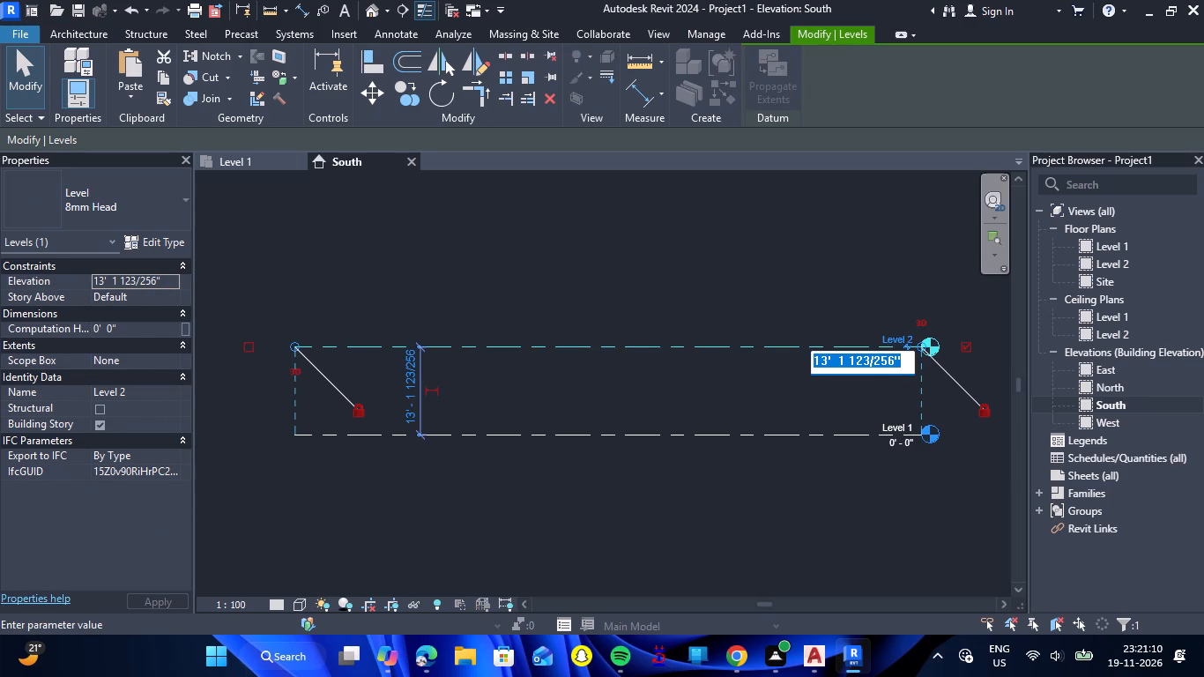
pyautogui.press('1')
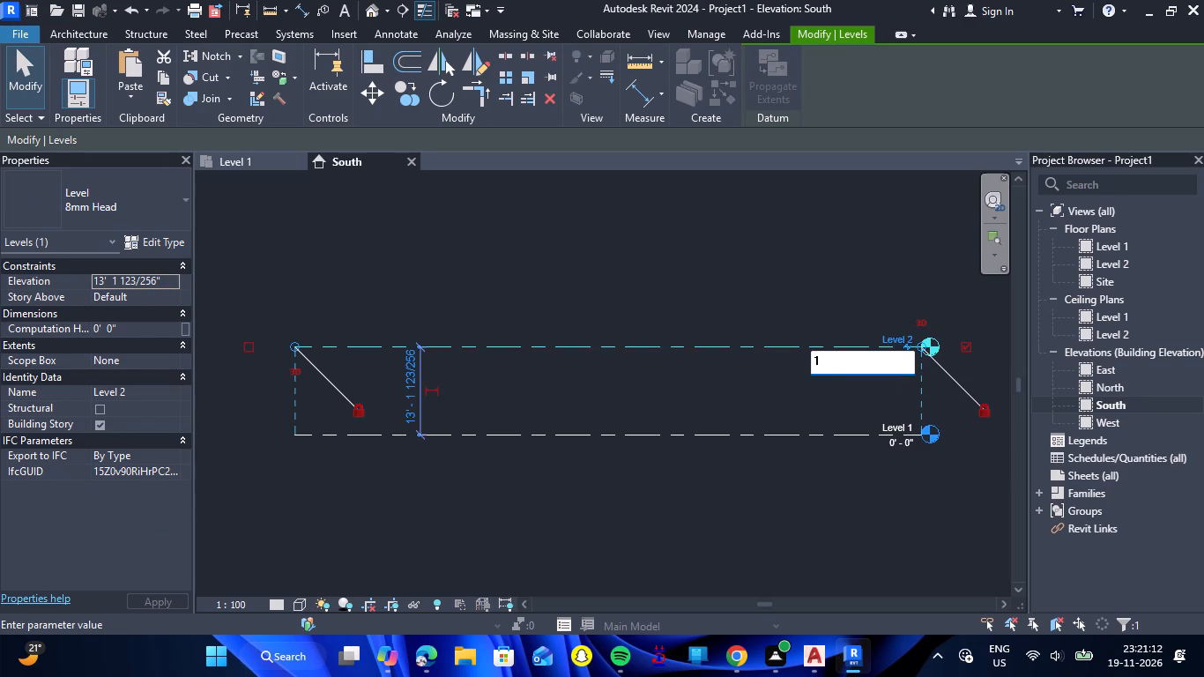
pyautogui.write("0'6")
pyautogui.hotkey('shift', '"')
pyautogui.press('Return')
pyautogui.scroll(2, 942, 398)
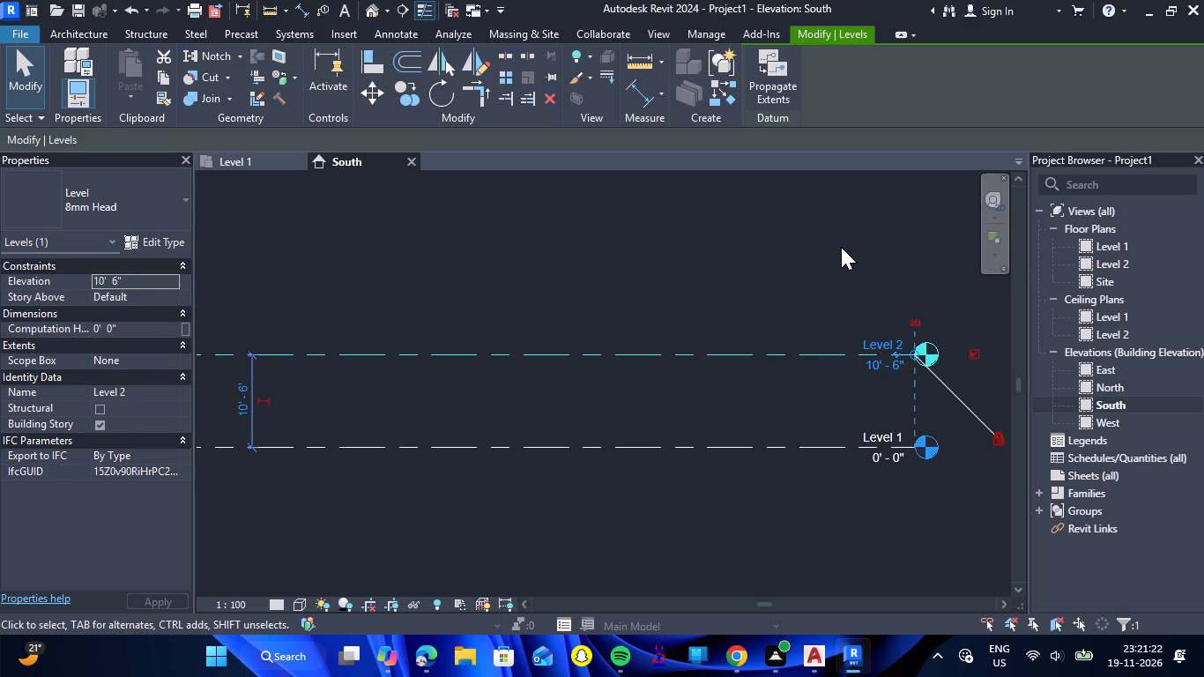
pyautogui.press('Escape')
# Add a new level above Level 2 by picking the Level 2 line with an offset of 10'6".
pyautogui.scroll(-1, 831, 247)
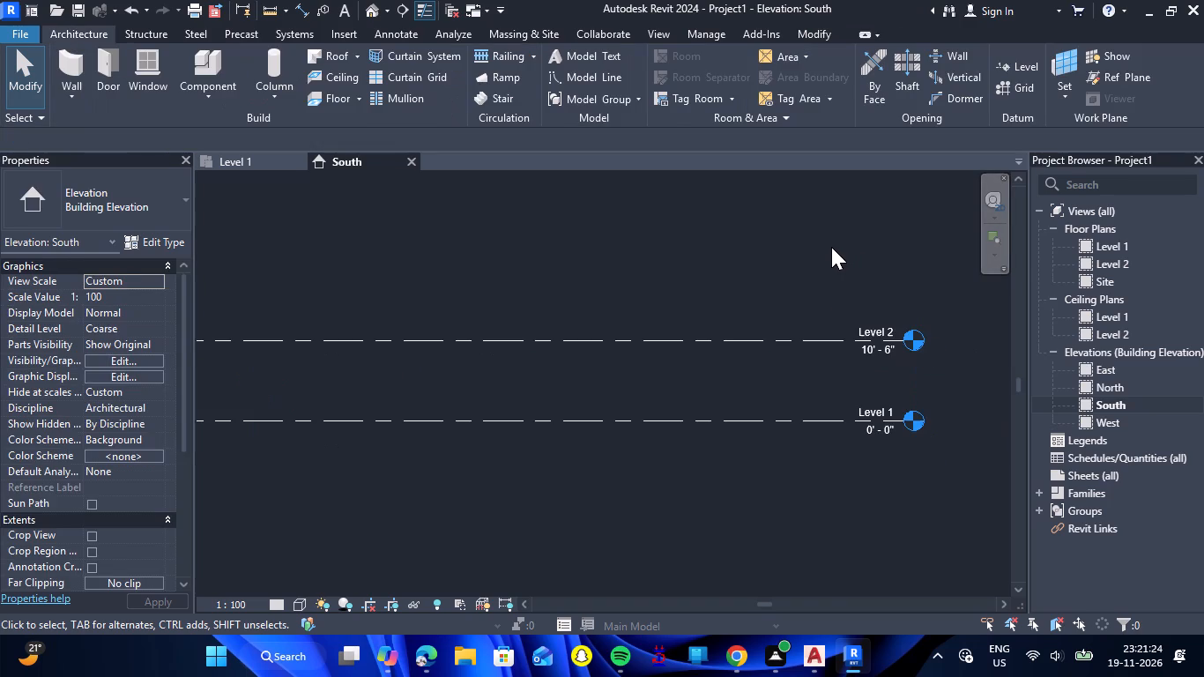
pyautogui.scroll(4, 935, 346)
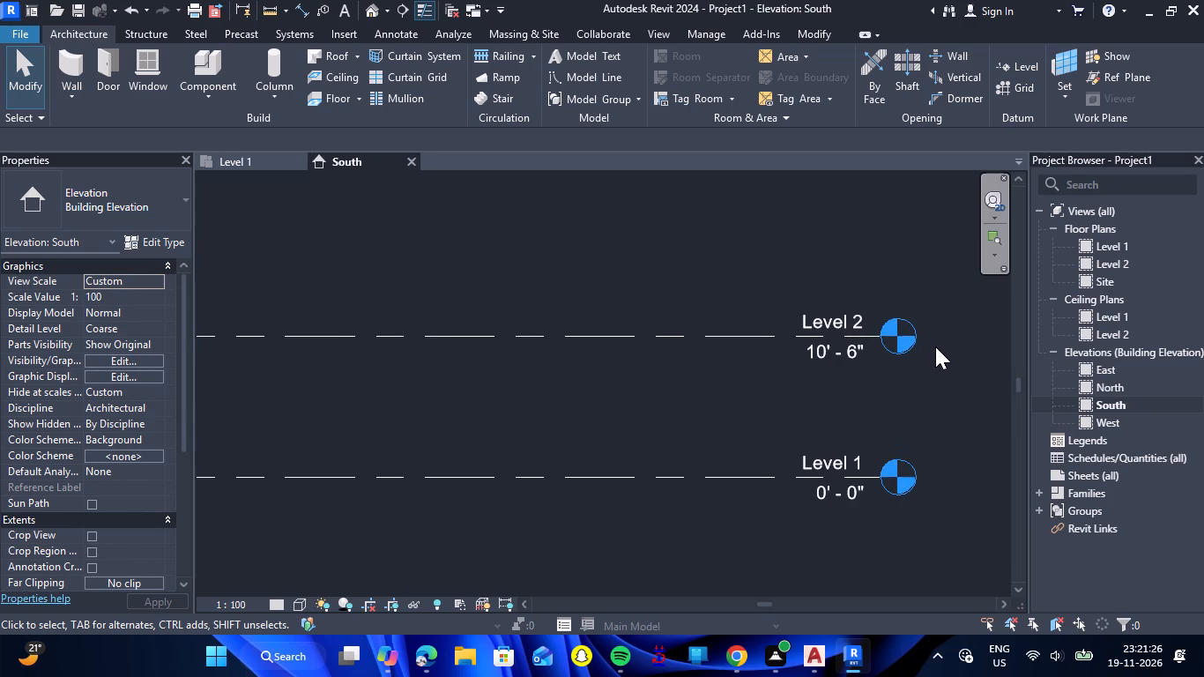
pyautogui.scroll(-6, 935, 346)
pyautogui.scroll(2, 956, 365)
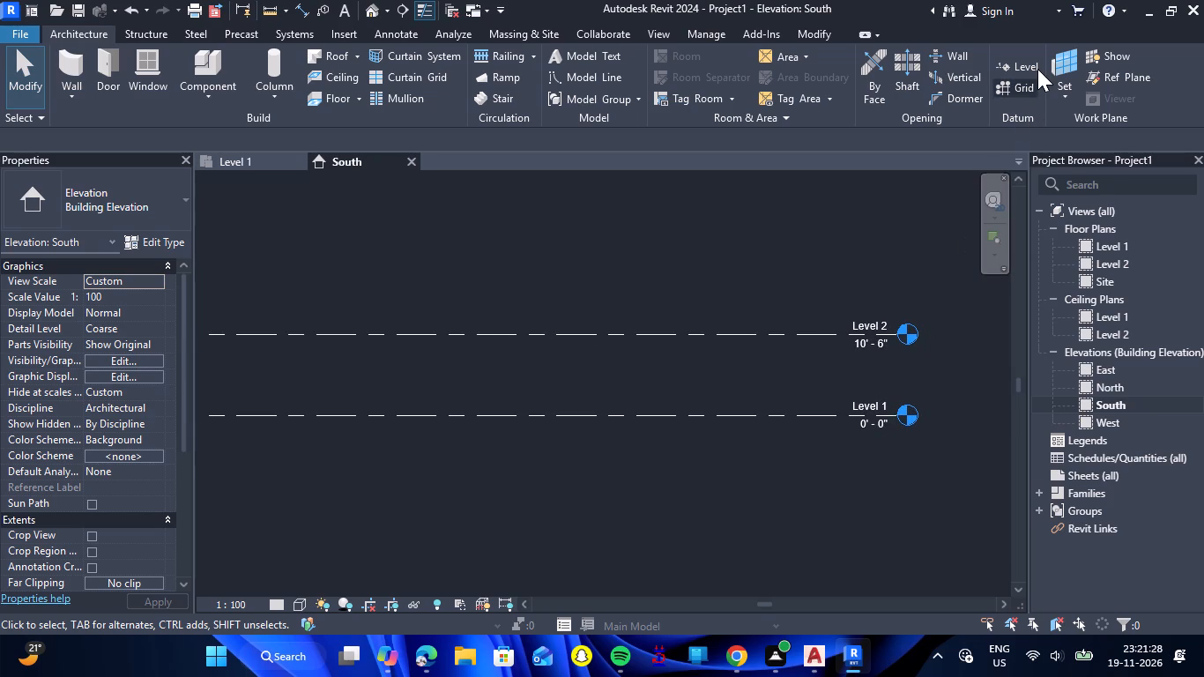
pyautogui.click(1037, 69)
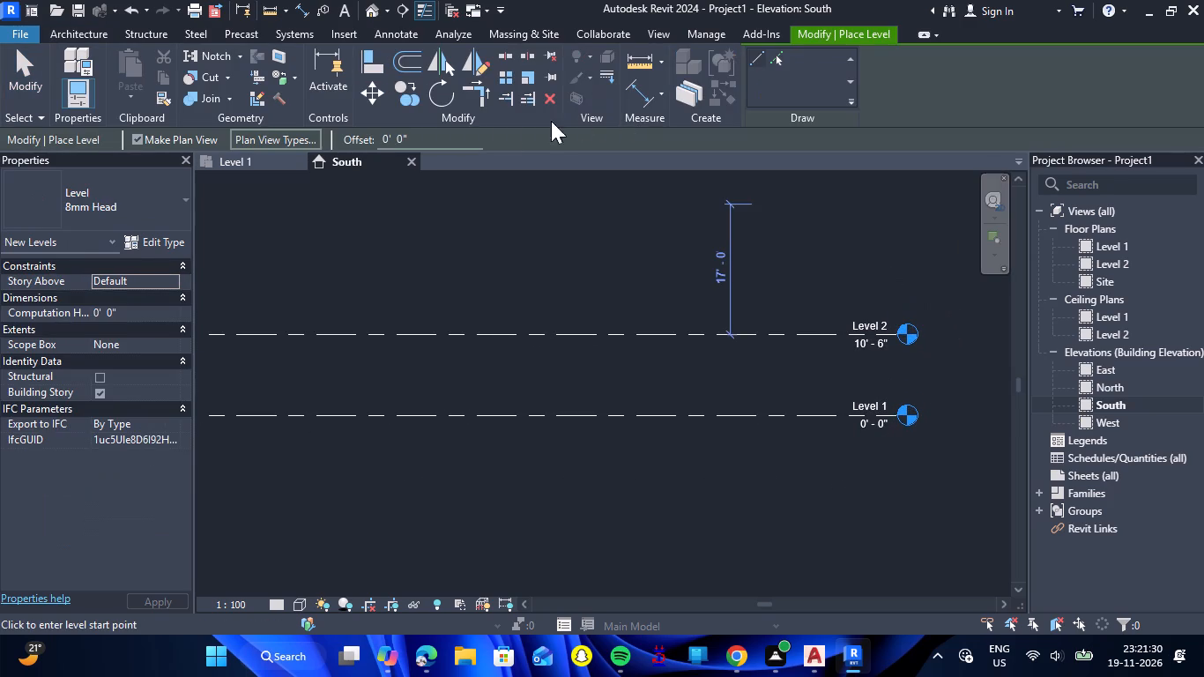
pyautogui.click(777, 67)
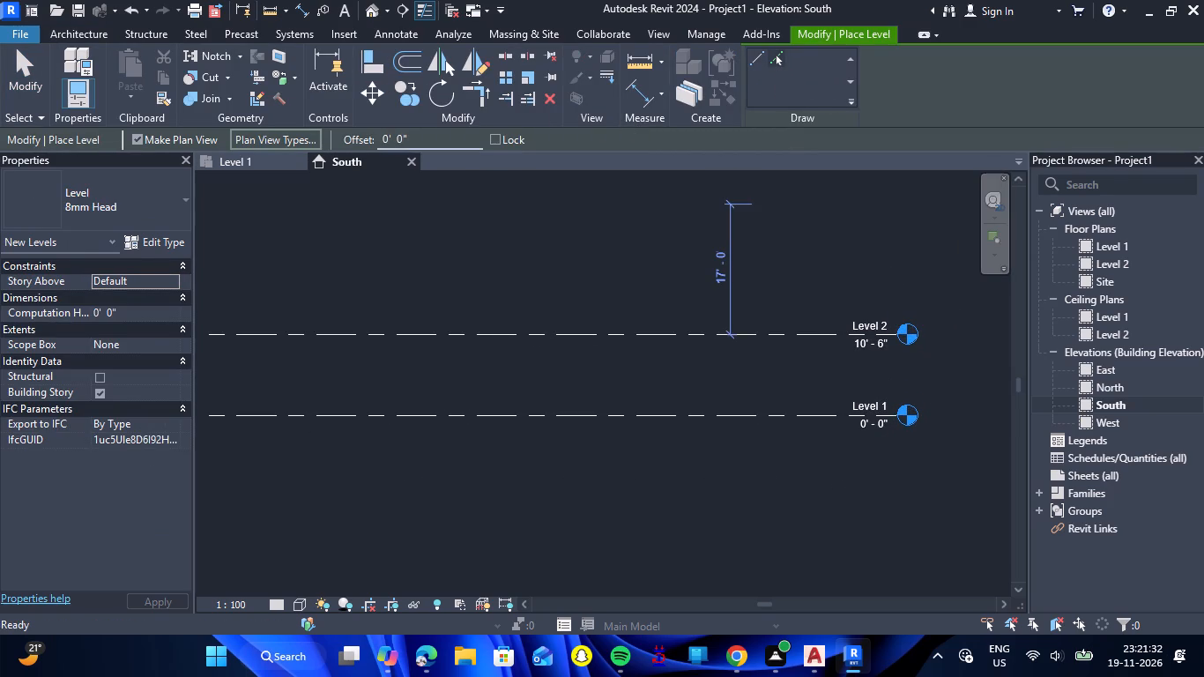
pyautogui.doubleClick(422, 144)
pyautogui.press('BackSpace')
pyautogui.press('BackSpace')
pyautogui.press('BackSpace')
pyautogui.press('BackSpace')
pyautogui.press('BackSpace')
pyautogui.press('BackSpace')
pyautogui.press('BackSpace')
pyautogui.press('BackSpace')
pyautogui.press('BackSpace')
pyautogui.press('BackSpace')
pyautogui.press('BackSpace')
pyautogui.press('BackSpace')
pyautogui.press('BackSpace')
pyautogui.press('BackSpace')
pyautogui.press('BackSpace')
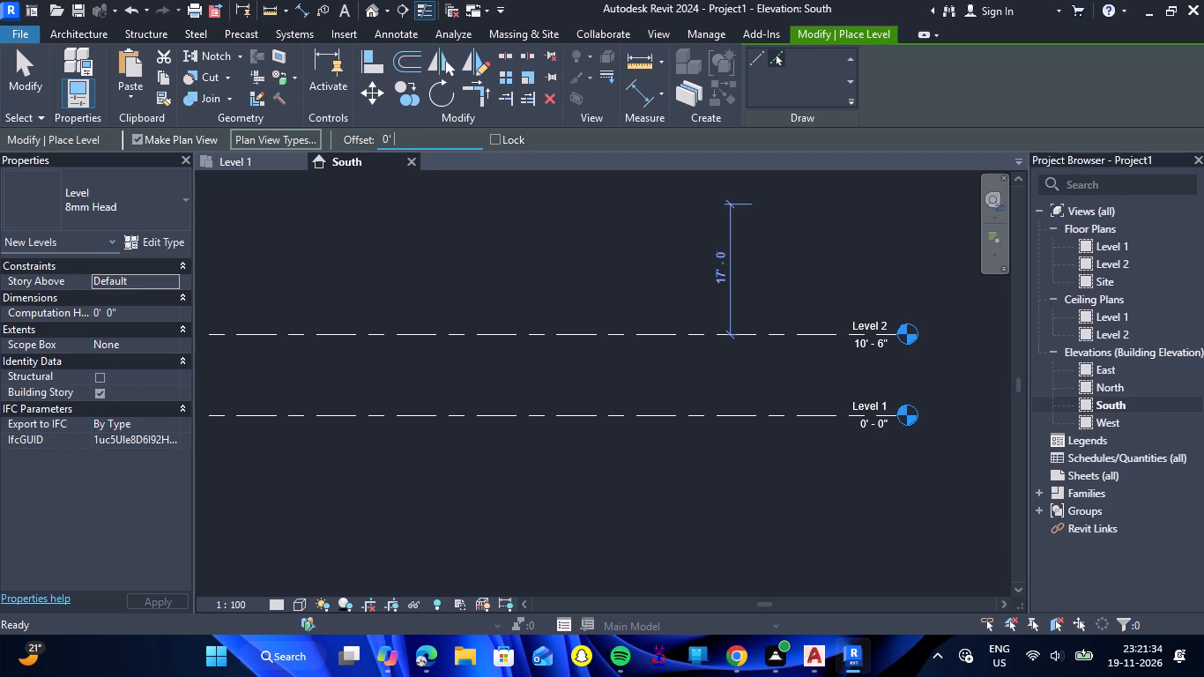
pyautogui.write("10'6")
pyautogui.hotkey('shift', '"')
pyautogui.press('Return')
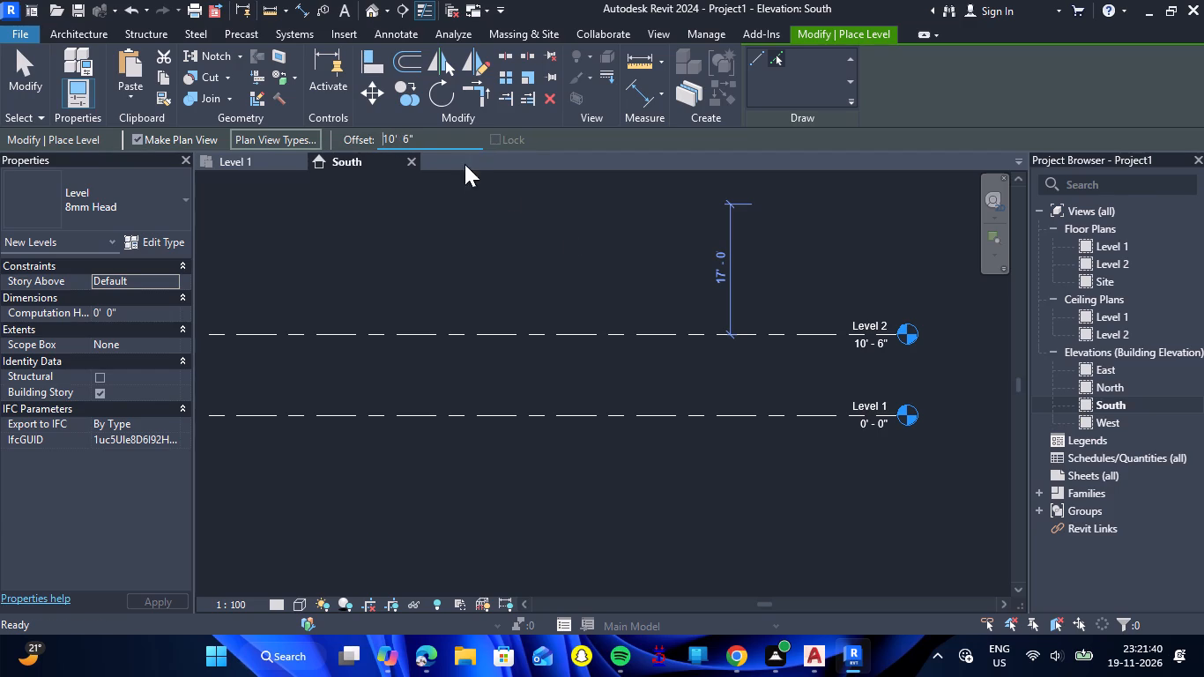
pyautogui.click(700, 328)
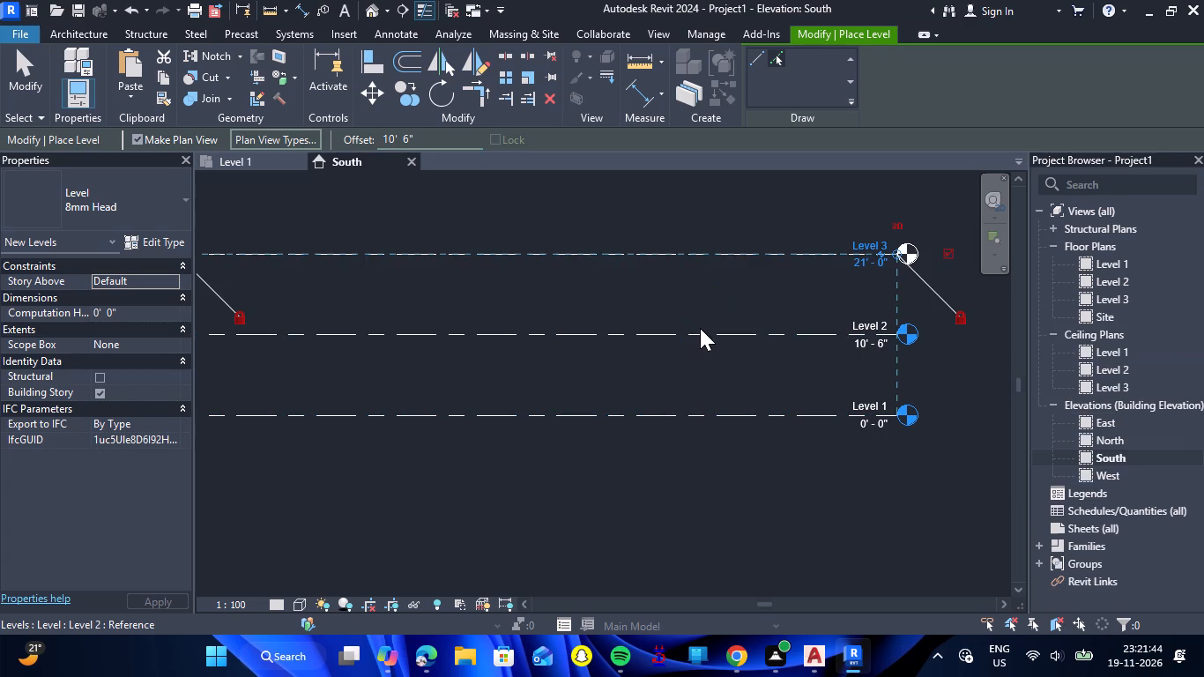
pyautogui.scroll(-4, 729, 300)
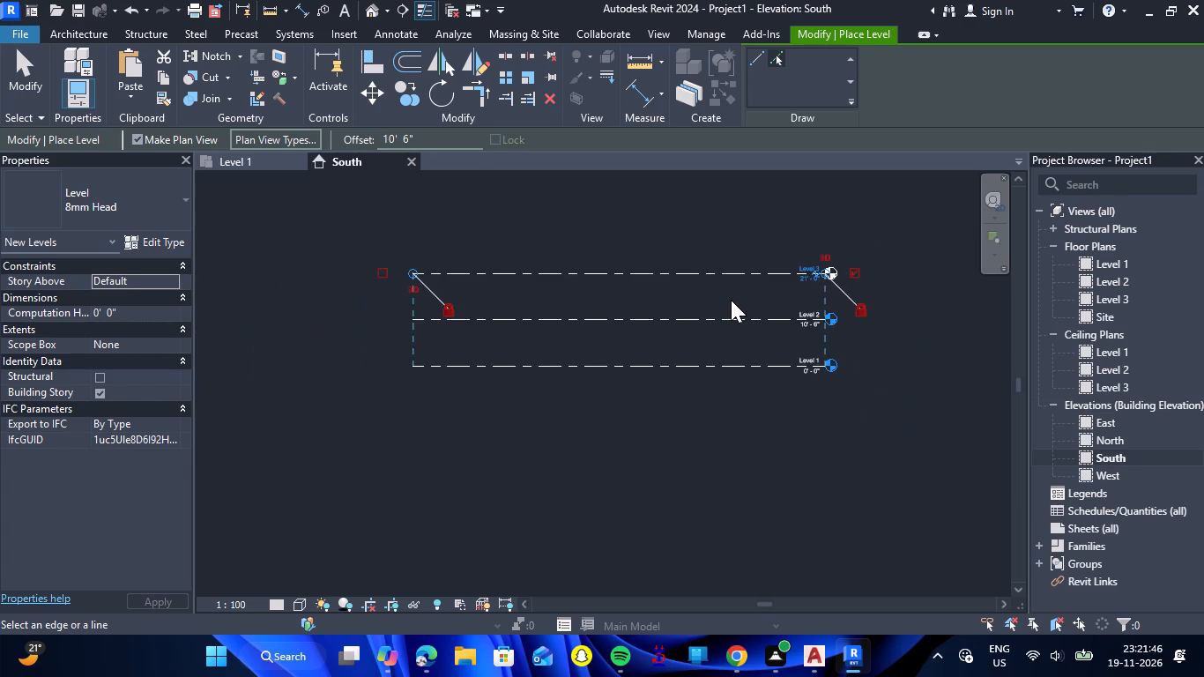
pyautogui.press('Escape')
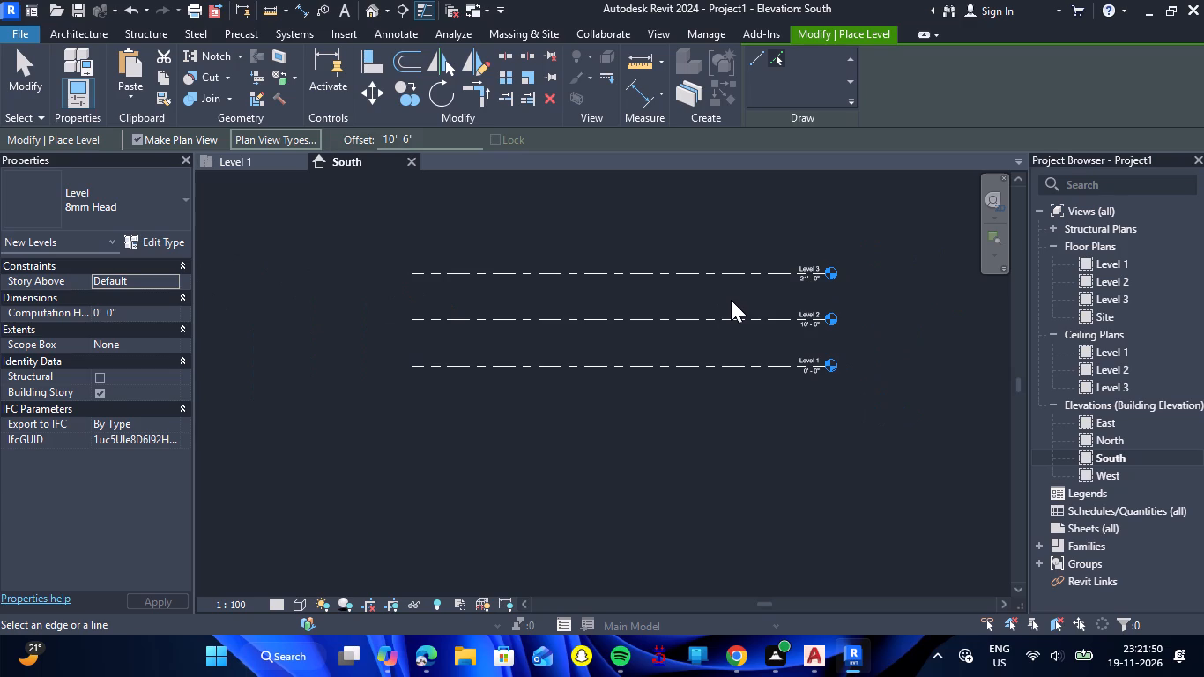
pyautogui.scroll(1, 777, 365)
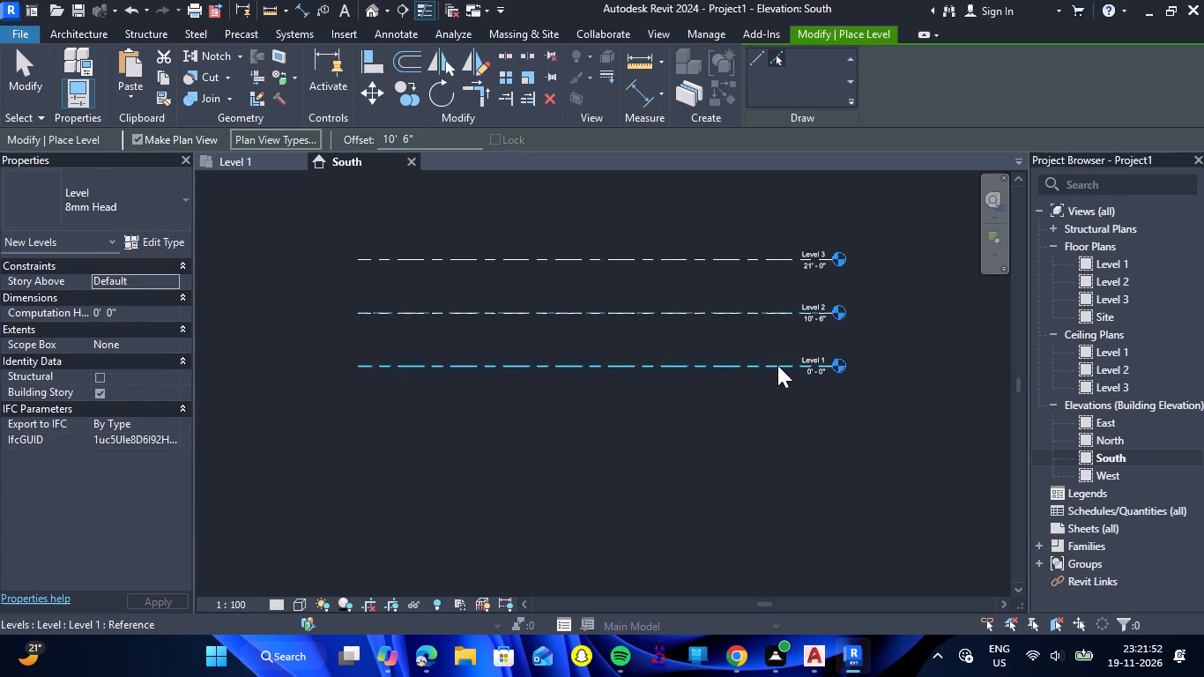
pyautogui.press('Escape')
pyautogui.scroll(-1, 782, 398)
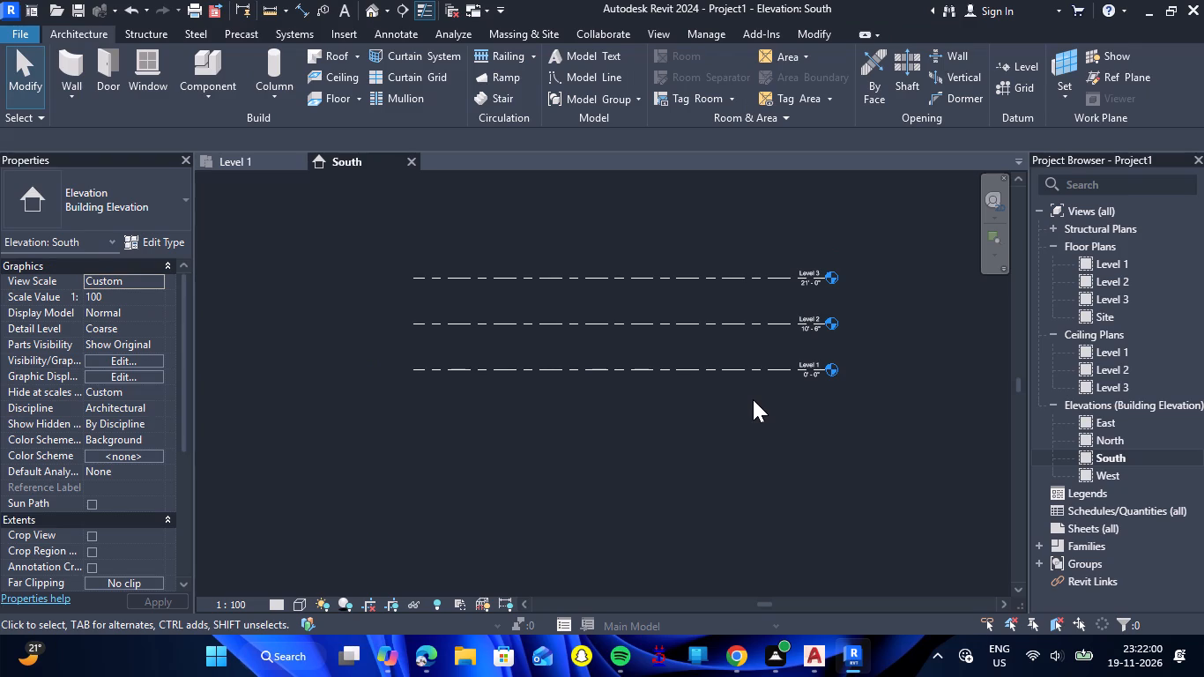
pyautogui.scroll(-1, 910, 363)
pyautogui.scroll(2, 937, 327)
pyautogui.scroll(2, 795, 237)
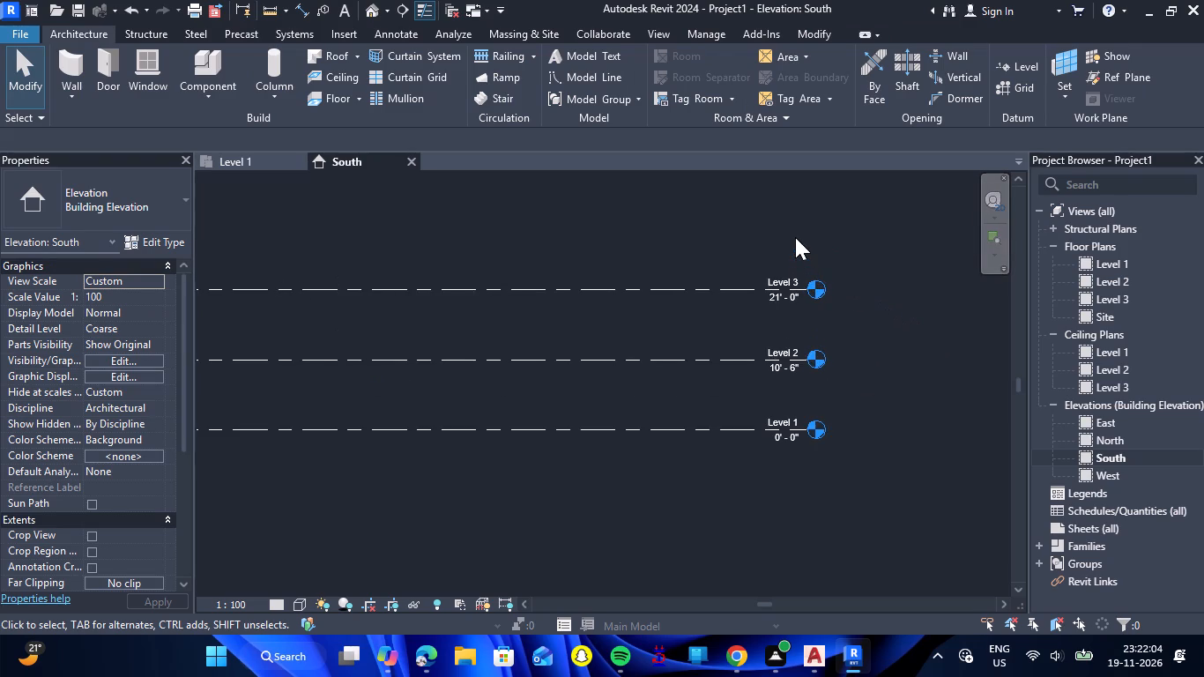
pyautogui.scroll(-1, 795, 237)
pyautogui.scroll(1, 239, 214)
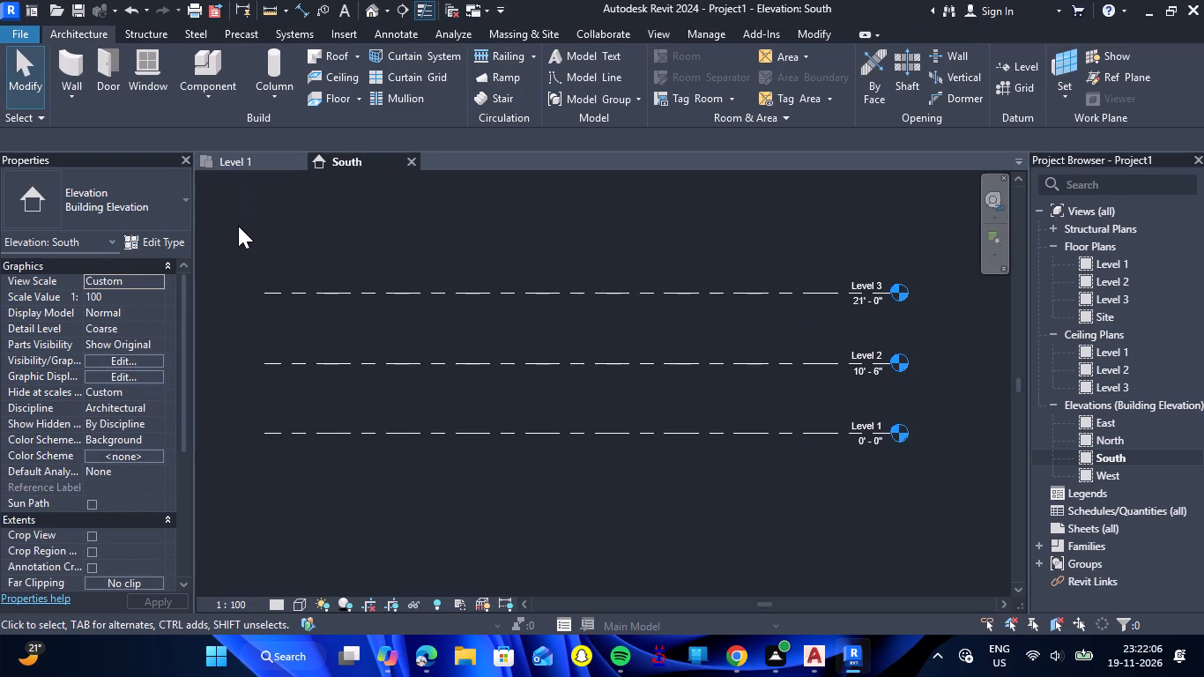
# Open the Level 1 floor plan view.
pyautogui.click(234, 160)
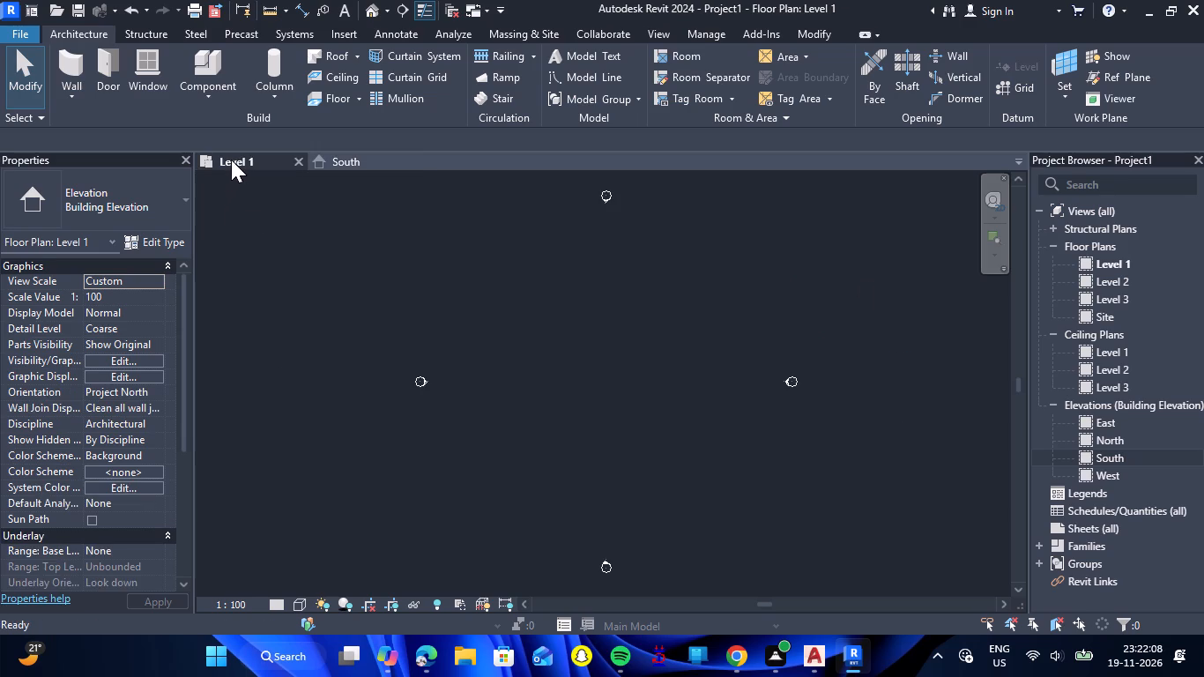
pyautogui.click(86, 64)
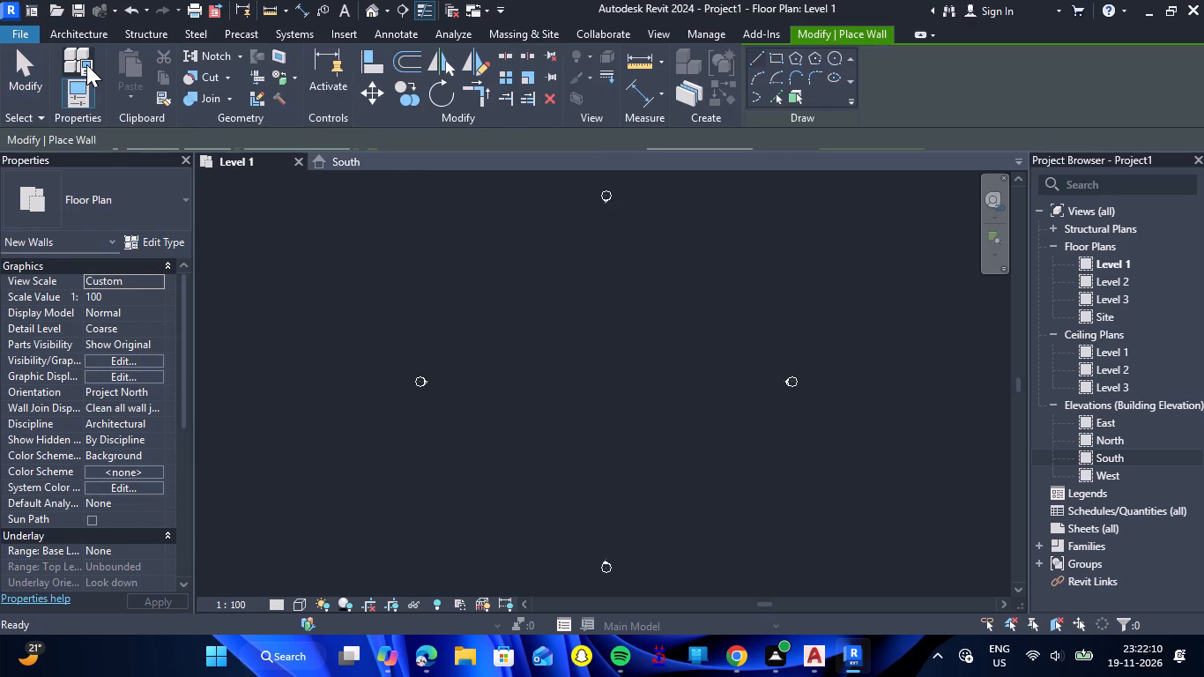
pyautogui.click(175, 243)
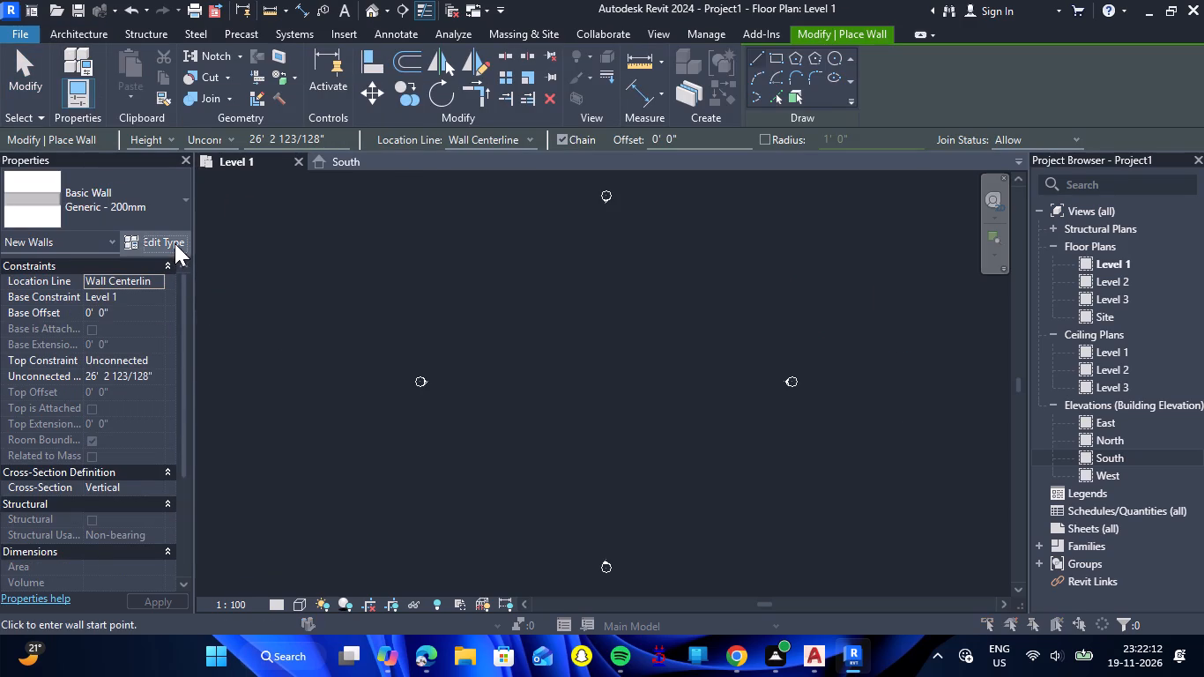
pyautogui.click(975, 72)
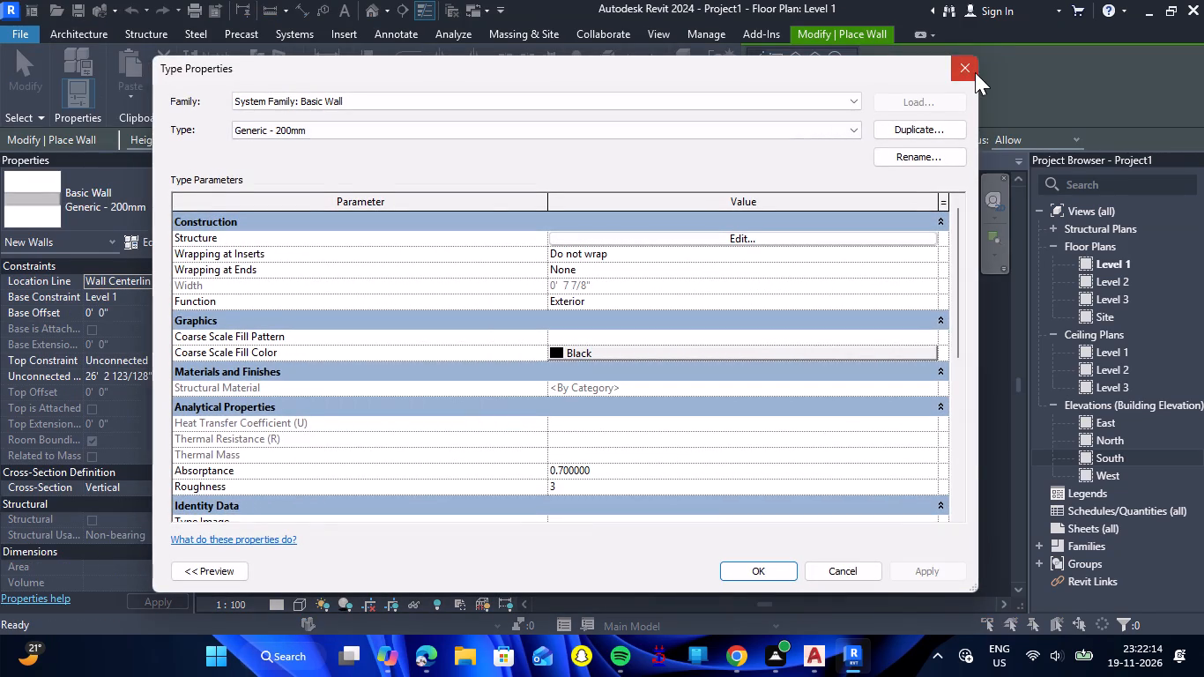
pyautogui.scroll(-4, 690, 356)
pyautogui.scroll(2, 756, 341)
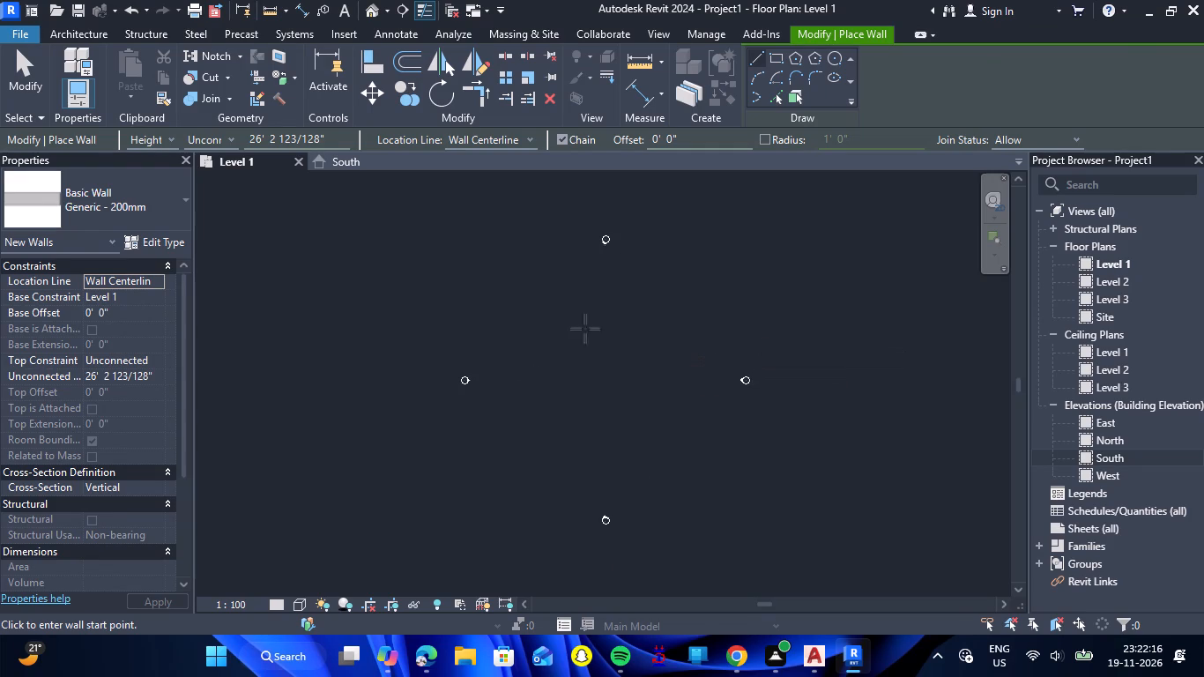
# Link the CAD drawing "G+1 HOUSE PLAN NOV 19.dwg" from the Desktop into the Level 1 floor plan.
pyautogui.click(350, 37)
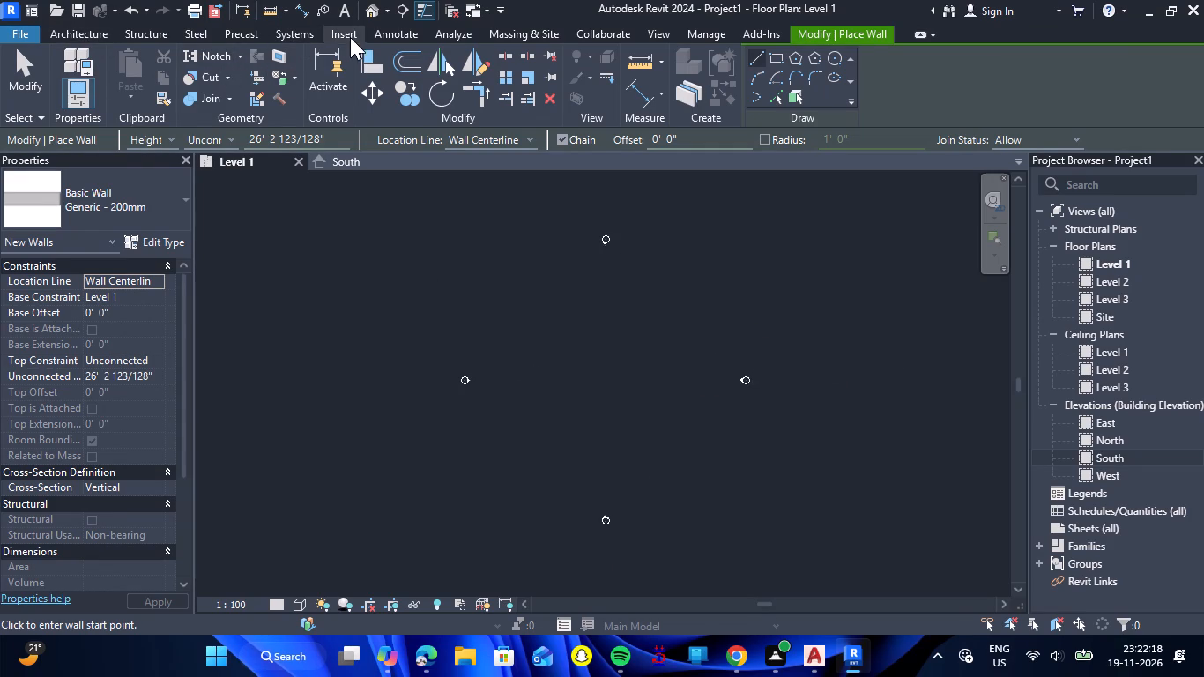
pyautogui.click(127, 86)
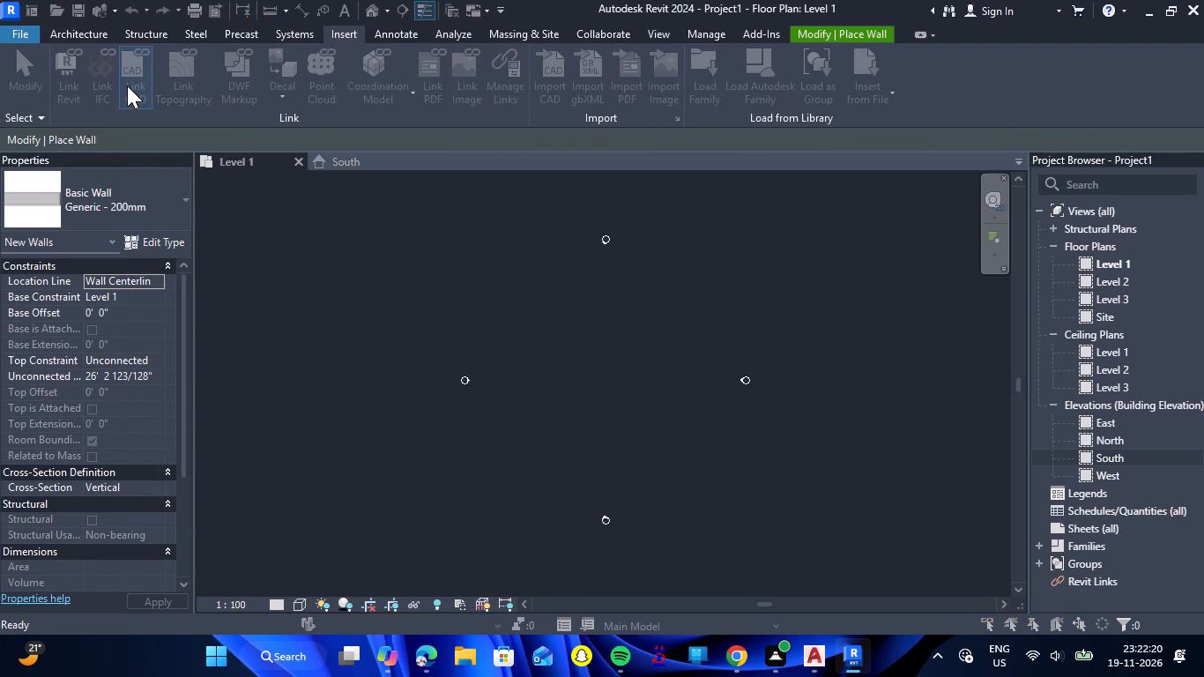
pyautogui.scroll(-5, 519, 255)
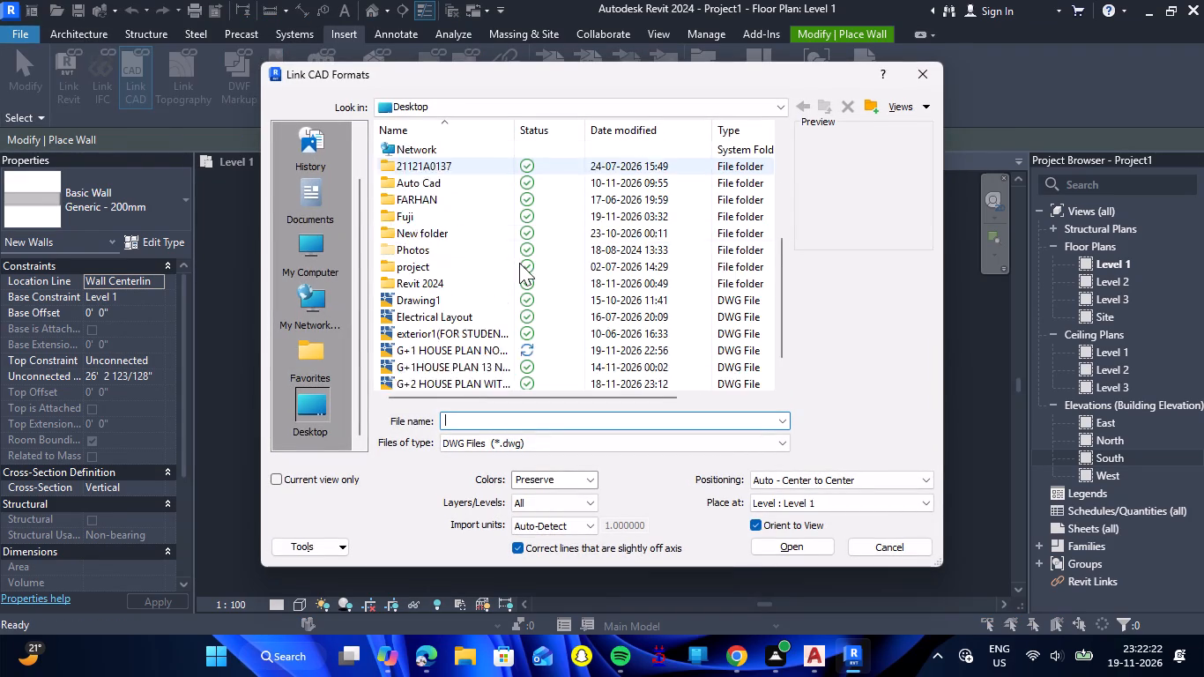
pyautogui.scroll(-3, 519, 263)
pyautogui.click(483, 316)
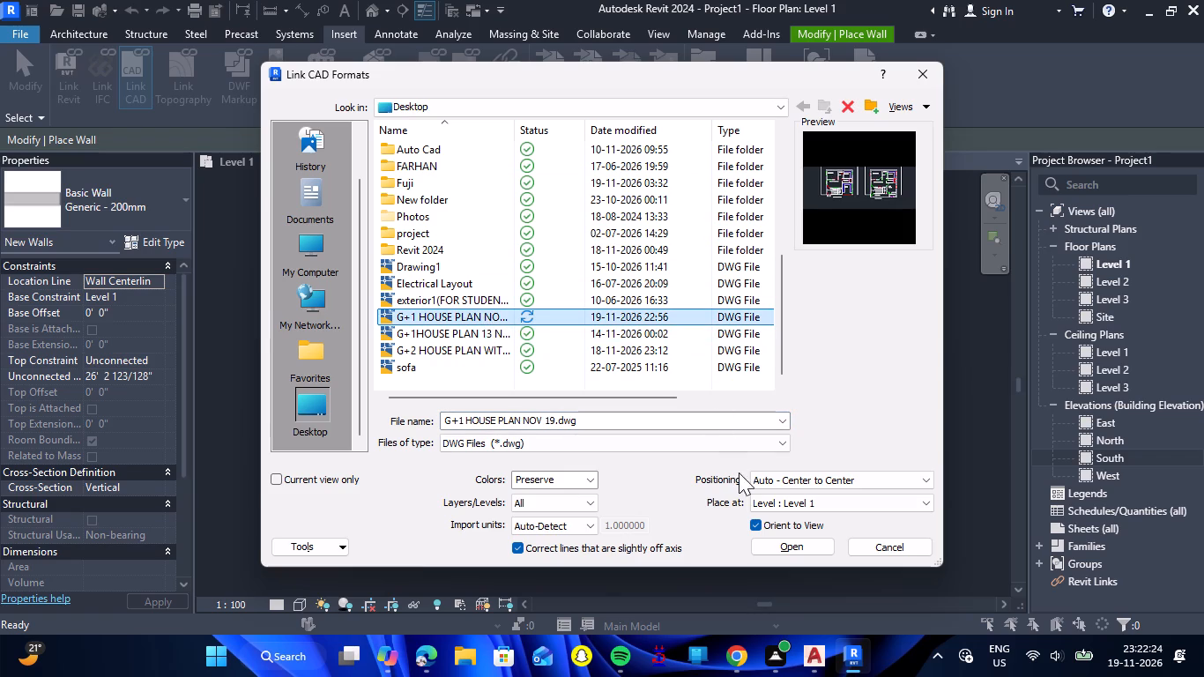
pyautogui.click(792, 545)
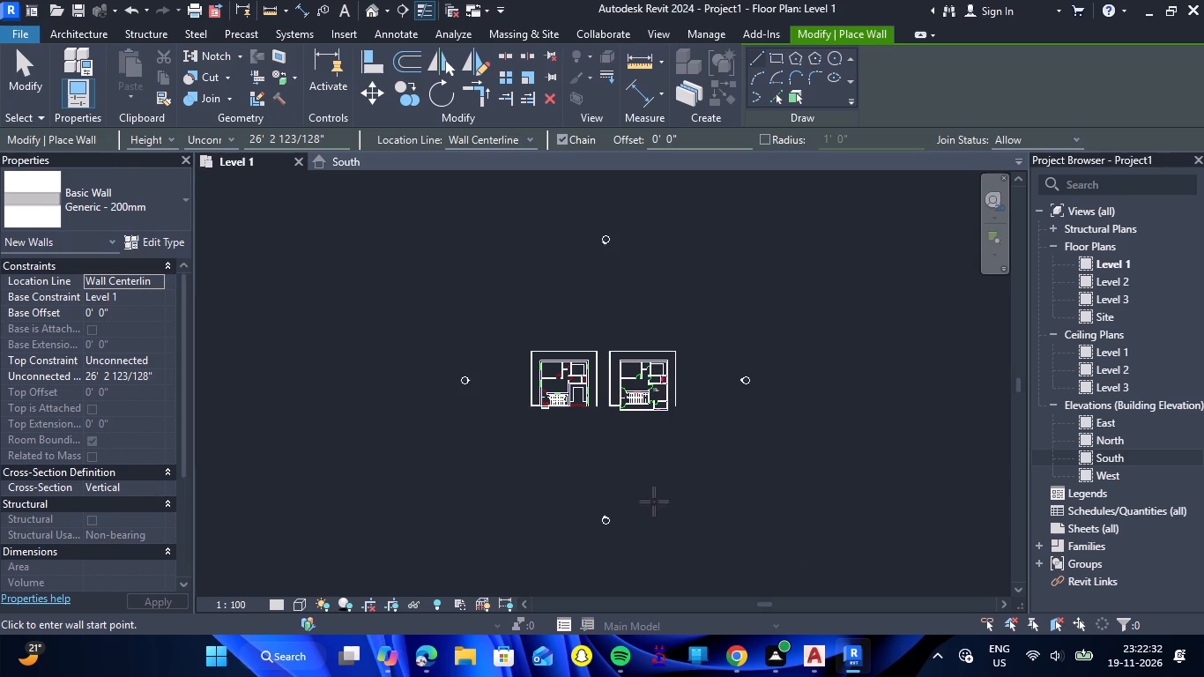
# Duplicate the Generic - 200mm basic wall type and name the copy 9".
pyautogui.scroll(2, 575, 458)
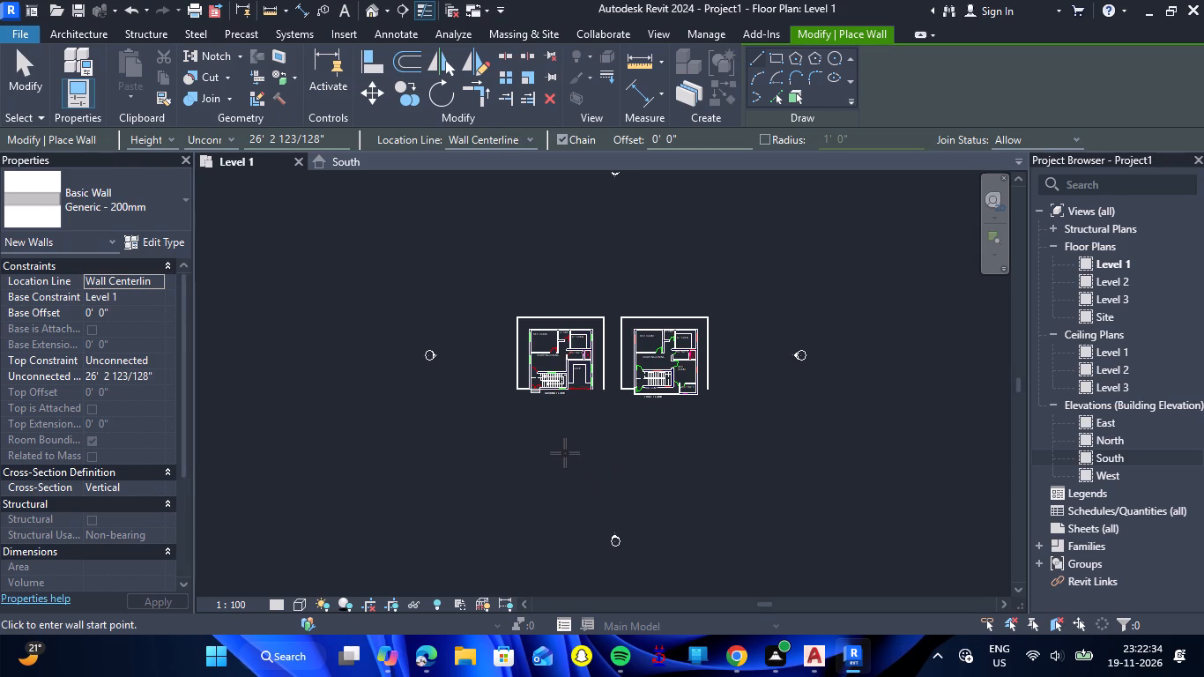
pyautogui.scroll(4, 527, 383)
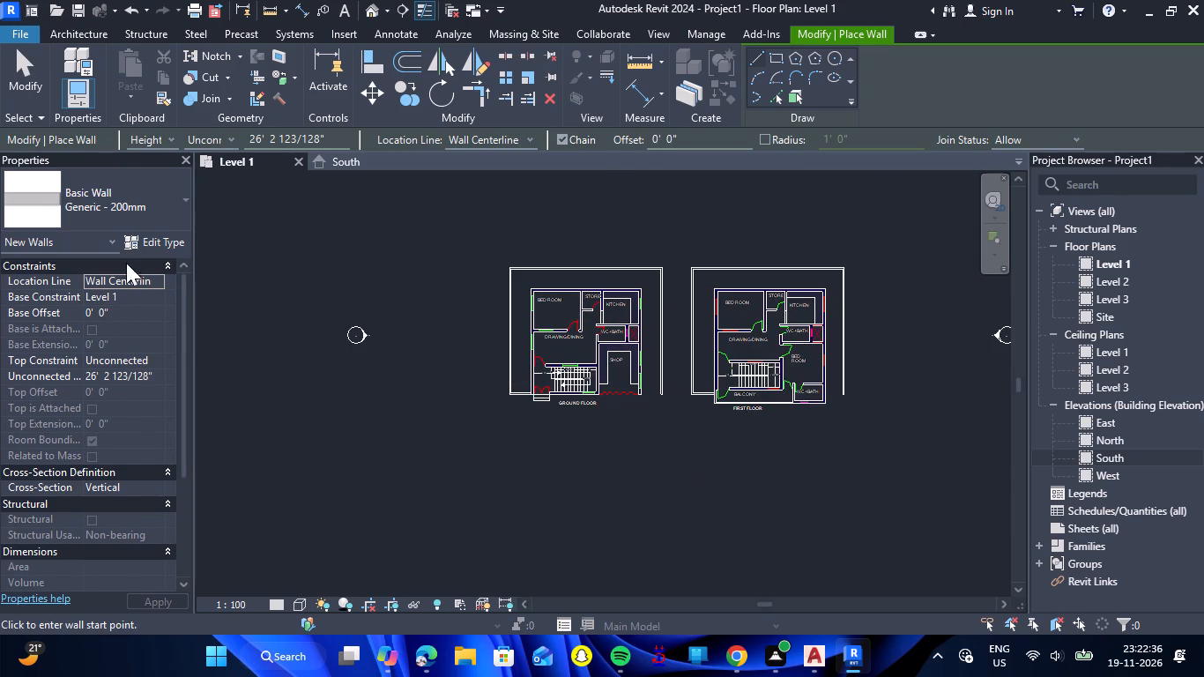
pyautogui.click(163, 246)
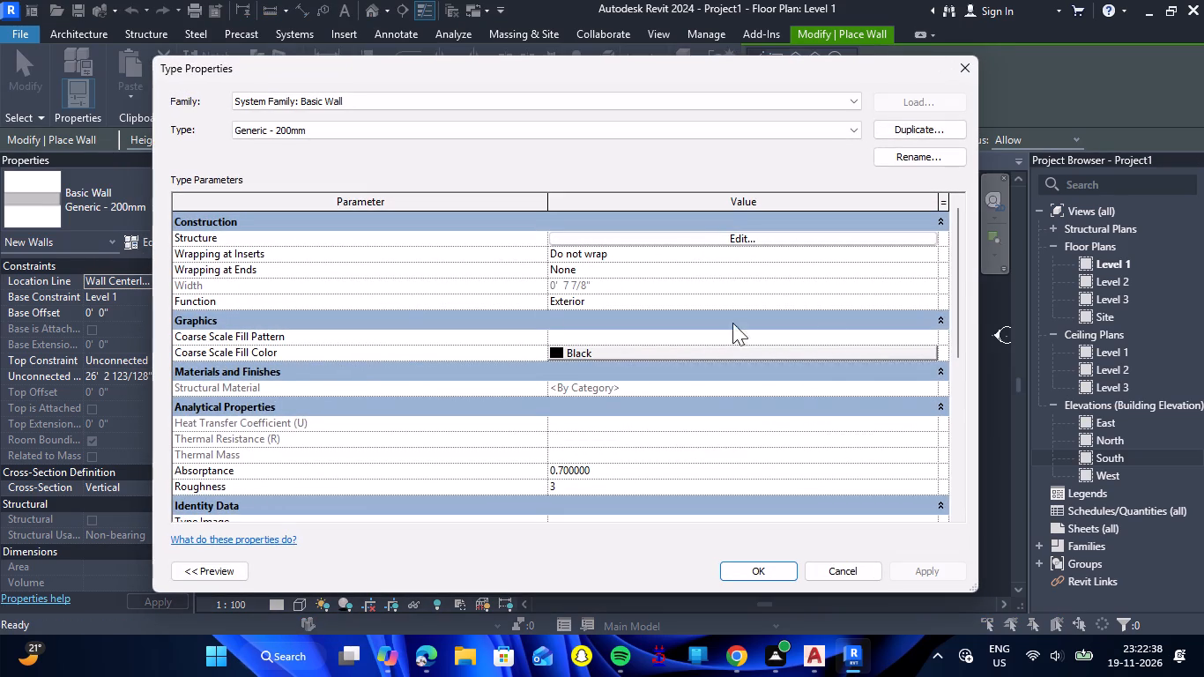
pyautogui.click(916, 133)
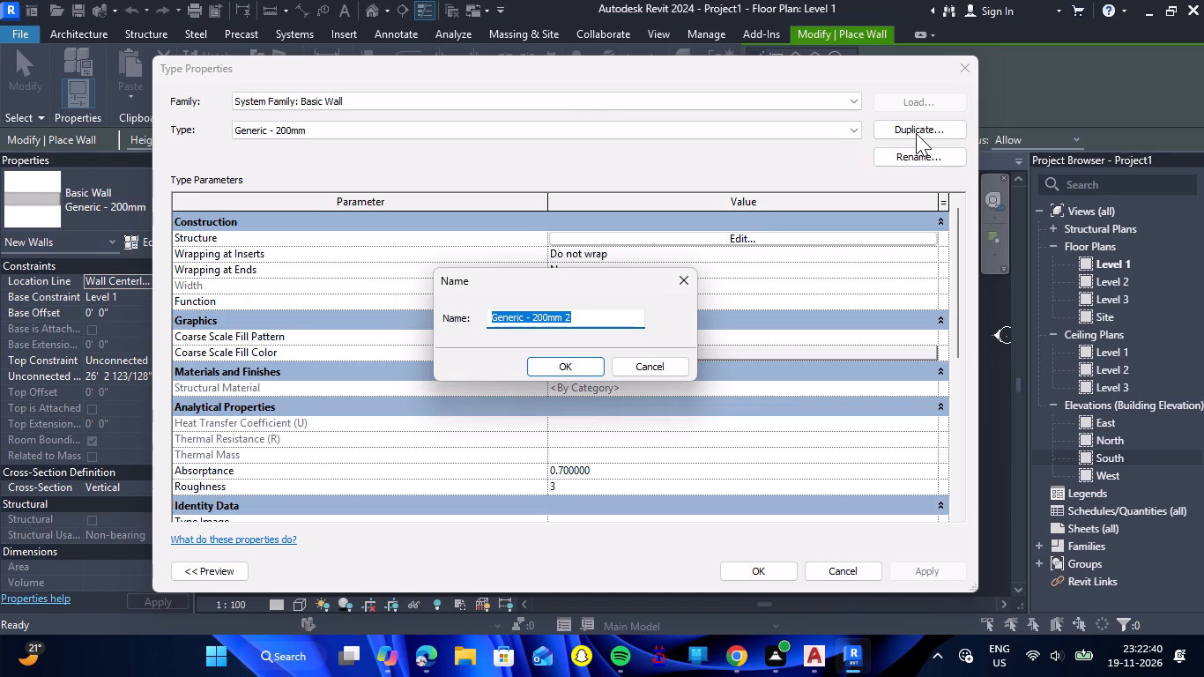
pyautogui.press('9')
pyautogui.hotkey('shift', '"')
pyautogui.press('Return')
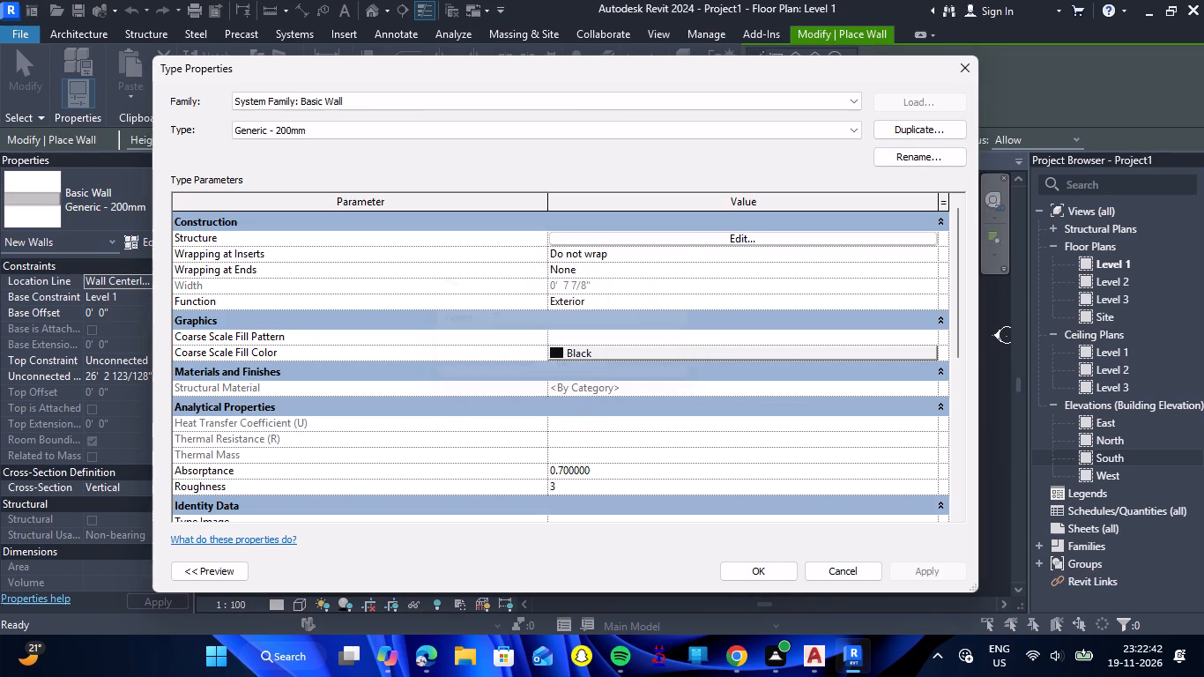
# Set the structure layer thickness of the 9" wall type to 9".
pyautogui.click(772, 240)
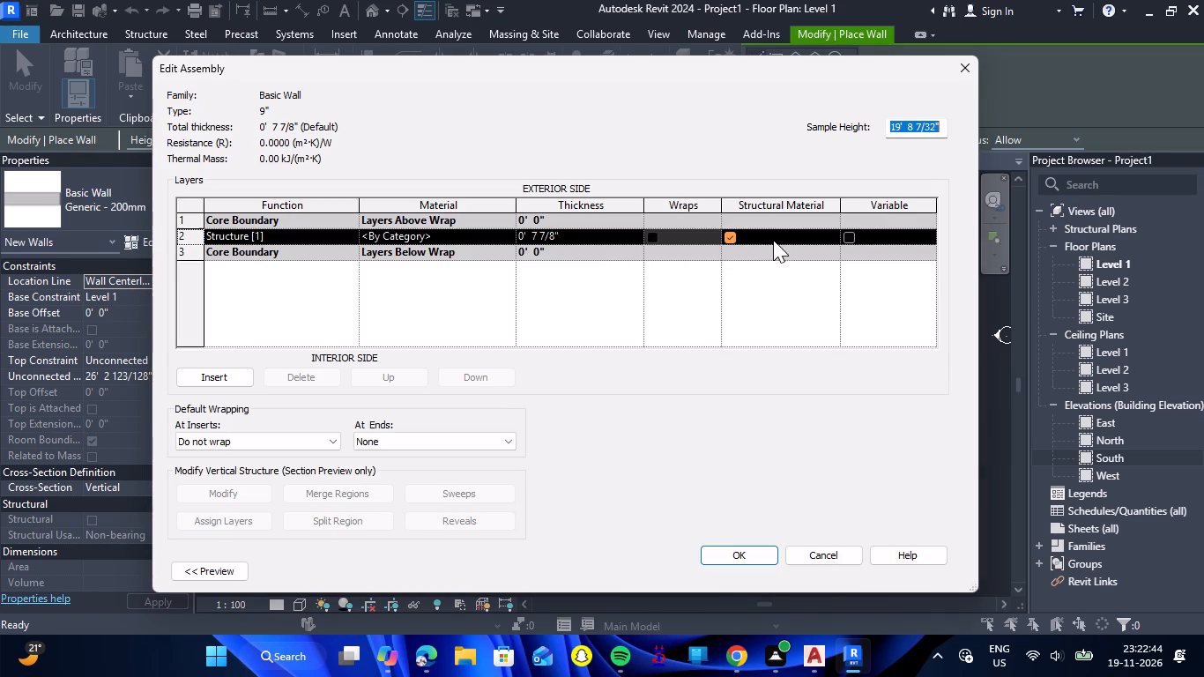
pyautogui.click(574, 228)
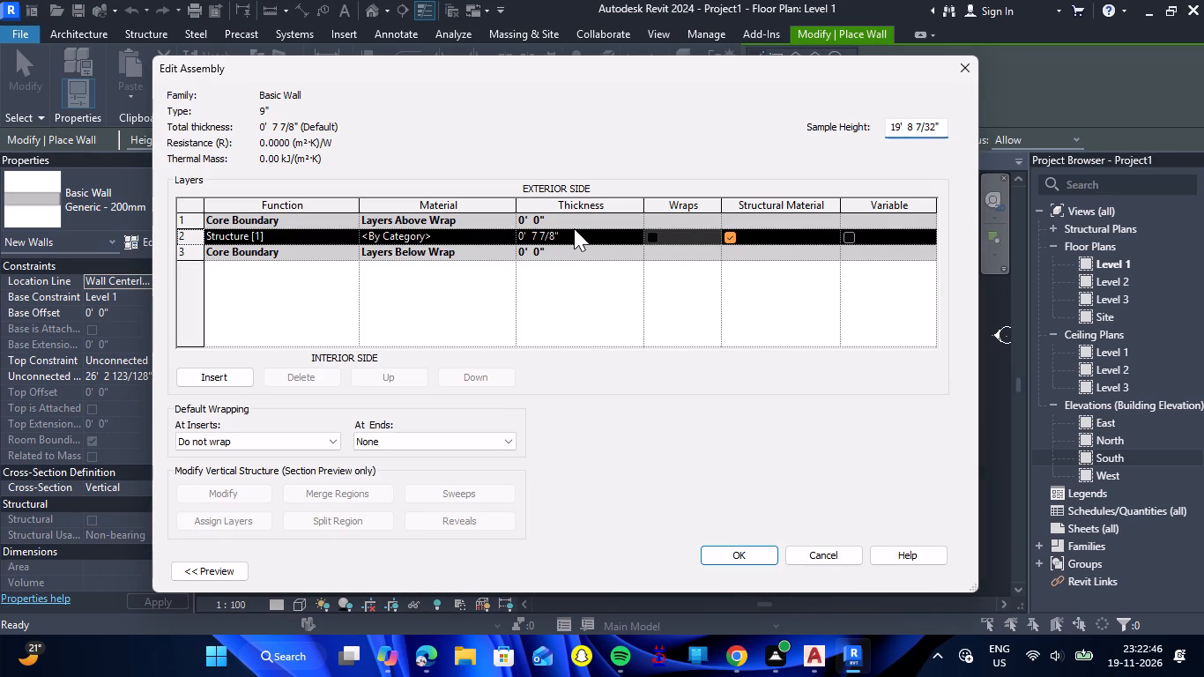
pyautogui.click(577, 236)
pyautogui.press('9')
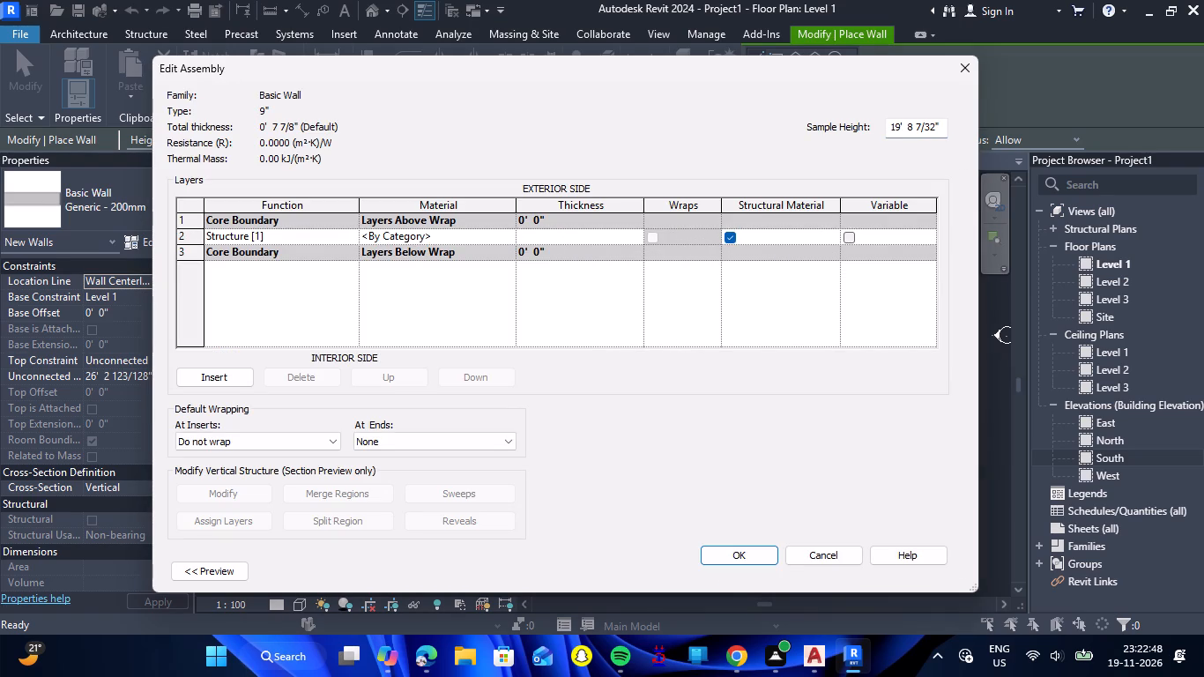
pyautogui.hotkey('shift', '"')
pyautogui.press('Return')
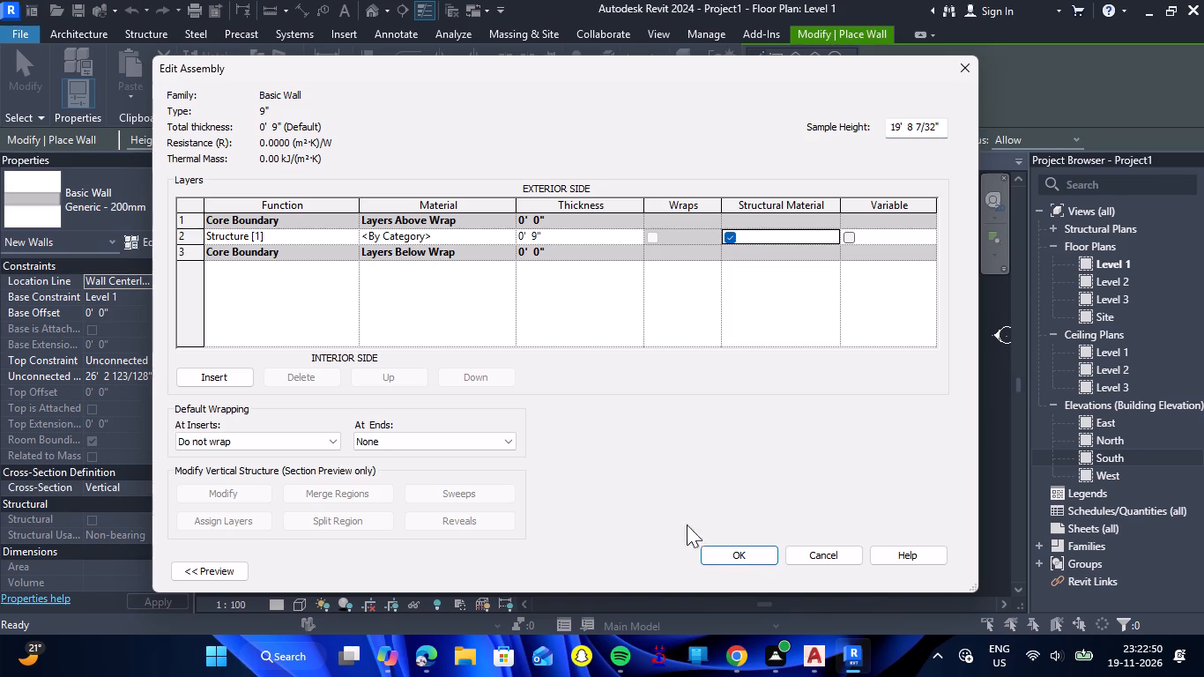
pyautogui.click(717, 555)
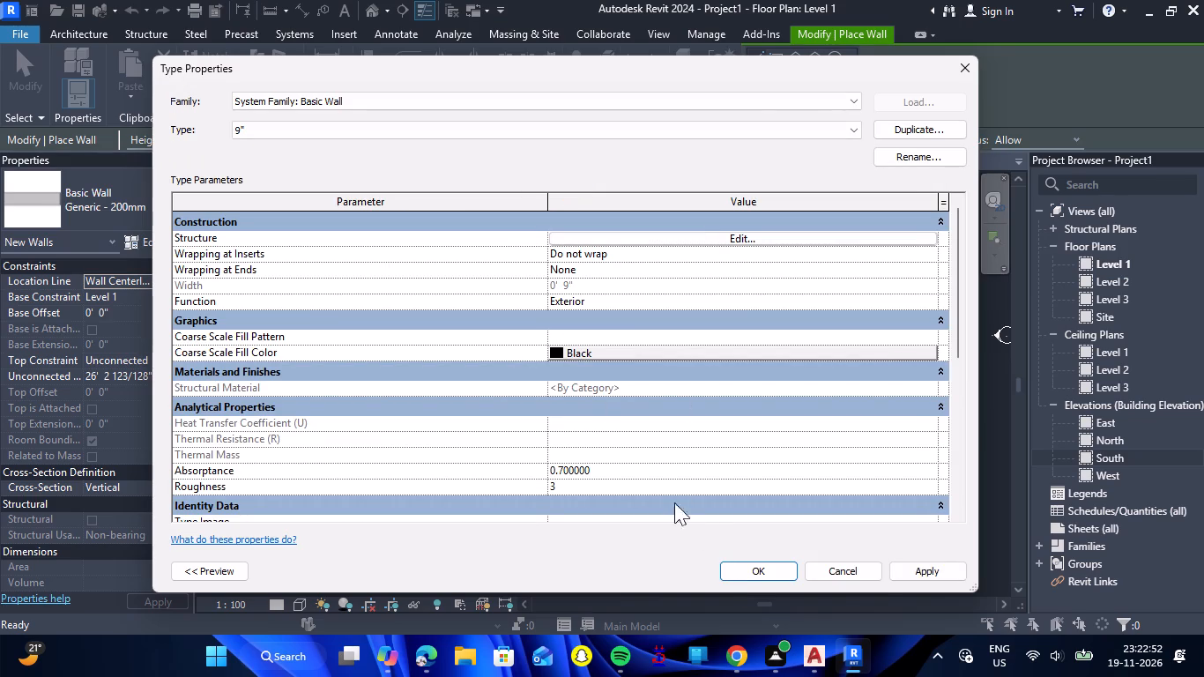
pyautogui.click(754, 567)
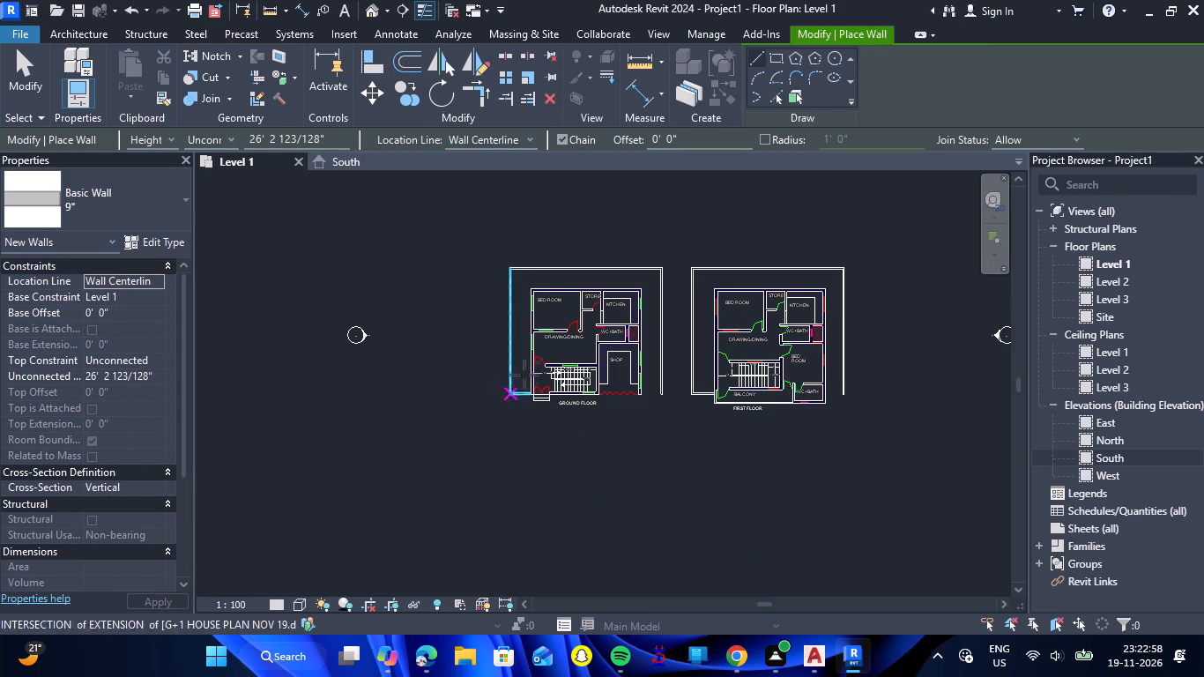
# Draw a 9" wall along the west exterior wall of the linked ground floor plan, from the bedroom's outer corner to the entrance end.
pyautogui.scroll(5, 530, 287)
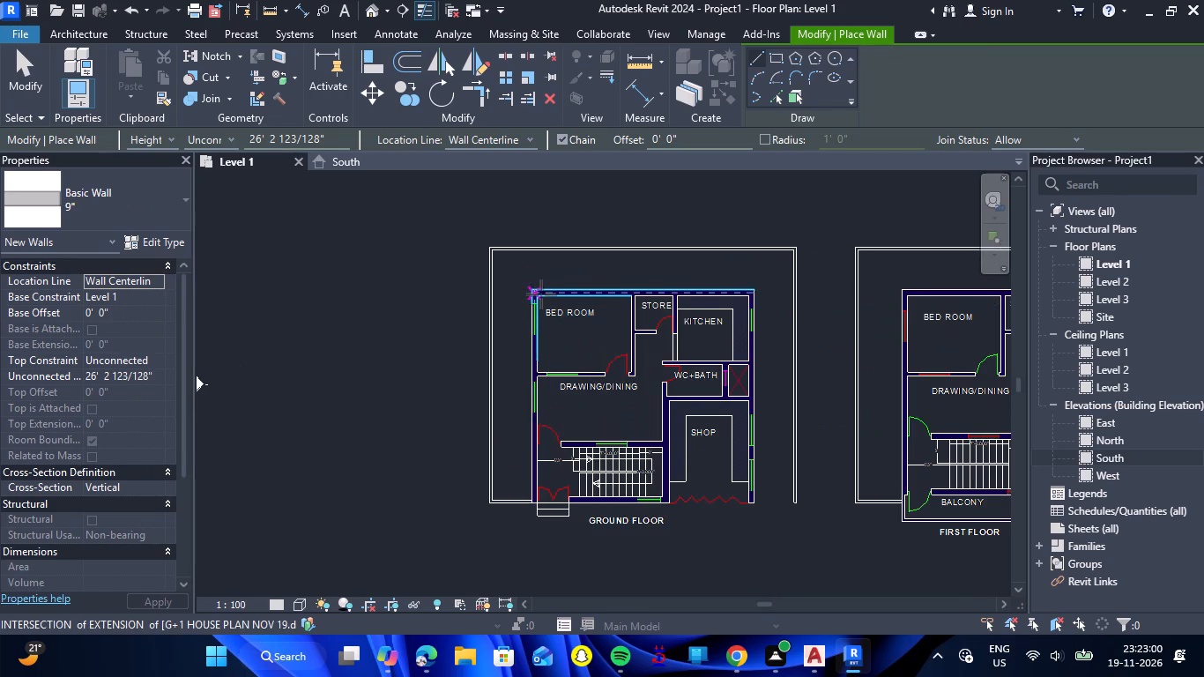
pyautogui.scroll(11, 536, 298)
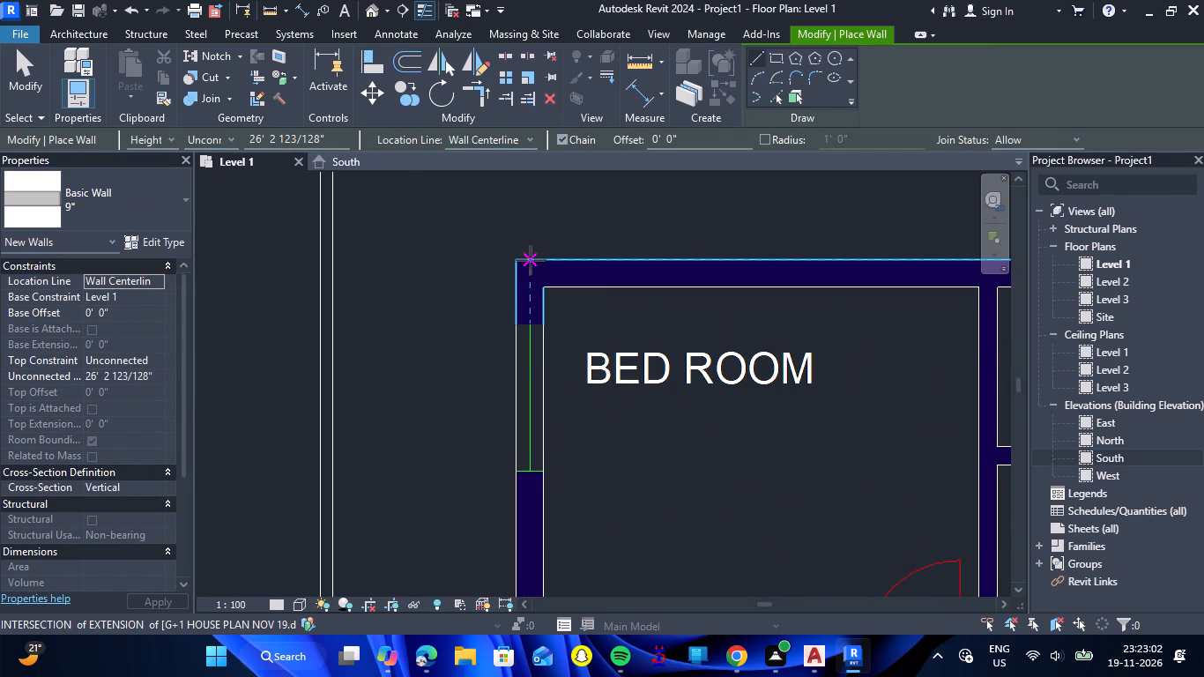
pyautogui.click(531, 260)
pyautogui.scroll(-13, 533, 332)
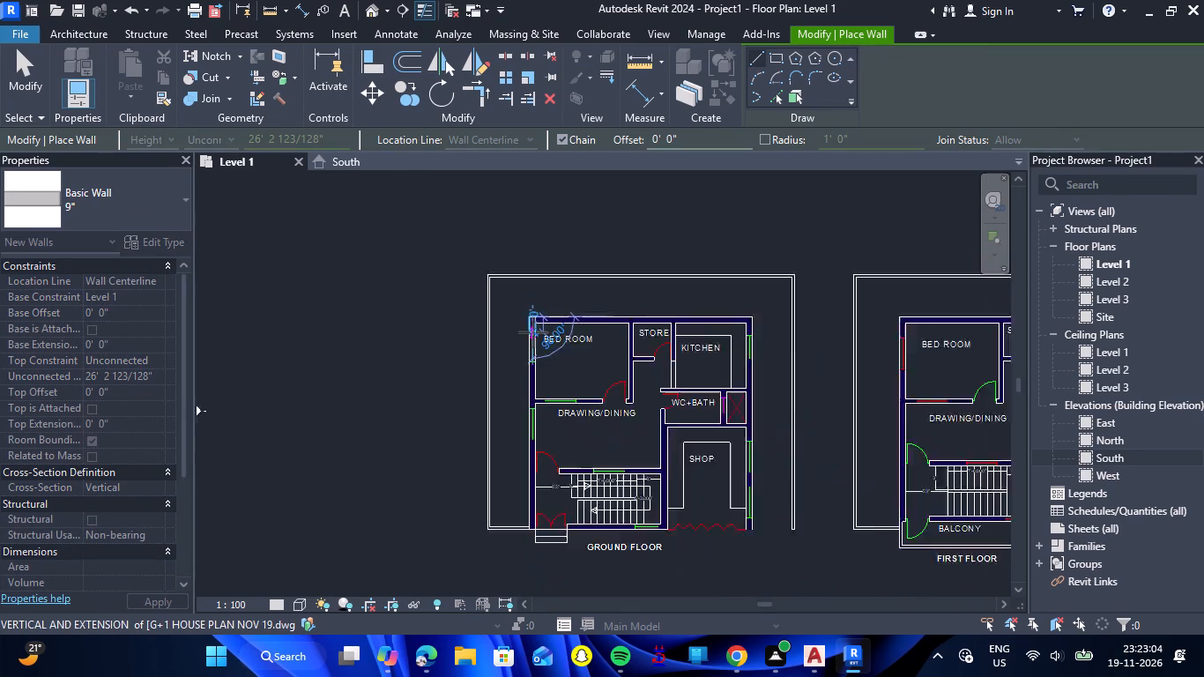
pyautogui.scroll(1, 533, 487)
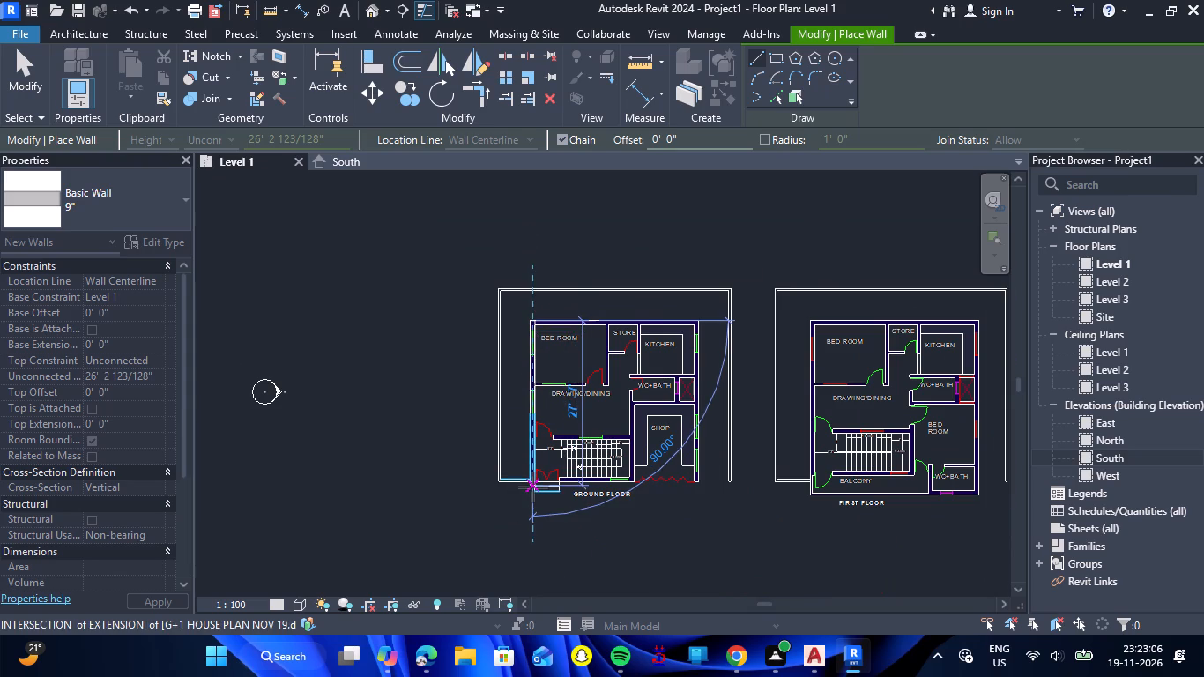
pyautogui.scroll(13, 533, 487)
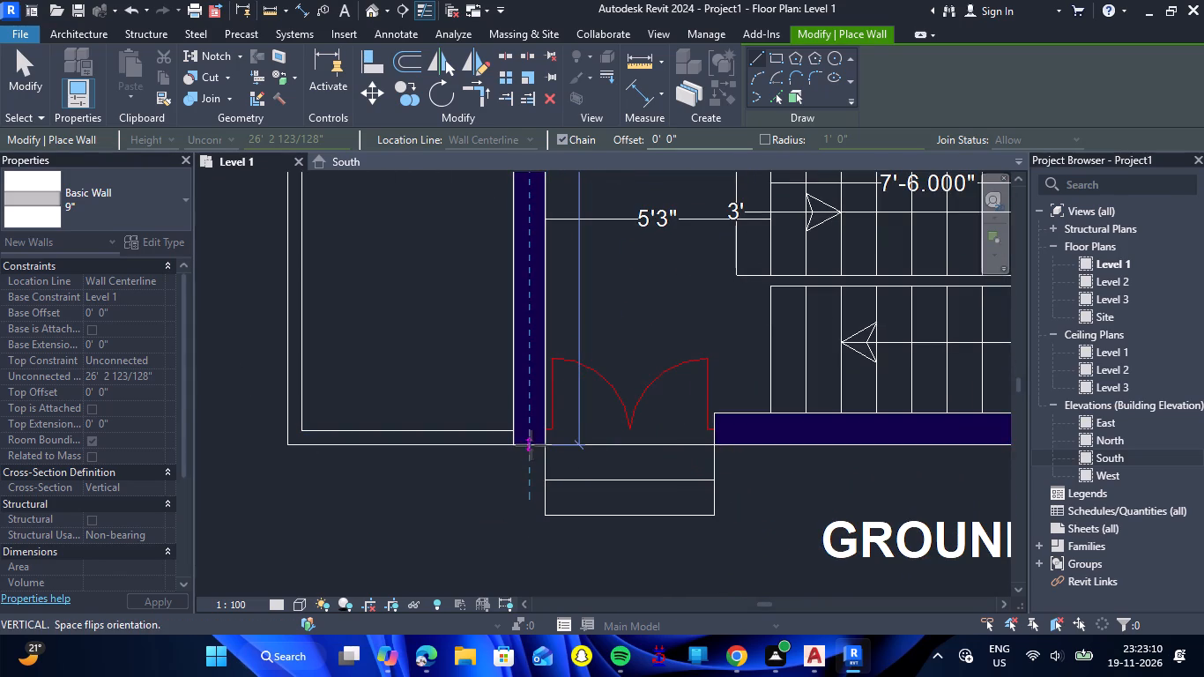
pyautogui.scroll(4, 530, 445)
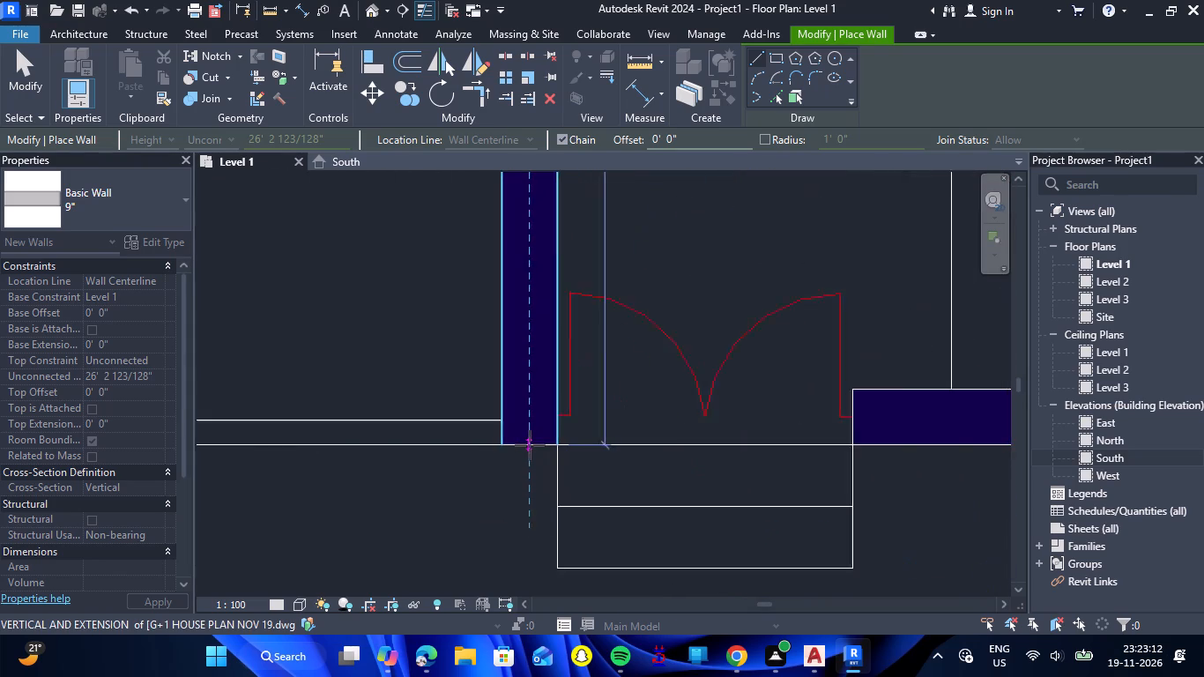
pyautogui.scroll(8, 530, 445)
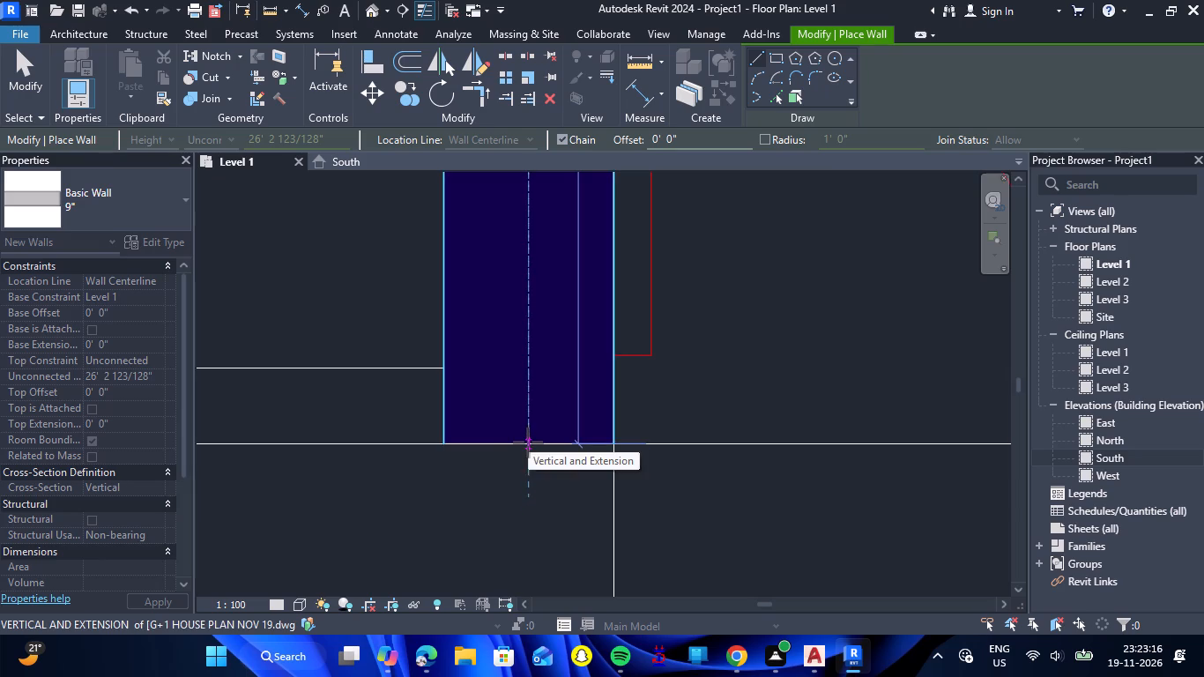
pyautogui.click(528, 443)
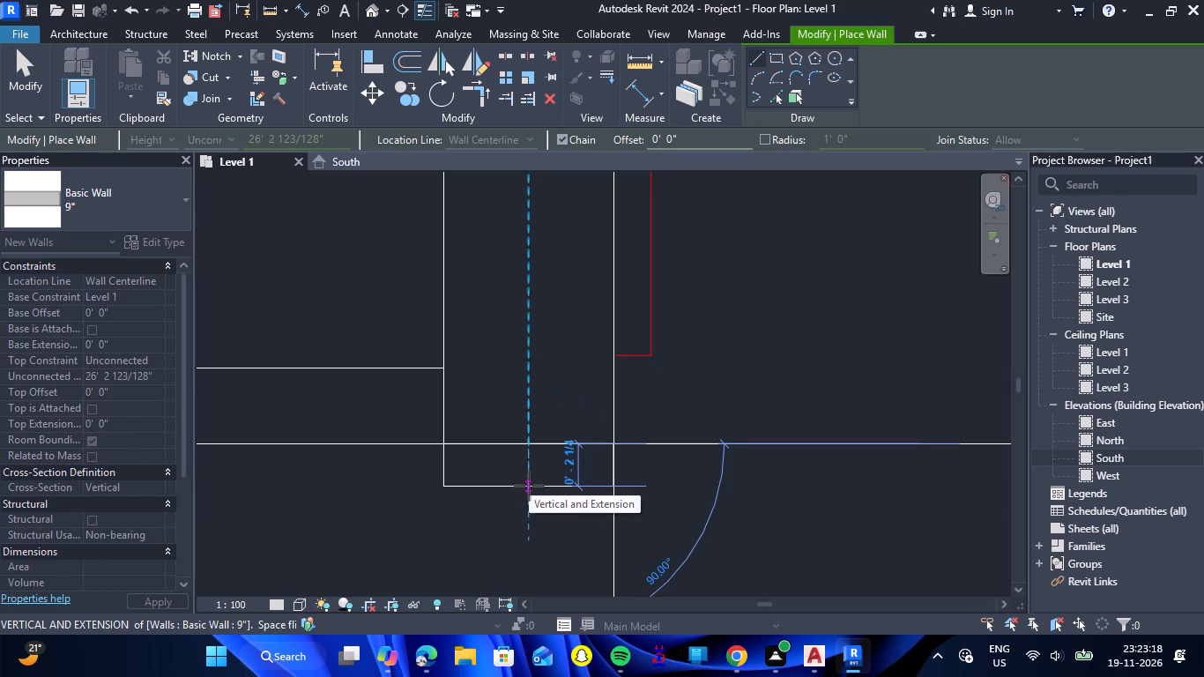
pyautogui.press('Escape')
# Draw a 9" wall along the north exterior wall of the ground floor plan, from the bedroom corner to the kitchen's outer corner.
pyautogui.scroll(-6, 529, 486)
pyautogui.scroll(-10, 197, 595)
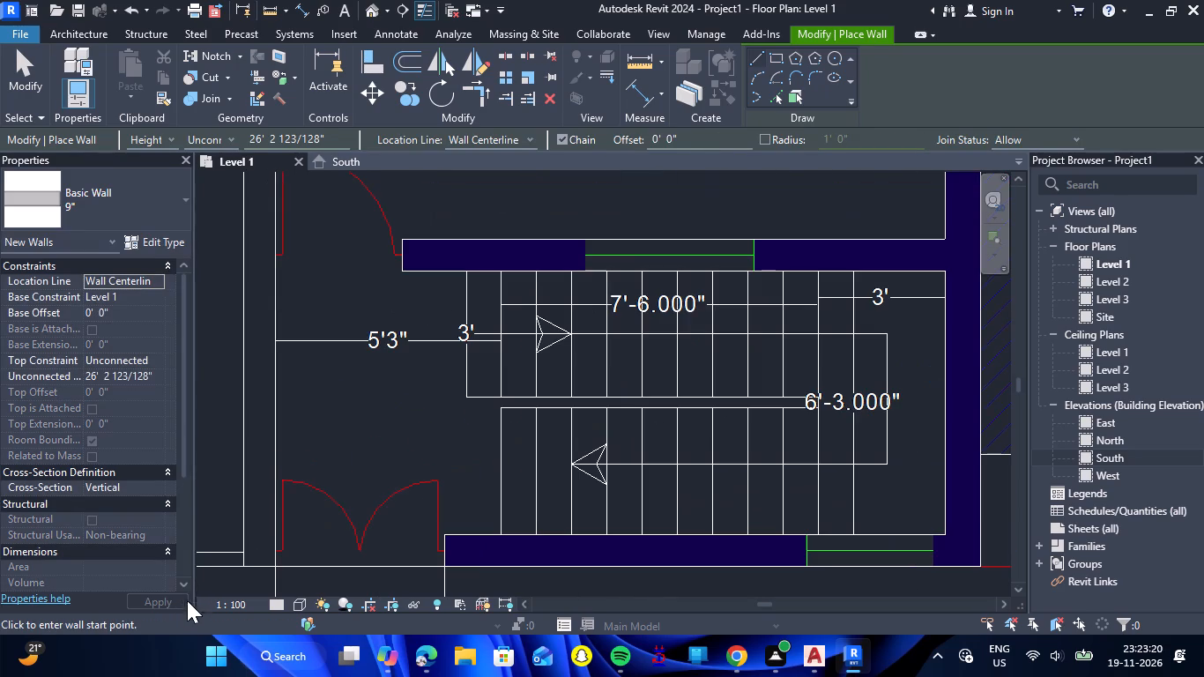
pyautogui.scroll(-6, 256, 498)
pyautogui.scroll(-5, 393, 464)
pyautogui.scroll(3, 343, 257)
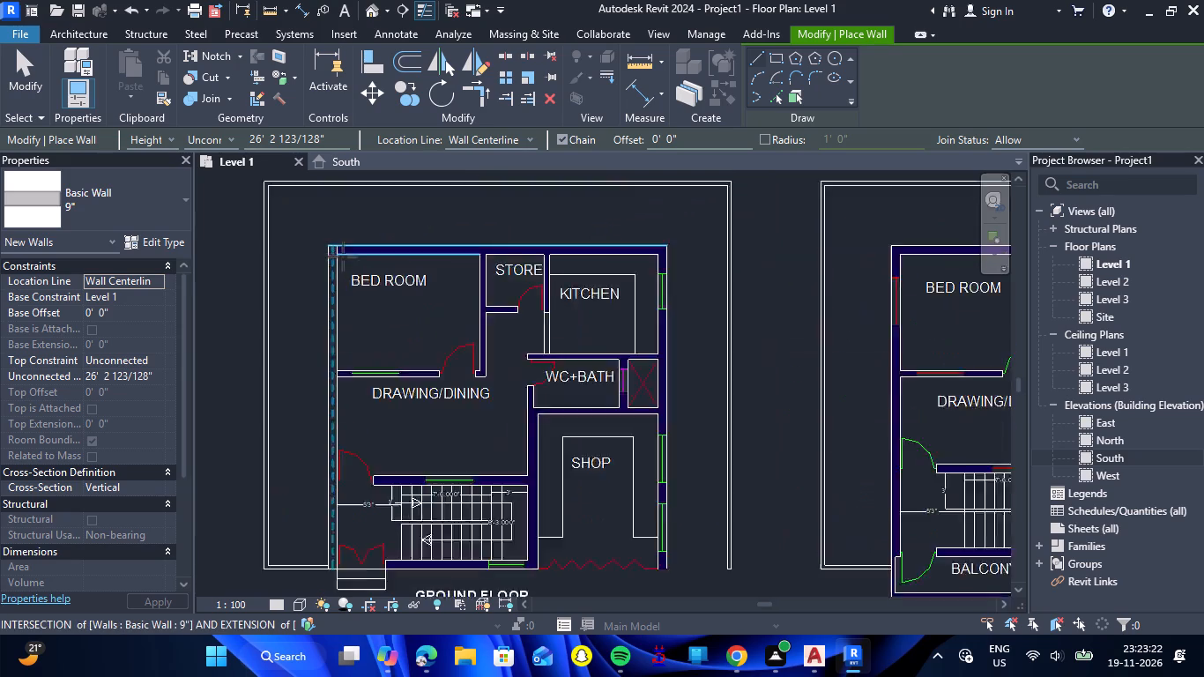
pyautogui.scroll(7, 343, 257)
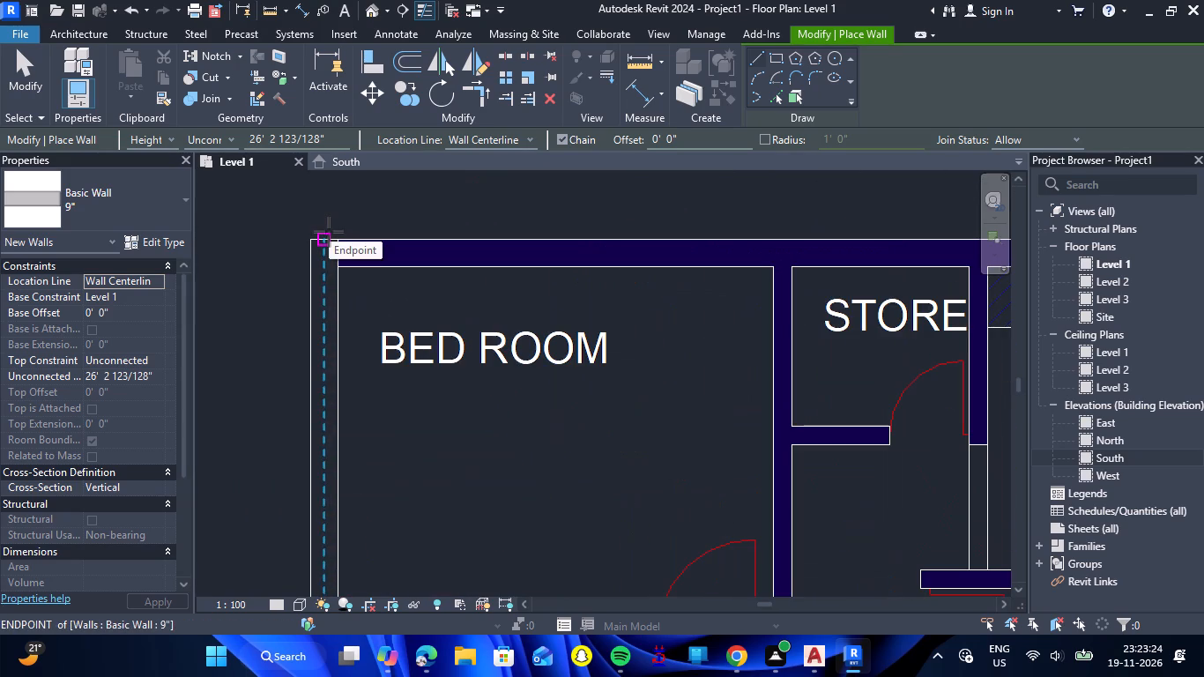
pyautogui.scroll(5, 329, 232)
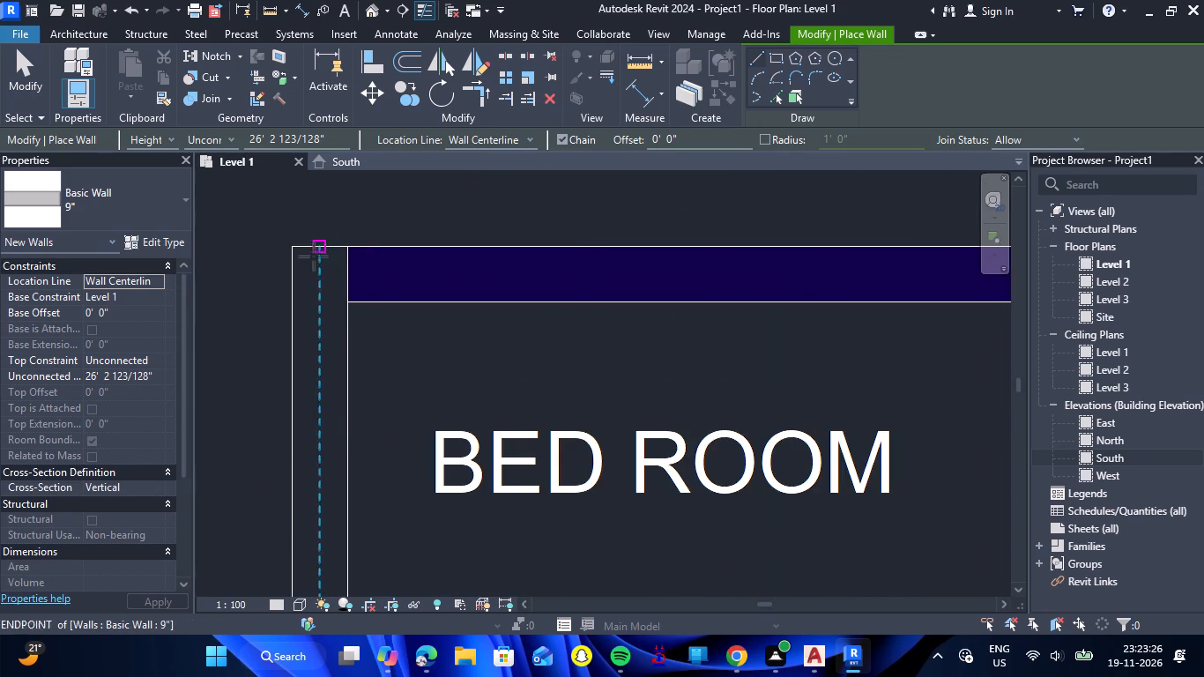
pyautogui.click(294, 275)
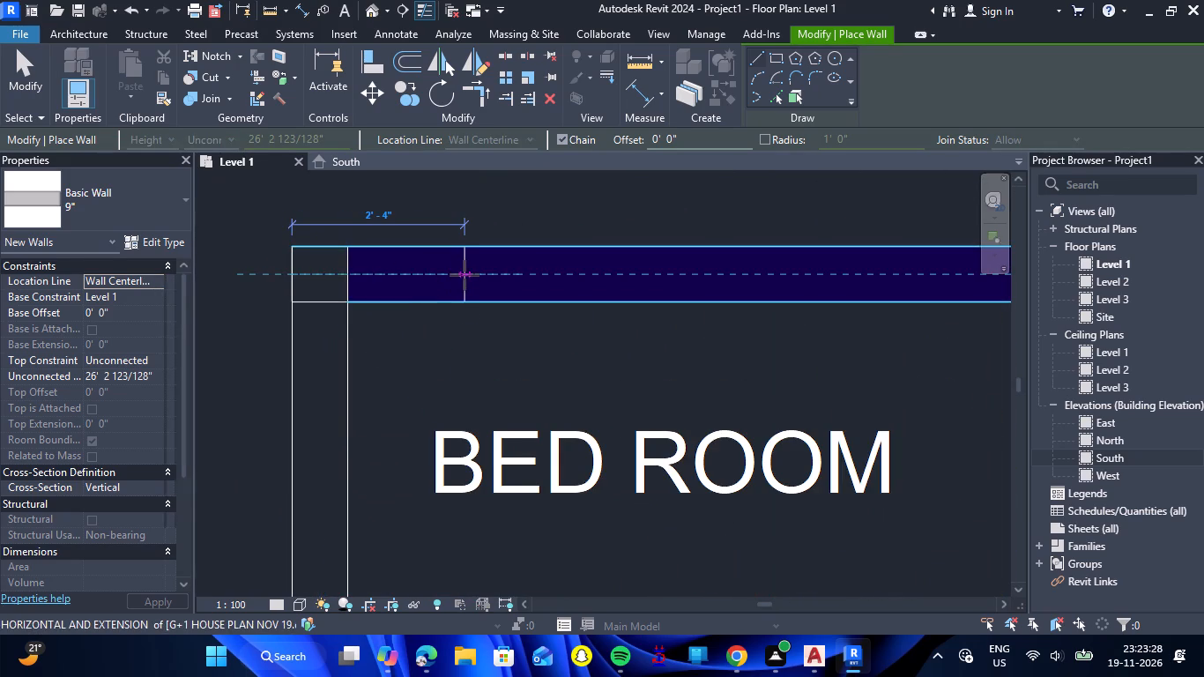
pyautogui.scroll(-2, 465, 275)
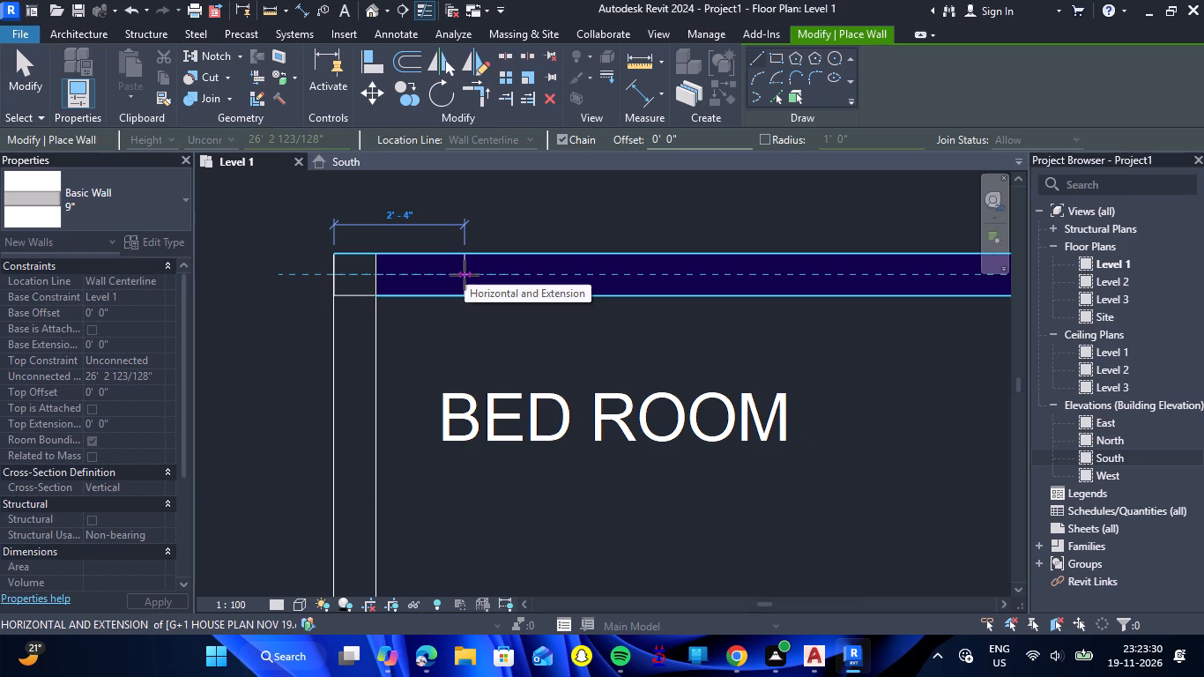
pyautogui.scroll(-11, 465, 275)
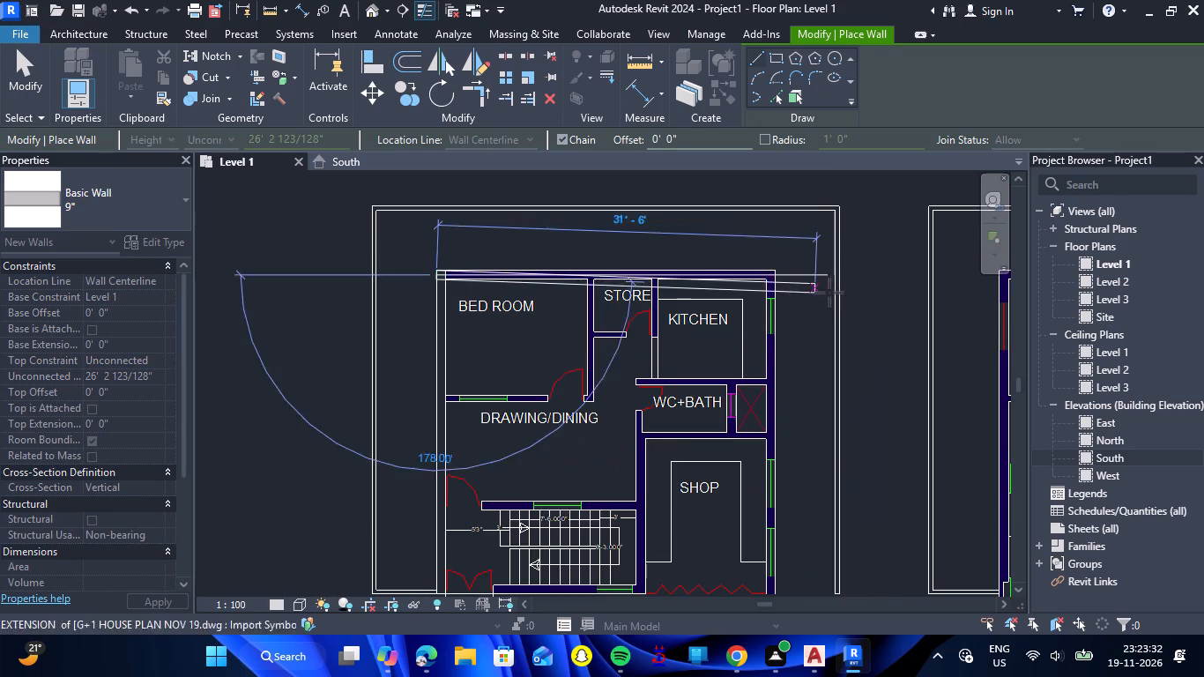
pyautogui.scroll(11, 791, 269)
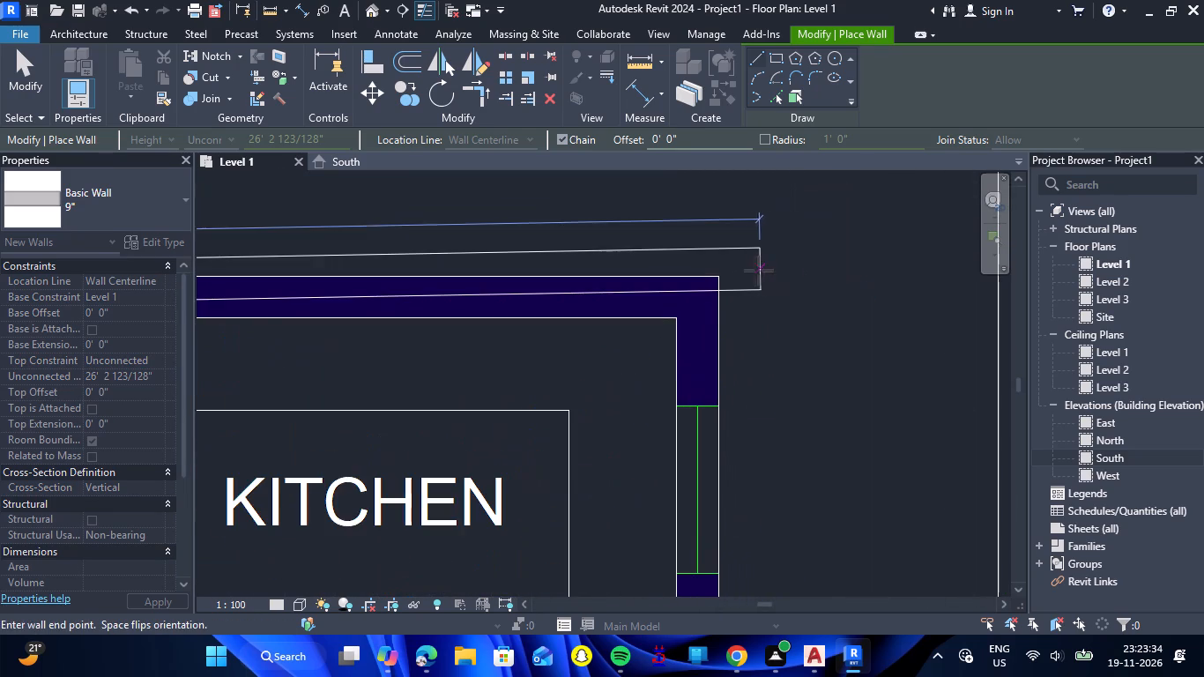
pyautogui.scroll(5, 718, 289)
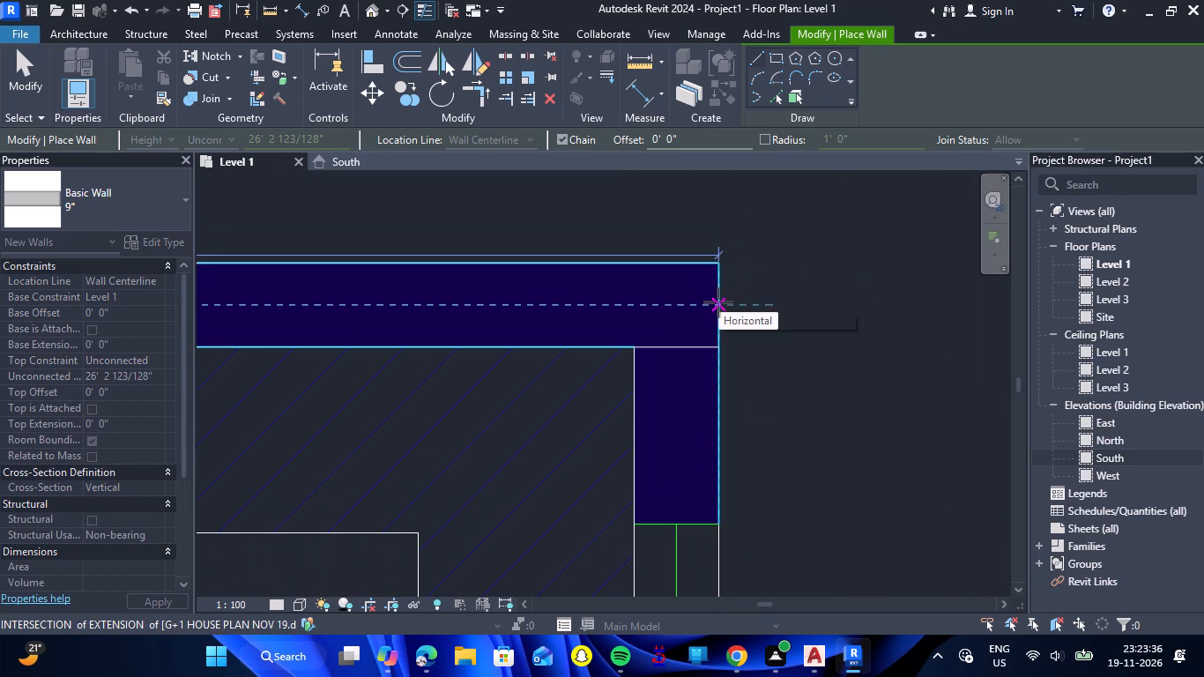
pyautogui.click(718, 302)
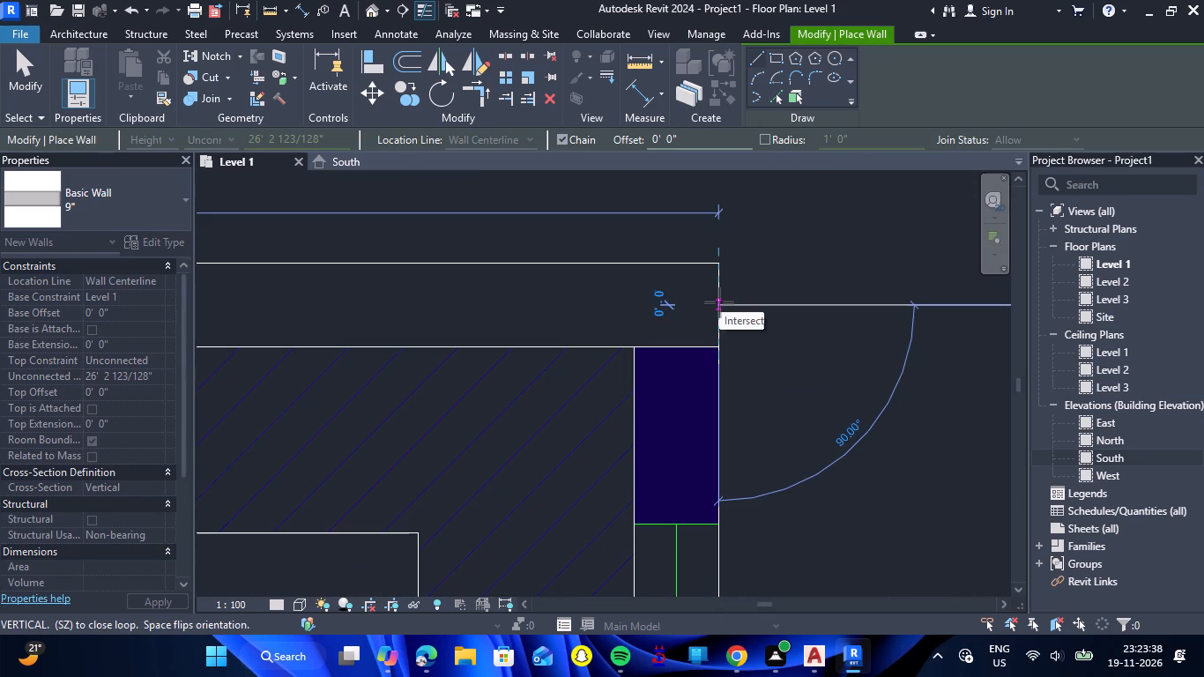
pyautogui.press('Escape')
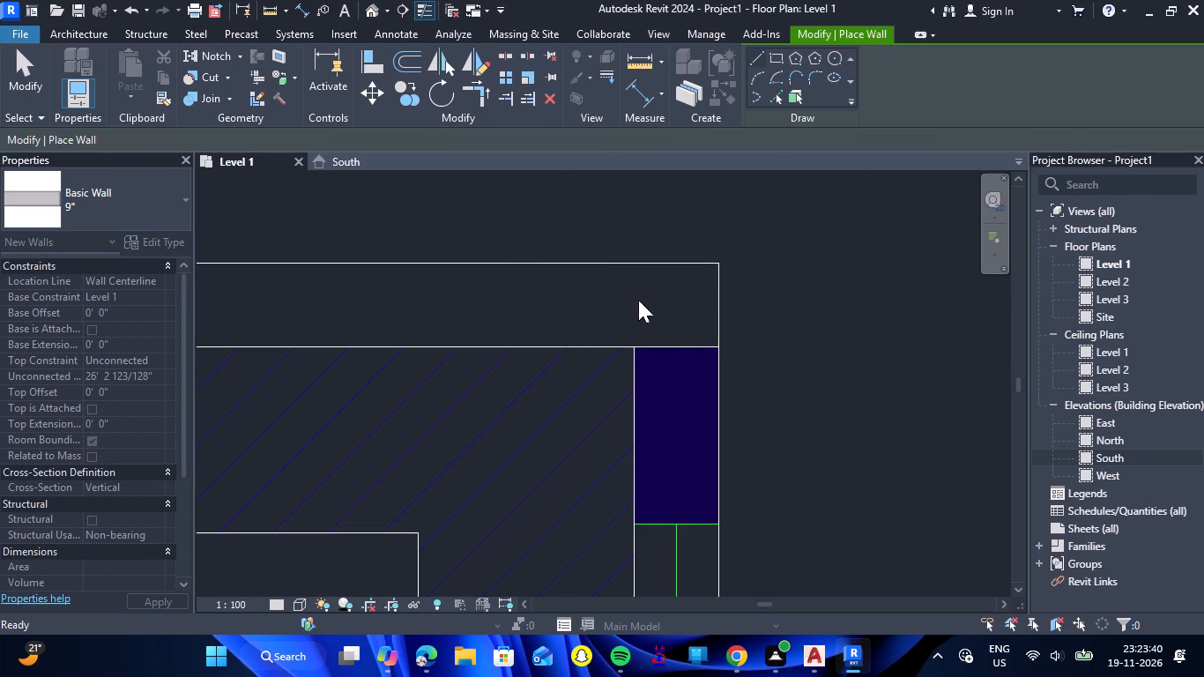
# Draw a 9" wall along the east exterior wall of the ground floor plan, from the kitchen's outer corner to the shop's front corner.
pyautogui.click(676, 261)
pyautogui.scroll(-2, 682, 414)
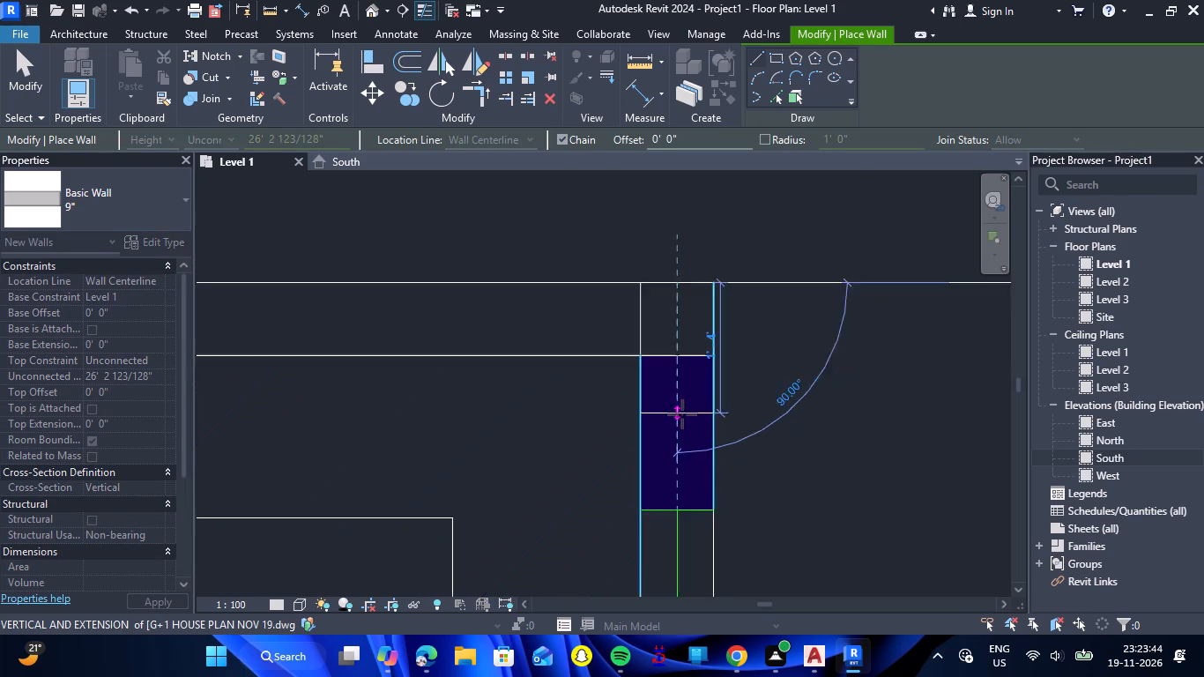
pyautogui.scroll(-16, 682, 414)
pyautogui.scroll(-6, 682, 414)
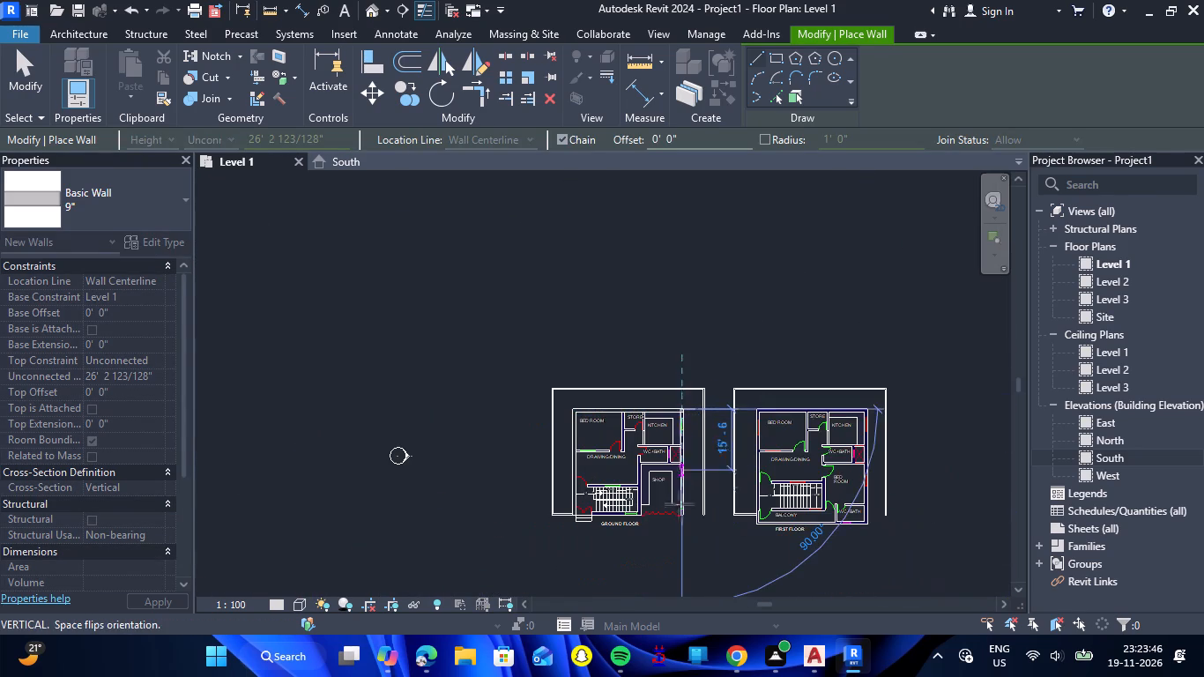
pyautogui.scroll(13, 687, 527)
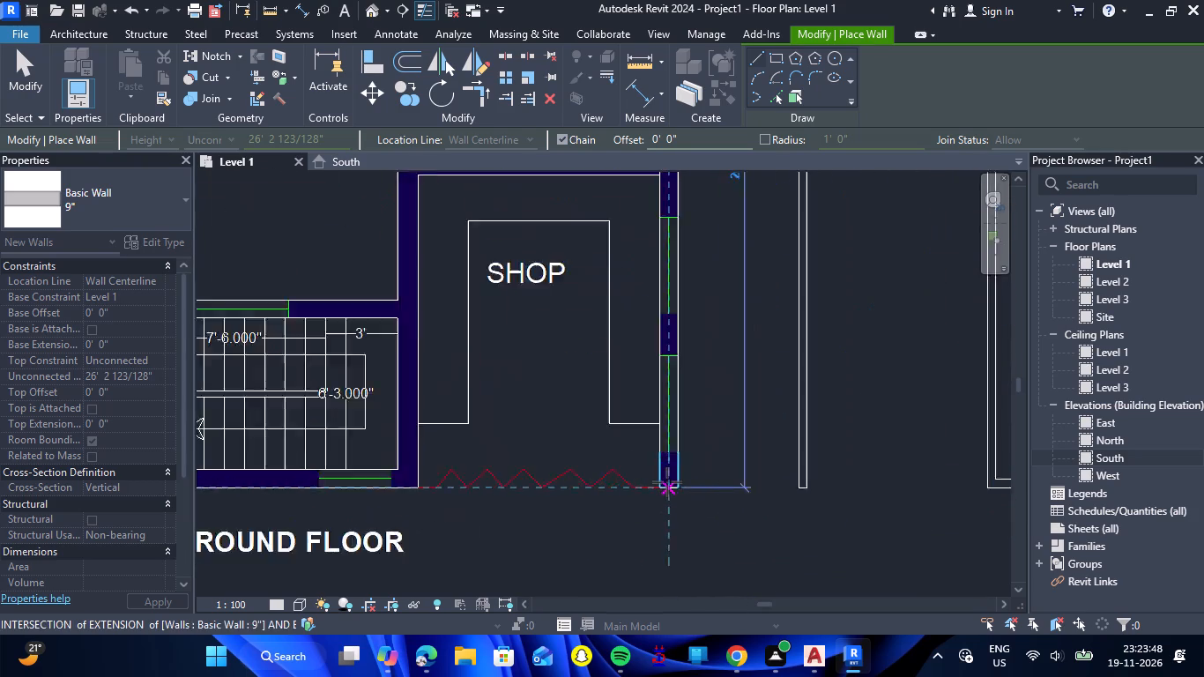
pyautogui.scroll(10, 667, 482)
pyautogui.click(673, 506)
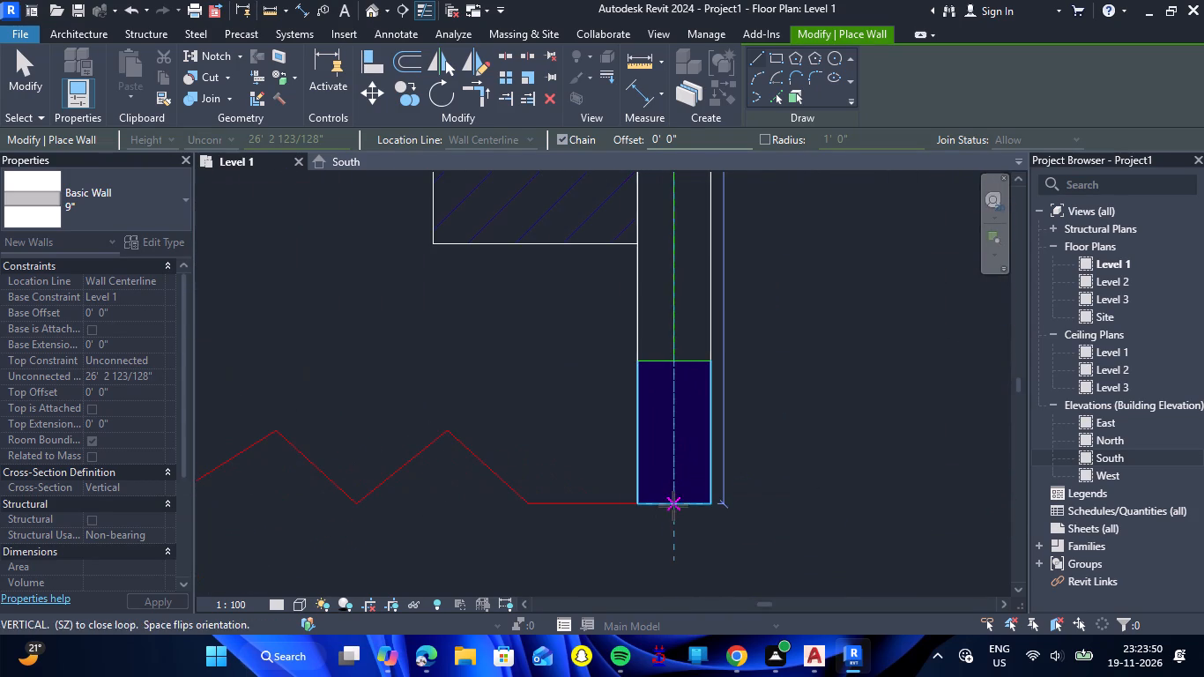
pyautogui.press('Escape')
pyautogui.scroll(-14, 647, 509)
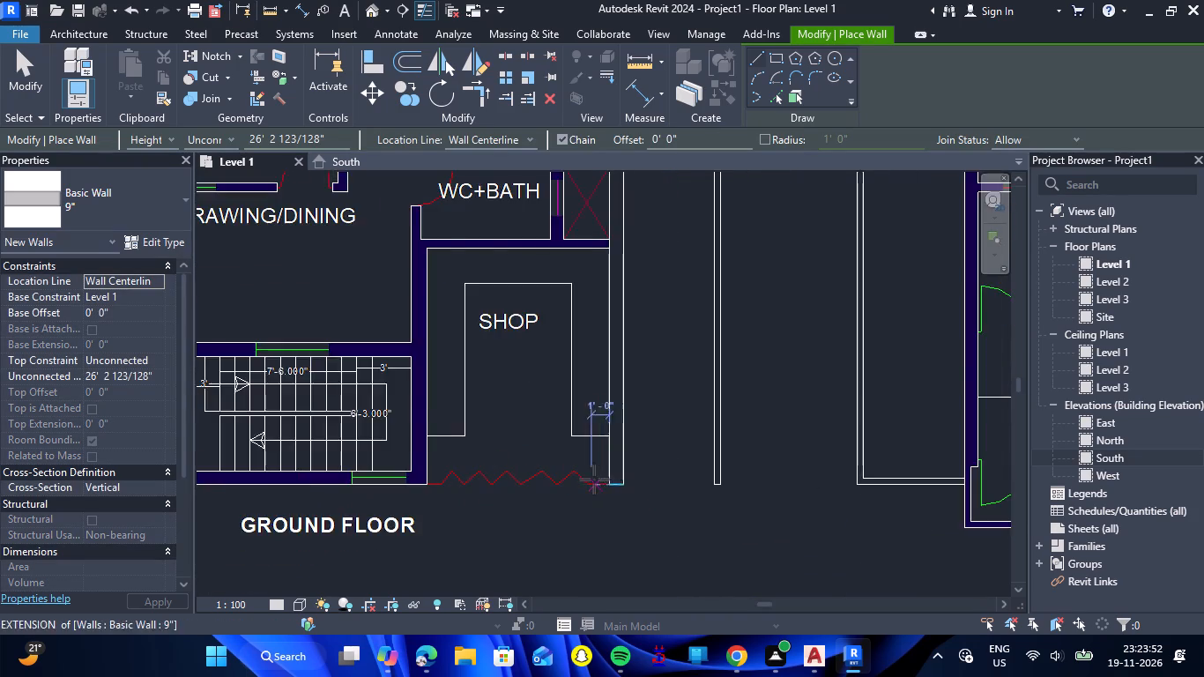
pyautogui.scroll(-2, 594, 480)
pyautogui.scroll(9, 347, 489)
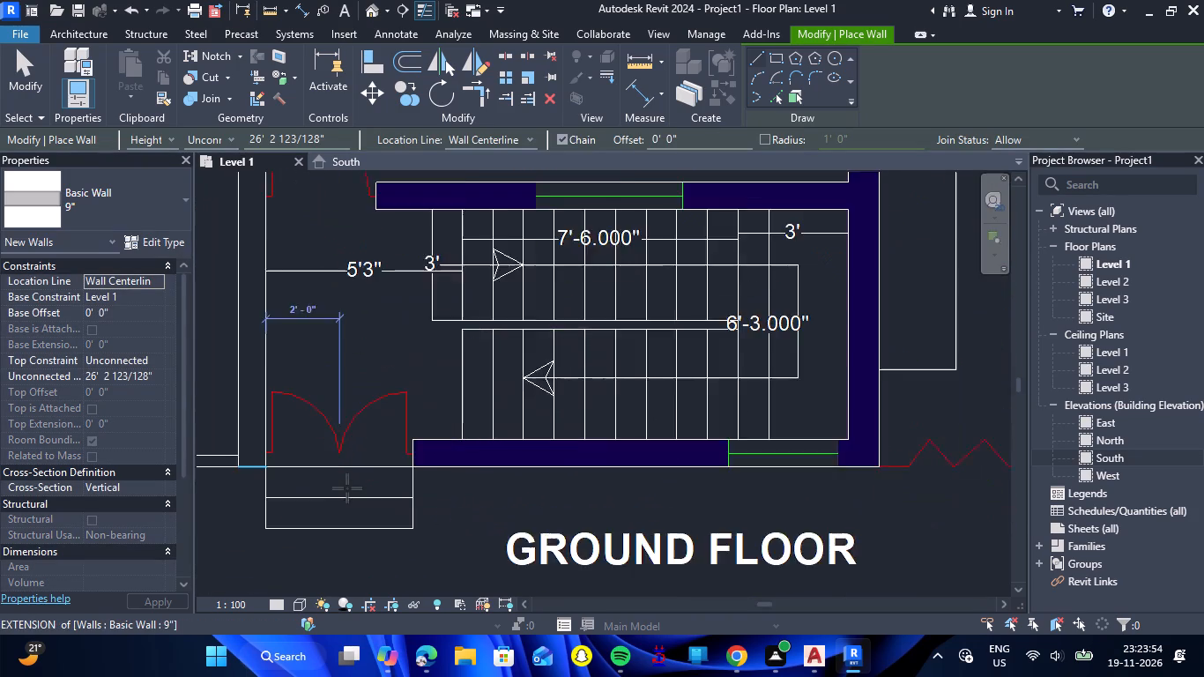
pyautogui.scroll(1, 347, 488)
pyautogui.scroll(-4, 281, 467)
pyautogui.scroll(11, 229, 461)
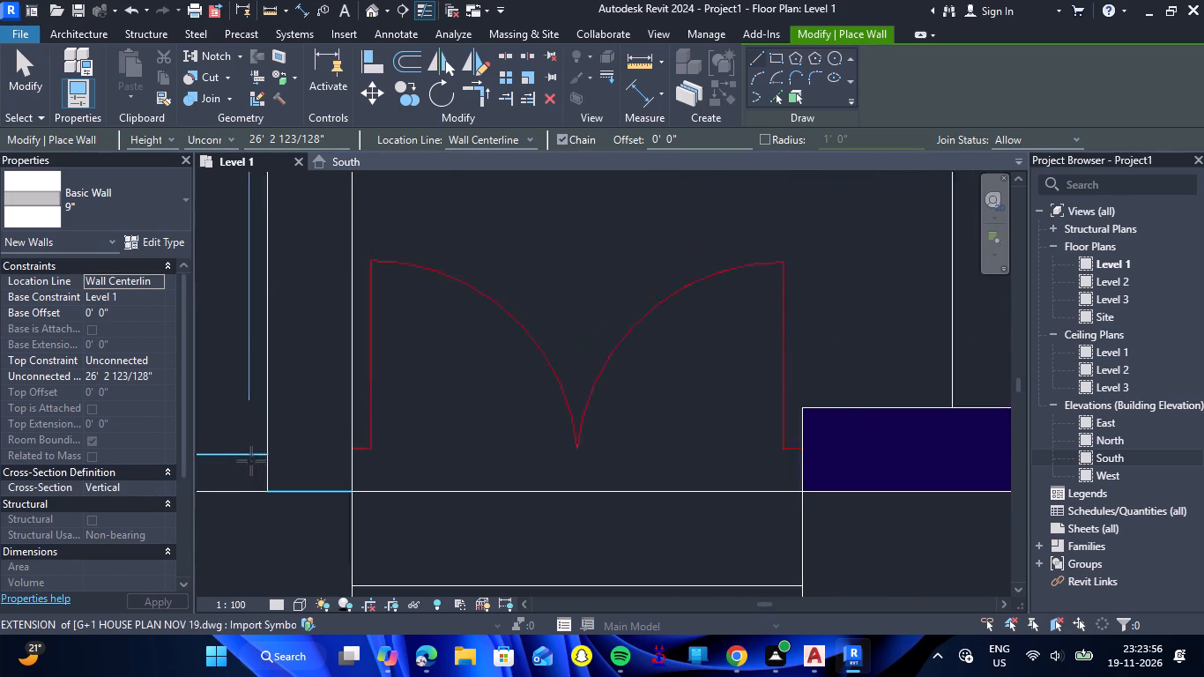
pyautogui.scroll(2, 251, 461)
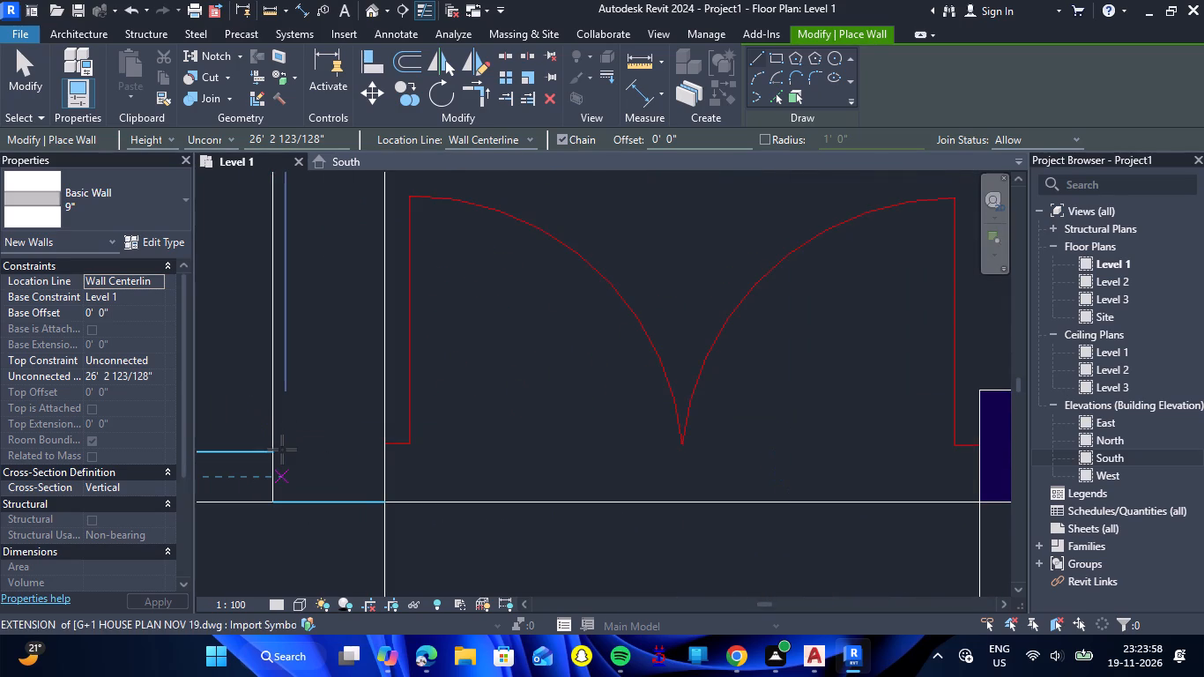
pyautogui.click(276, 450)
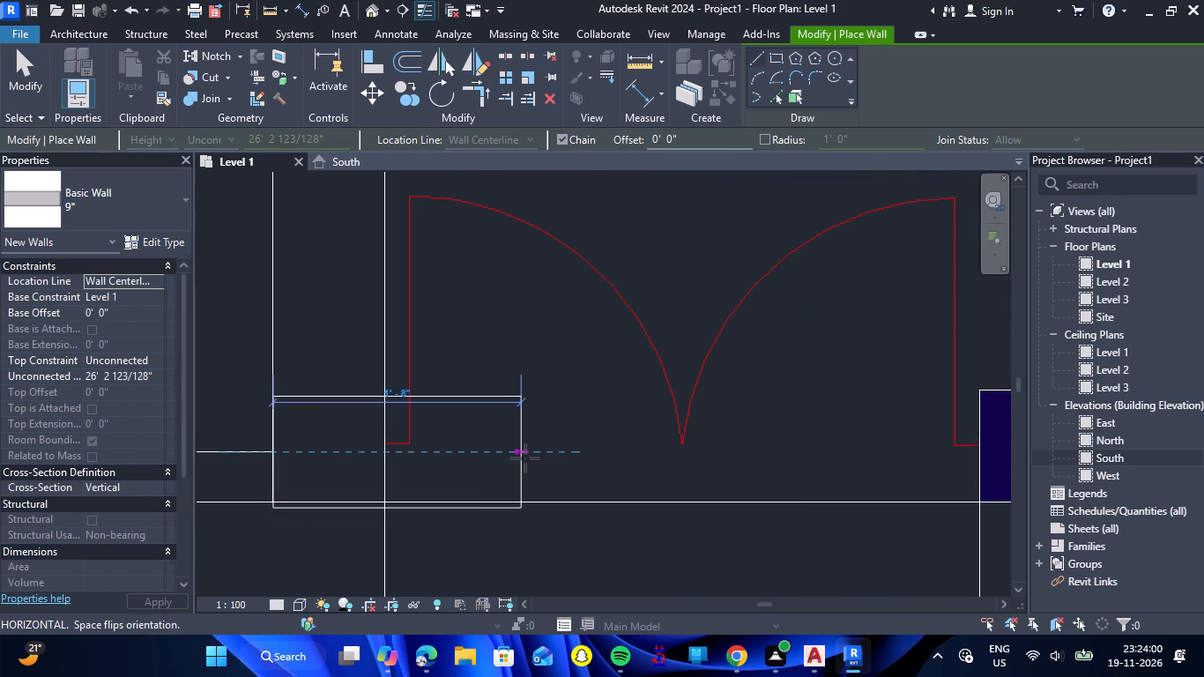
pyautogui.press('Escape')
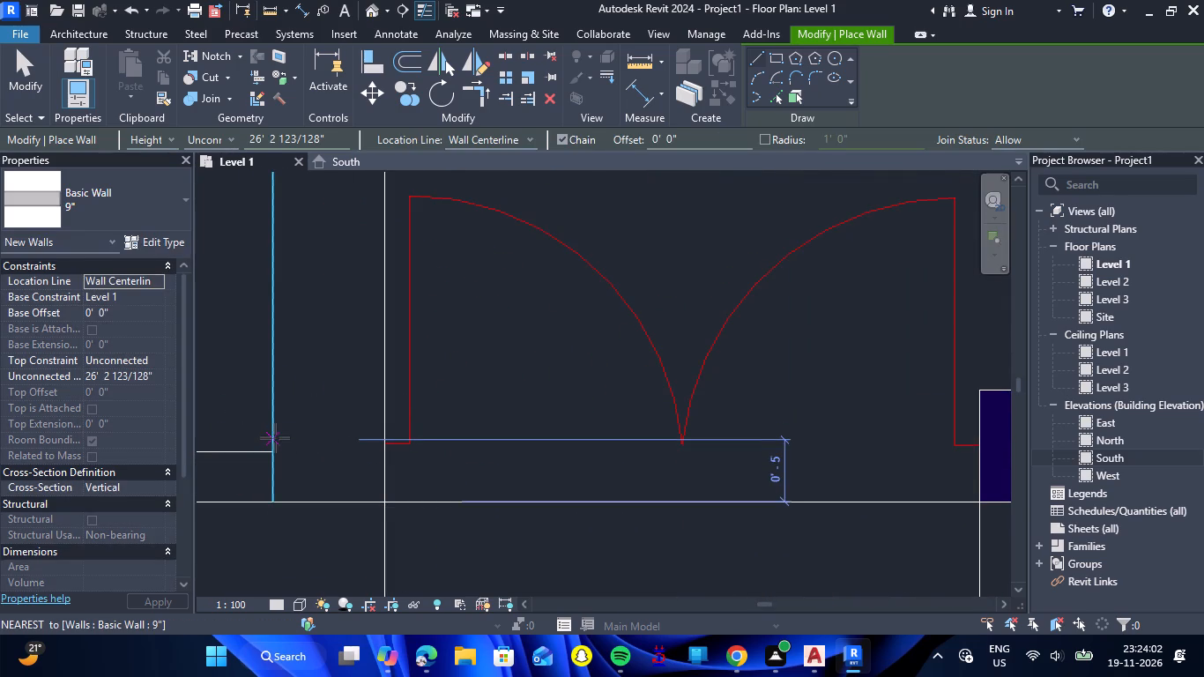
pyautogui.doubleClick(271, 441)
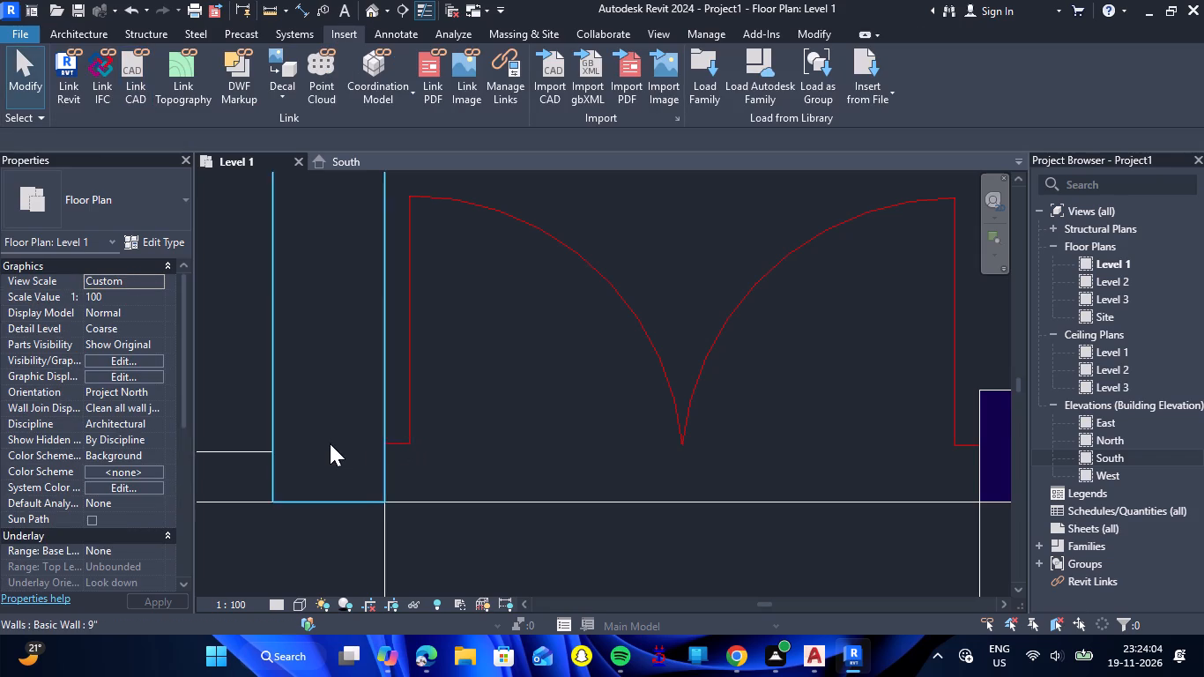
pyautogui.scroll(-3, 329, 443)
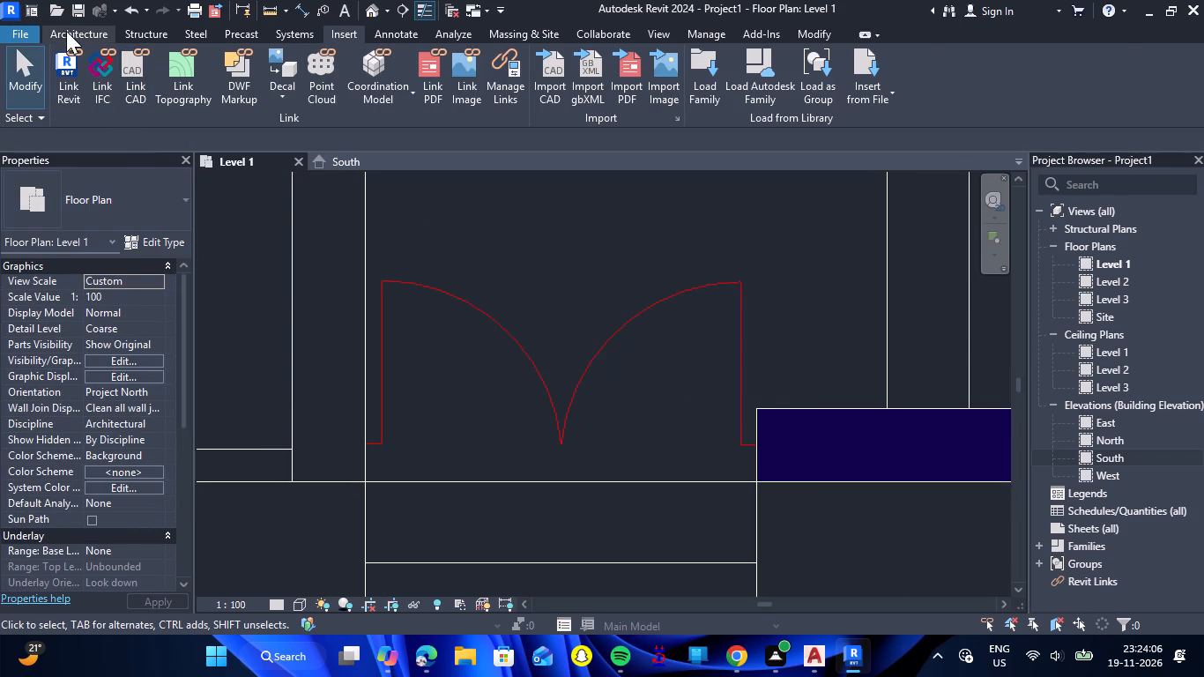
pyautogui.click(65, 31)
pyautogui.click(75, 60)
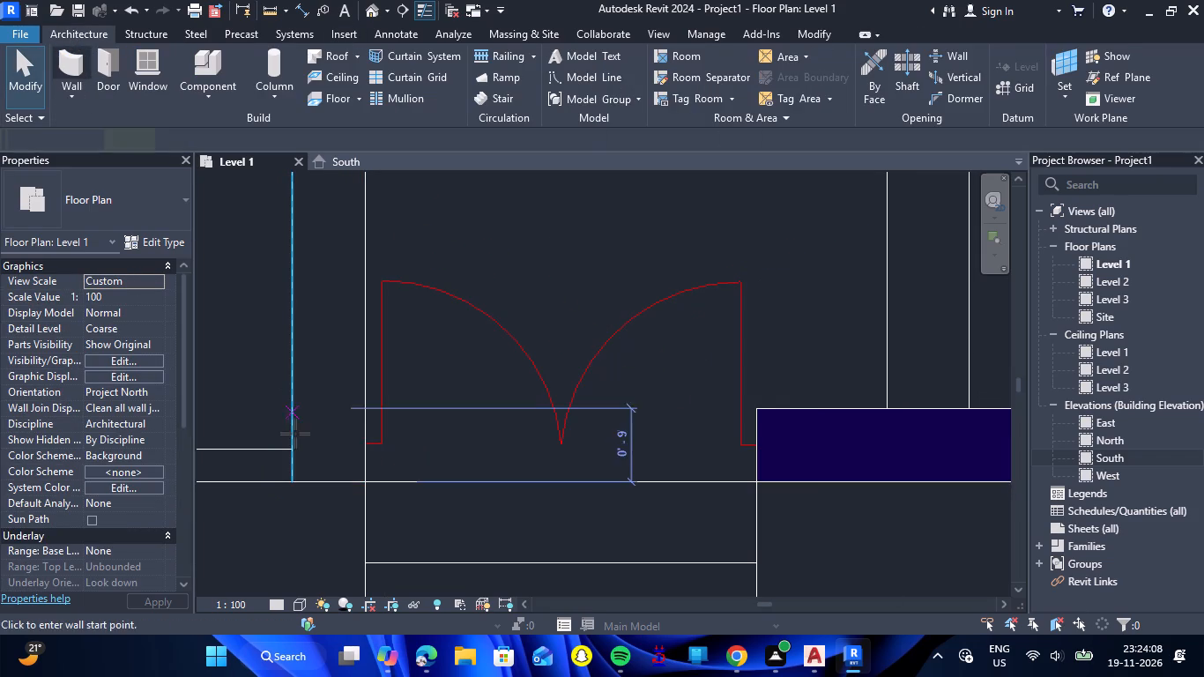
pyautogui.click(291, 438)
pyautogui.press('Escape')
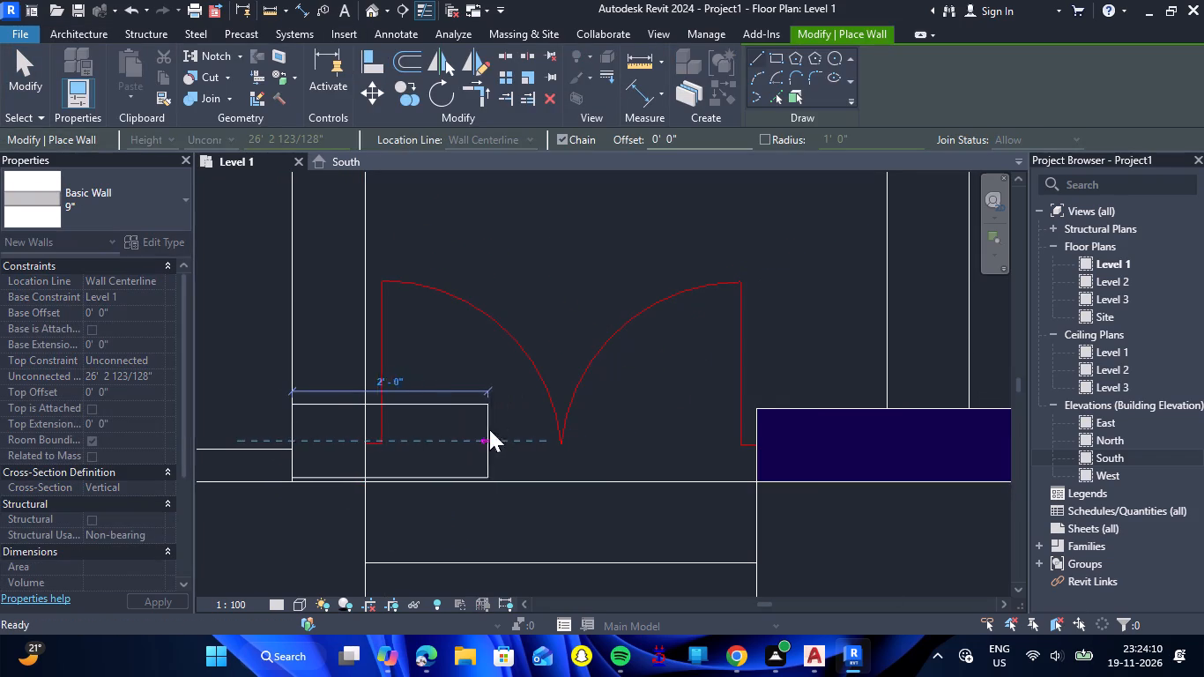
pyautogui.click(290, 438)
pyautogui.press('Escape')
# Draw a 9" wall about 4'-9" long across the main entrance, from the end of the staircase's south wall to the west exterior wall.
pyautogui.scroll(-4, 465, 419)
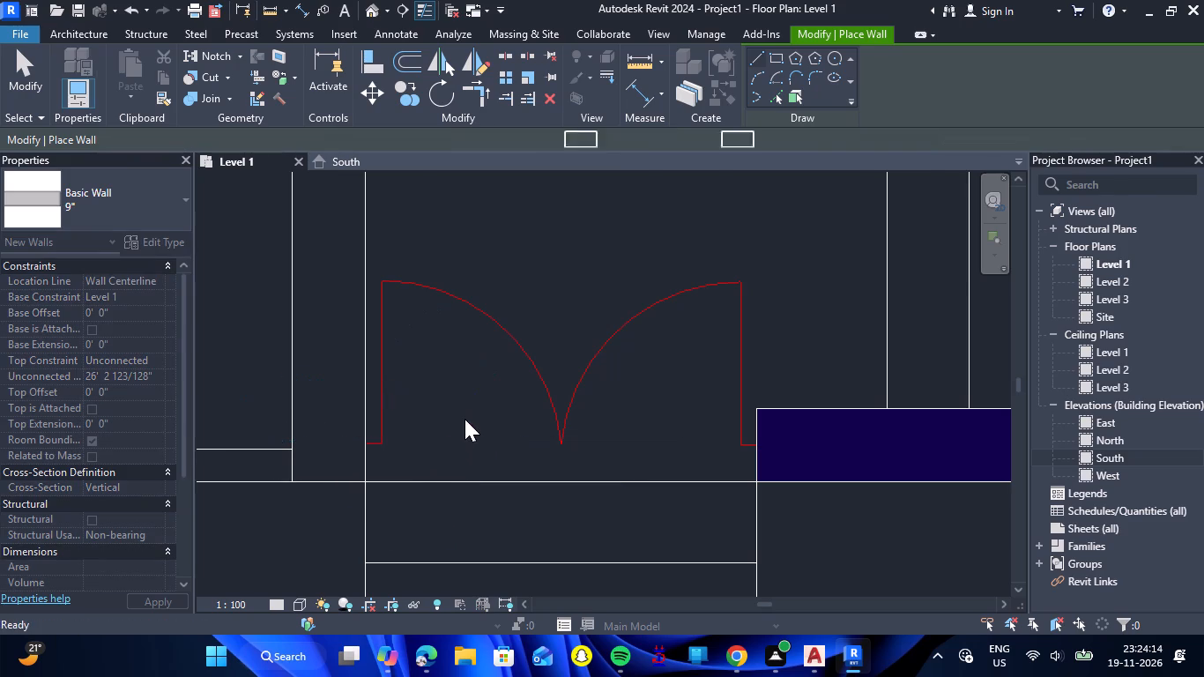
pyautogui.scroll(-6, 465, 419)
pyautogui.scroll(-2, 696, 438)
pyautogui.scroll(2, 801, 435)
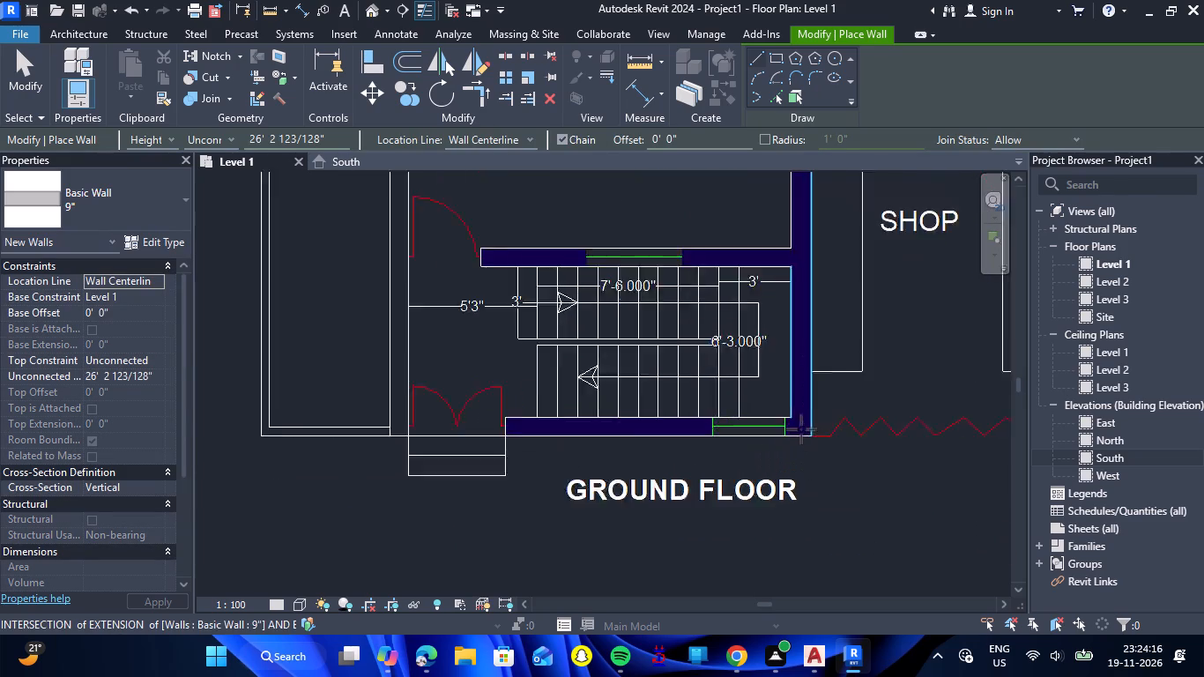
pyautogui.scroll(2, 801, 429)
pyautogui.scroll(10, 401, 428)
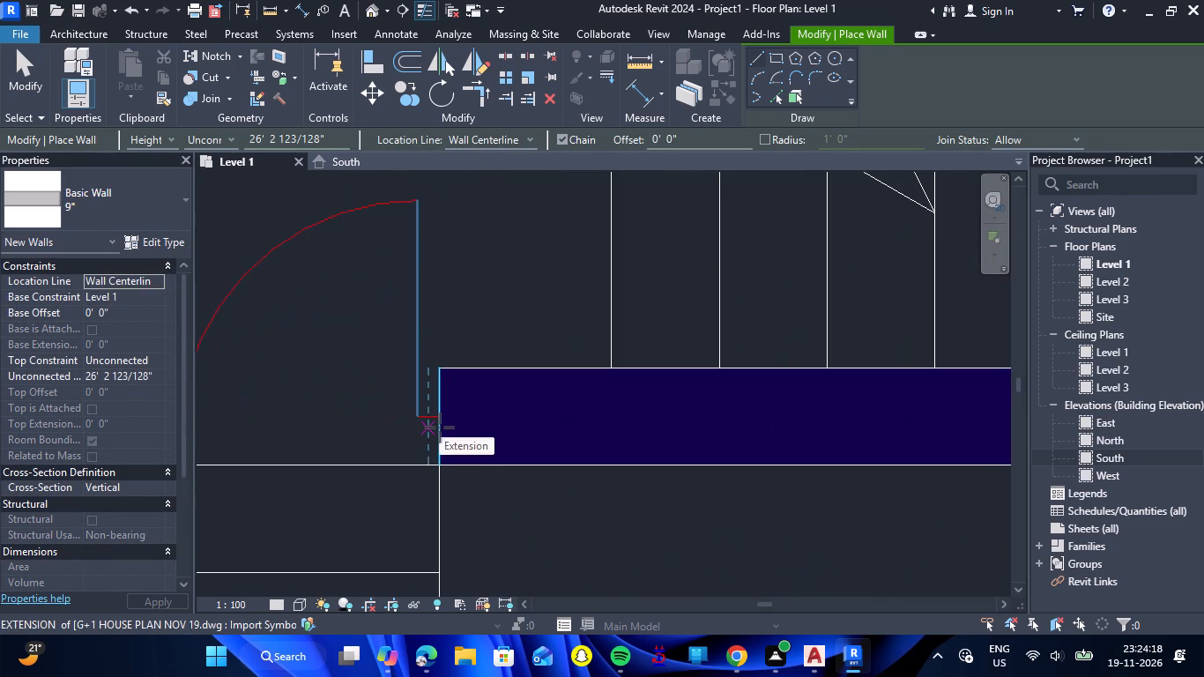
pyautogui.click(440, 416)
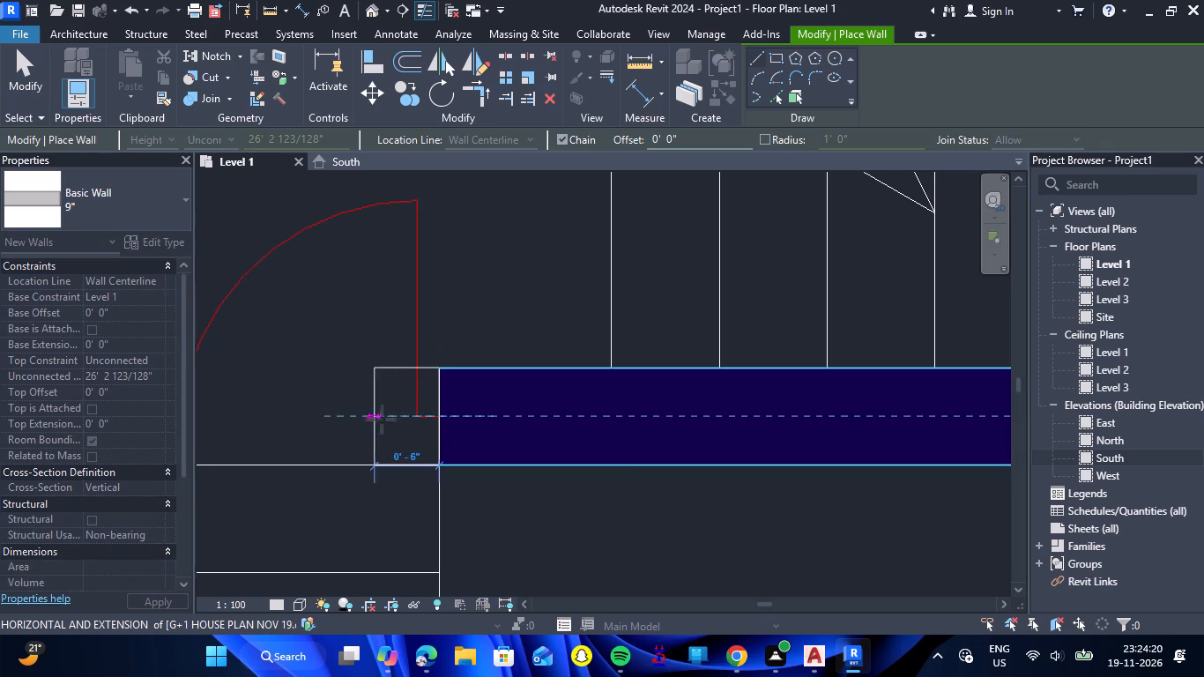
pyautogui.scroll(-10, 382, 420)
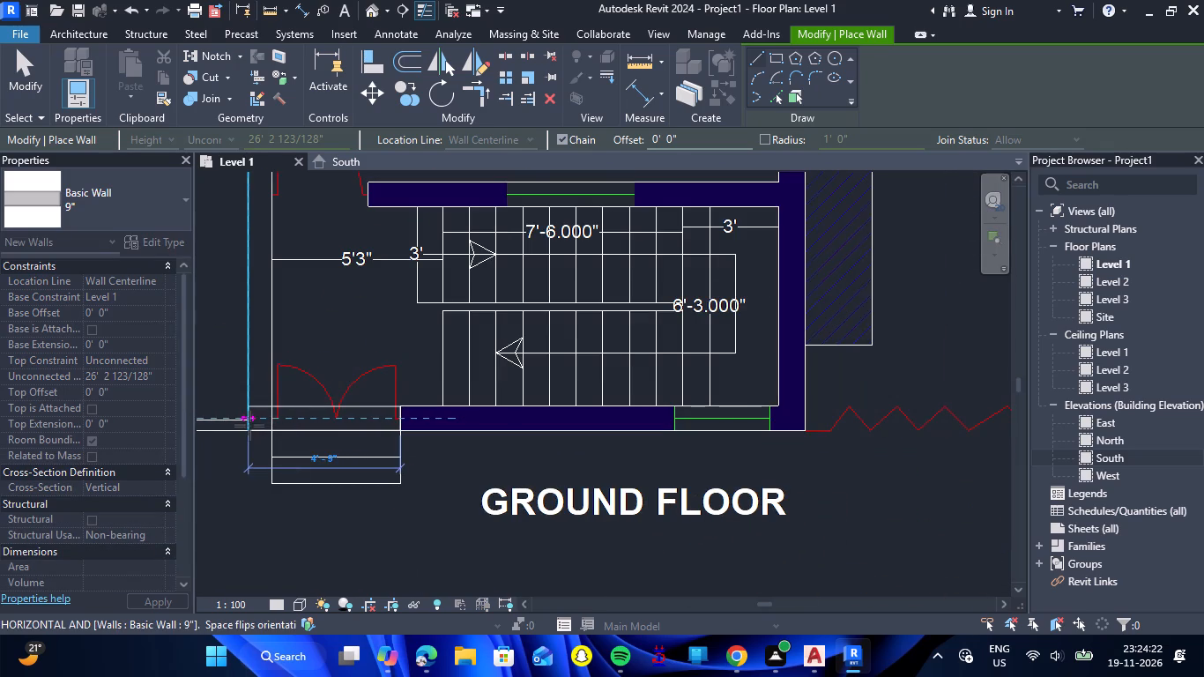
pyautogui.scroll(12, 249, 426)
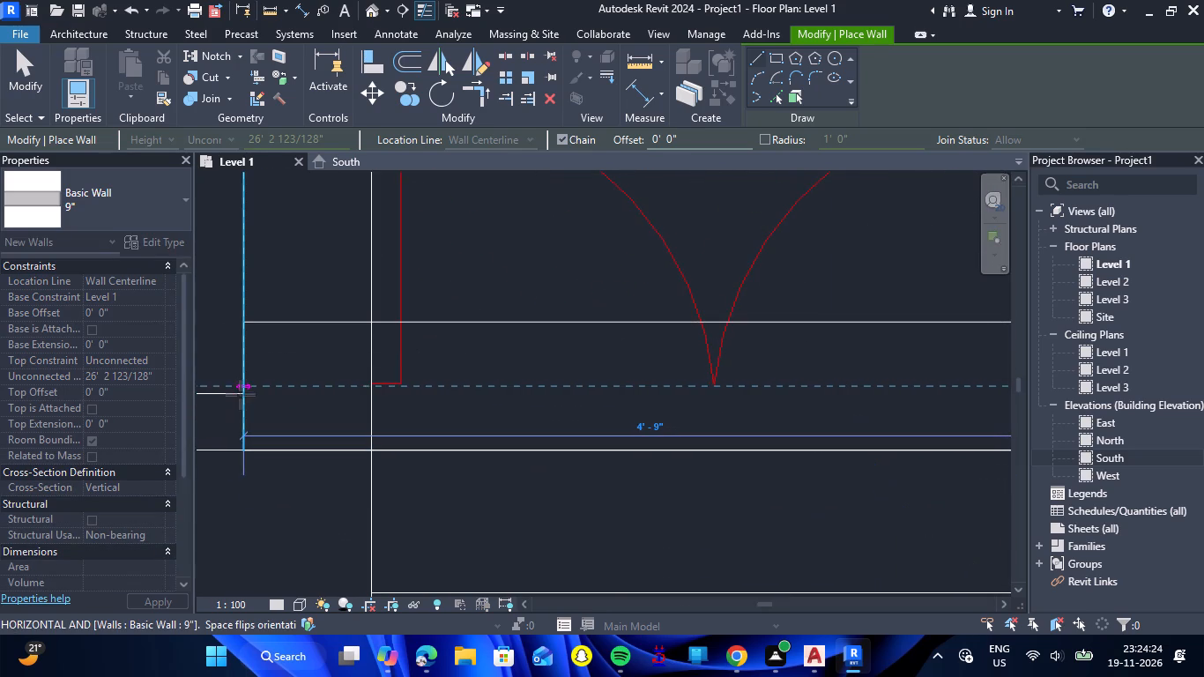
pyautogui.click(244, 388)
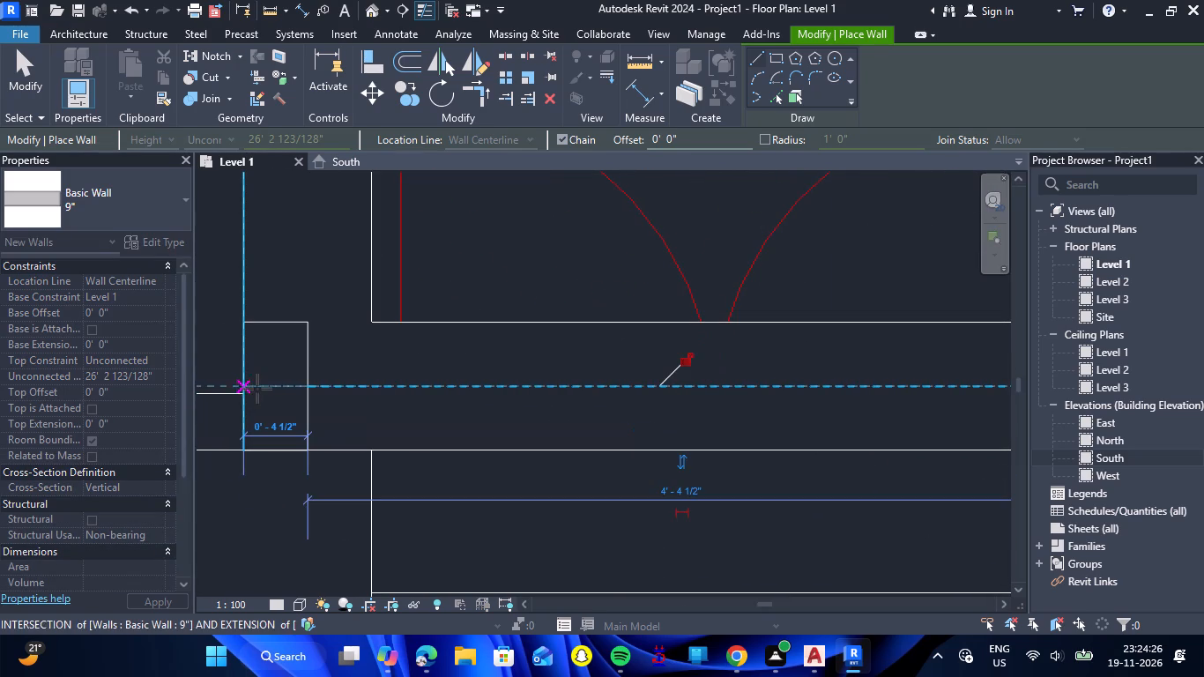
pyautogui.press('Escape')
# Draw a 9" wall along the south side, from the entrance wall's east end past the staircase and shop front to the east exterior wall.
pyautogui.scroll(-10, 257, 389)
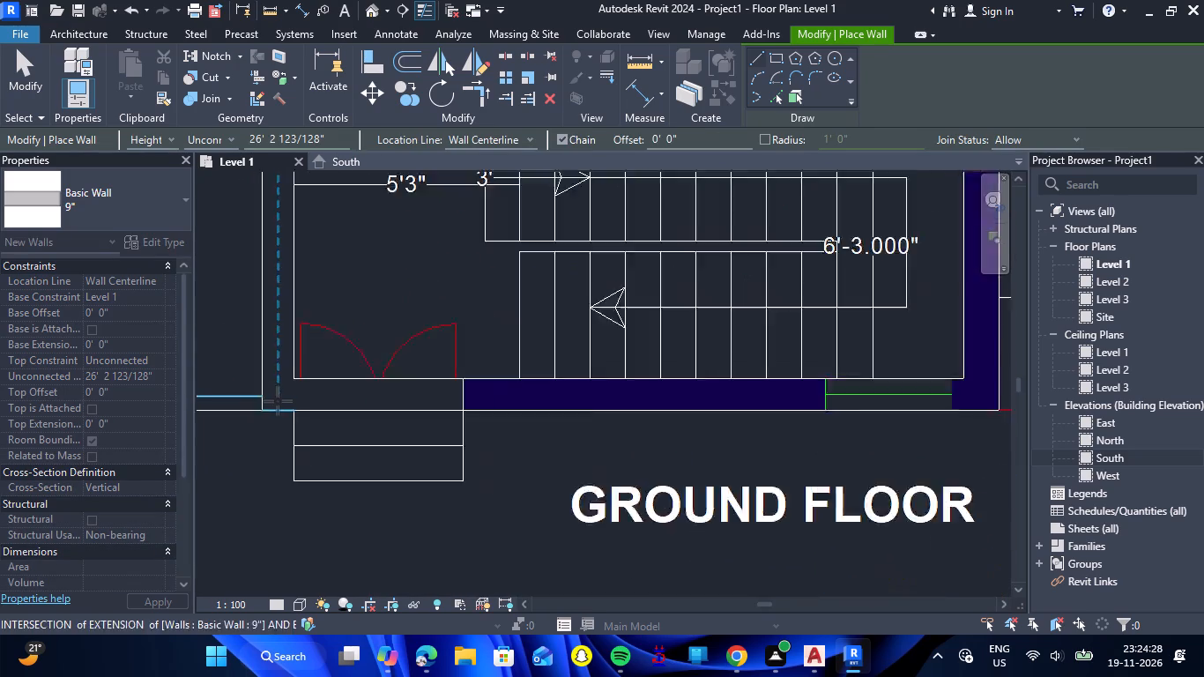
pyautogui.scroll(4, 531, 420)
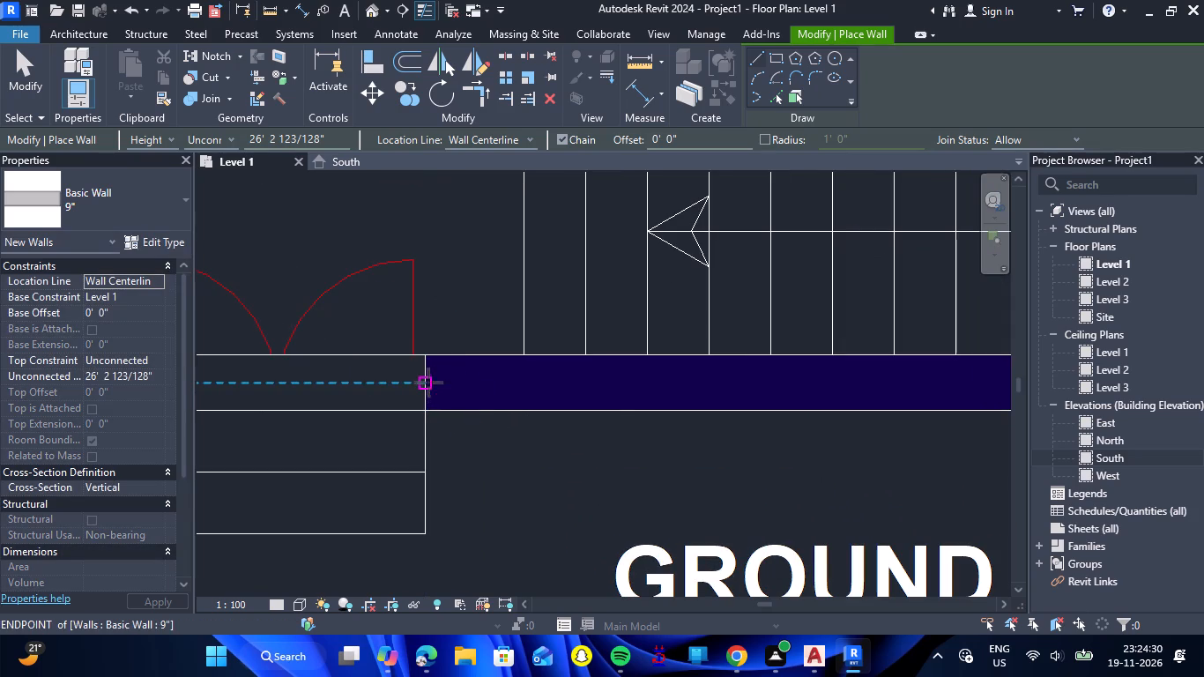
pyautogui.click(428, 383)
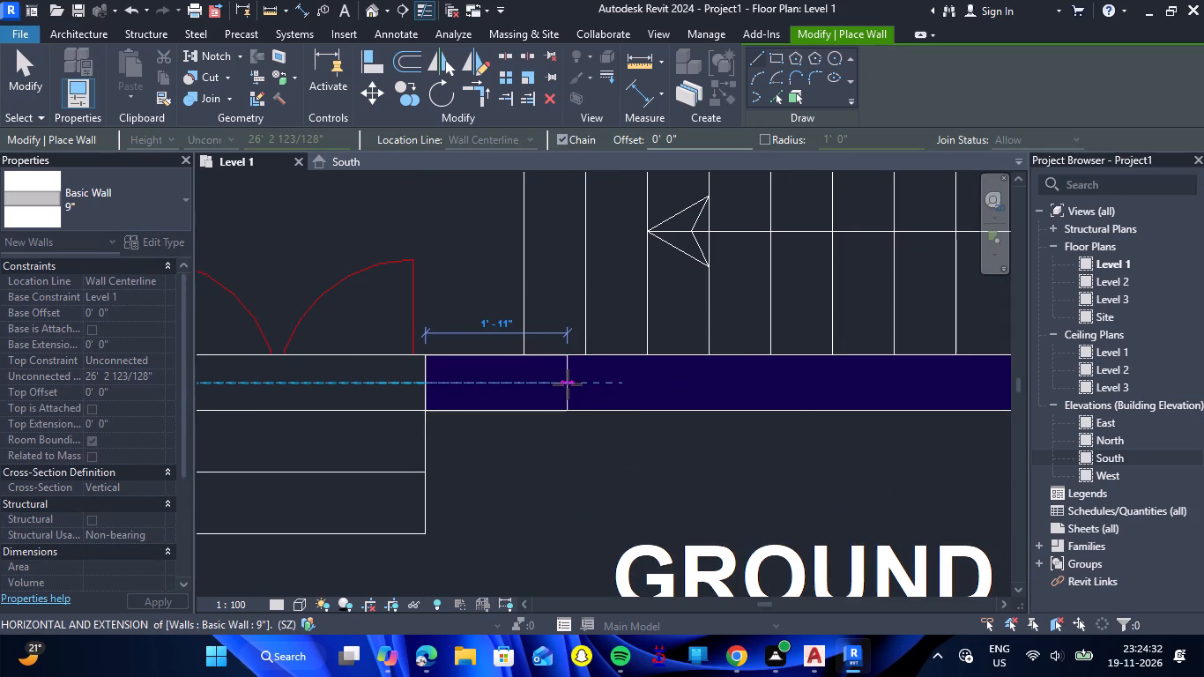
pyautogui.scroll(-9, 568, 384)
pyautogui.scroll(-6, 734, 386)
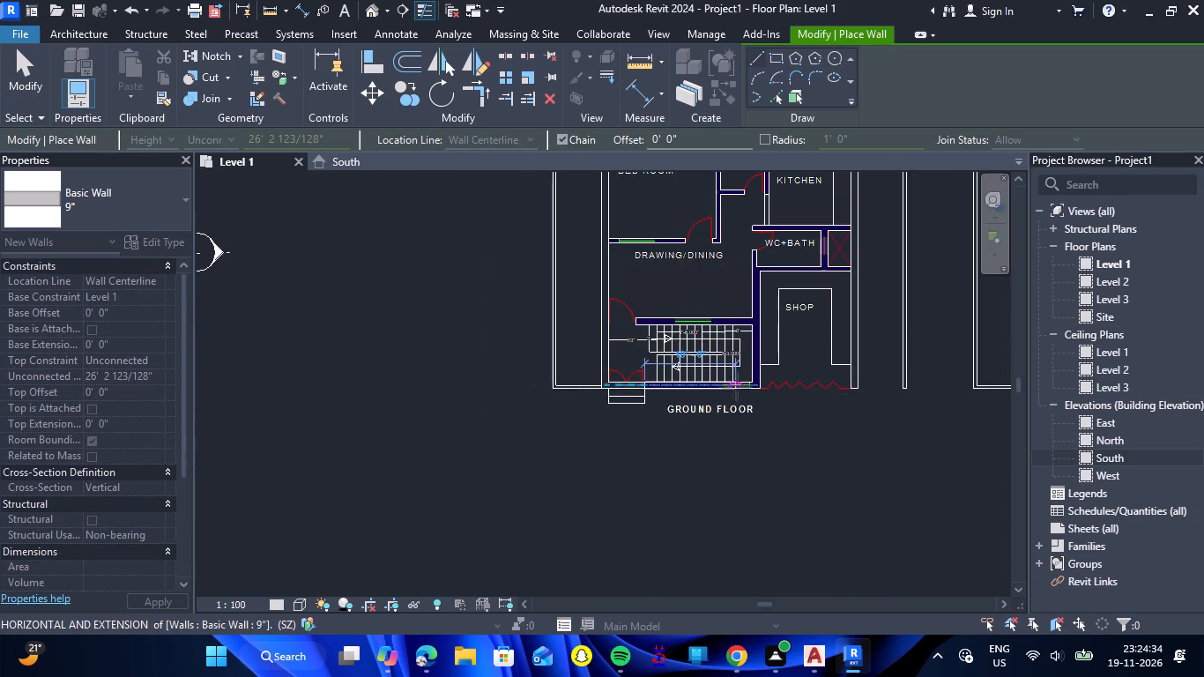
pyautogui.scroll(18, 857, 381)
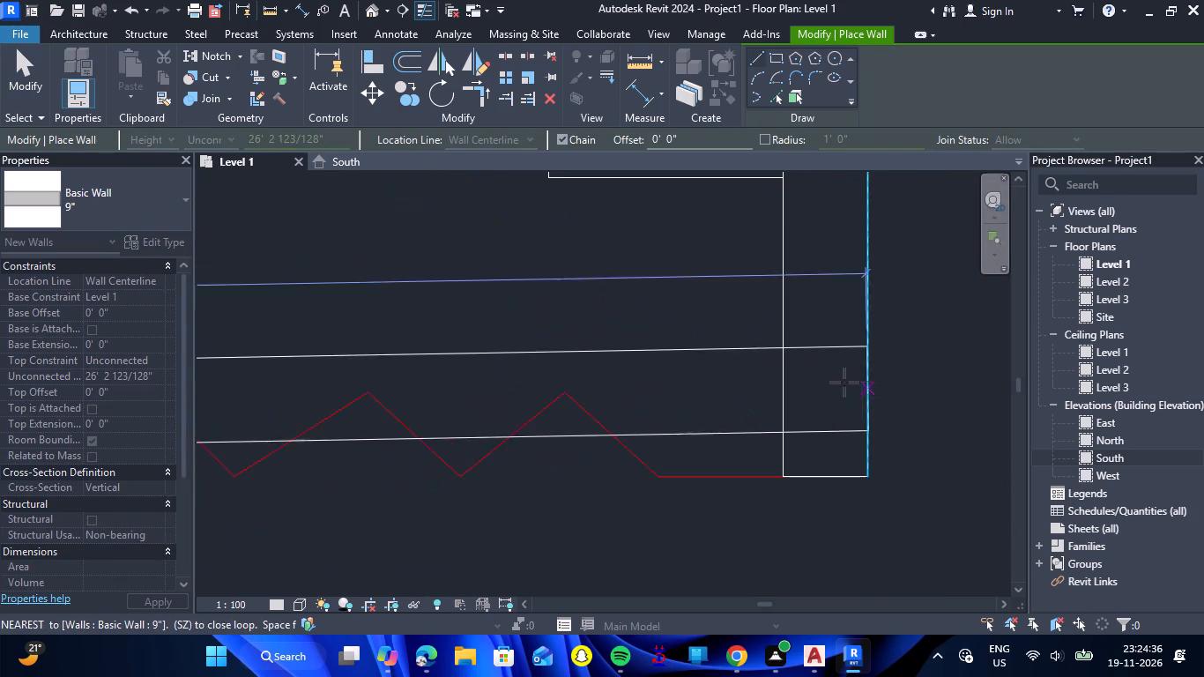
pyautogui.click(870, 437)
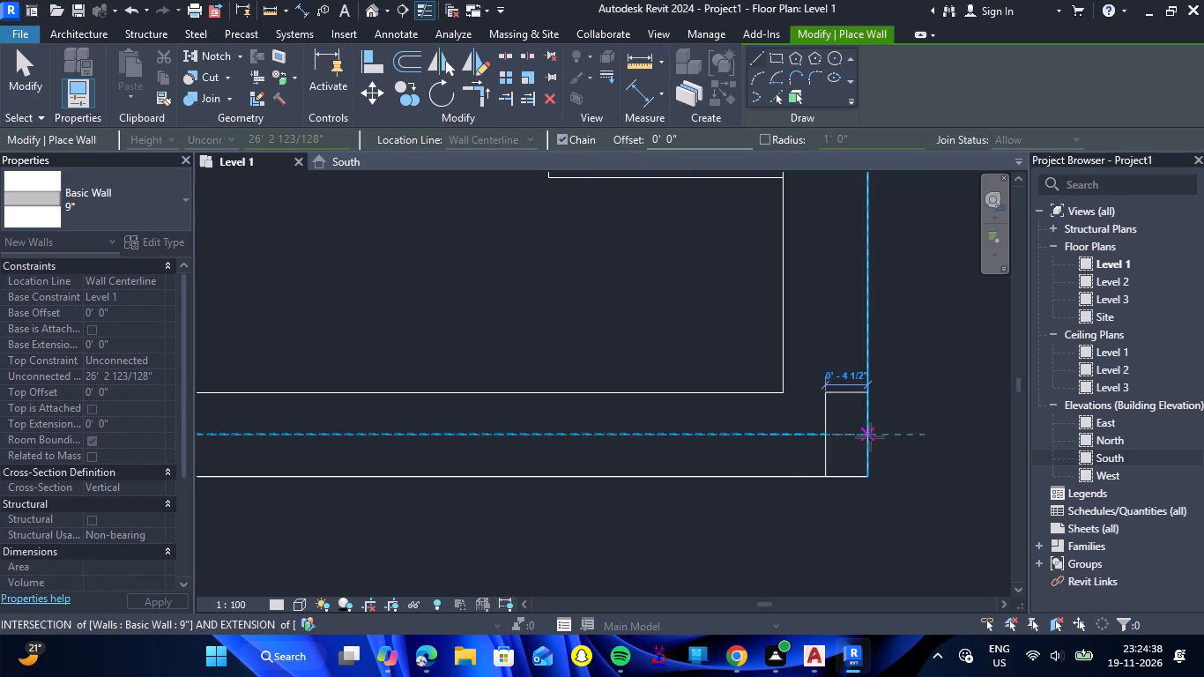
pyautogui.press('Escape')
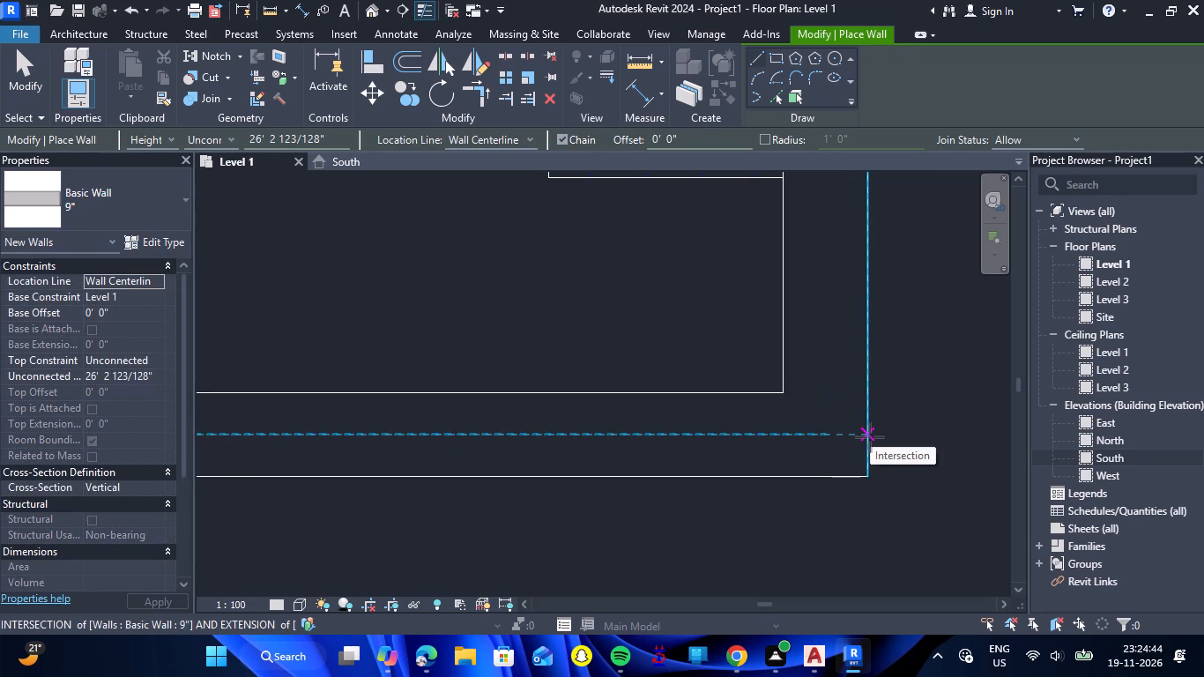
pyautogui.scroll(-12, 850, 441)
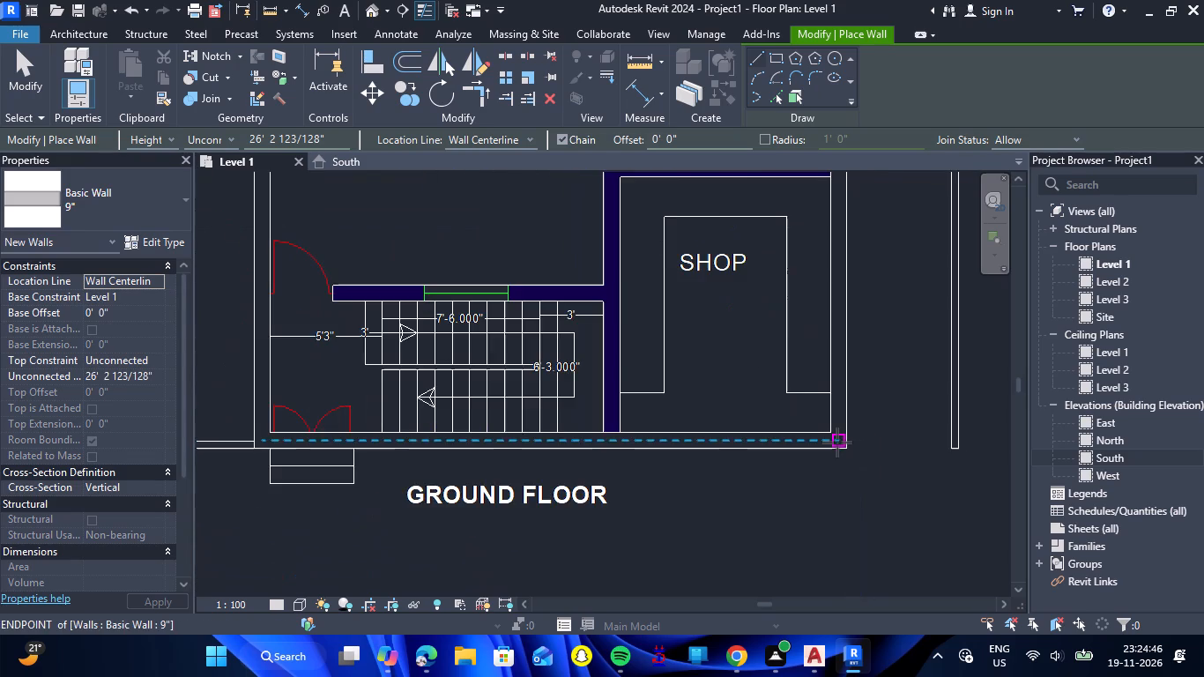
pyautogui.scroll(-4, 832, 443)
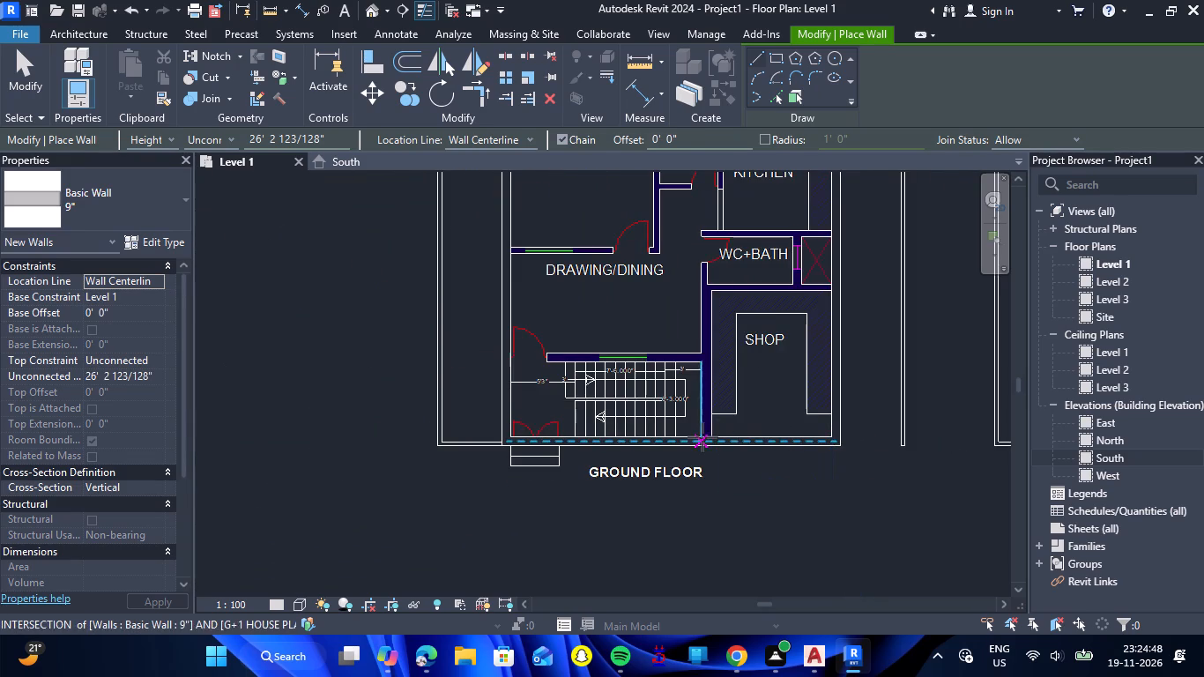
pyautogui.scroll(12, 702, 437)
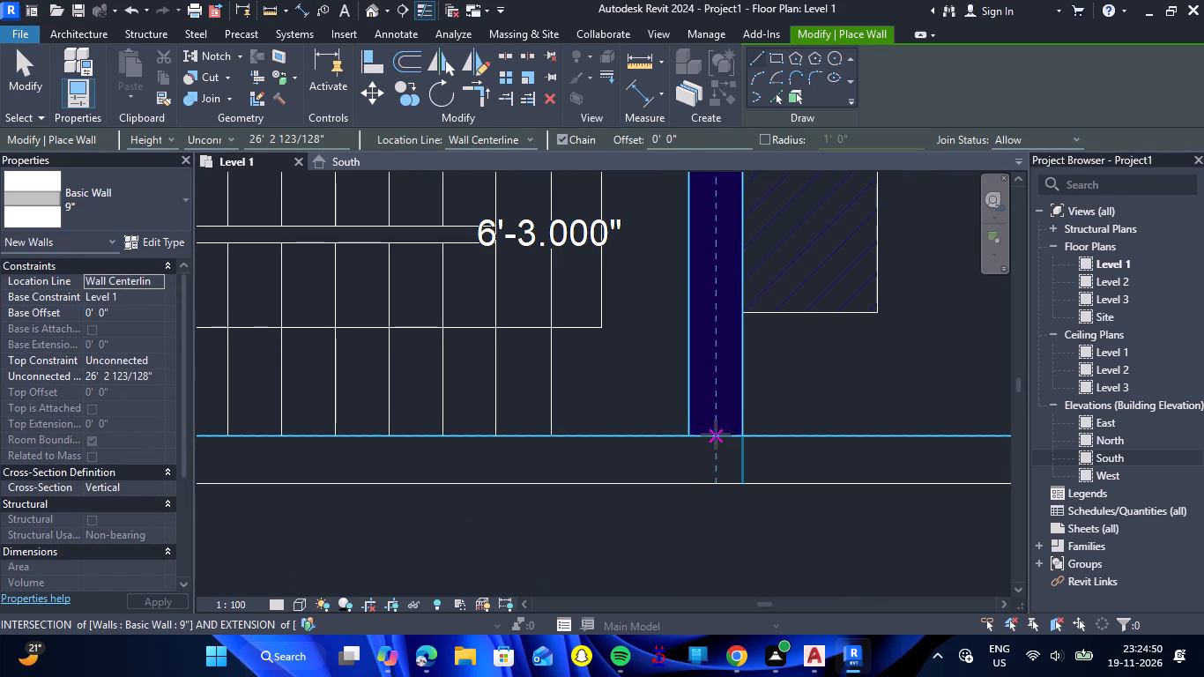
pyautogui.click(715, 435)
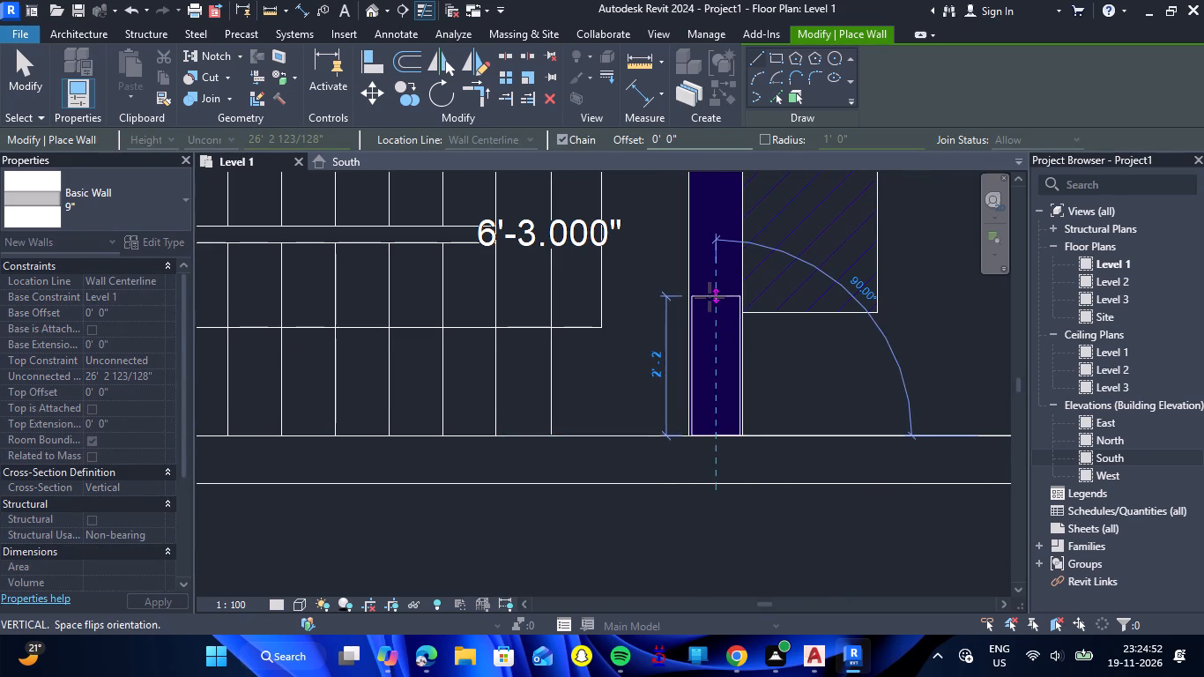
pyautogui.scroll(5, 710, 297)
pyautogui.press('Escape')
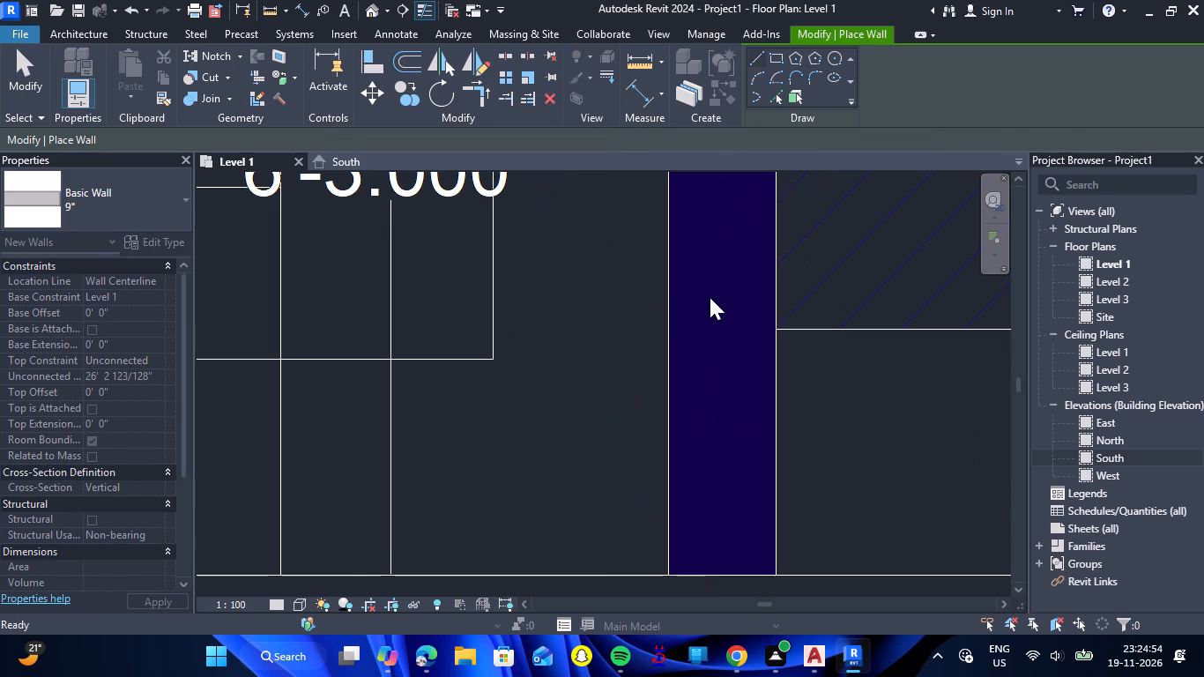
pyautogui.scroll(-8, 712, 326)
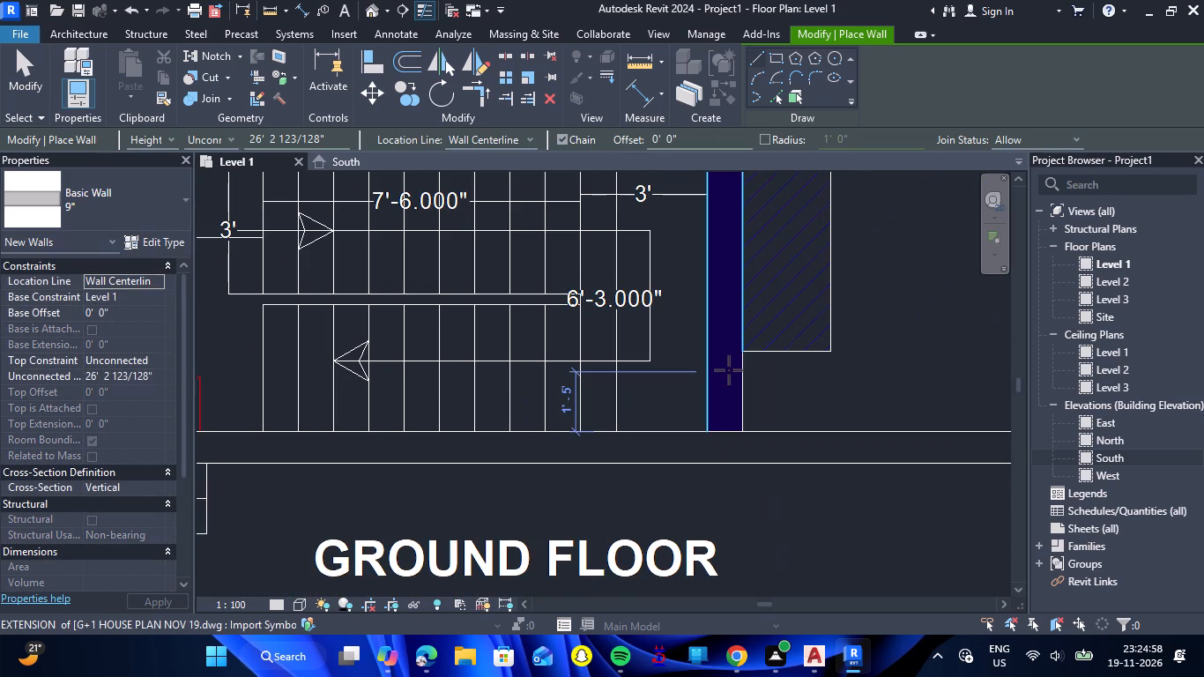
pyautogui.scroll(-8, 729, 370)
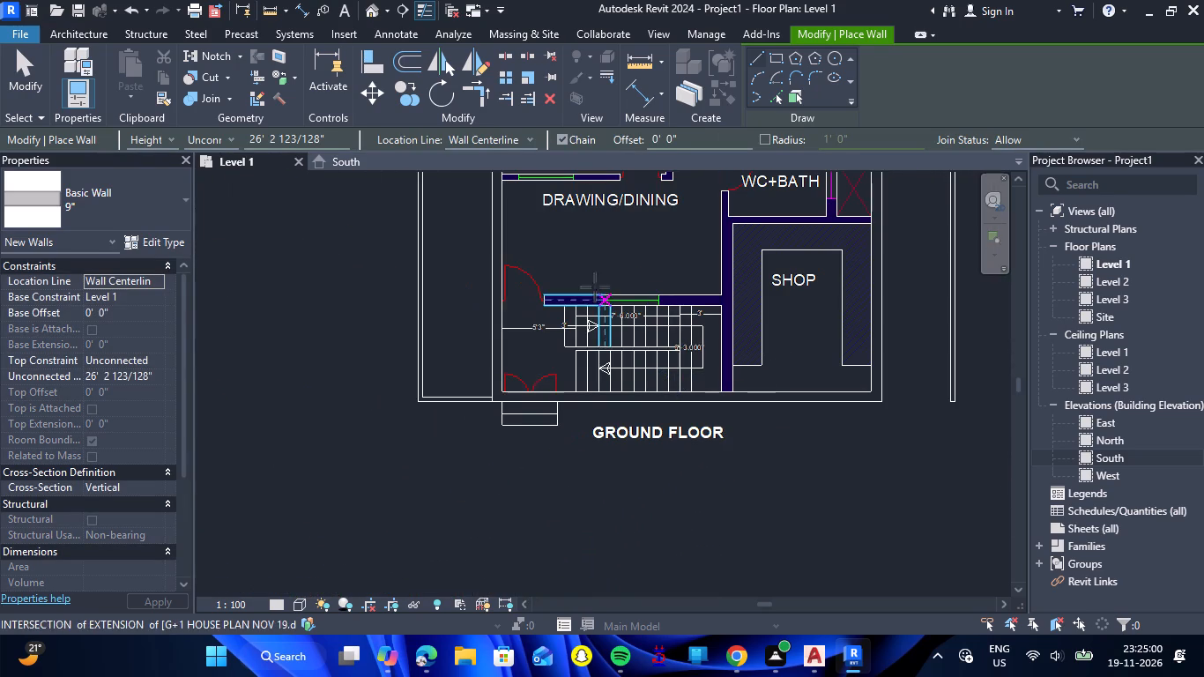
# Draw a 9" wall between the staircase and drawing/dining room, from the shop's west wall to the west exterior wall.
pyautogui.scroll(5, 576, 286)
pyautogui.scroll(7, 873, 313)
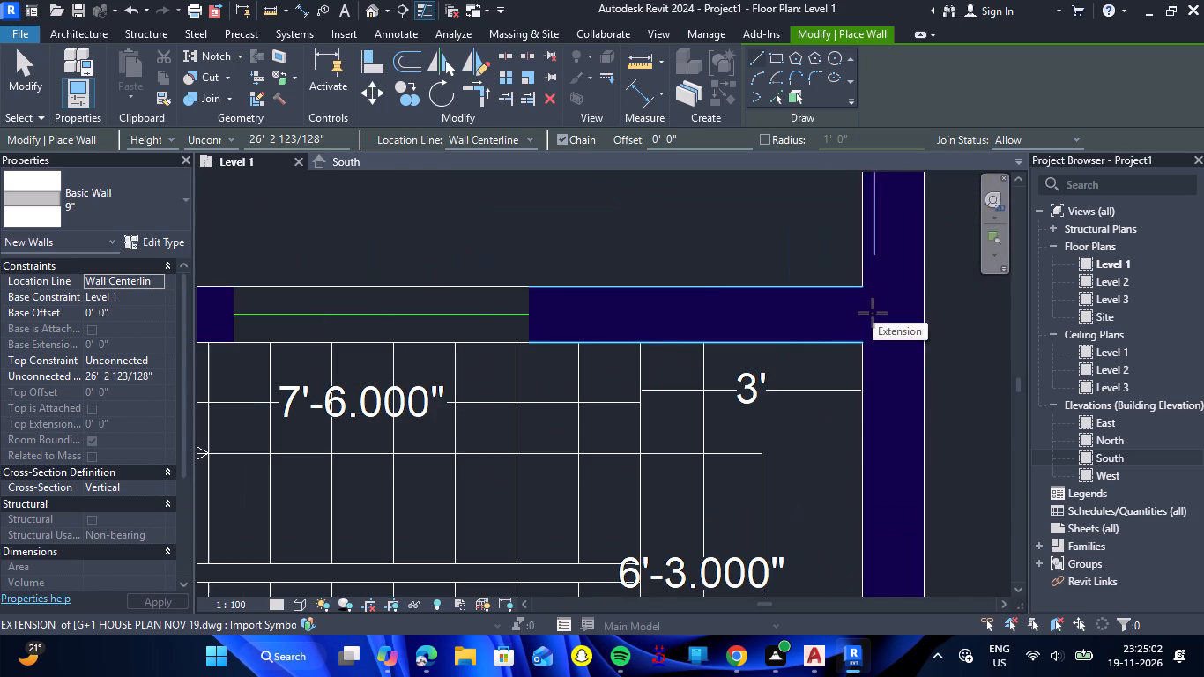
pyautogui.click(866, 316)
pyautogui.scroll(-5, 675, 315)
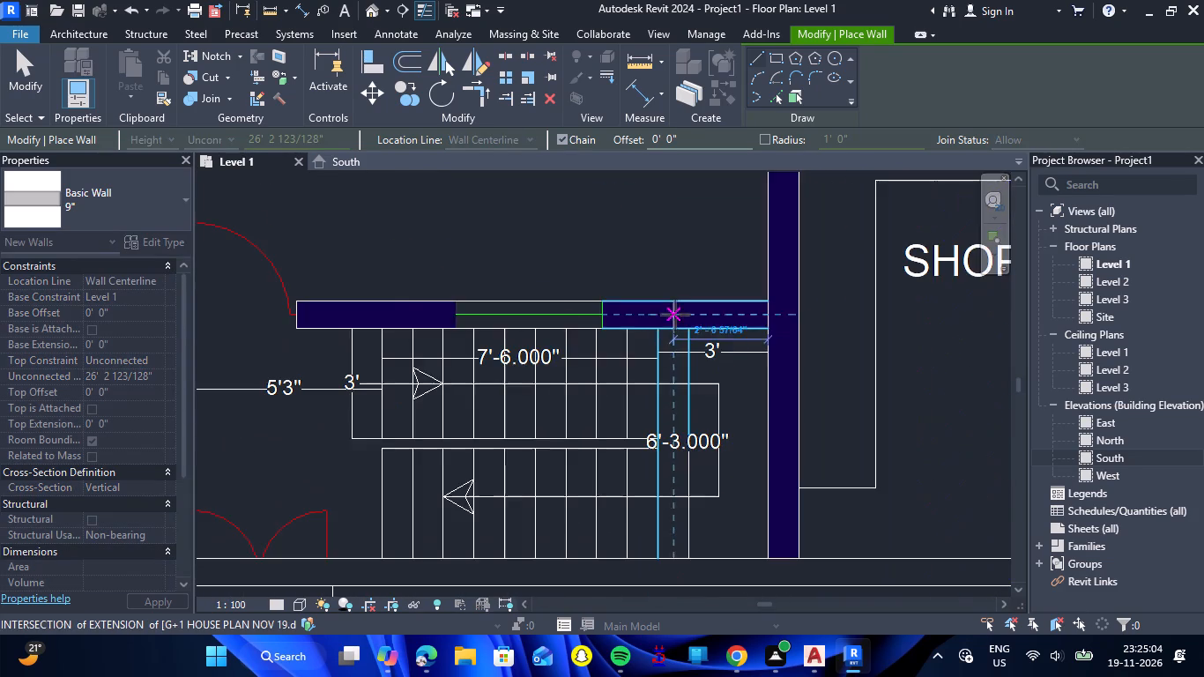
pyautogui.scroll(-5, 390, 318)
pyautogui.scroll(9, 288, 318)
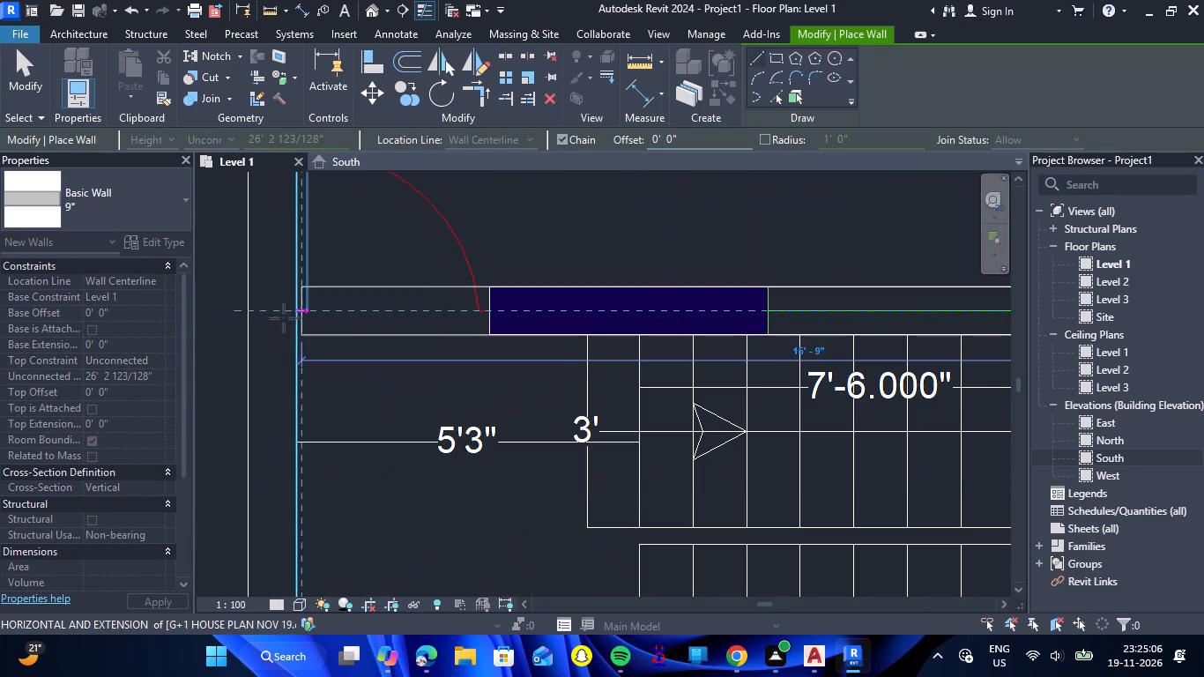
pyautogui.click(249, 309)
pyautogui.press('Escape')
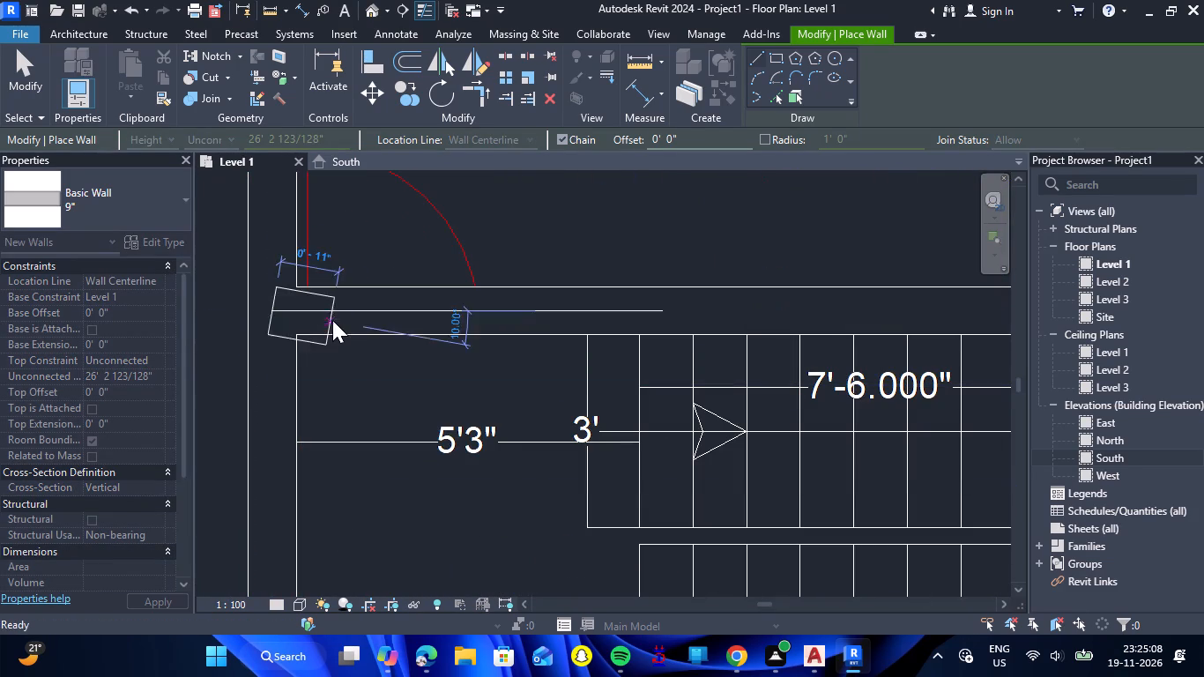
pyautogui.scroll(-16, 334, 320)
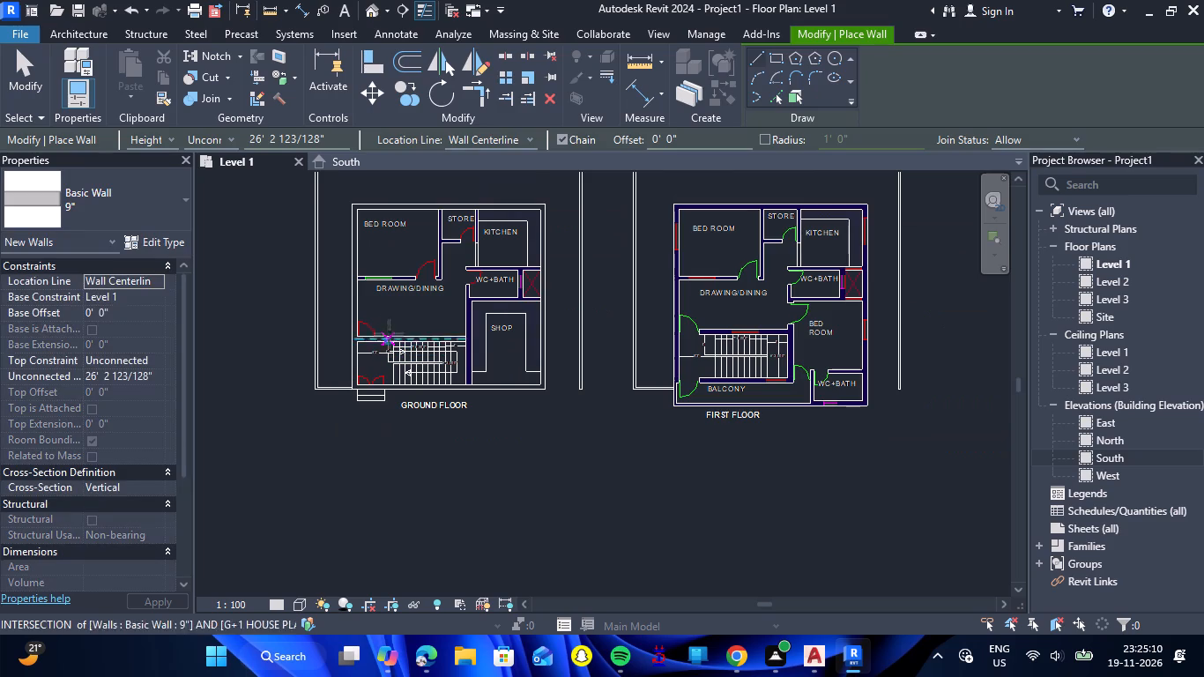
pyautogui.press('Escape')
# Duplicate the 9" basic wall type as a new wall type named 6".
pyautogui.scroll(7, 441, 200)
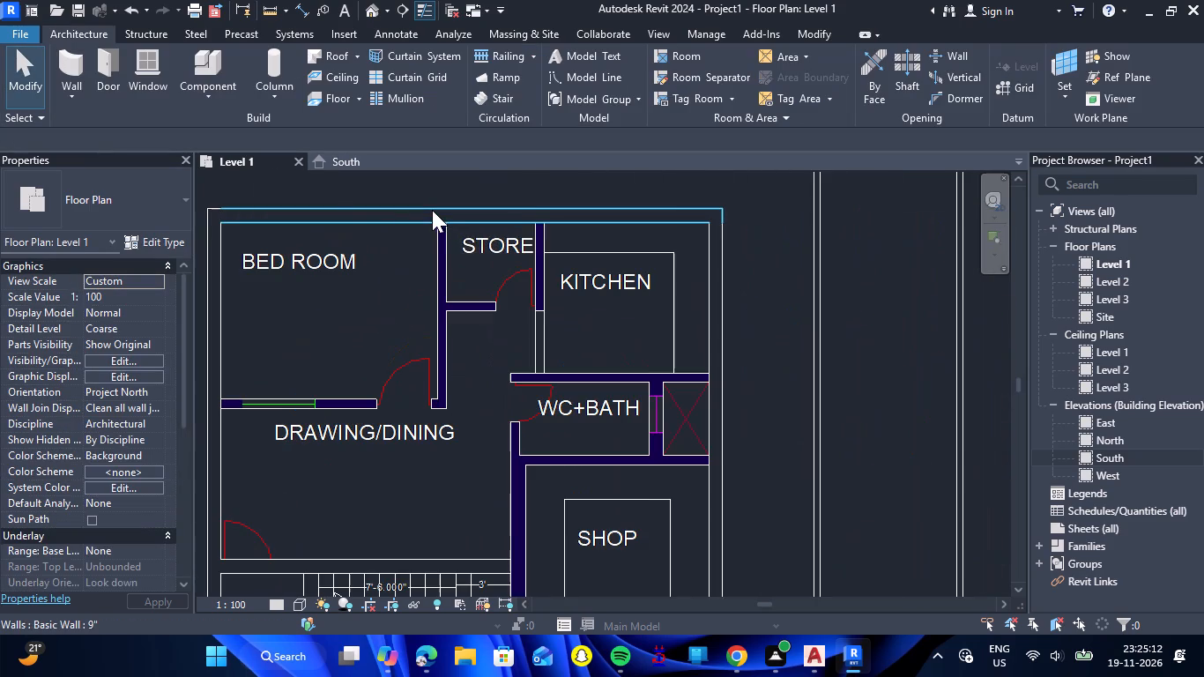
pyautogui.click(67, 57)
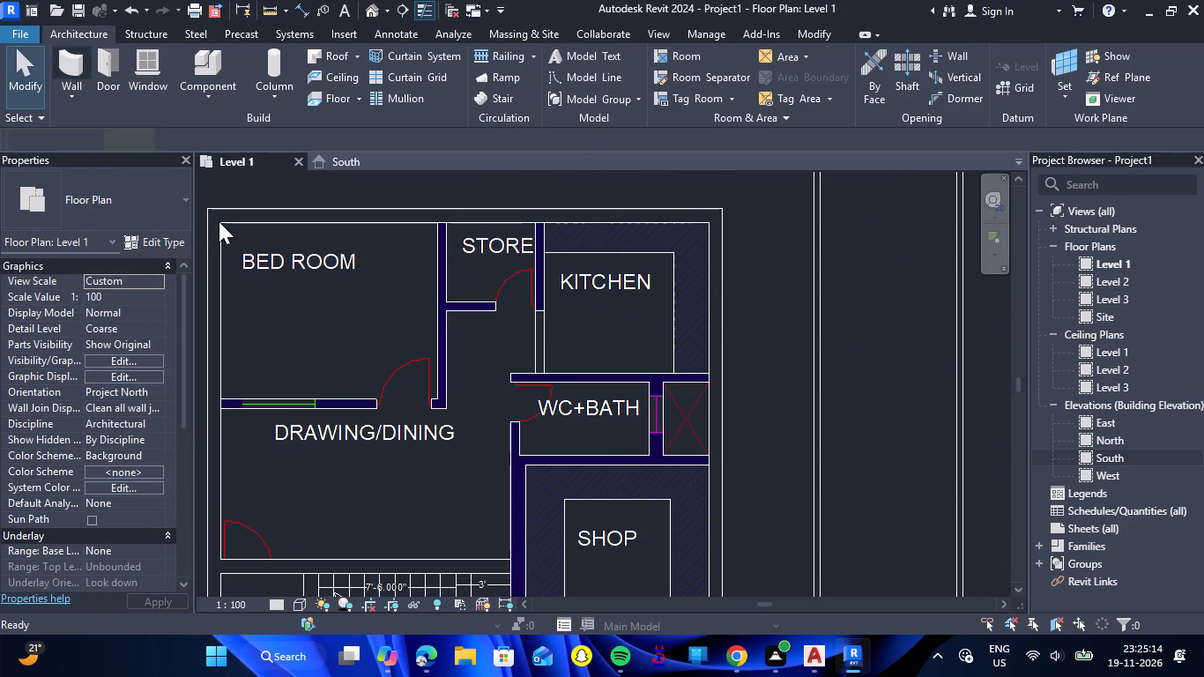
pyautogui.click(184, 207)
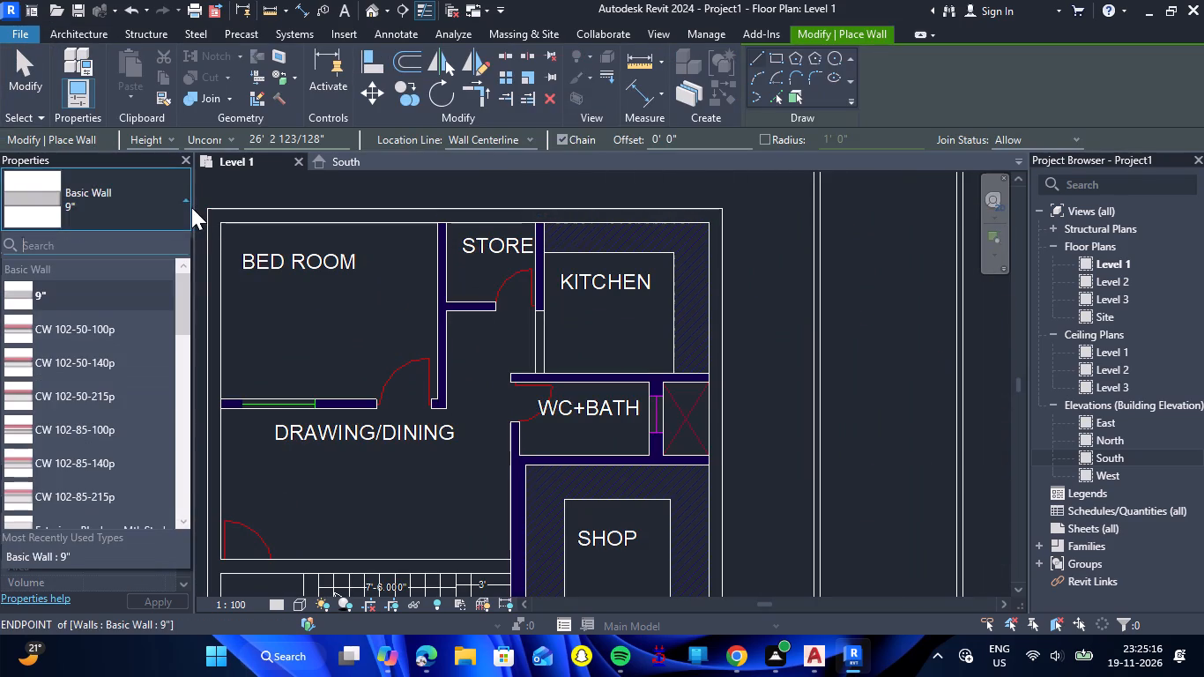
pyautogui.scroll(-5, 118, 338)
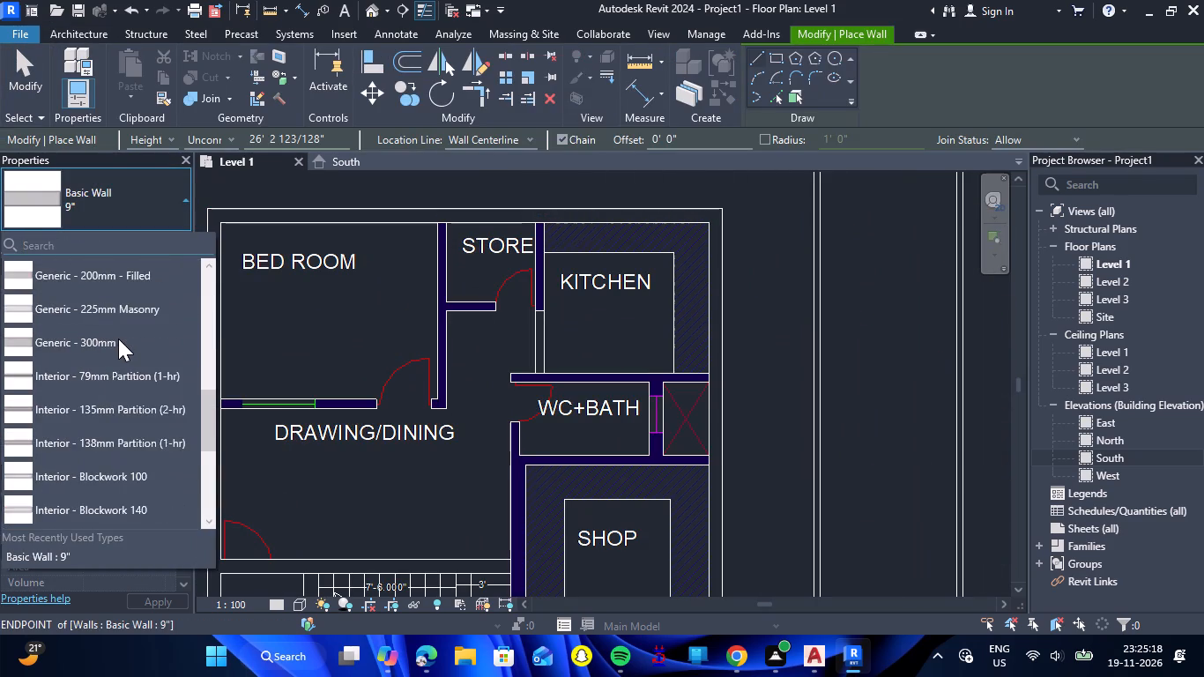
pyautogui.scroll(1, 118, 338)
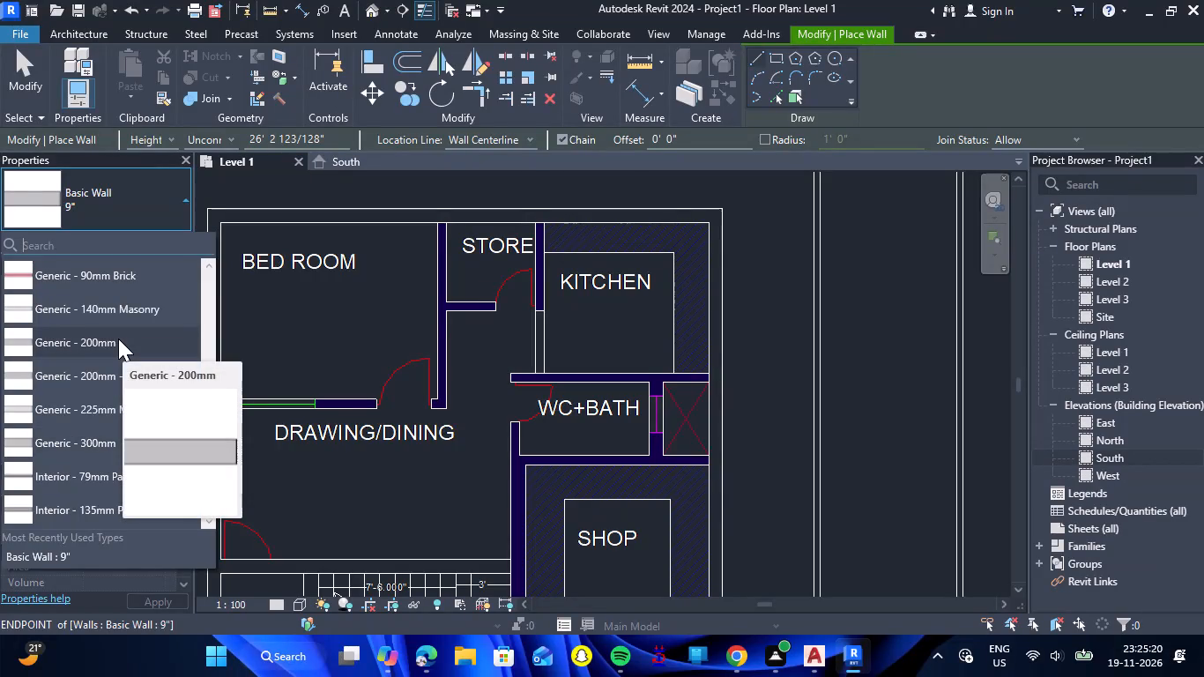
pyautogui.scroll(3, 117, 292)
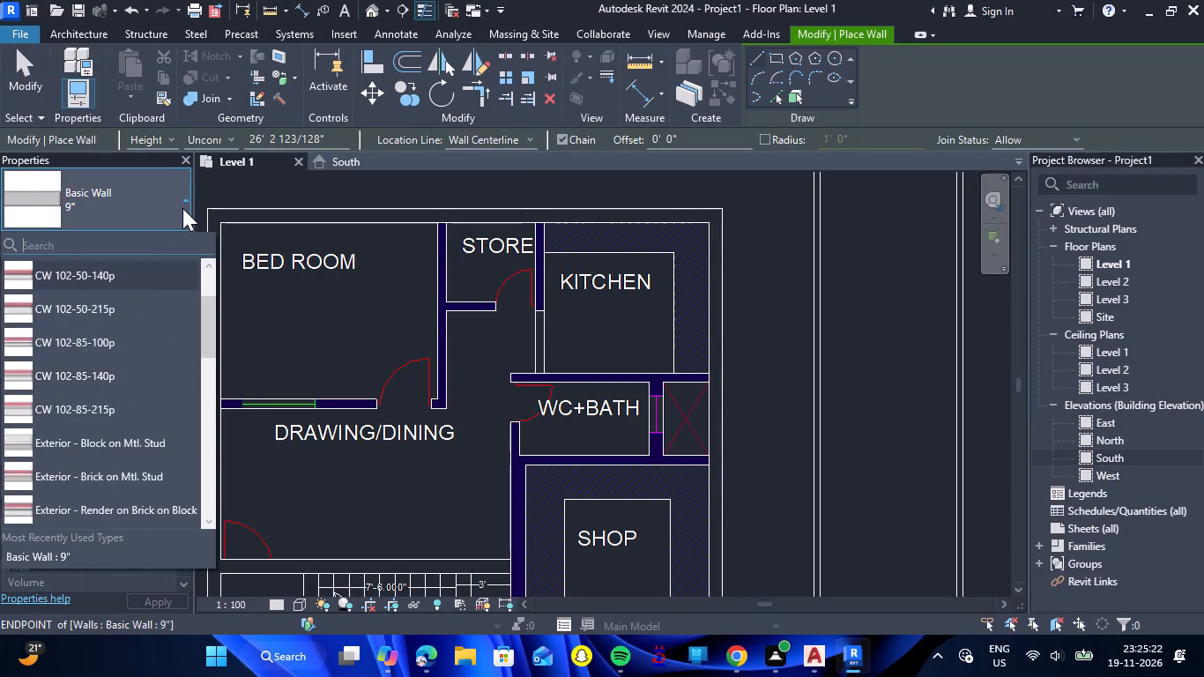
pyautogui.click(185, 205)
pyautogui.click(165, 245)
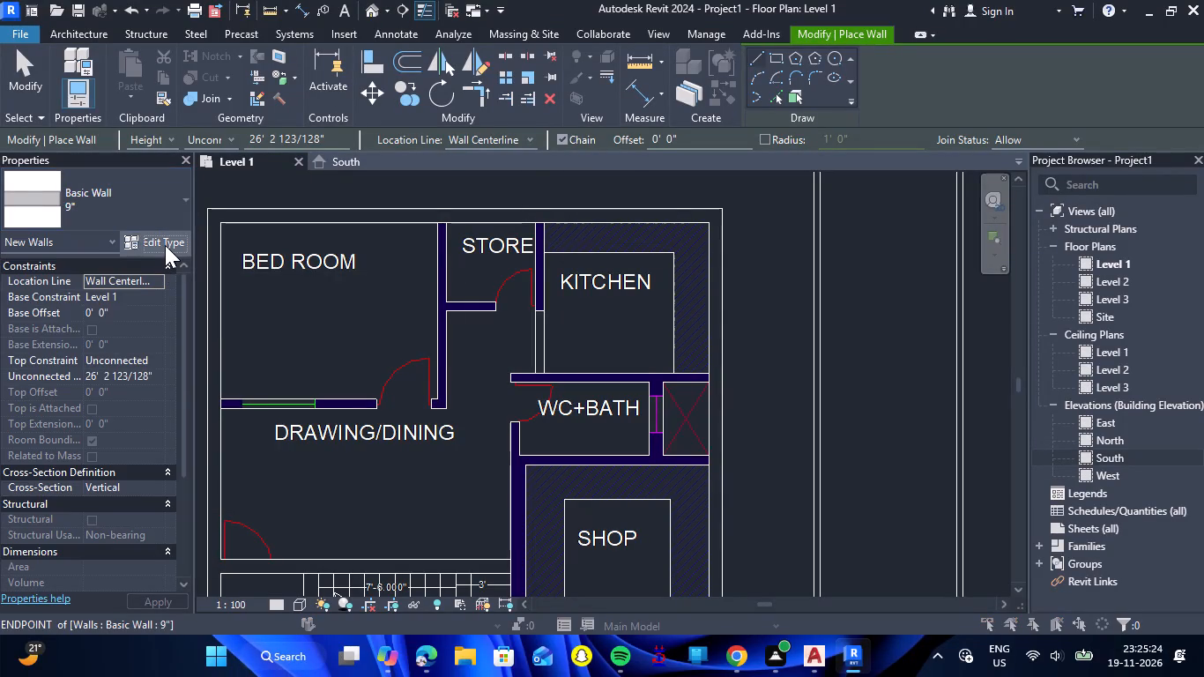
pyautogui.click(925, 127)
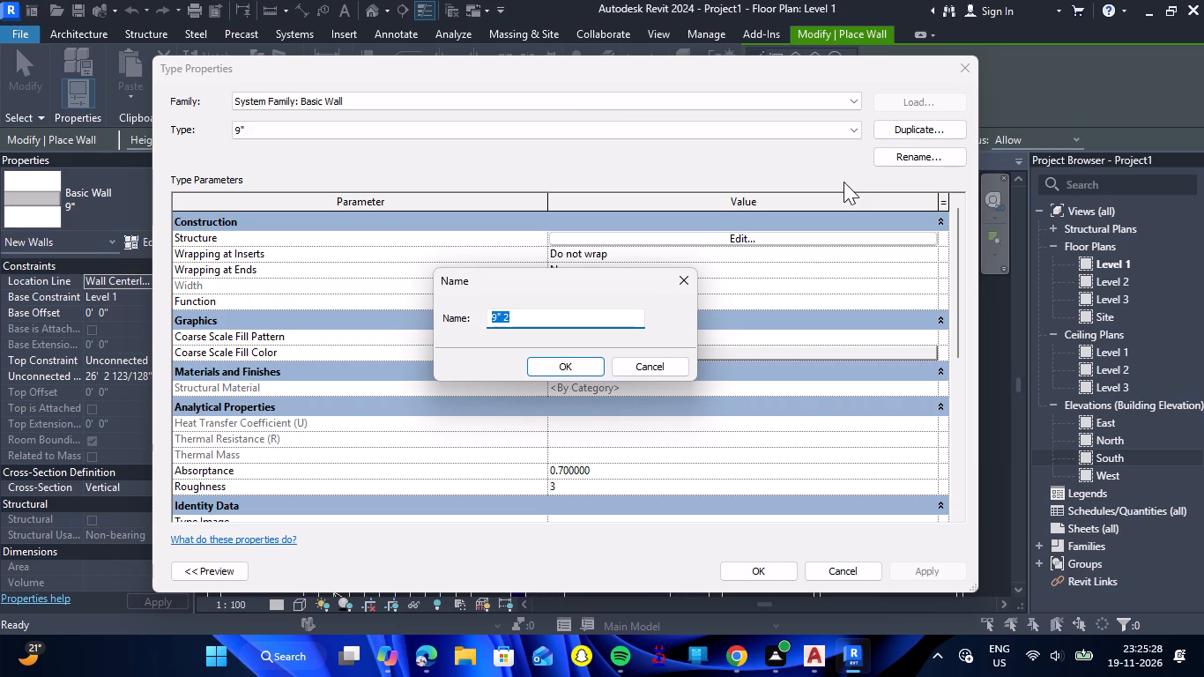
pyautogui.press('6')
pyautogui.hotkey('shift', '"')
pyautogui.press('Return')
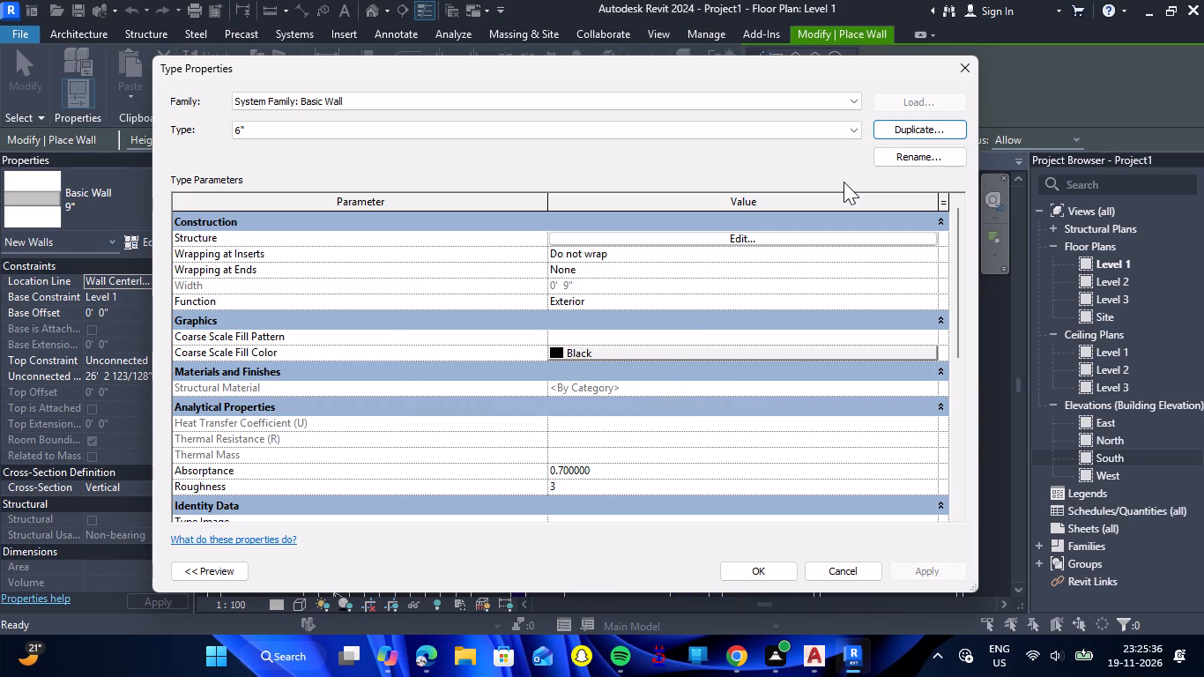
# Set the structure layer thickness of the 6" wall type to 6" and apply the type.
pyautogui.click(758, 239)
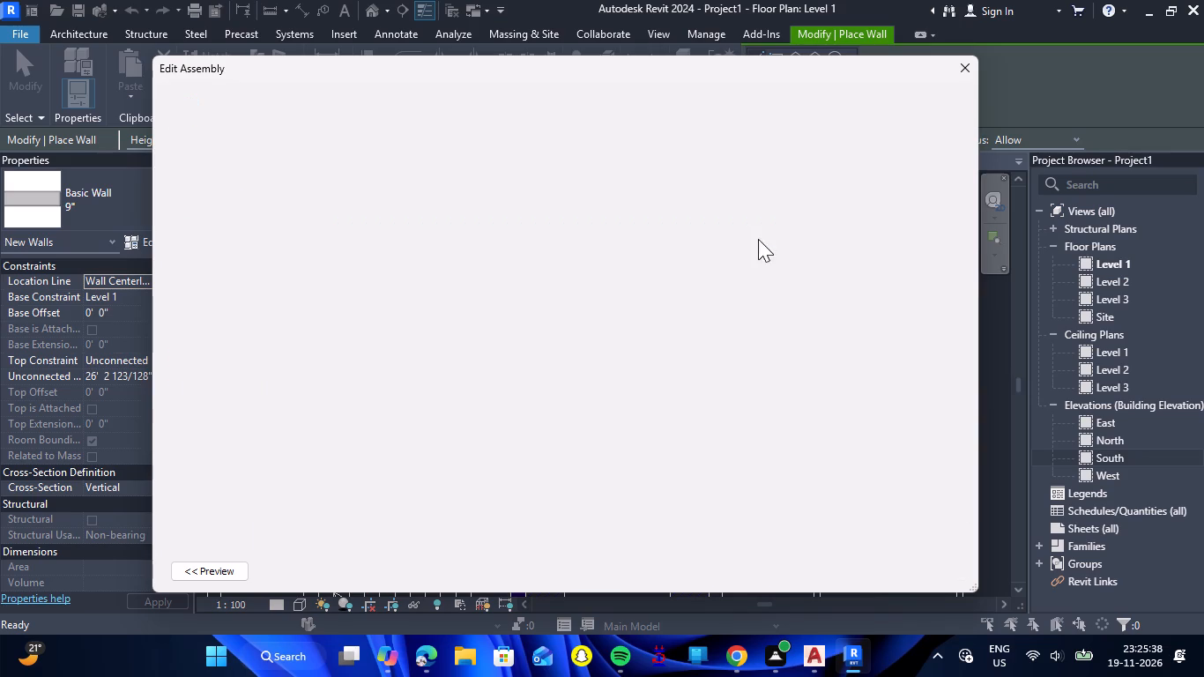
pyautogui.click(566, 231)
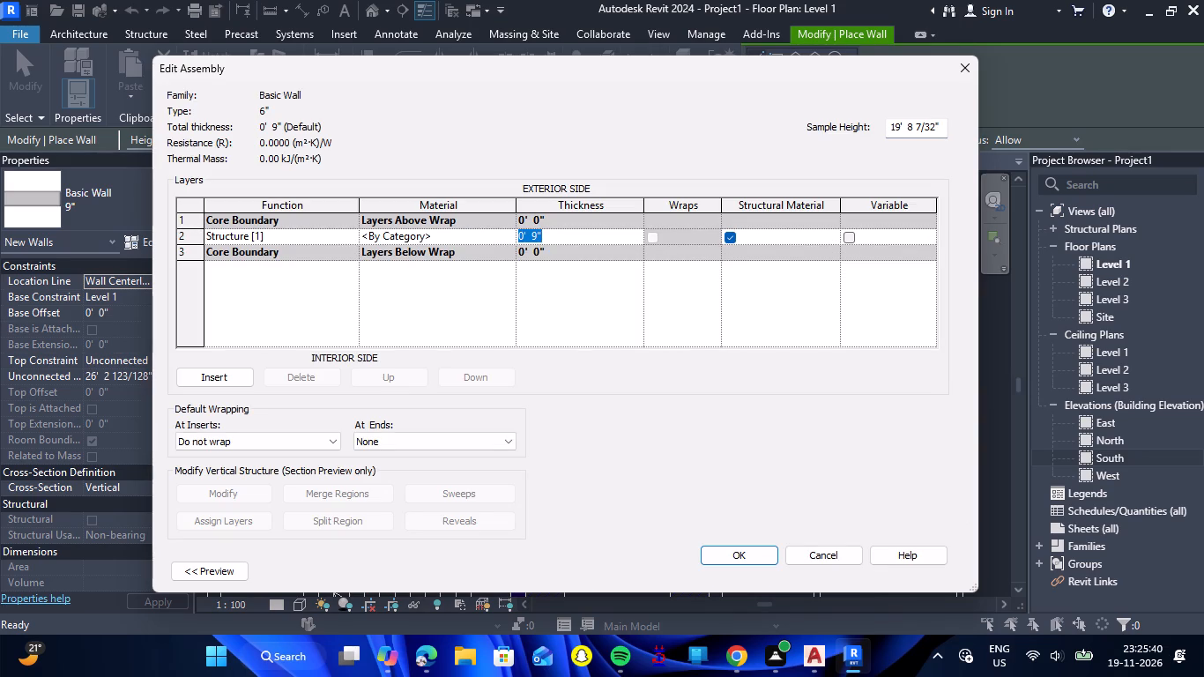
pyautogui.press('6')
pyautogui.hotkey('shift', '"')
pyautogui.press('Return')
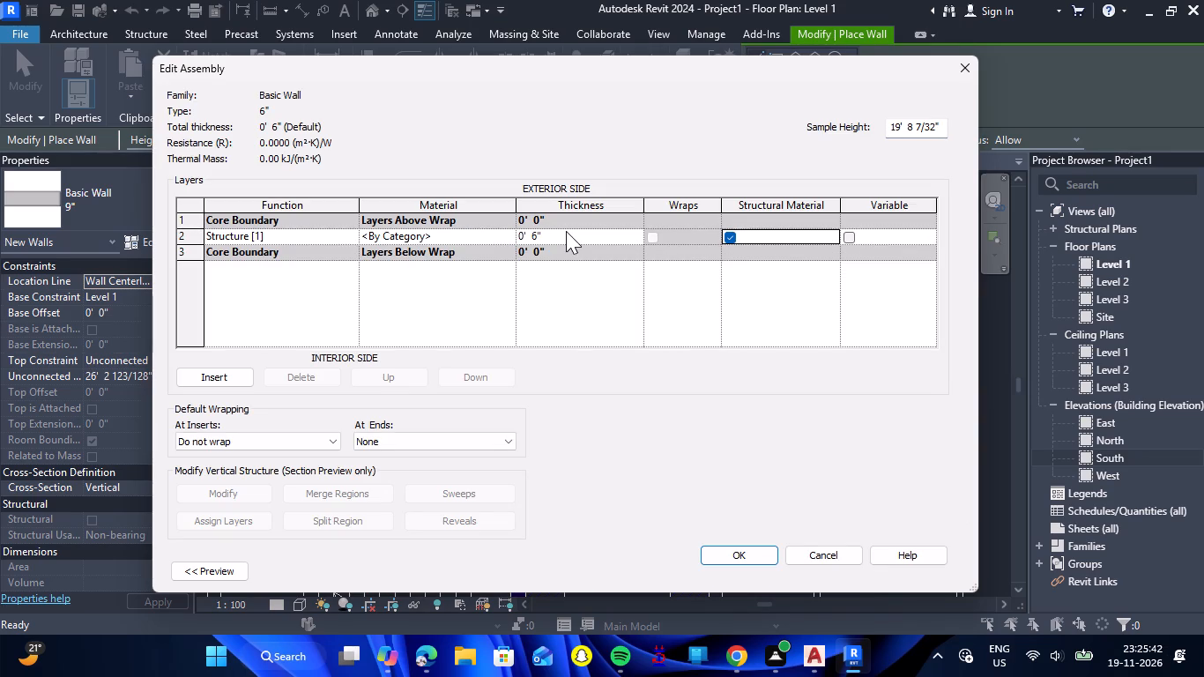
pyautogui.click(732, 548)
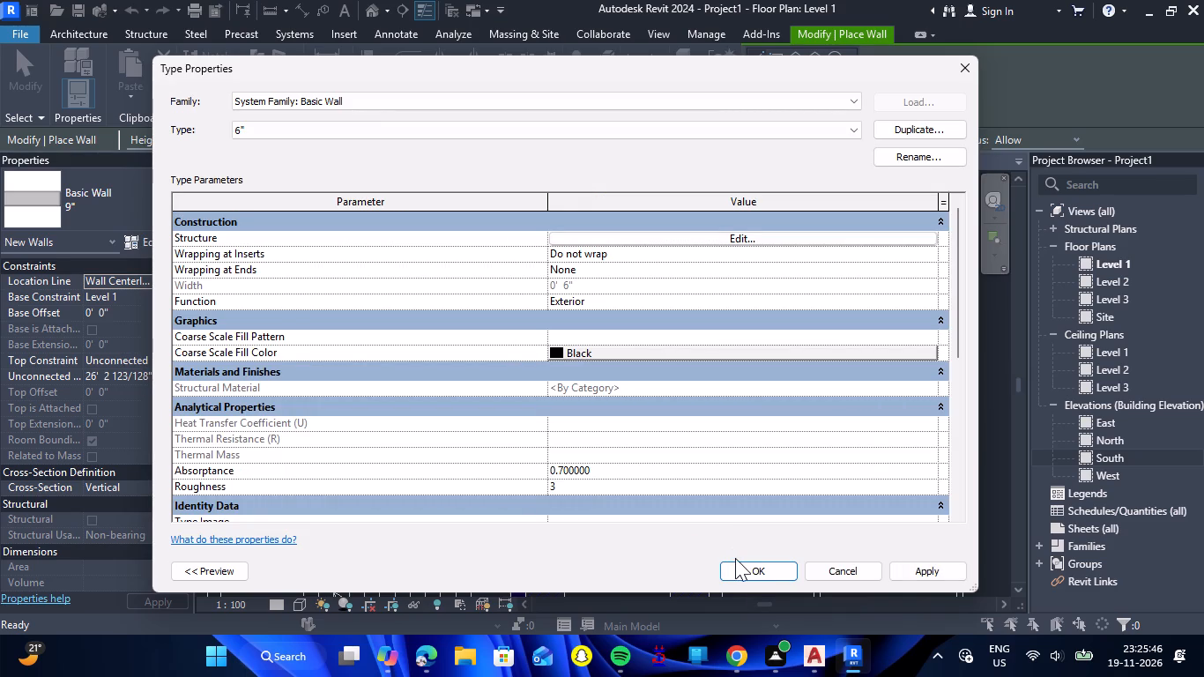
pyautogui.click(757, 577)
# Draw a 6" wall about 8'-10" long between the store and kitchen, from the north exterior wall to the WC+bath's north wall.
pyautogui.scroll(-2, 681, 433)
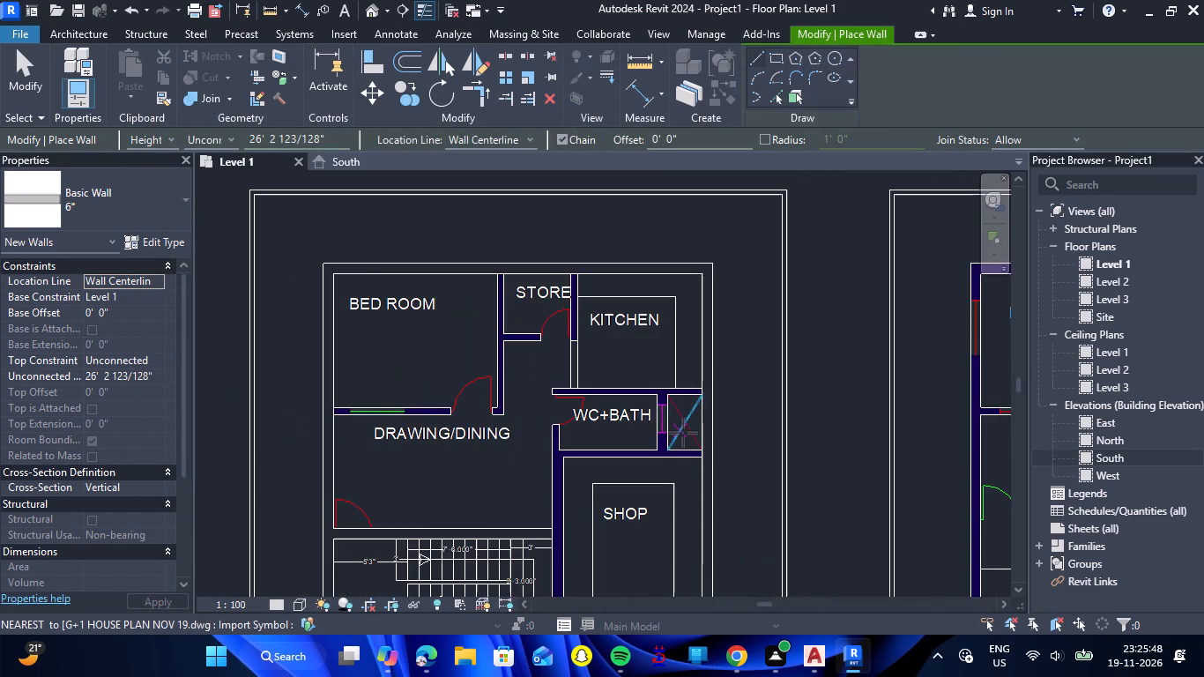
pyautogui.scroll(-2, 683, 433)
pyautogui.scroll(8, 600, 351)
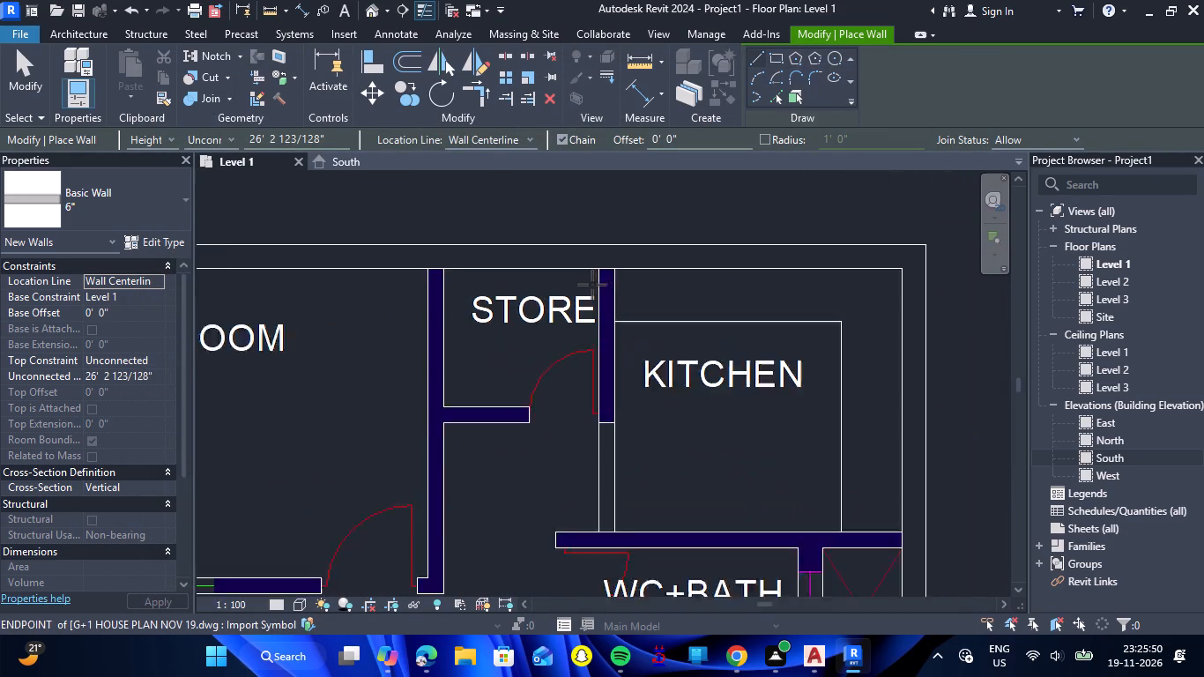
pyautogui.scroll(3, 592, 285)
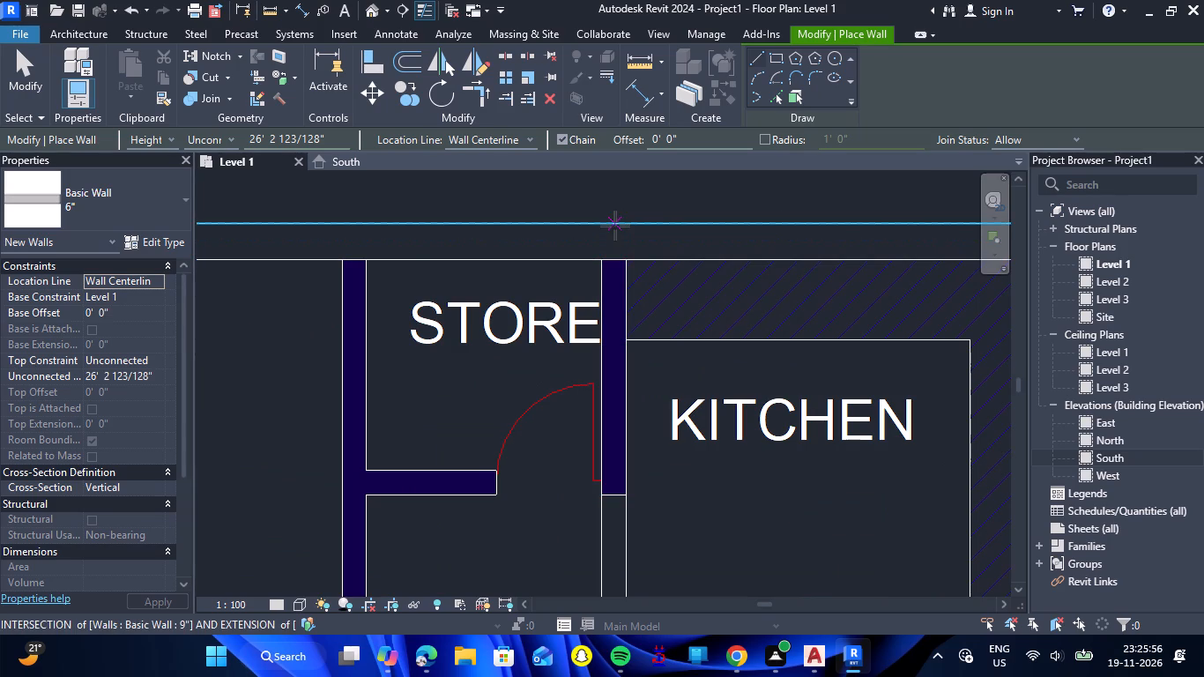
pyautogui.click(615, 226)
pyautogui.press('Escape')
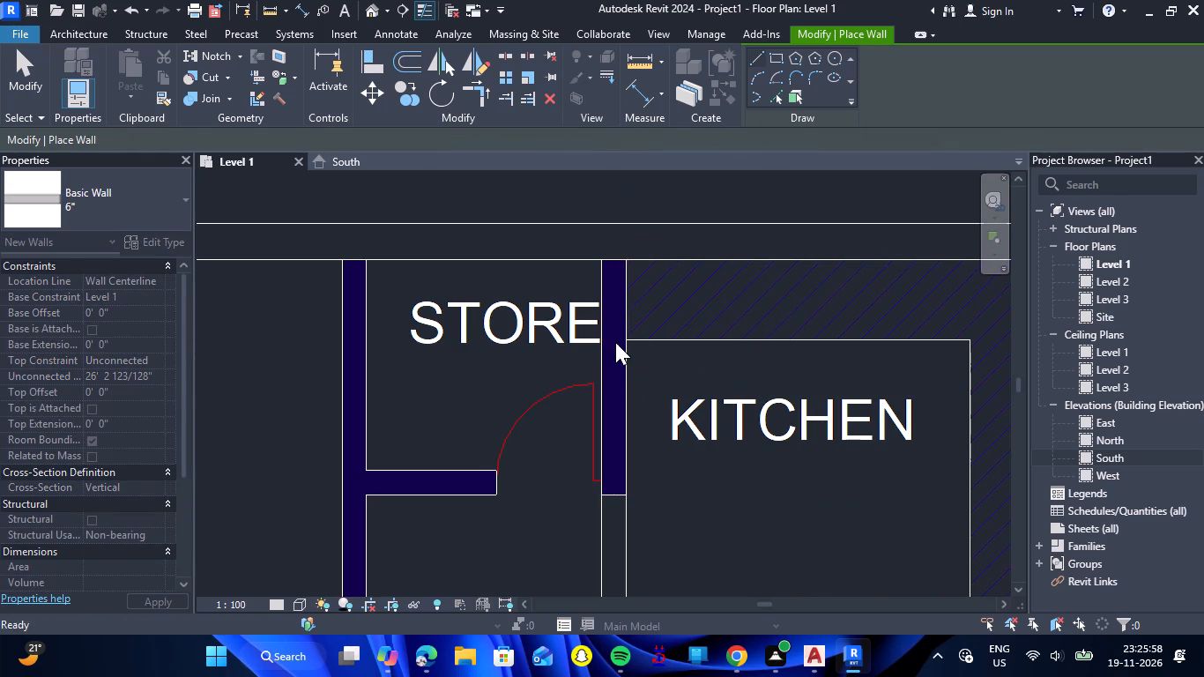
pyautogui.scroll(3, 615, 256)
pyautogui.click(613, 264)
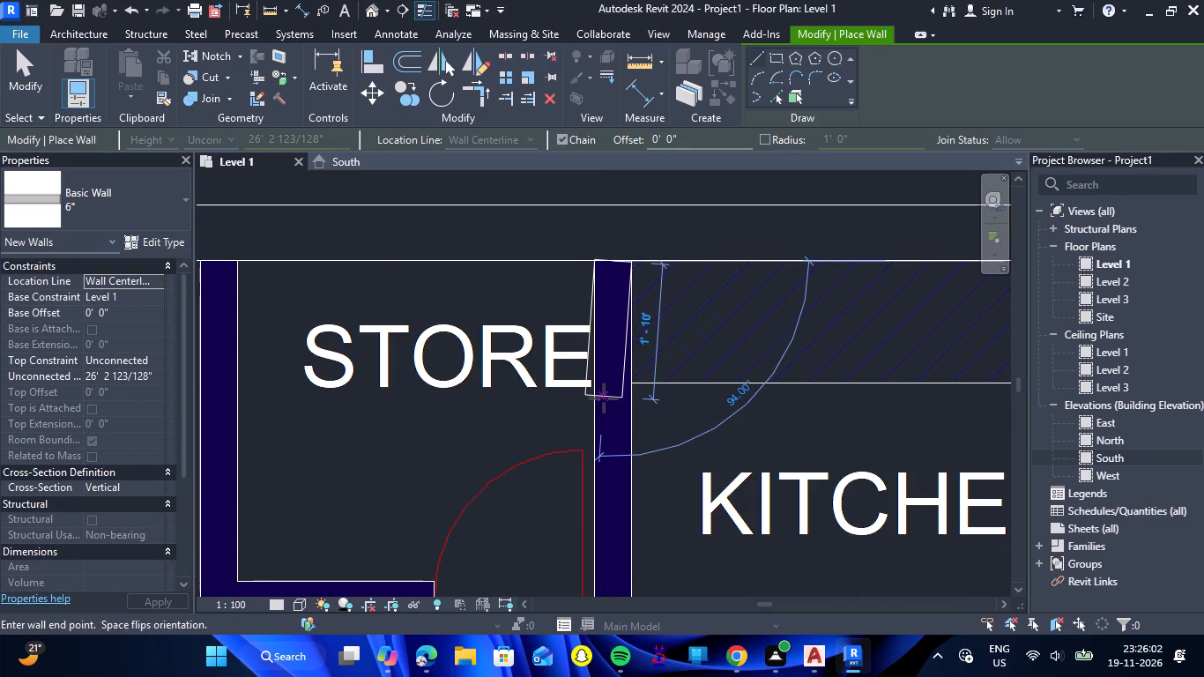
pyautogui.scroll(-6, 613, 399)
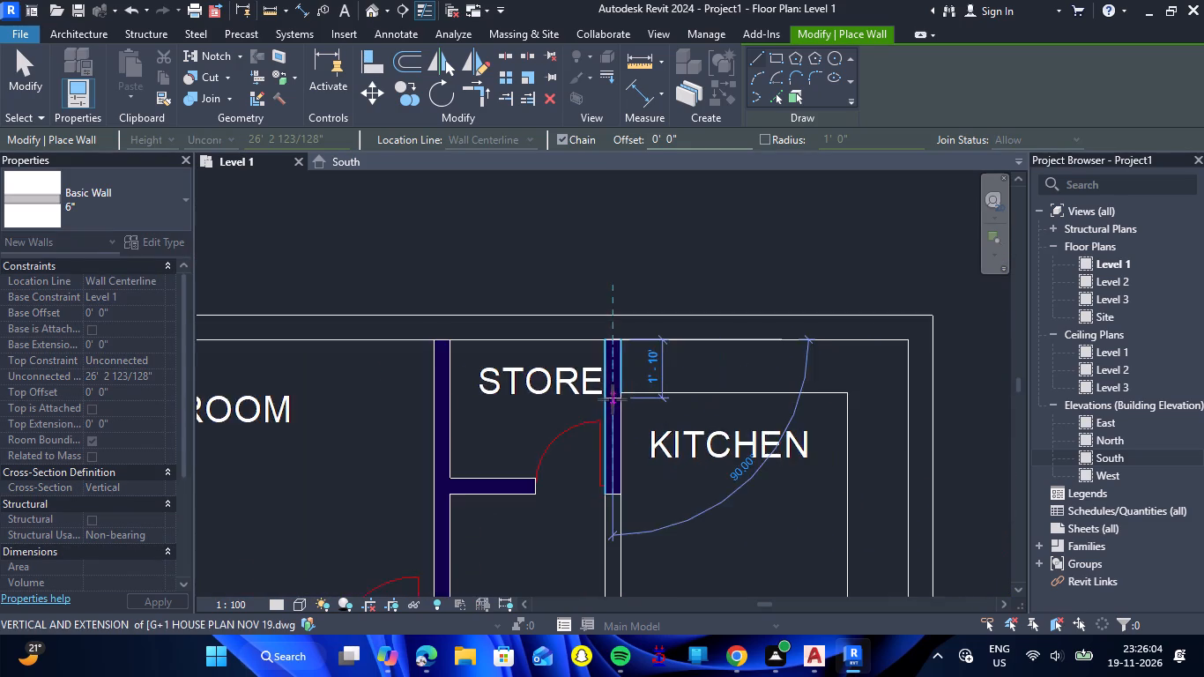
pyautogui.scroll(-5, 613, 399)
pyautogui.scroll(-1, 613, 480)
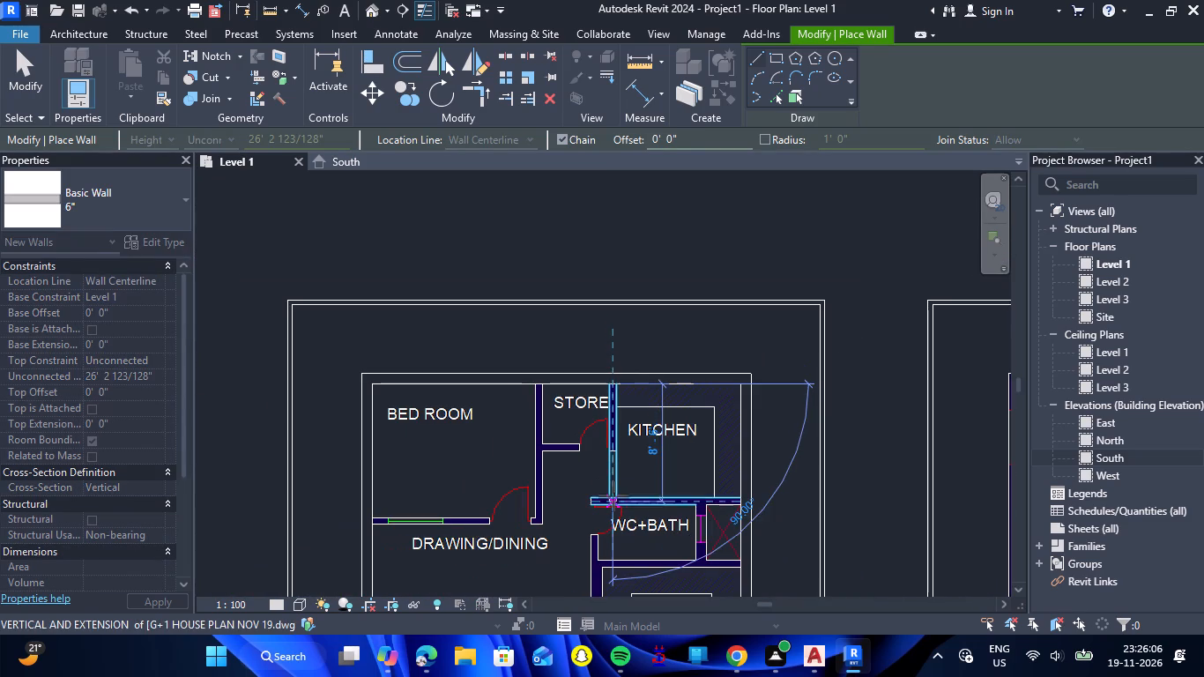
pyautogui.scroll(9, 613, 498)
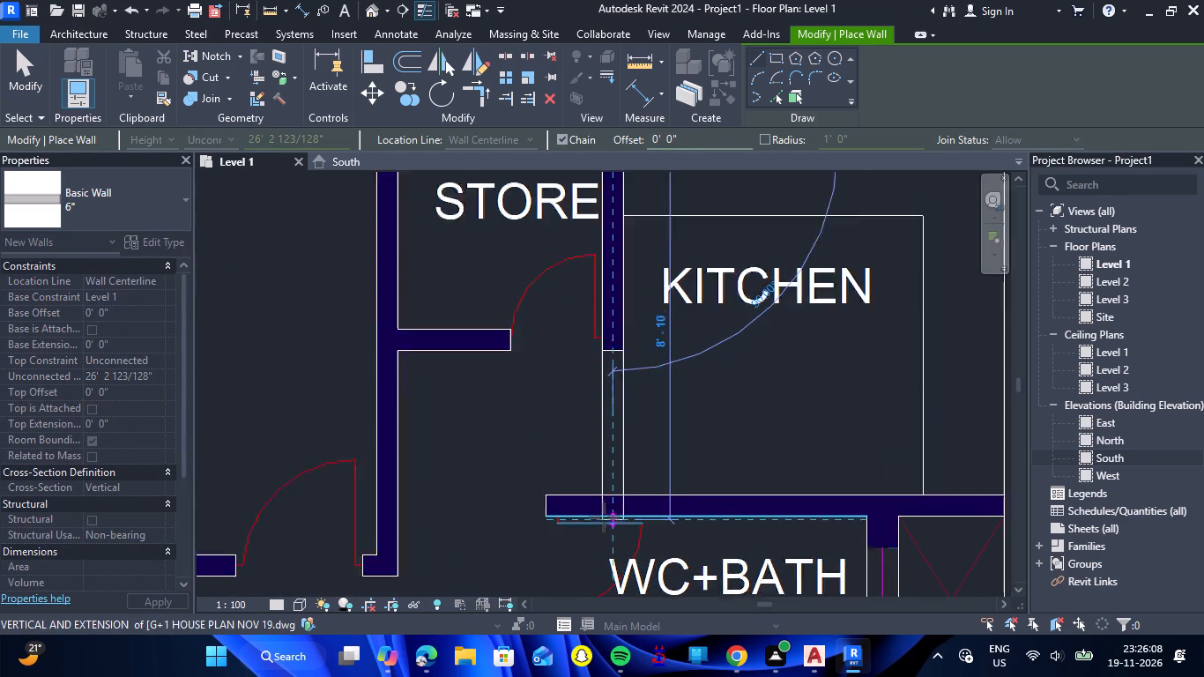
pyautogui.scroll(8, 604, 517)
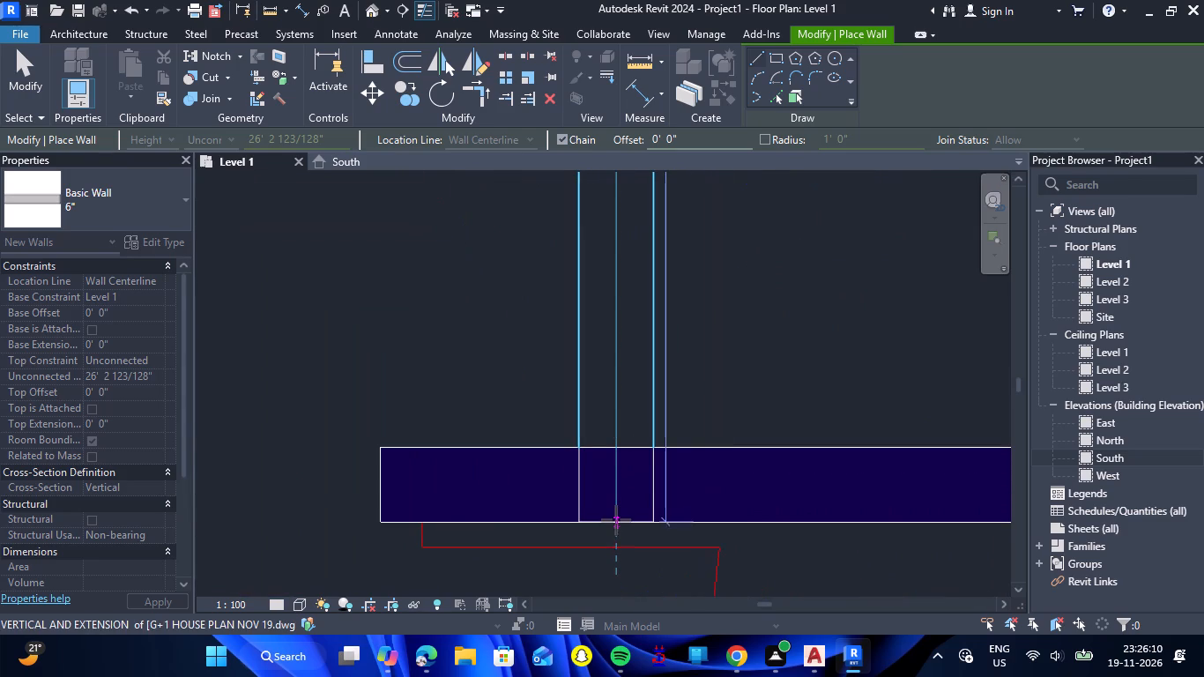
pyautogui.click(614, 524)
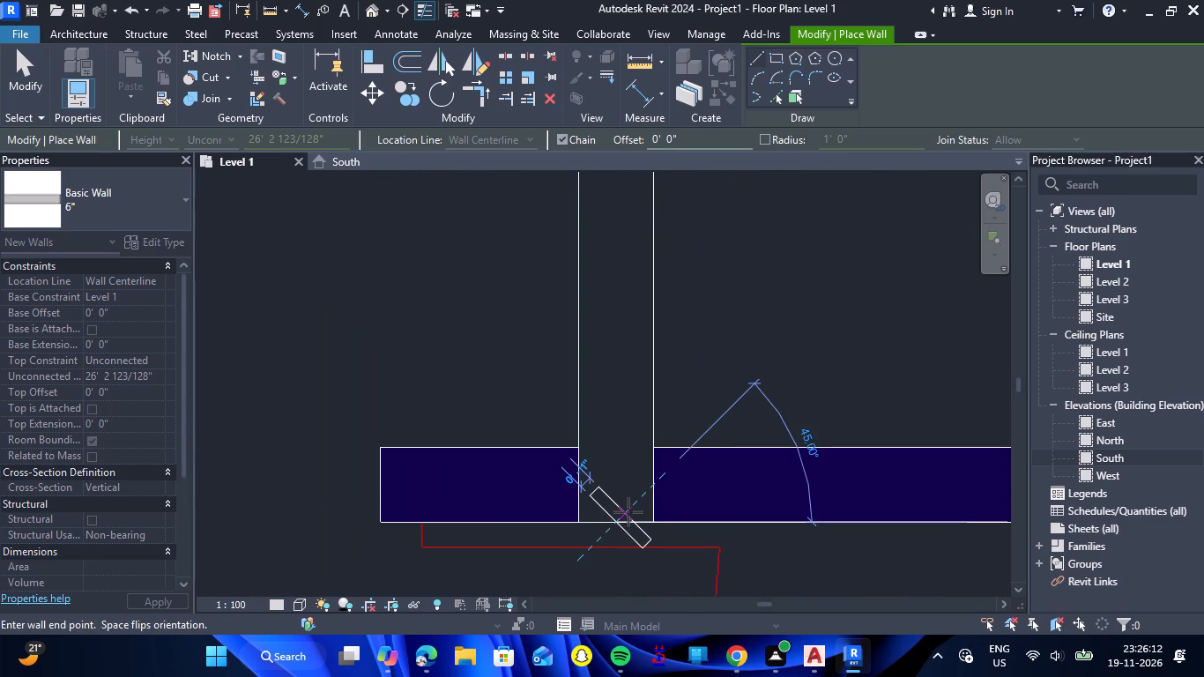
pyautogui.press('Escape')
# Draw a 6" wall about 10'-10" long between the kitchen and WC+bath, from the partition's free west end to the east exterior wall.
pyautogui.scroll(-9, 473, 496)
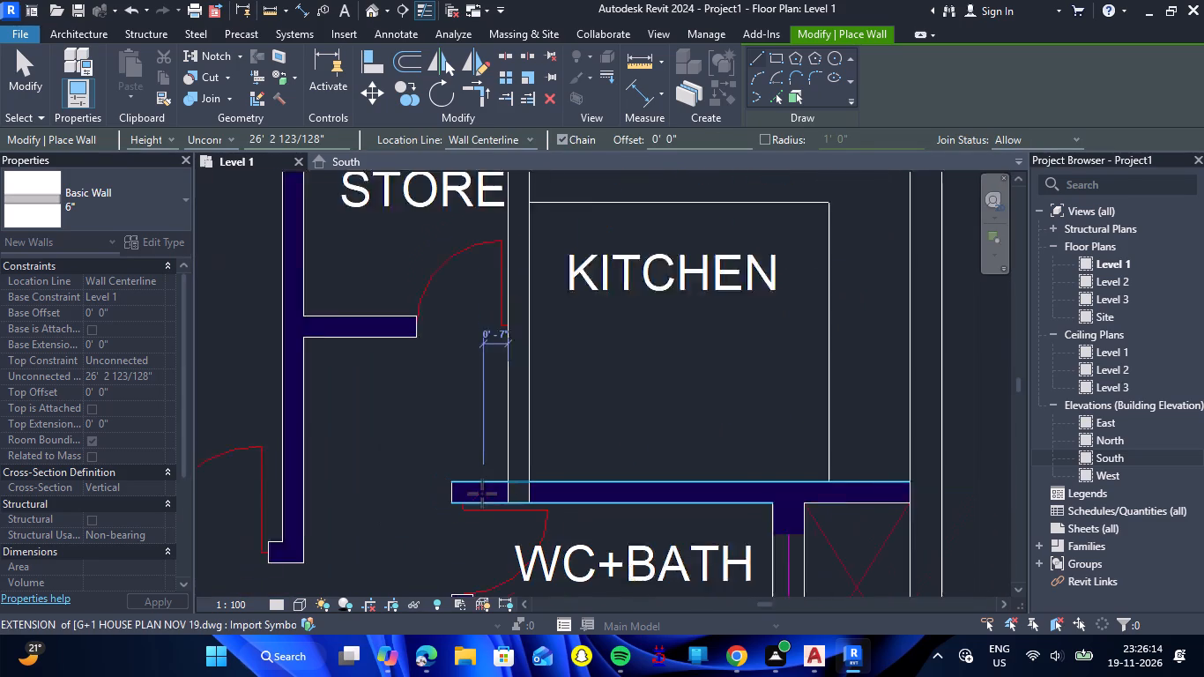
pyautogui.scroll(-5, 482, 494)
pyautogui.scroll(7, 467, 495)
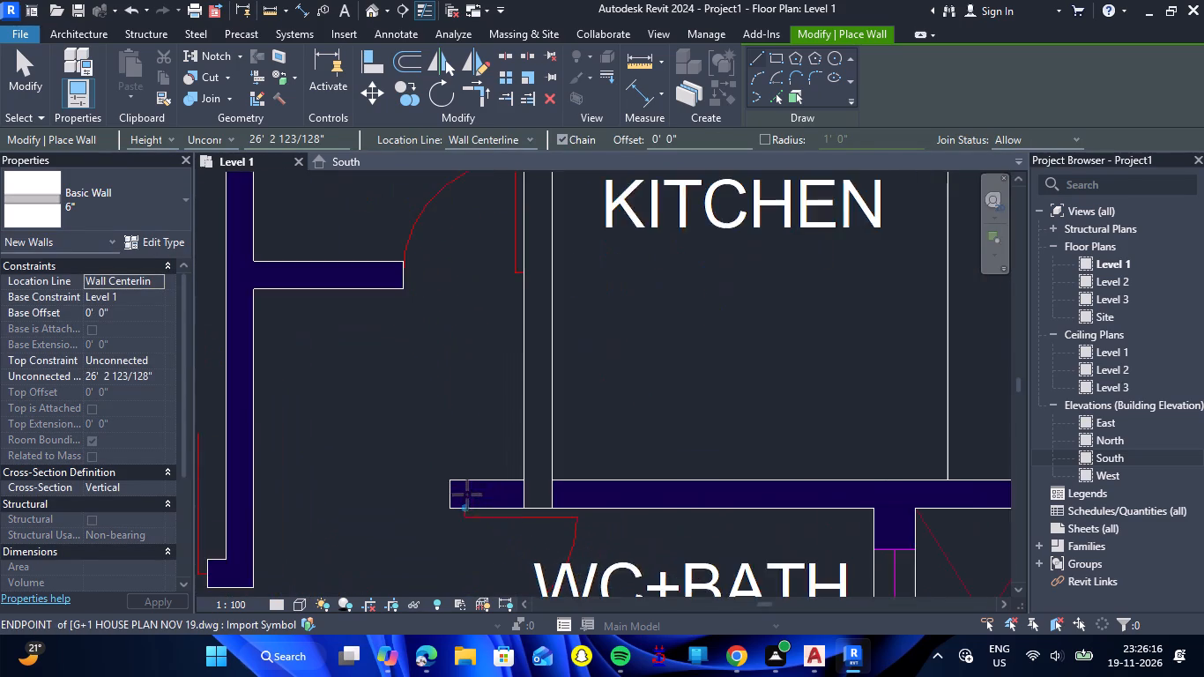
pyautogui.scroll(5, 467, 495)
pyautogui.click(430, 492)
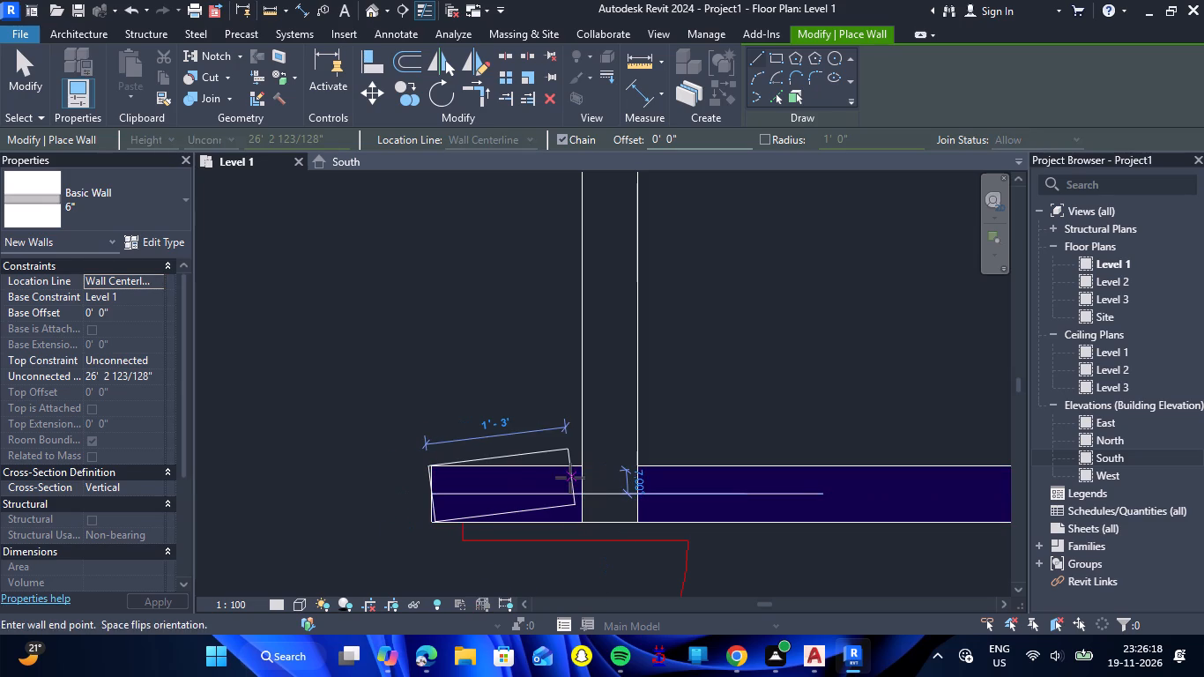
pyautogui.scroll(-10, 570, 487)
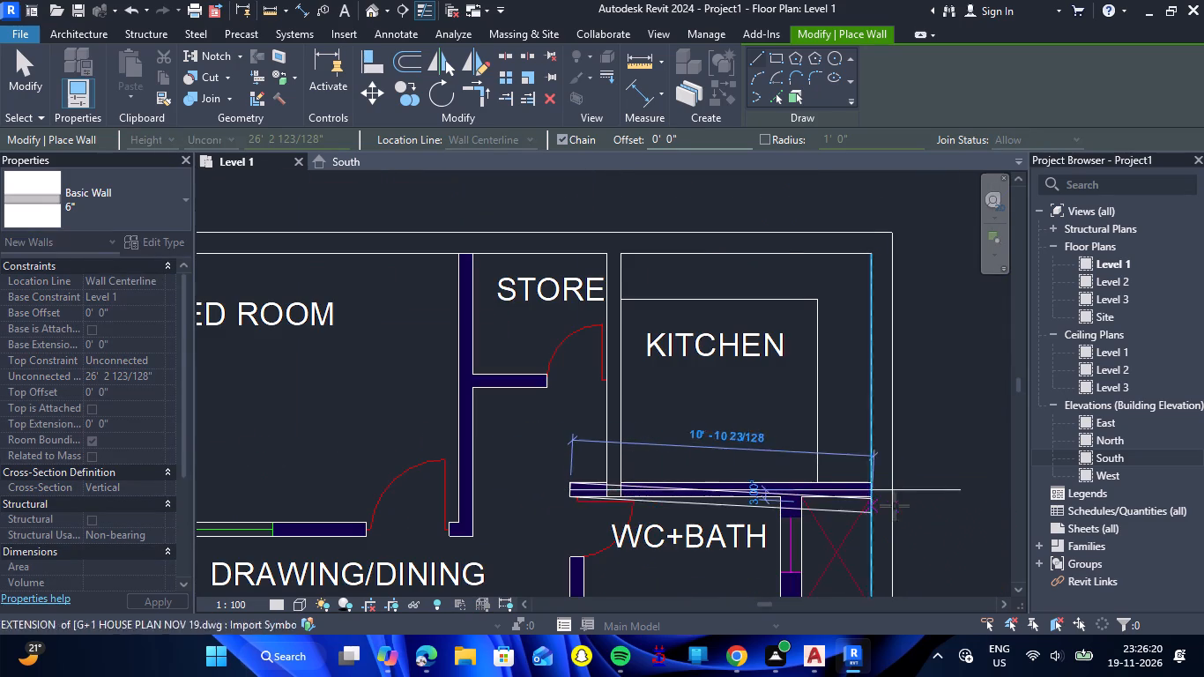
pyautogui.scroll(11, 879, 490)
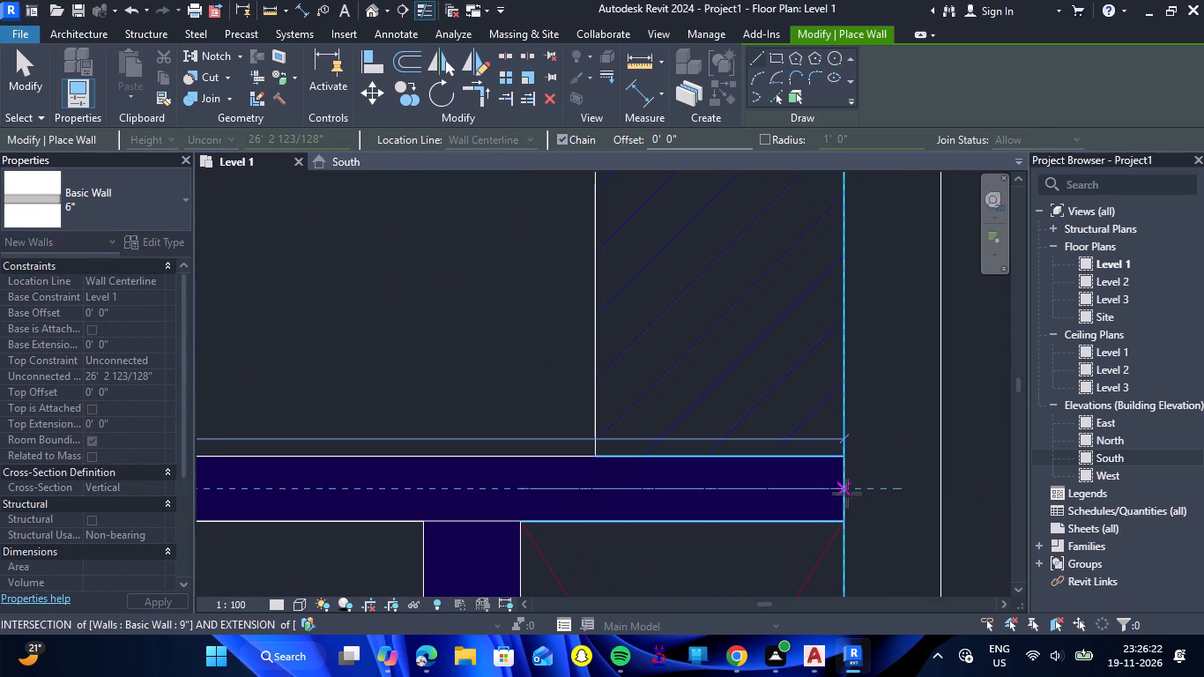
pyautogui.click(847, 489)
pyautogui.press('Escape')
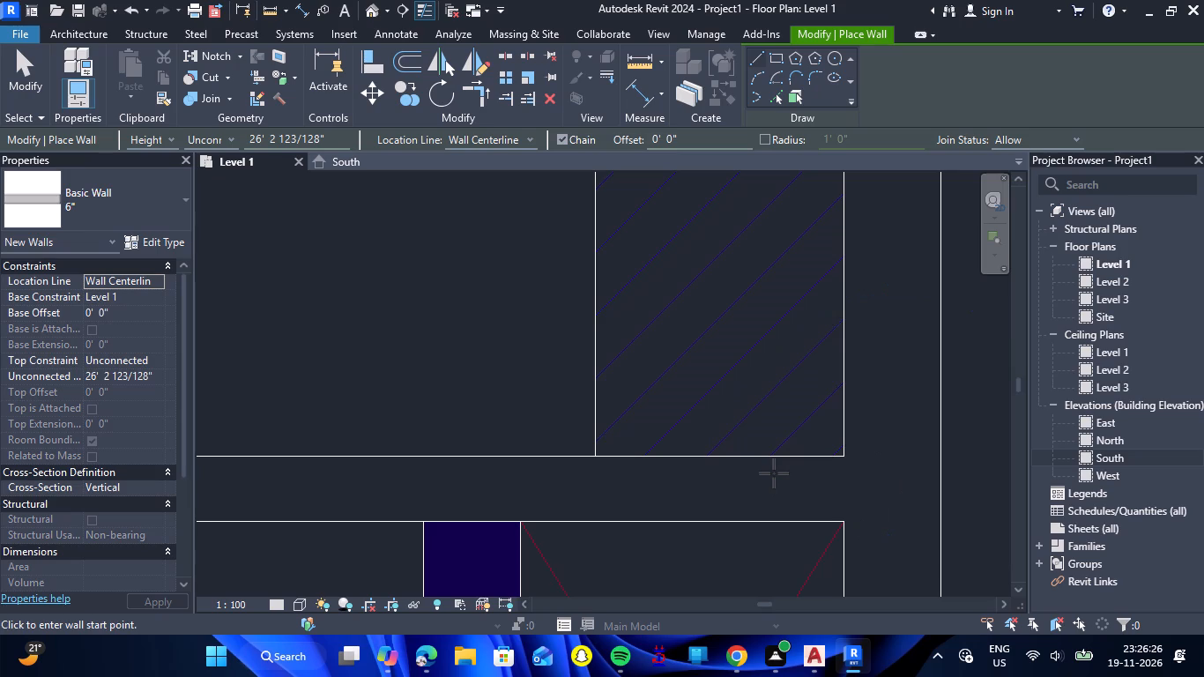
# Draw a 6" wall about 10'-10" long between the WC+bath and shop, from the east exterior wall to the partition's west end.
pyautogui.scroll(-6, 729, 458)
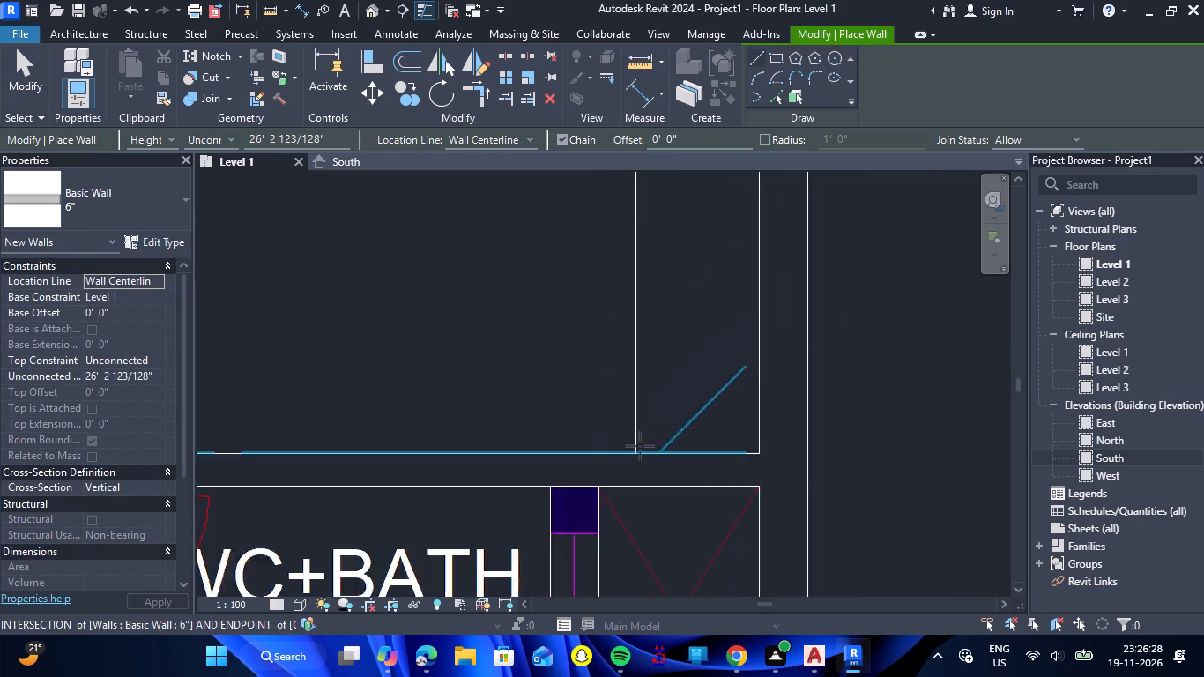
pyautogui.scroll(-8, 640, 446)
pyautogui.scroll(5, 647, 526)
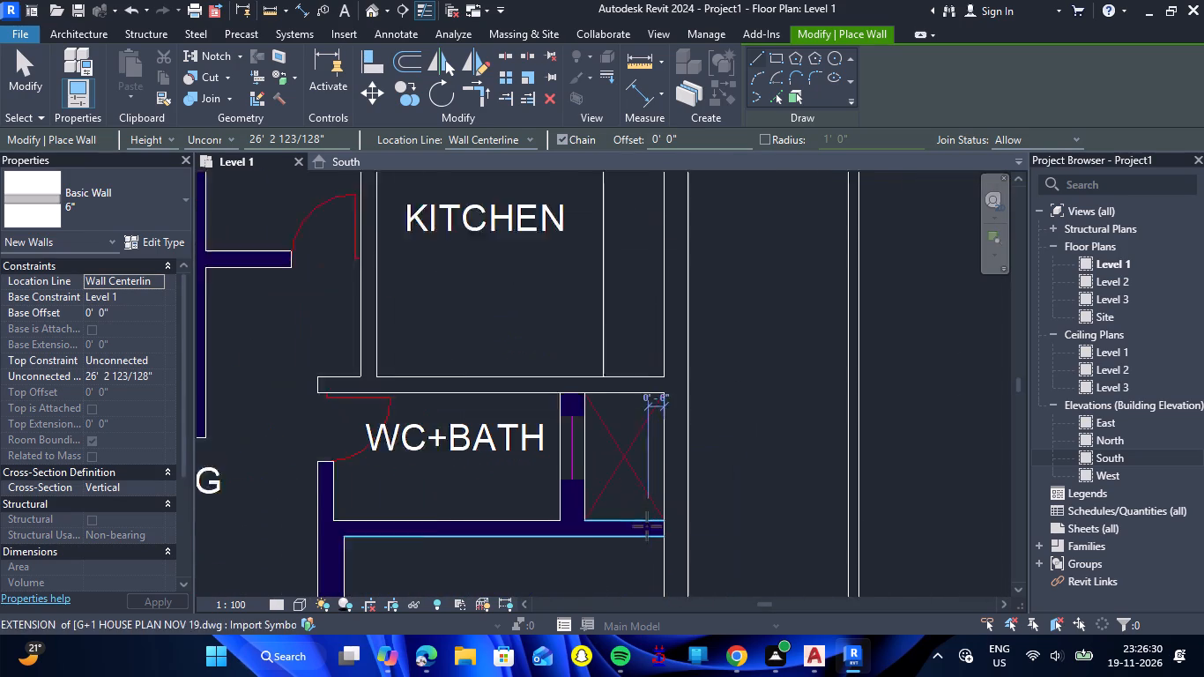
pyautogui.scroll(5, 662, 549)
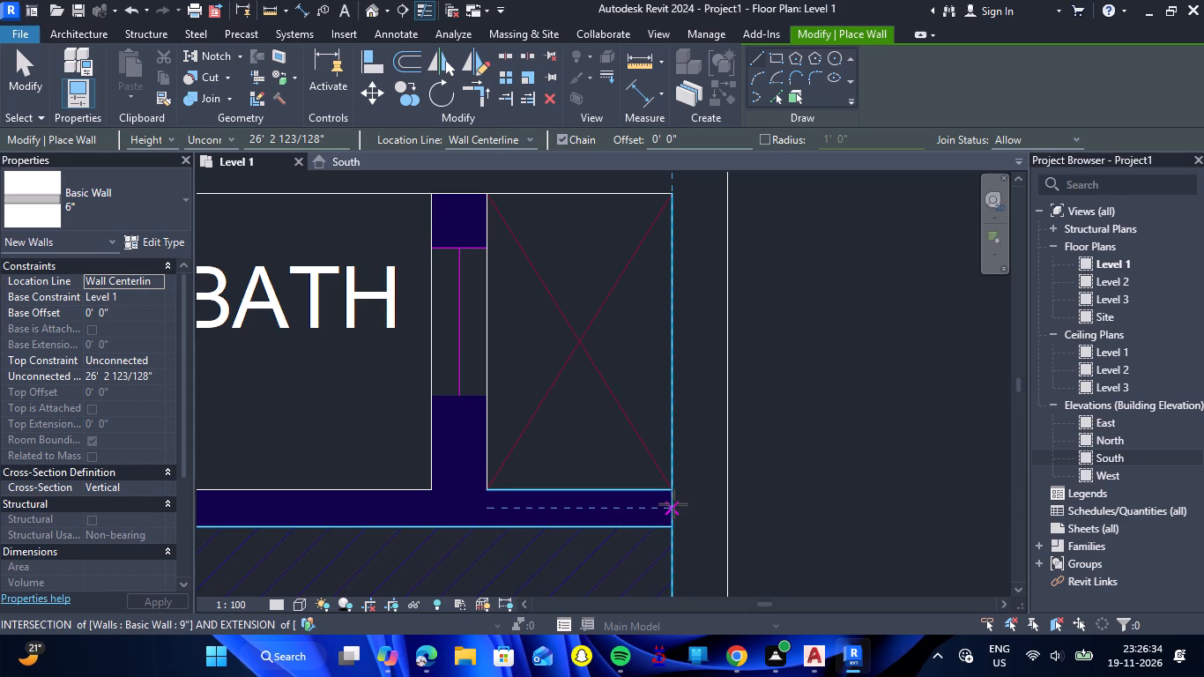
pyautogui.click(671, 504)
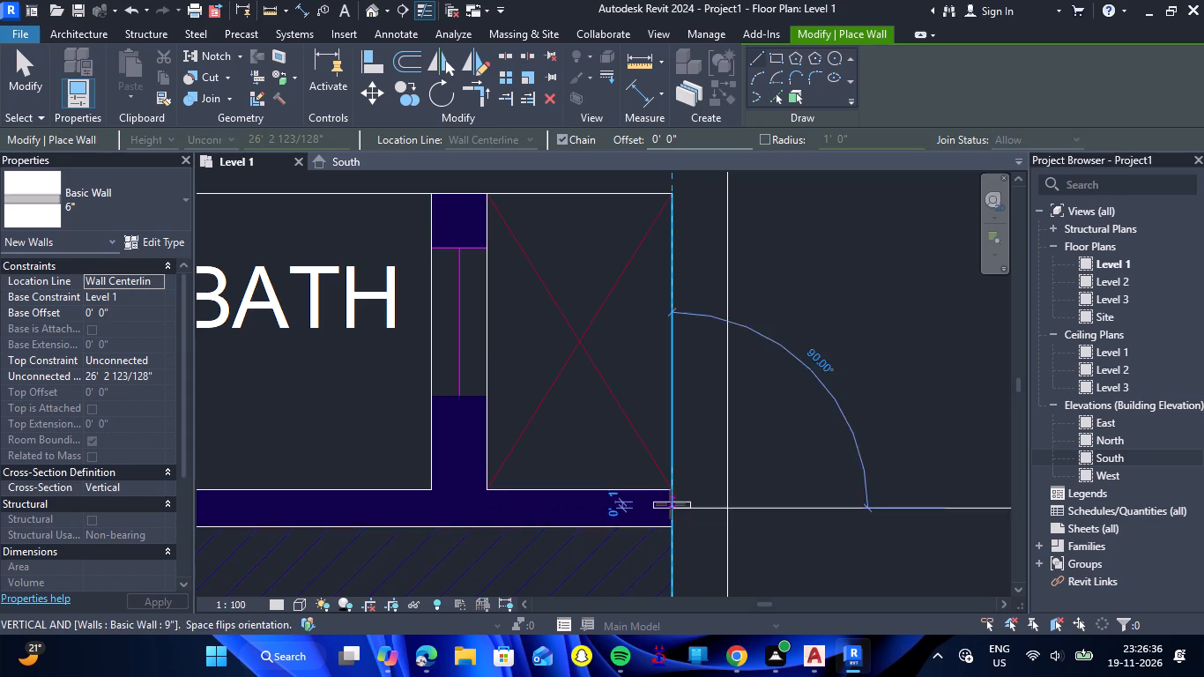
pyautogui.scroll(-8, 487, 510)
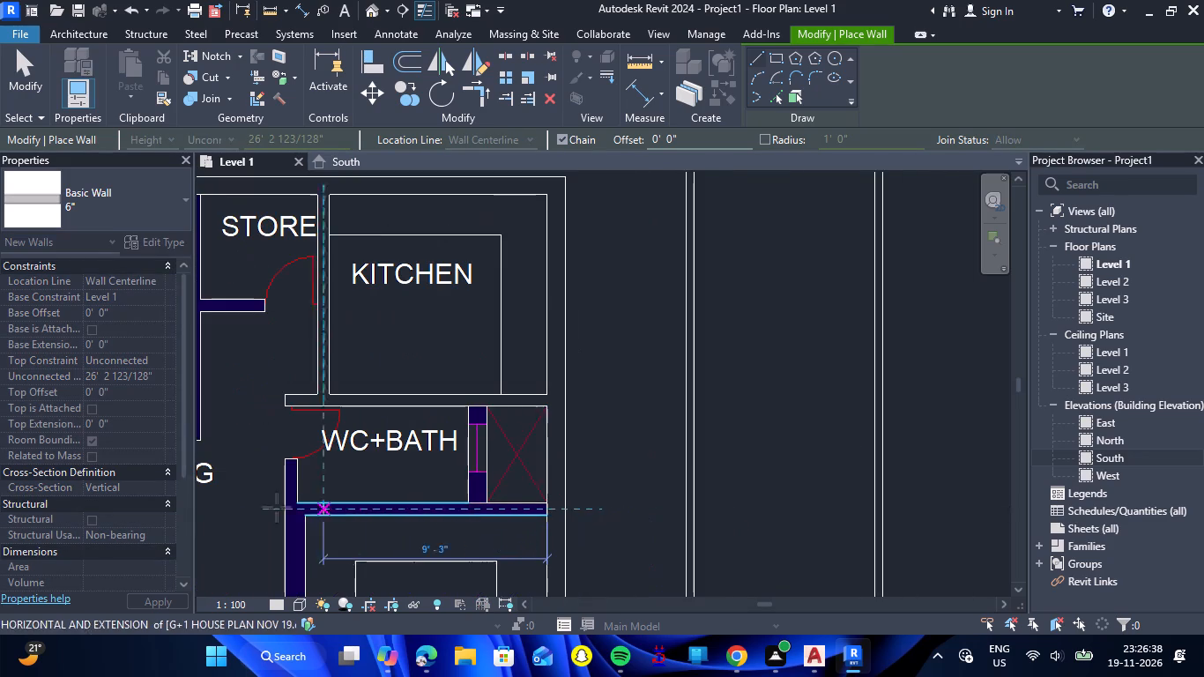
pyautogui.scroll(9, 260, 510)
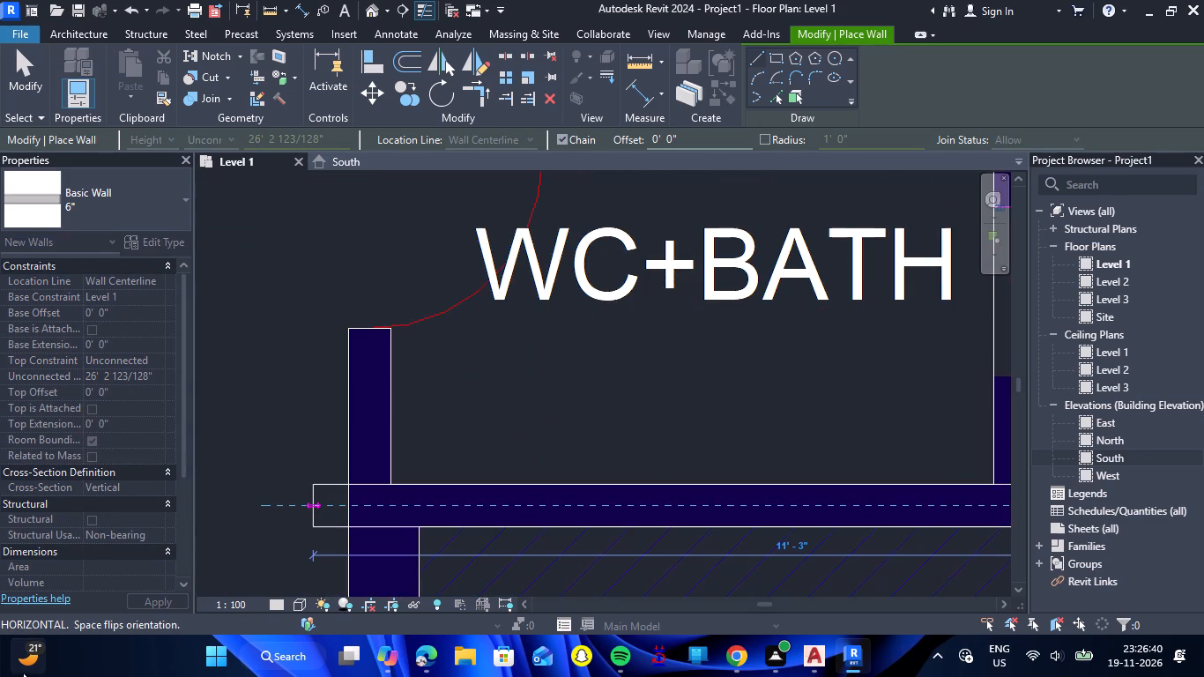
pyautogui.click(348, 508)
pyautogui.press('Escape')
# Draw a 6" wall about 10'-2" long between the bedroom and store, from the north exterior wall south to the drawing/dining area.
pyautogui.scroll(-4, 368, 495)
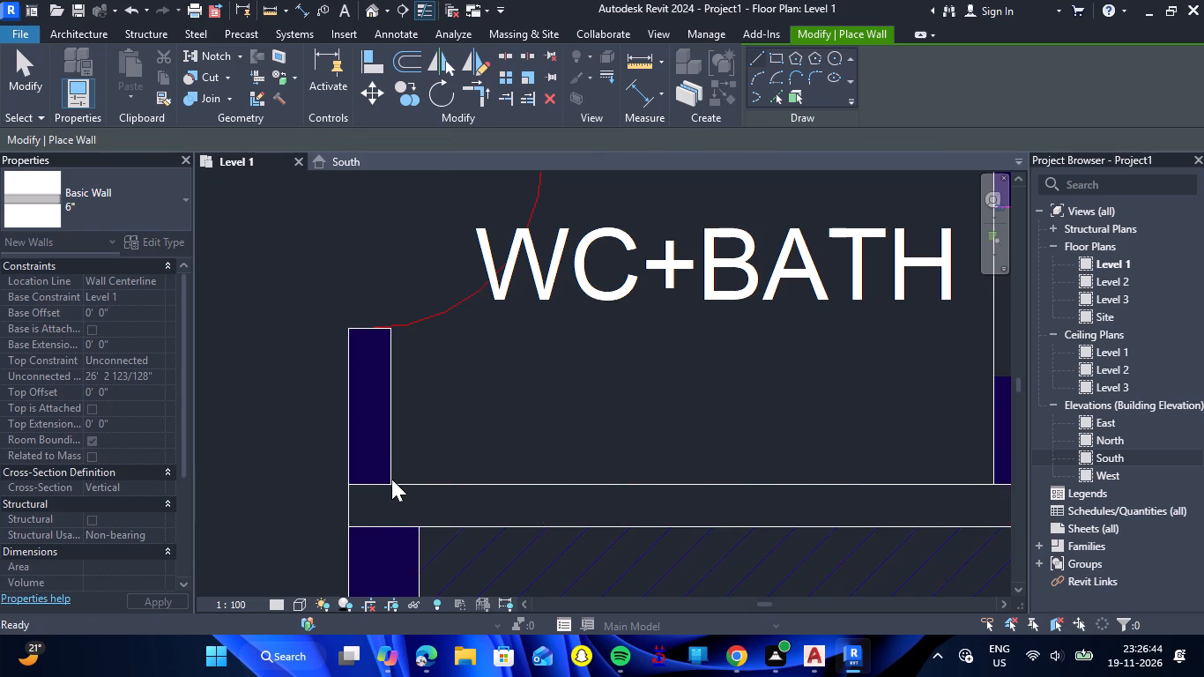
pyautogui.scroll(-12, 391, 479)
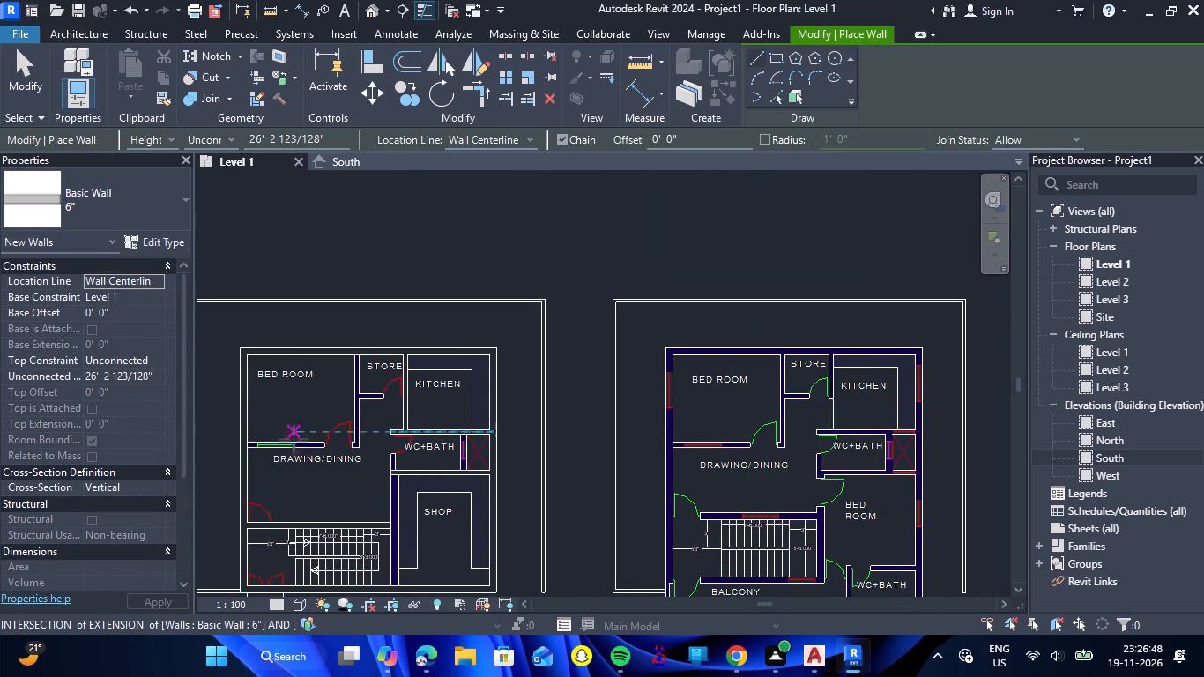
pyautogui.scroll(9, 357, 369)
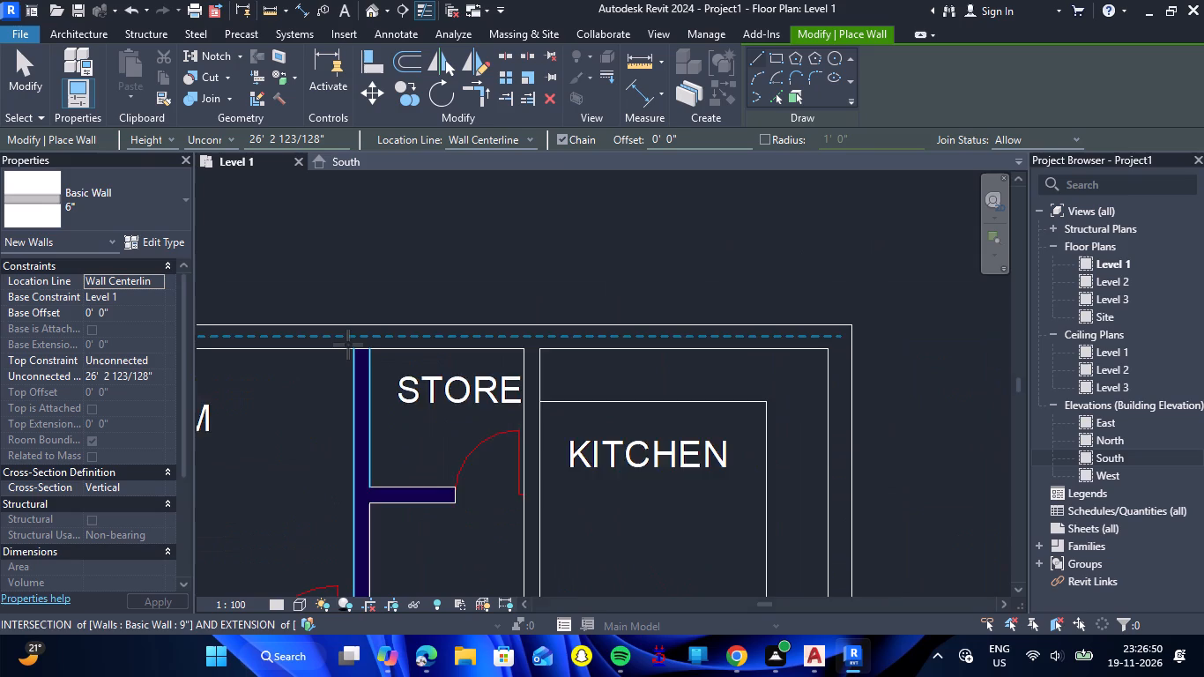
pyautogui.scroll(7, 348, 345)
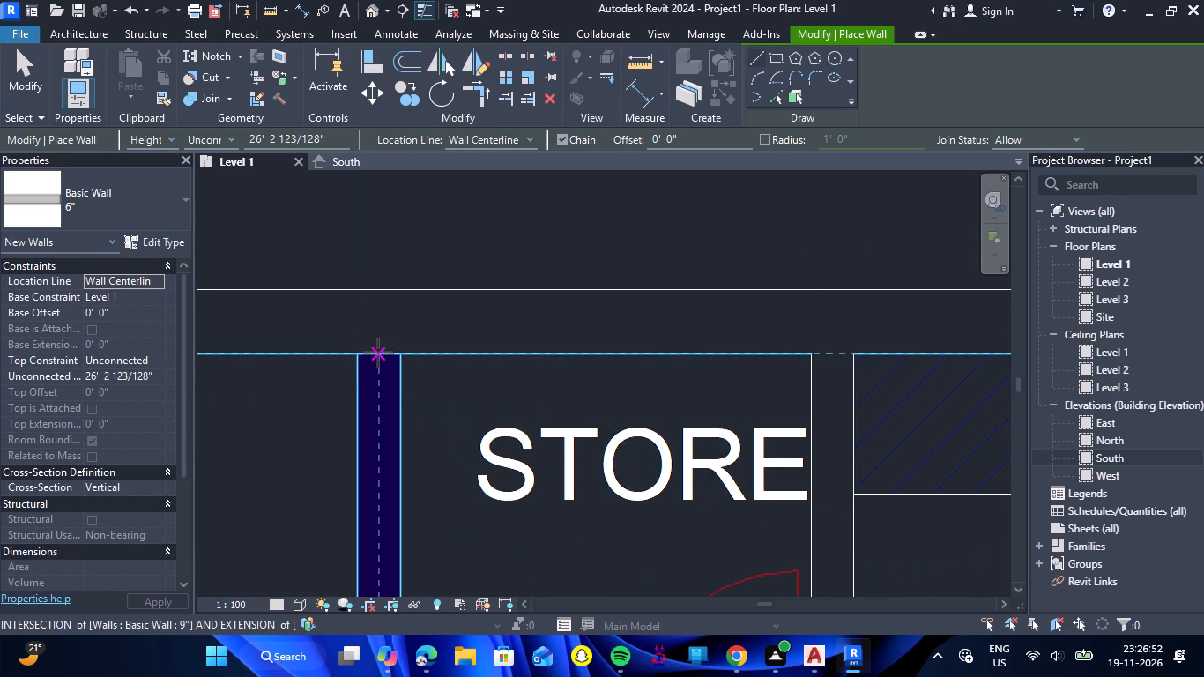
pyautogui.click(378, 353)
pyautogui.scroll(-7, 380, 425)
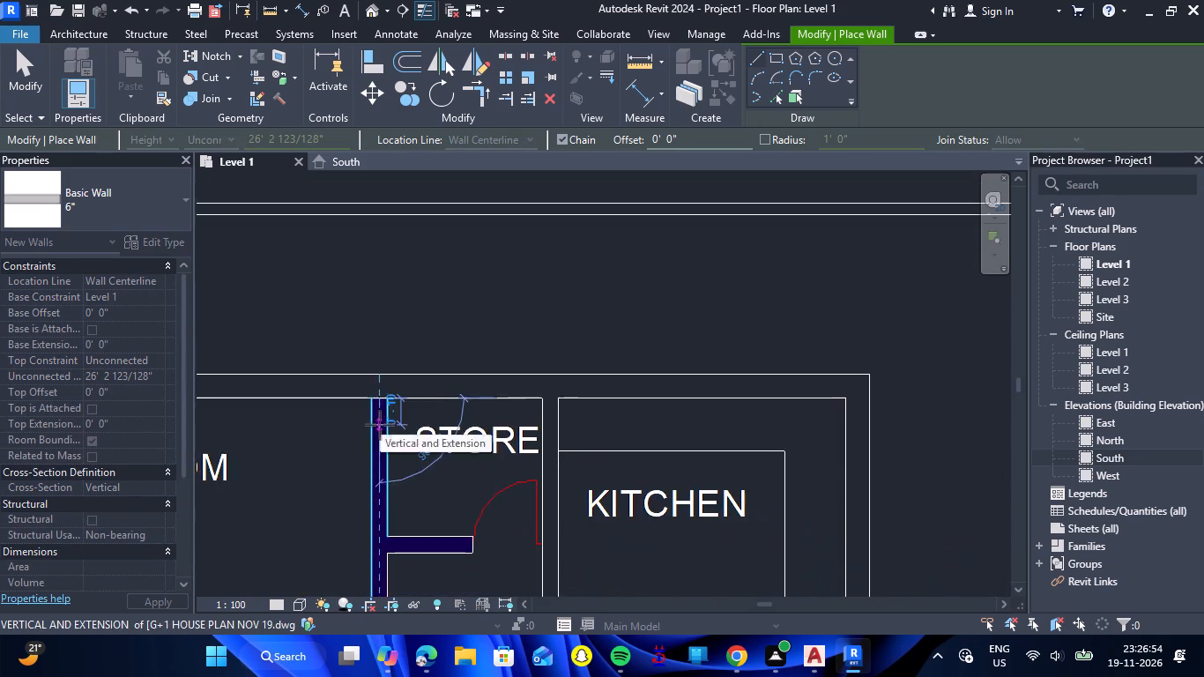
pyautogui.scroll(-8, 380, 425)
pyautogui.scroll(10, 384, 524)
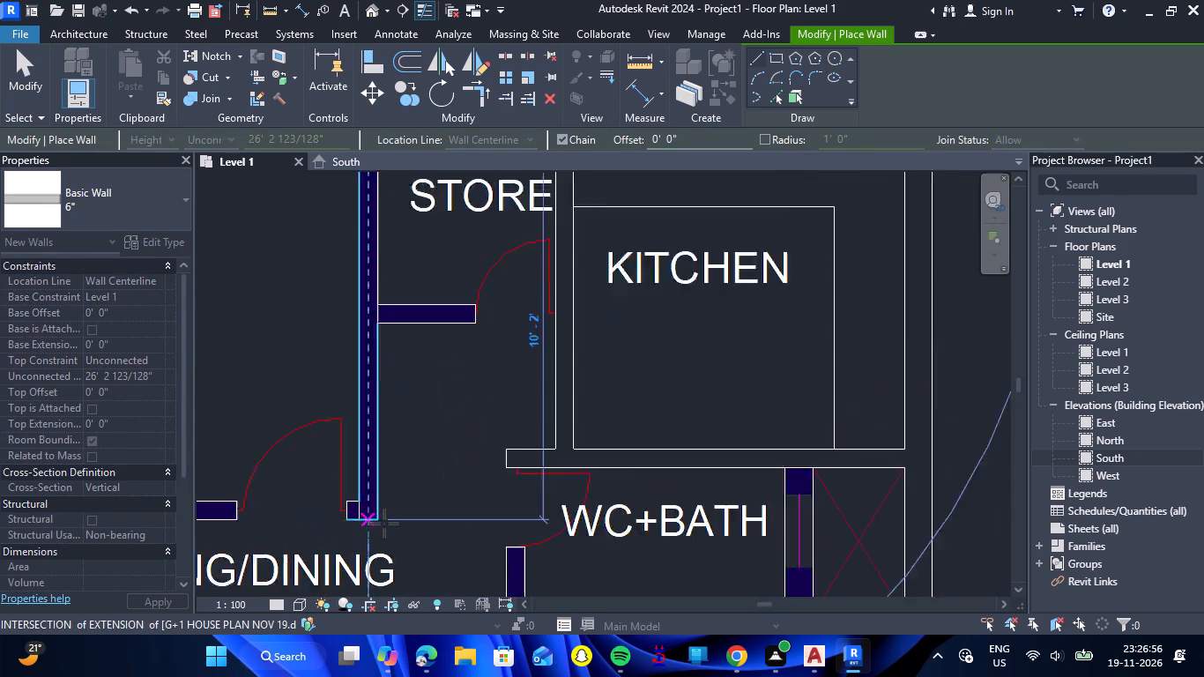
pyautogui.scroll(4, 384, 524)
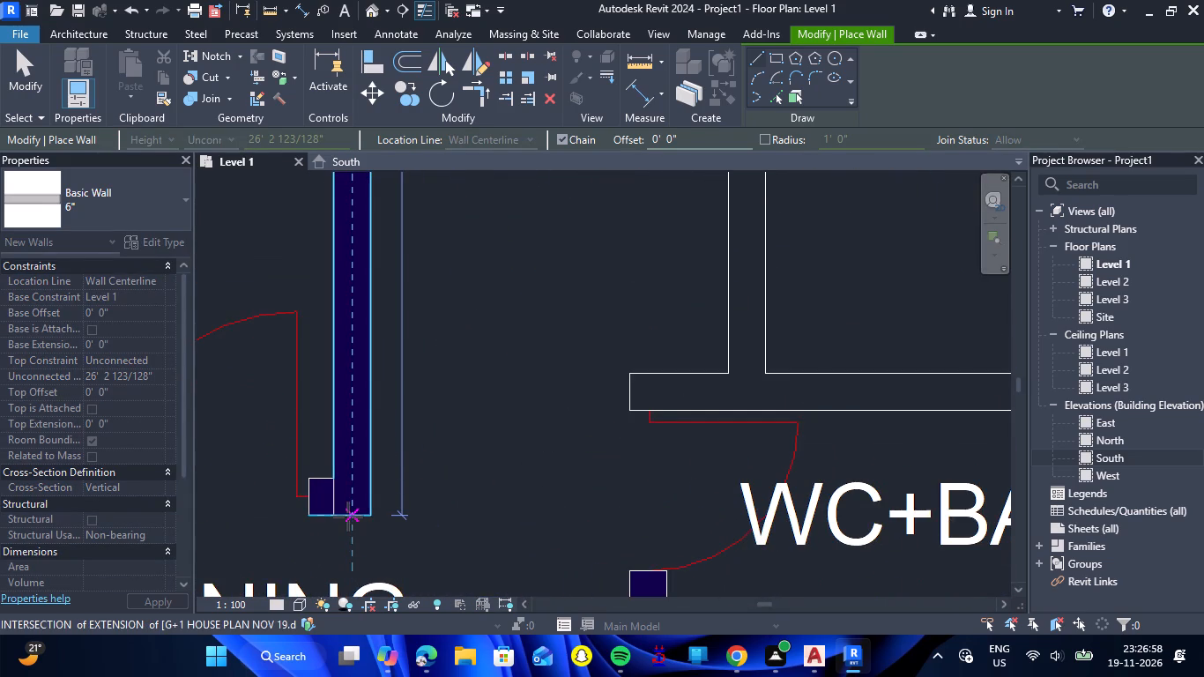
pyautogui.doubleClick(351, 514)
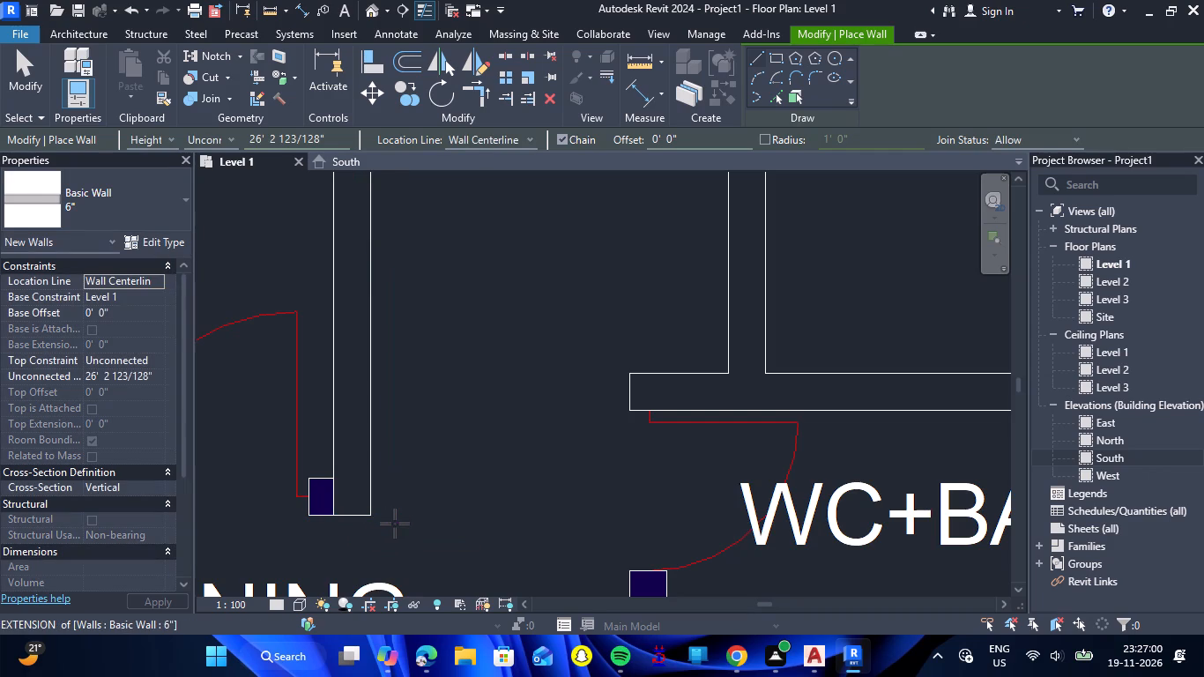
pyautogui.press('Escape')
# Draw a 6" wall between the bedroom and drawing/dining, from the west exterior wall to the south end of the bedroom–store partition.
pyautogui.scroll(-7, 395, 524)
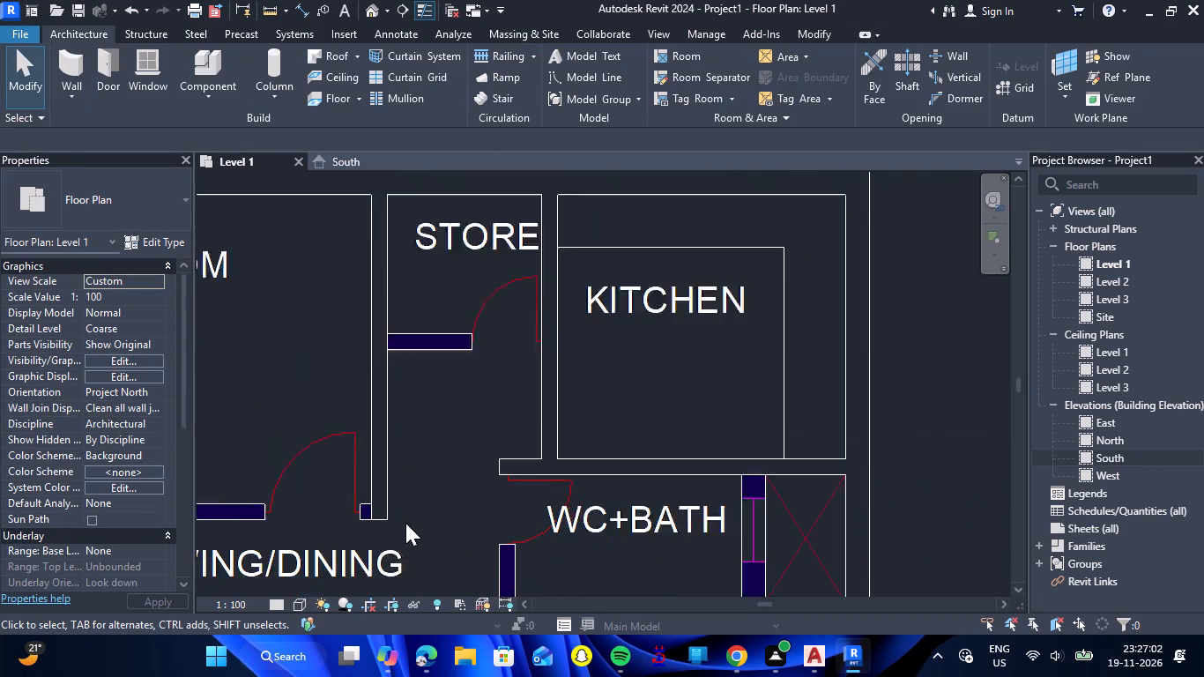
pyautogui.scroll(-4, 406, 523)
pyautogui.scroll(-4, 264, 527)
pyautogui.scroll(7, 220, 524)
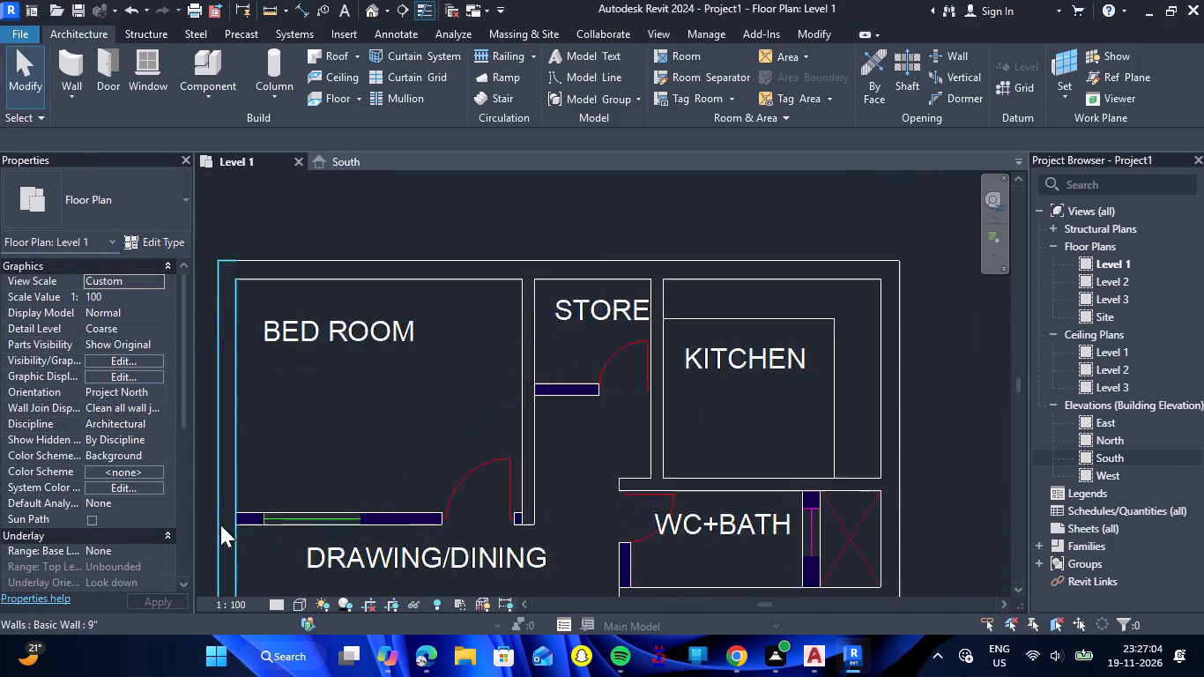
pyautogui.scroll(1, 220, 524)
pyautogui.click(63, 71)
pyautogui.scroll(4, 236, 514)
pyautogui.doubleClick(242, 520)
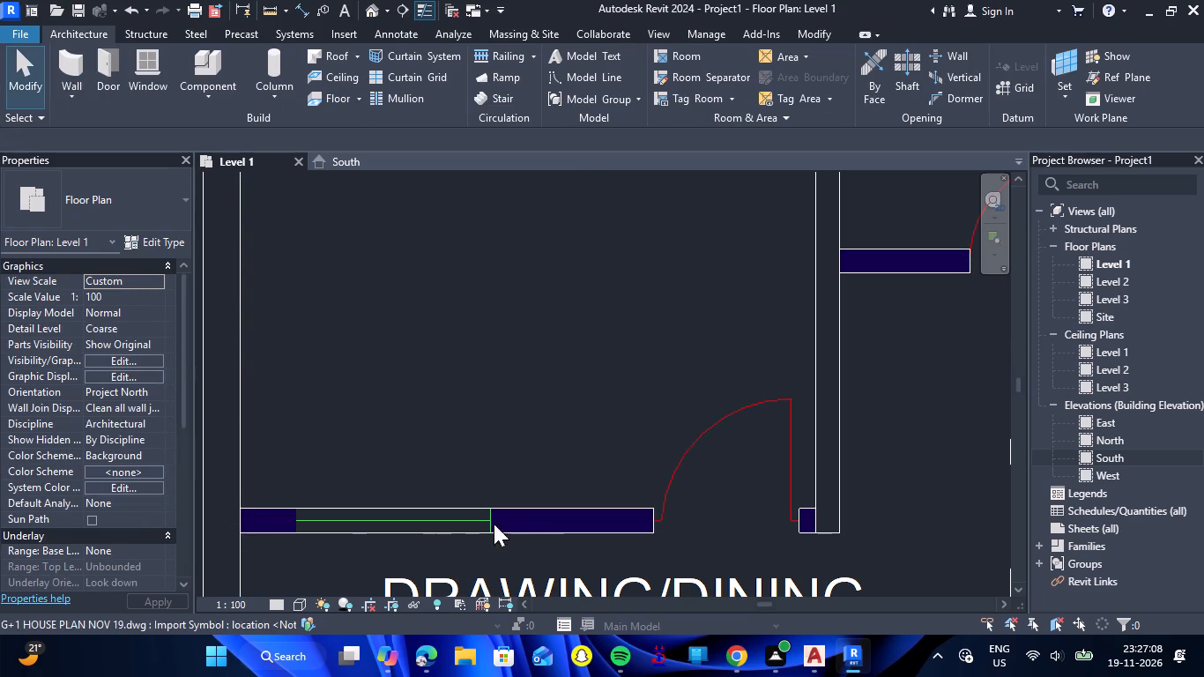
pyautogui.doubleClick(74, 77)
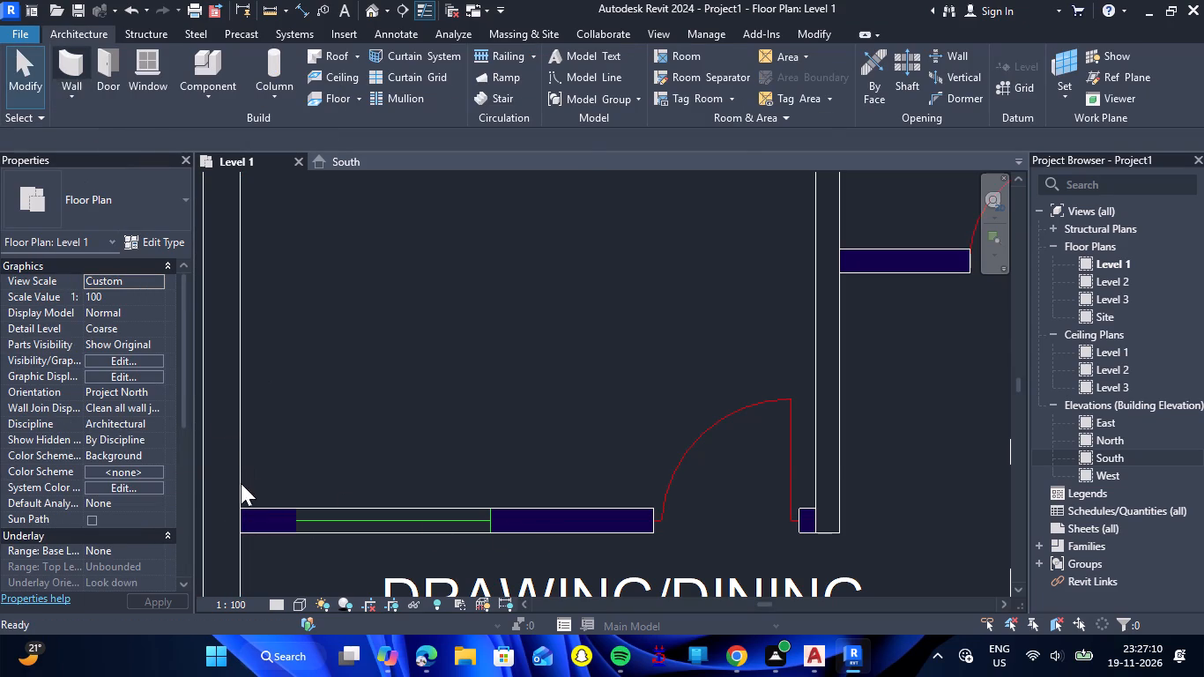
pyautogui.click(239, 519)
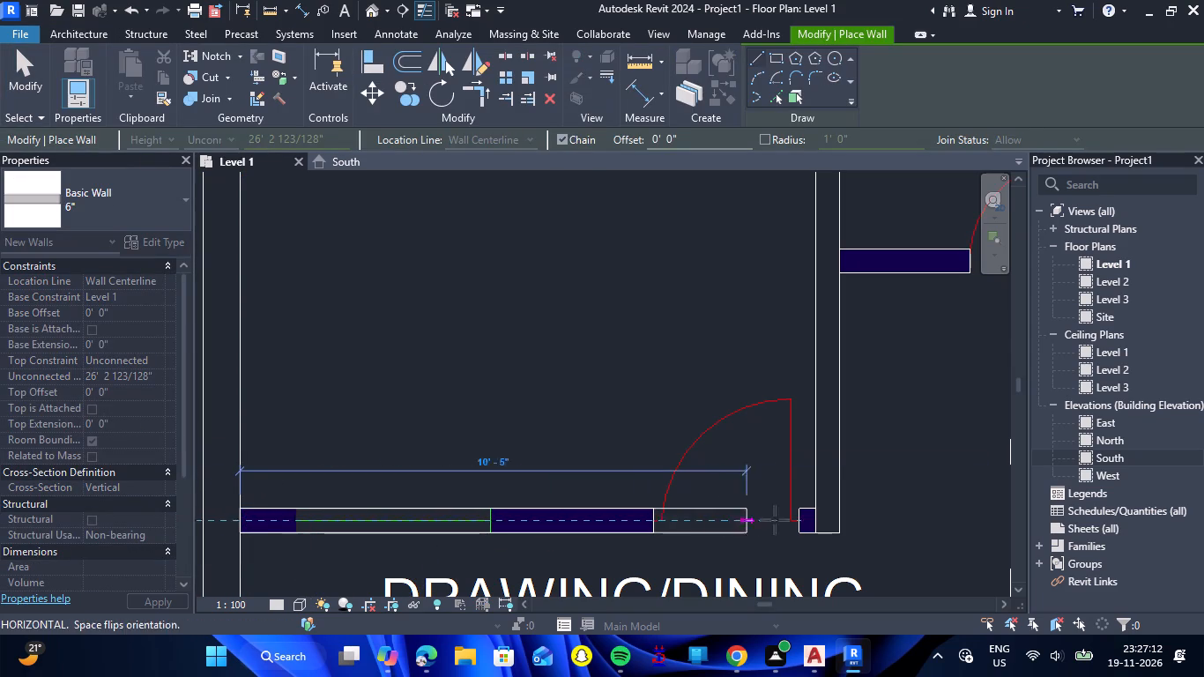
pyautogui.click(839, 520)
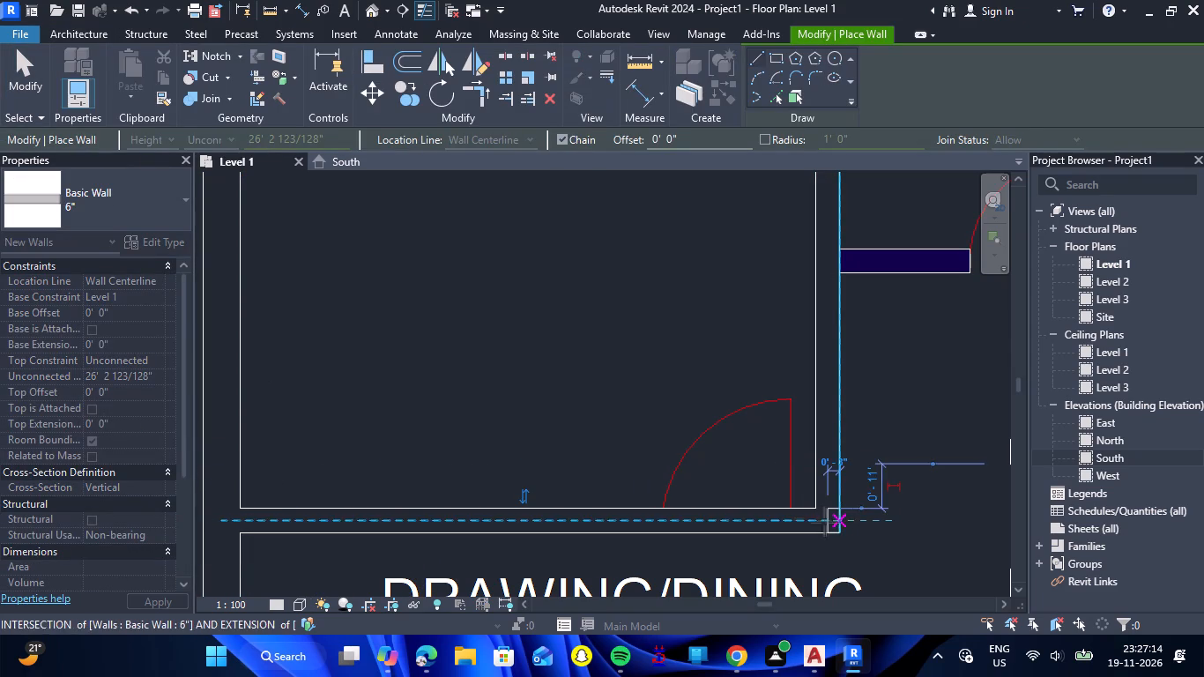
pyautogui.press('Escape')
# Draw a 6" wall about 5'-4" long along the store's south side, from the bedroom partition to the kitchen partition.
pyautogui.scroll(-8, 718, 504)
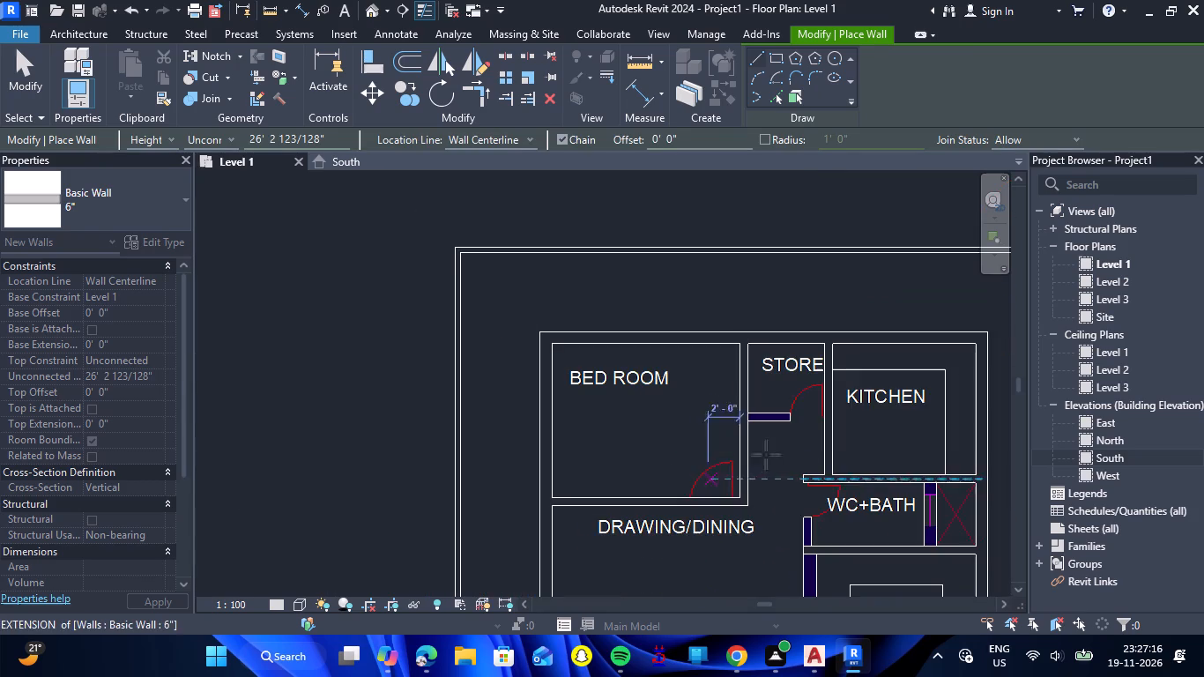
pyautogui.scroll(6, 817, 407)
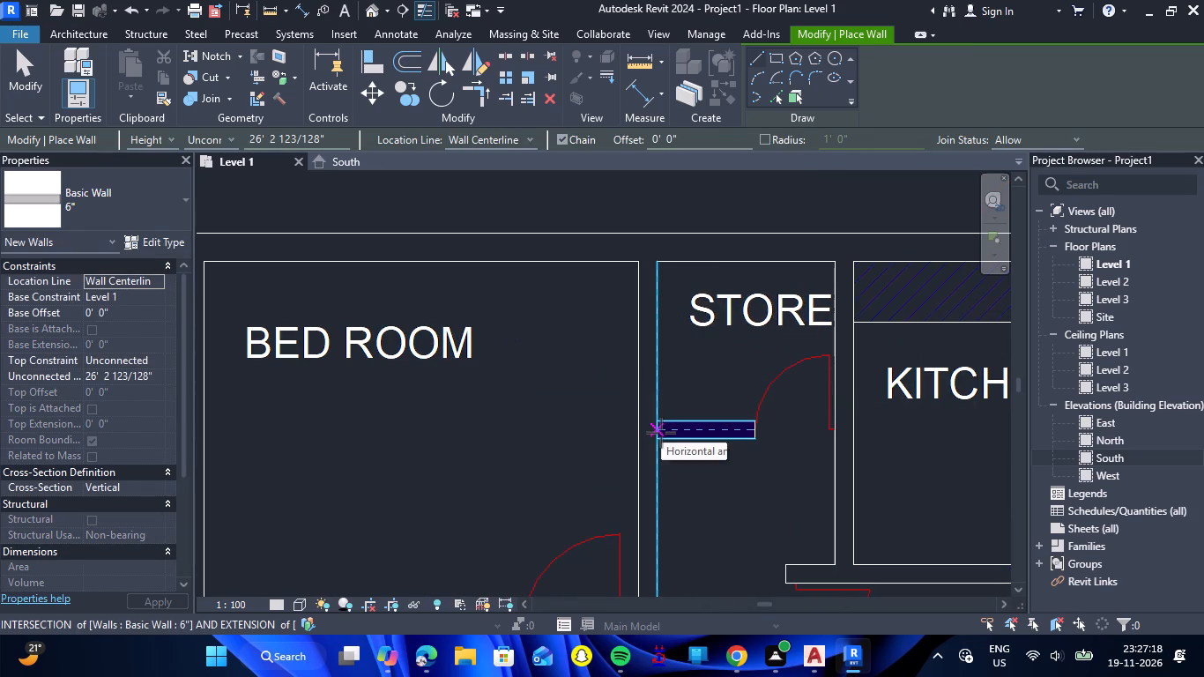
pyautogui.click(658, 430)
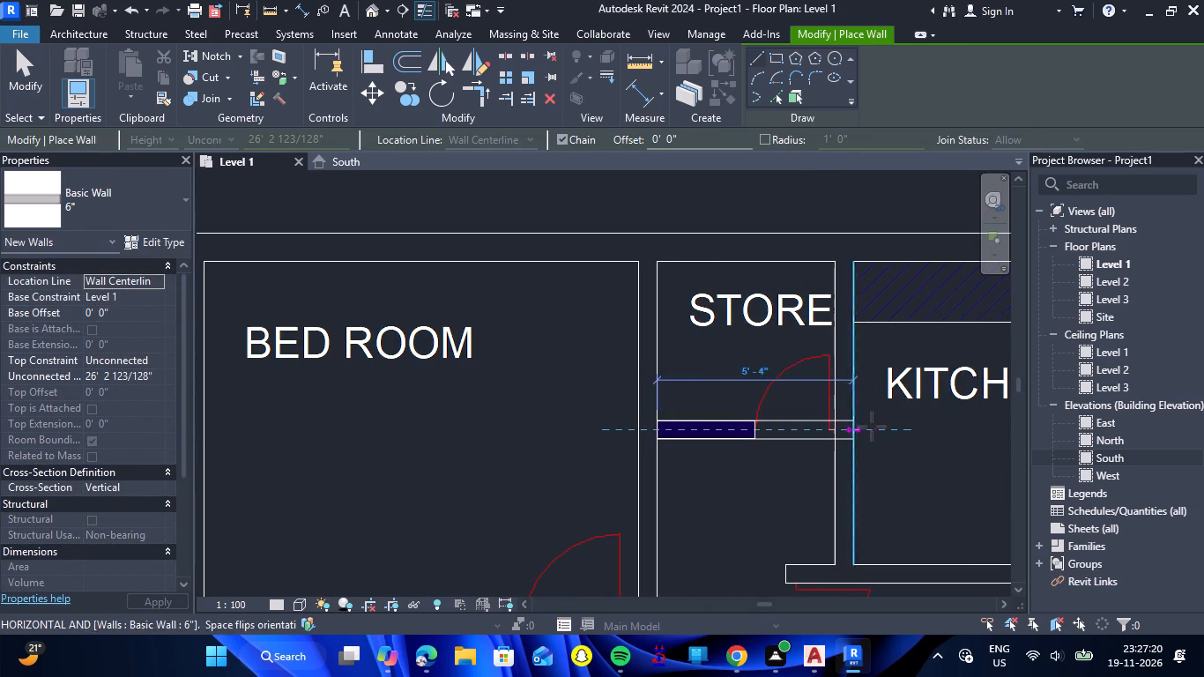
pyautogui.click(855, 426)
pyautogui.press('Escape')
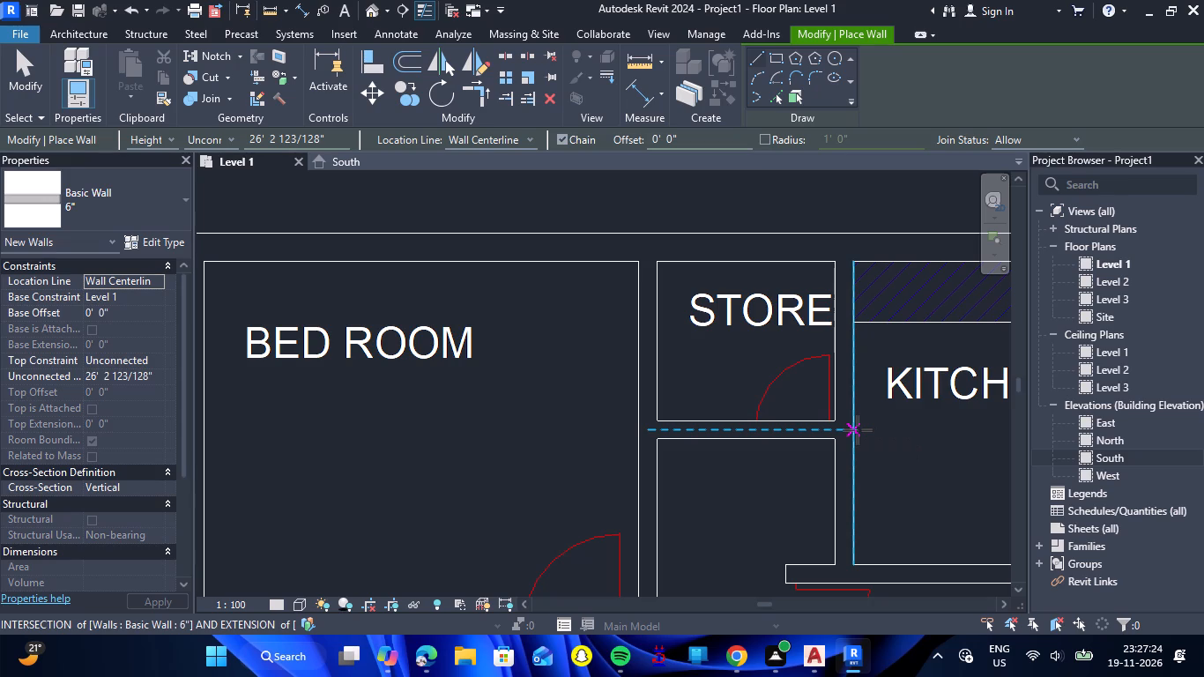
# Draw a 6" wall about 4'-5" long on the WC+bath's west side, from its south wall up to its north wall.
pyautogui.scroll(-6, 640, 382)
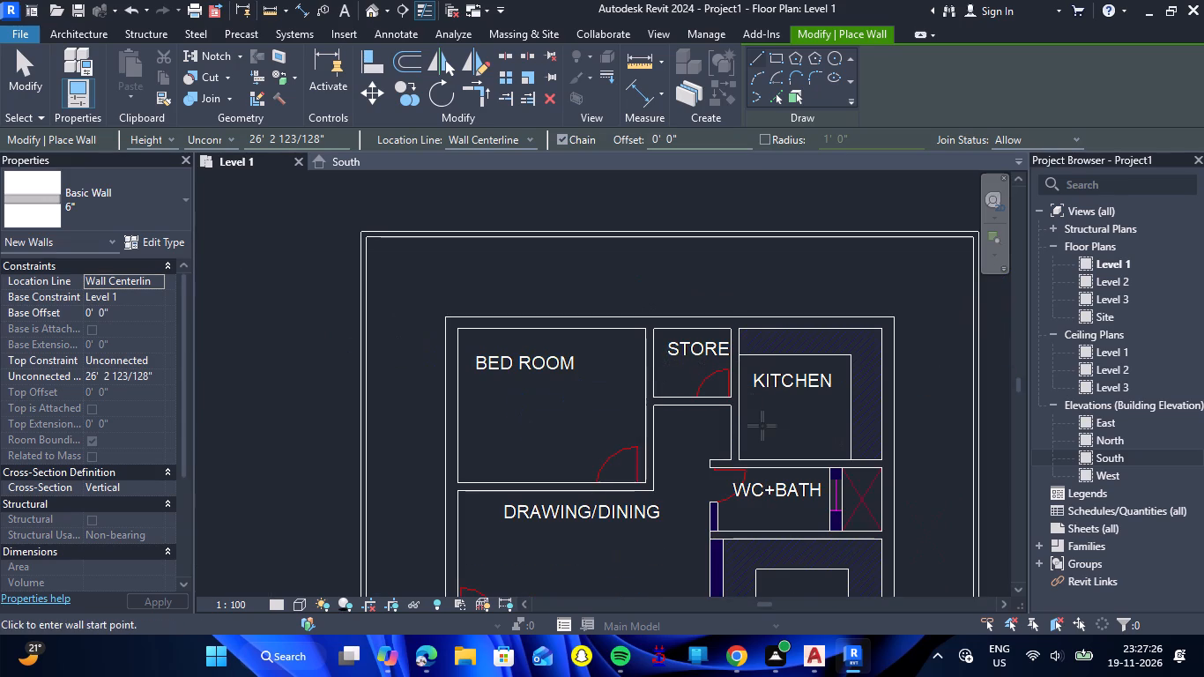
pyautogui.scroll(9, 711, 533)
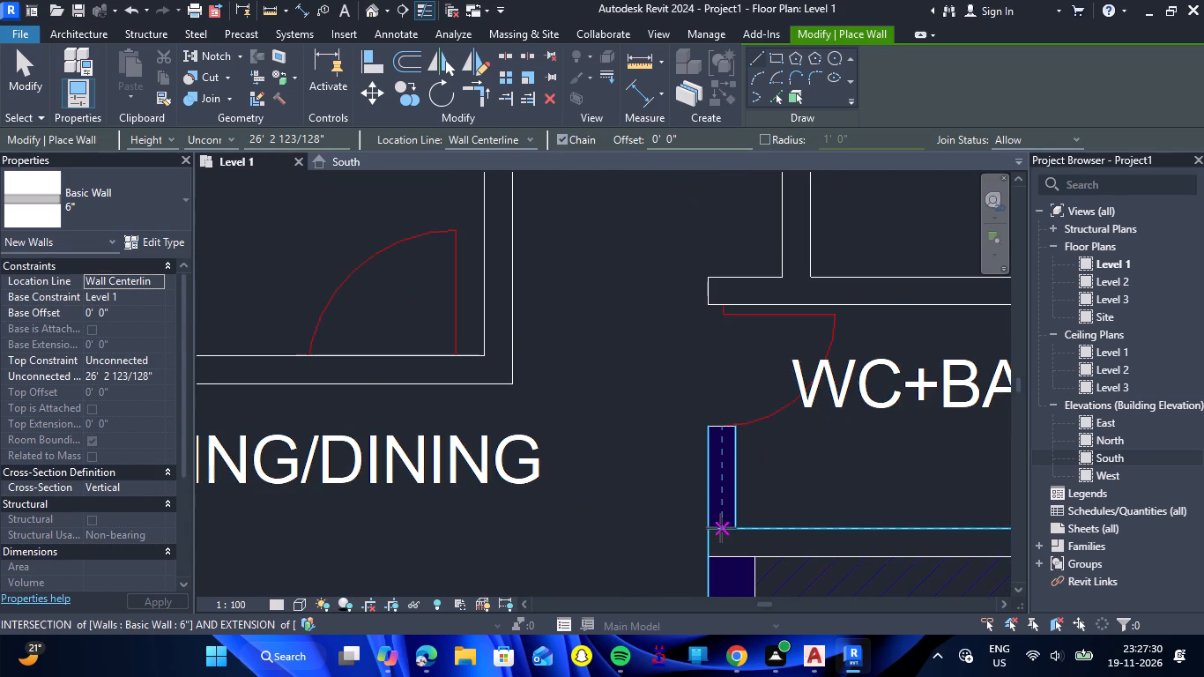
pyautogui.click(722, 529)
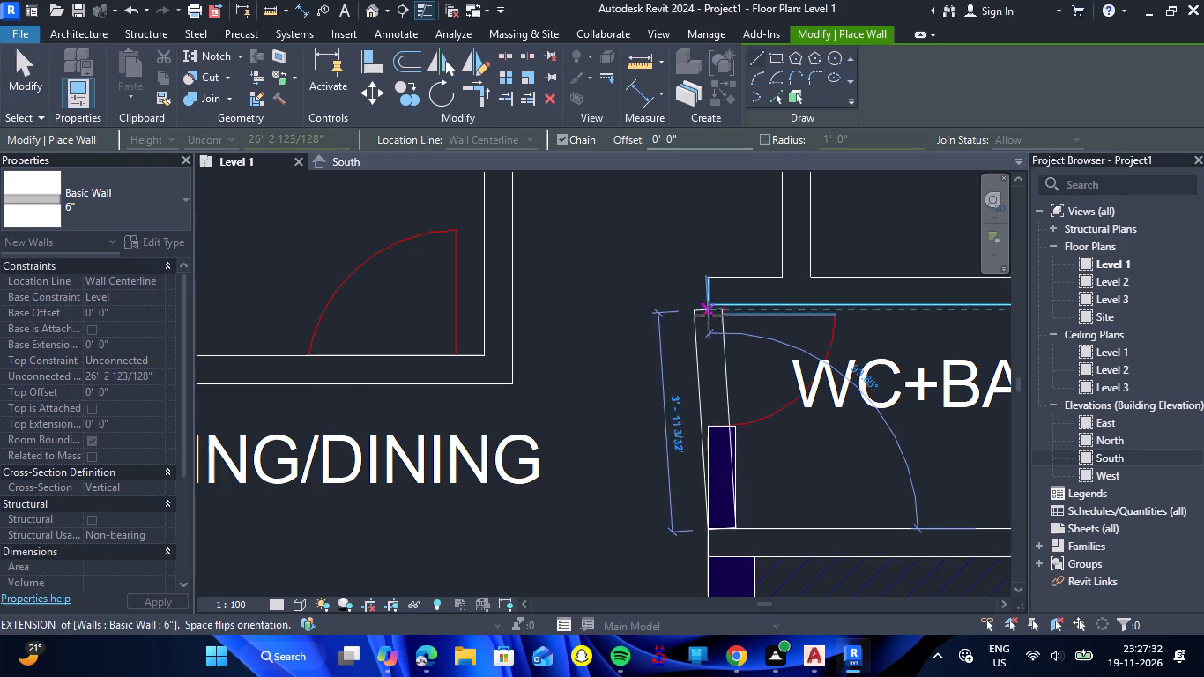
pyautogui.scroll(5, 725, 283)
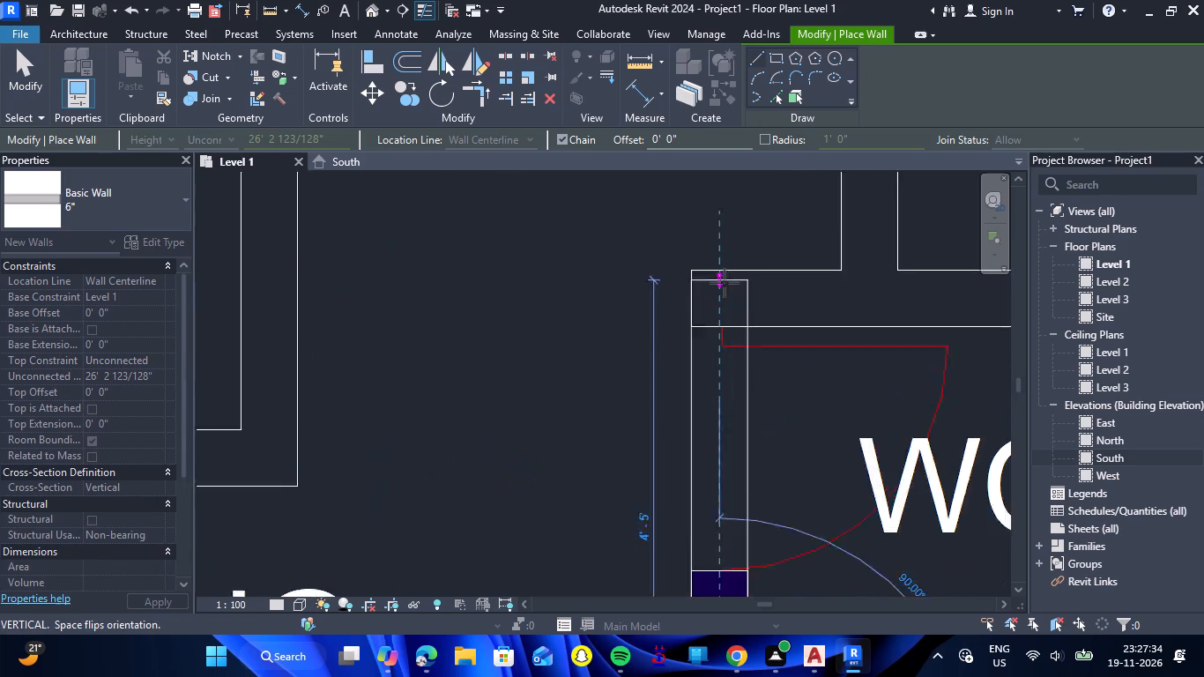
pyautogui.scroll(5, 725, 283)
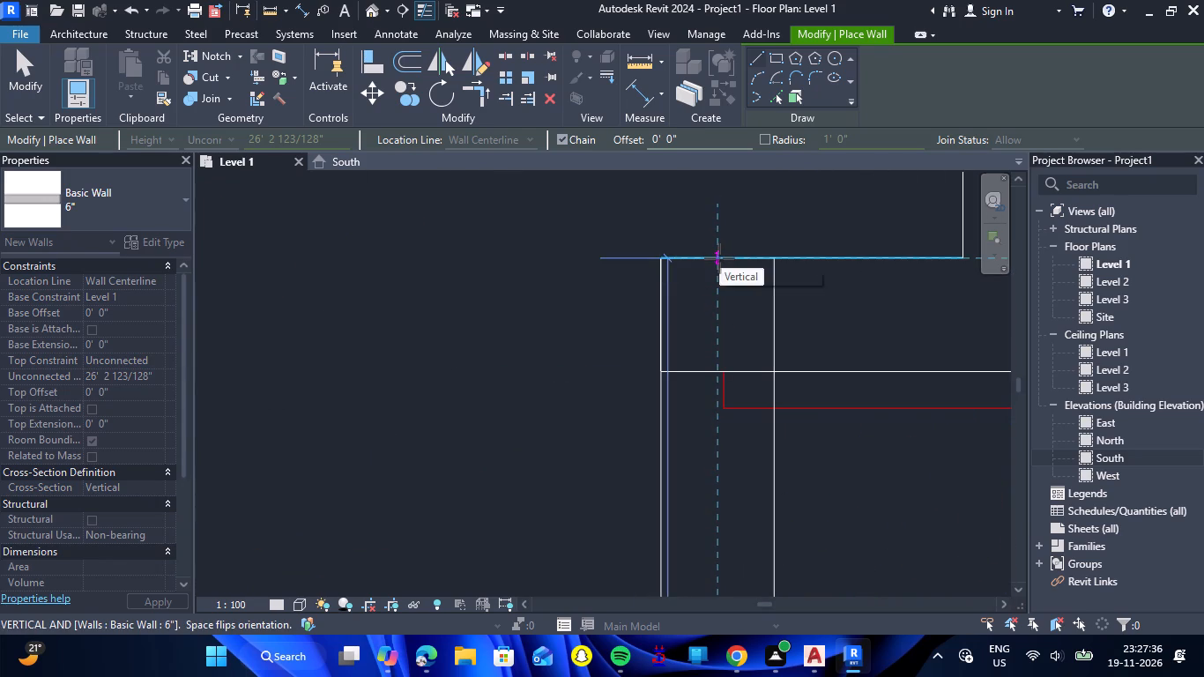
pyautogui.click(719, 258)
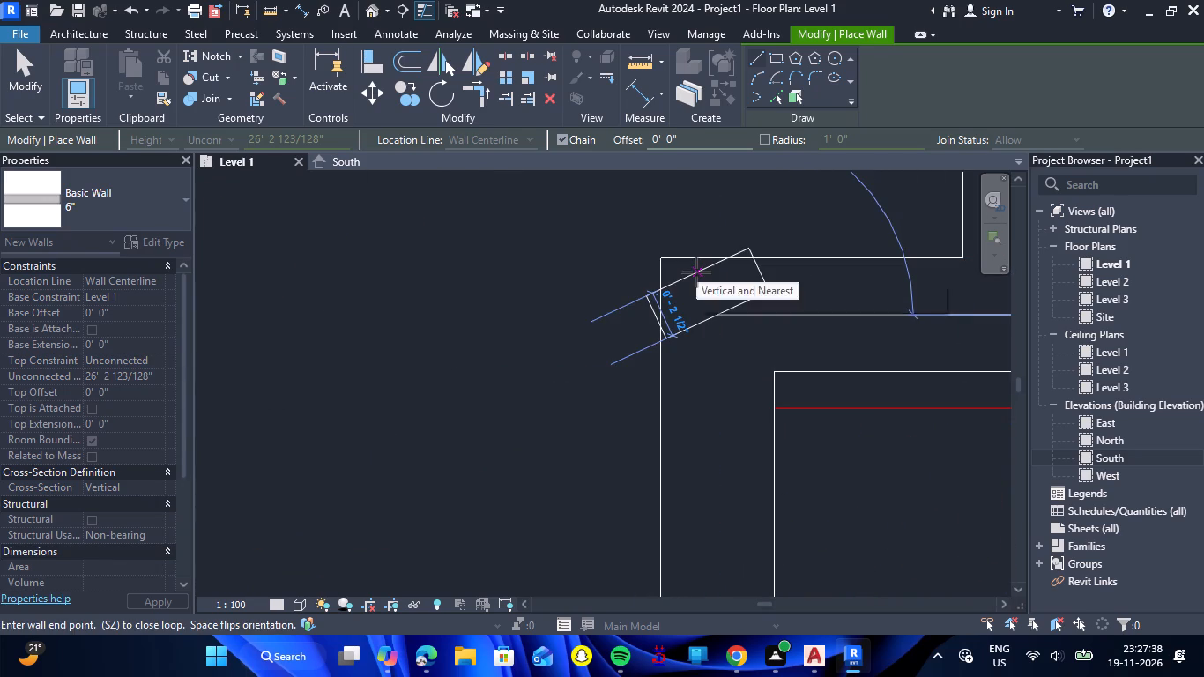
pyautogui.press('Escape')
# Draw a 9" wall about 4'-6" long between the WC+bath and the crossed duct, from the bath's north wall to its south wall.
pyautogui.scroll(-11, 619, 298)
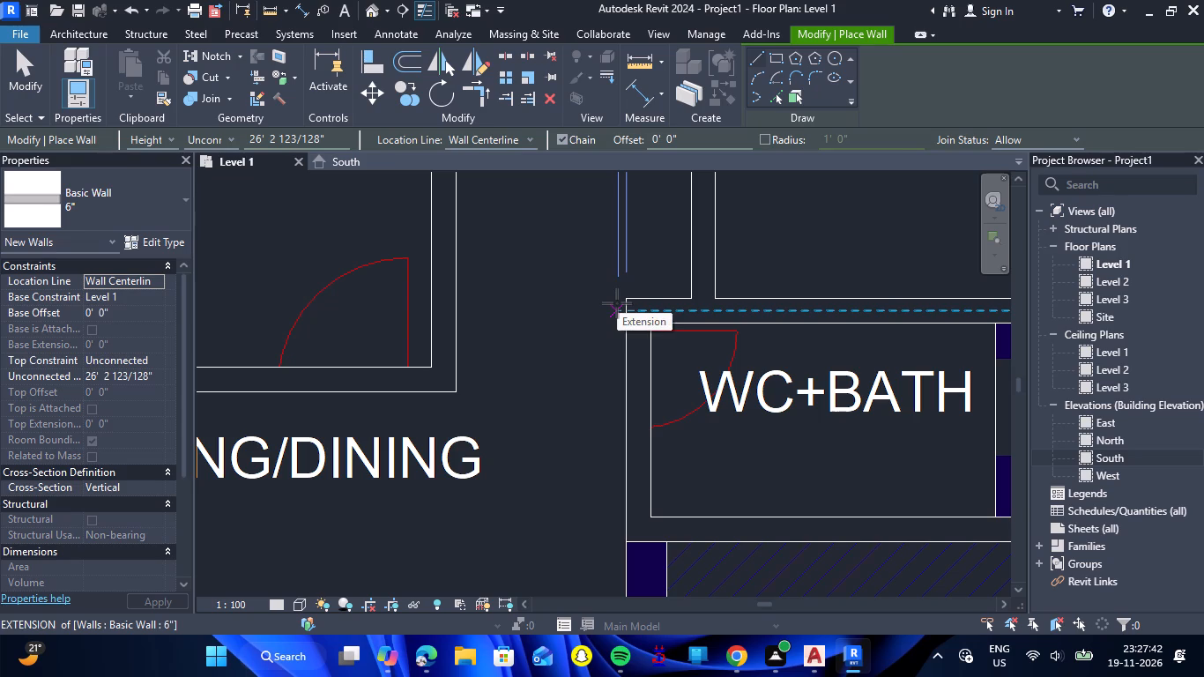
pyautogui.scroll(-5, 617, 303)
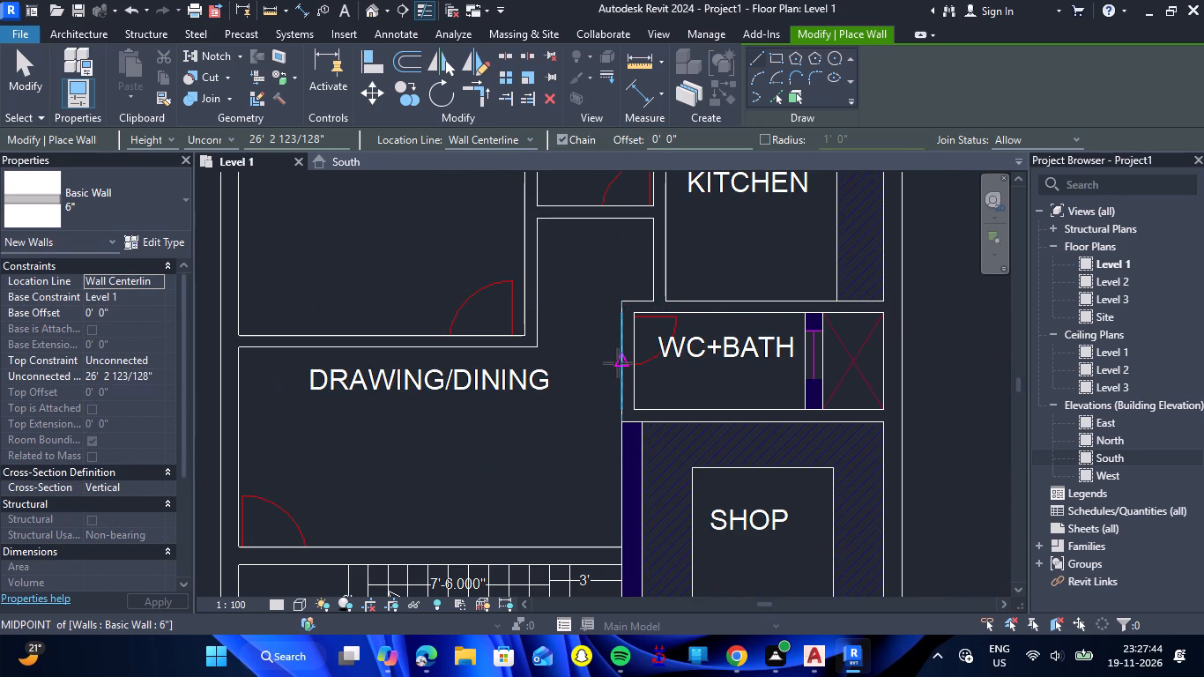
pyautogui.scroll(-1, 618, 363)
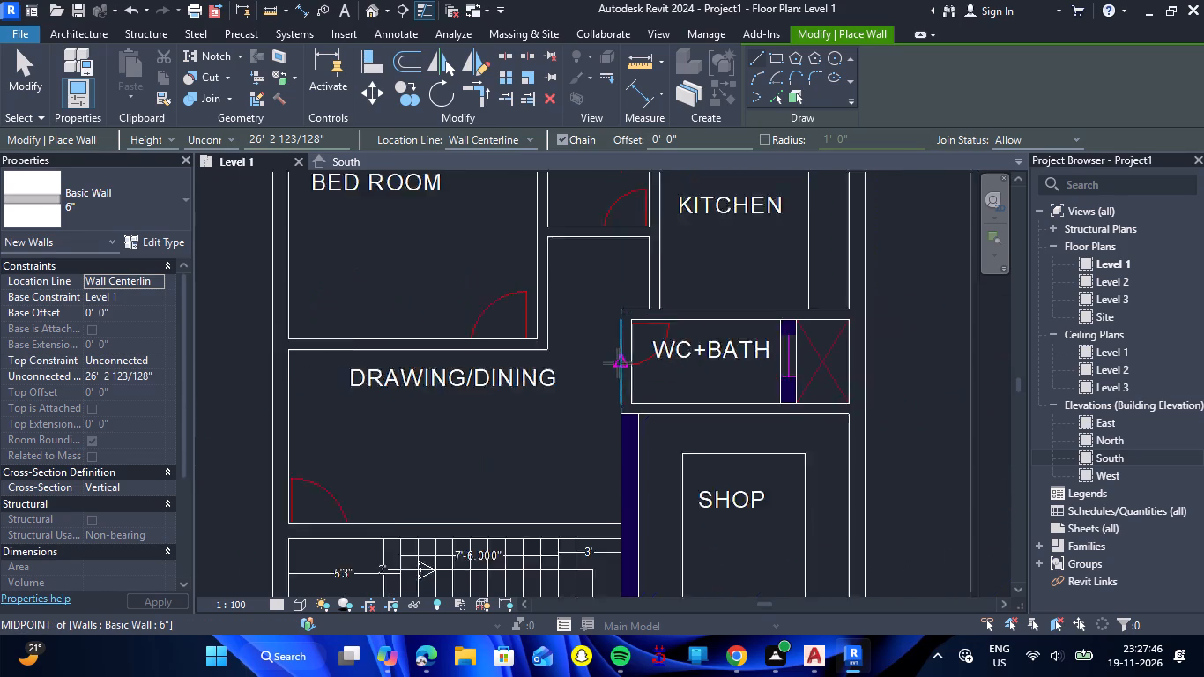
pyautogui.scroll(-3, 618, 363)
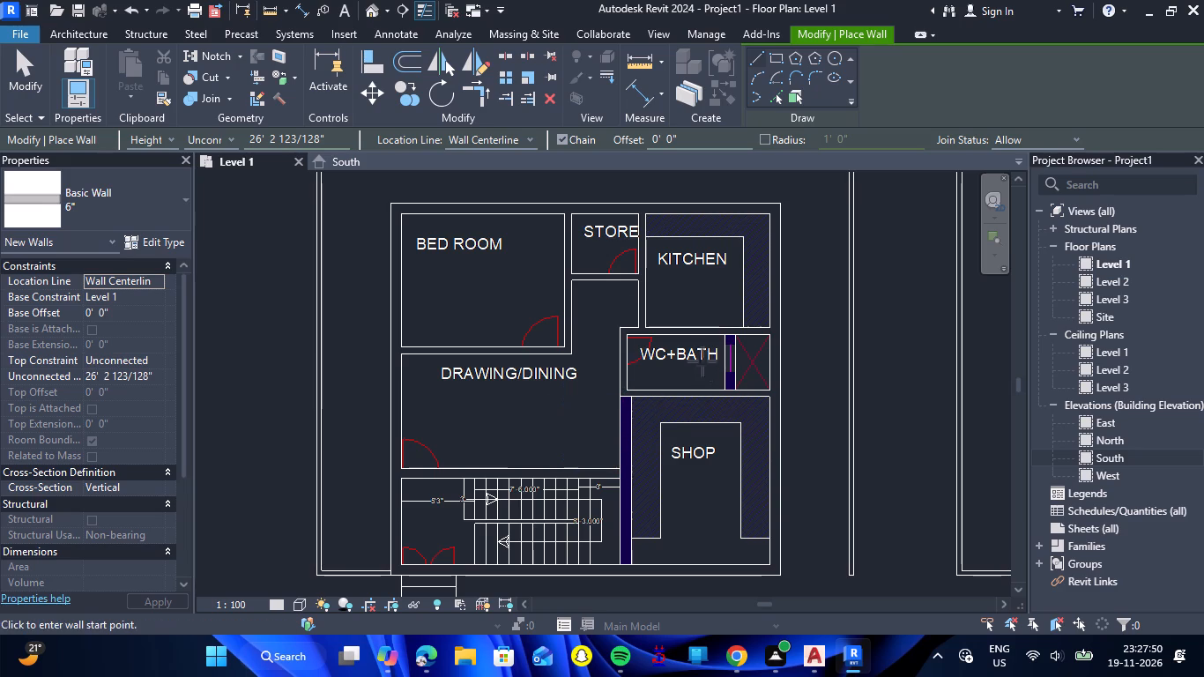
pyautogui.click(189, 198)
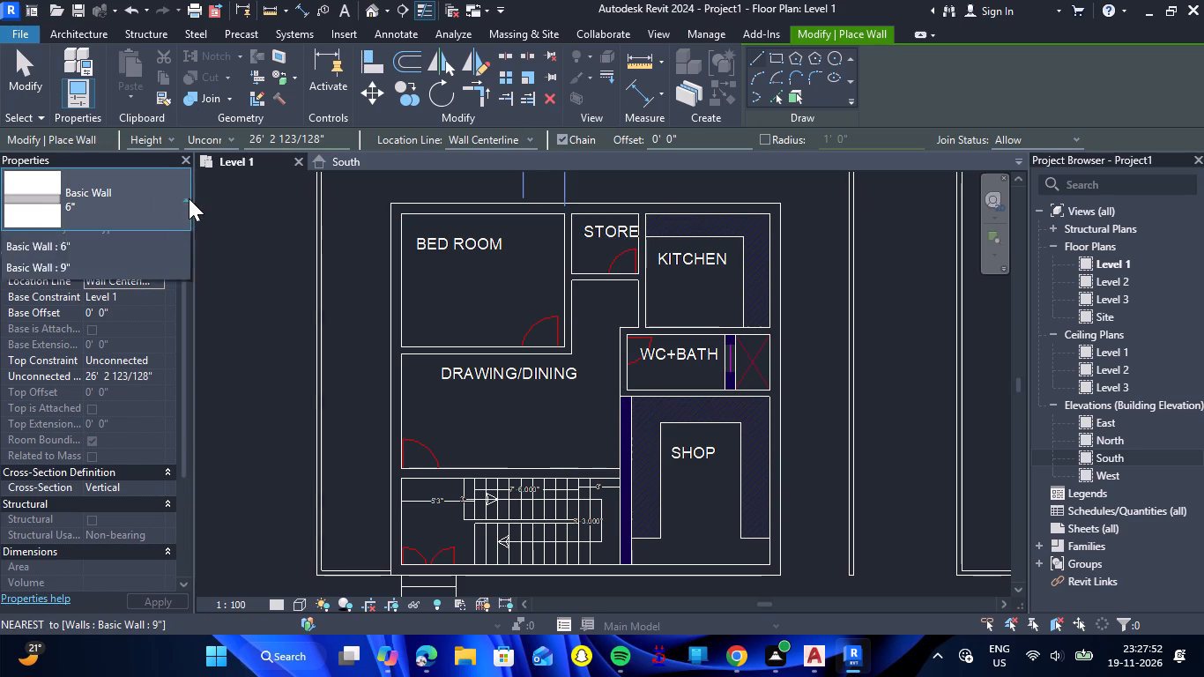
pyautogui.click(109, 320)
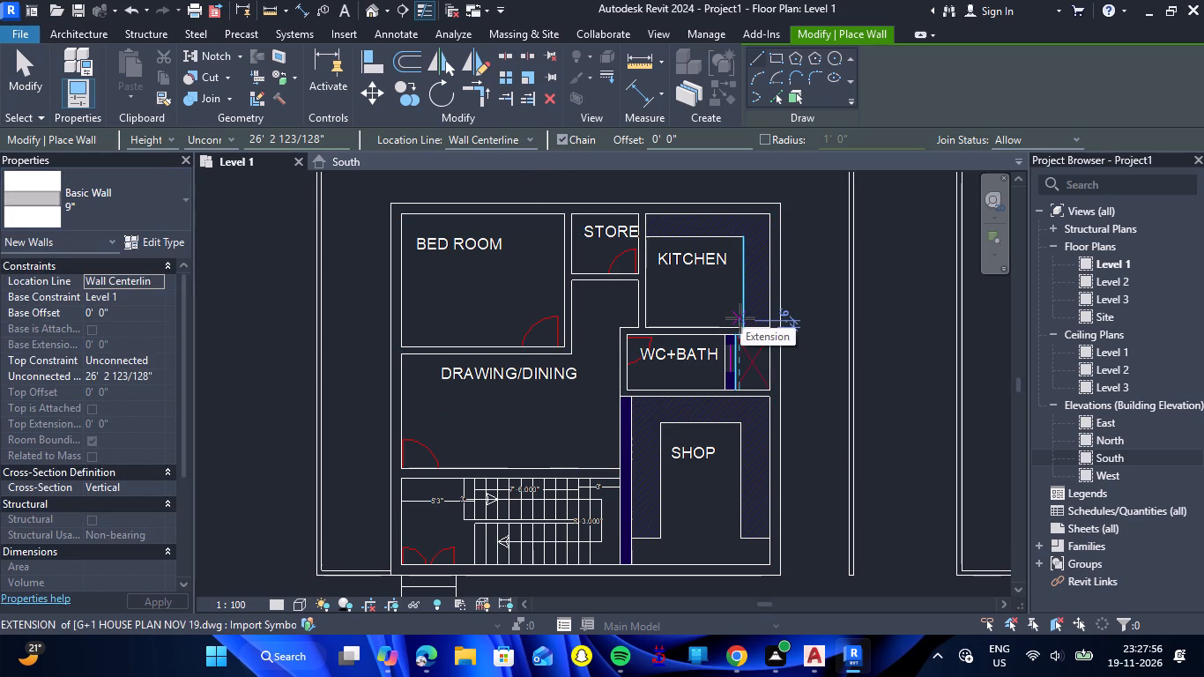
pyautogui.scroll(4, 726, 338)
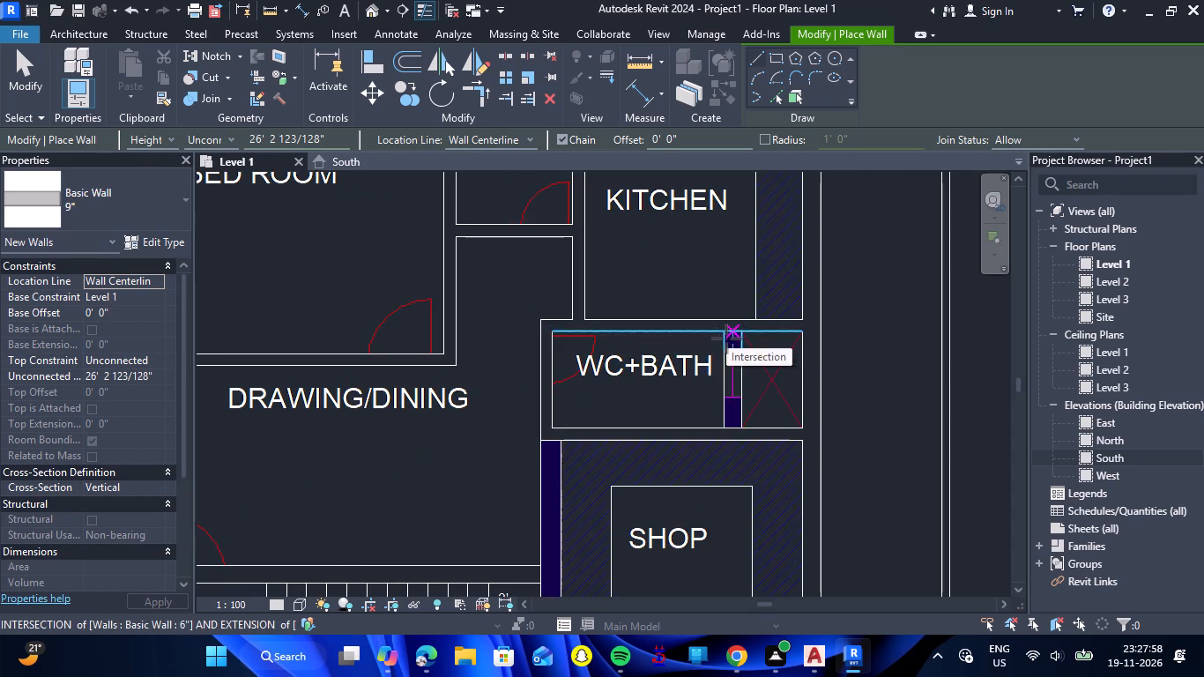
pyautogui.scroll(6, 726, 338)
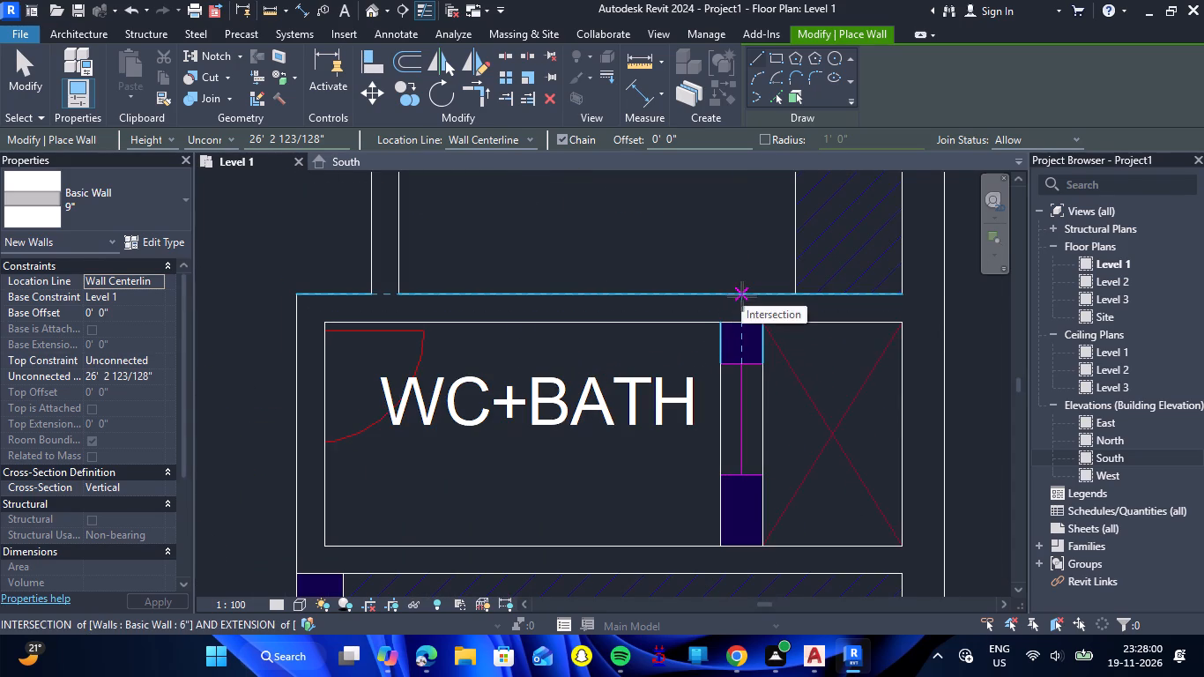
pyautogui.click(742, 296)
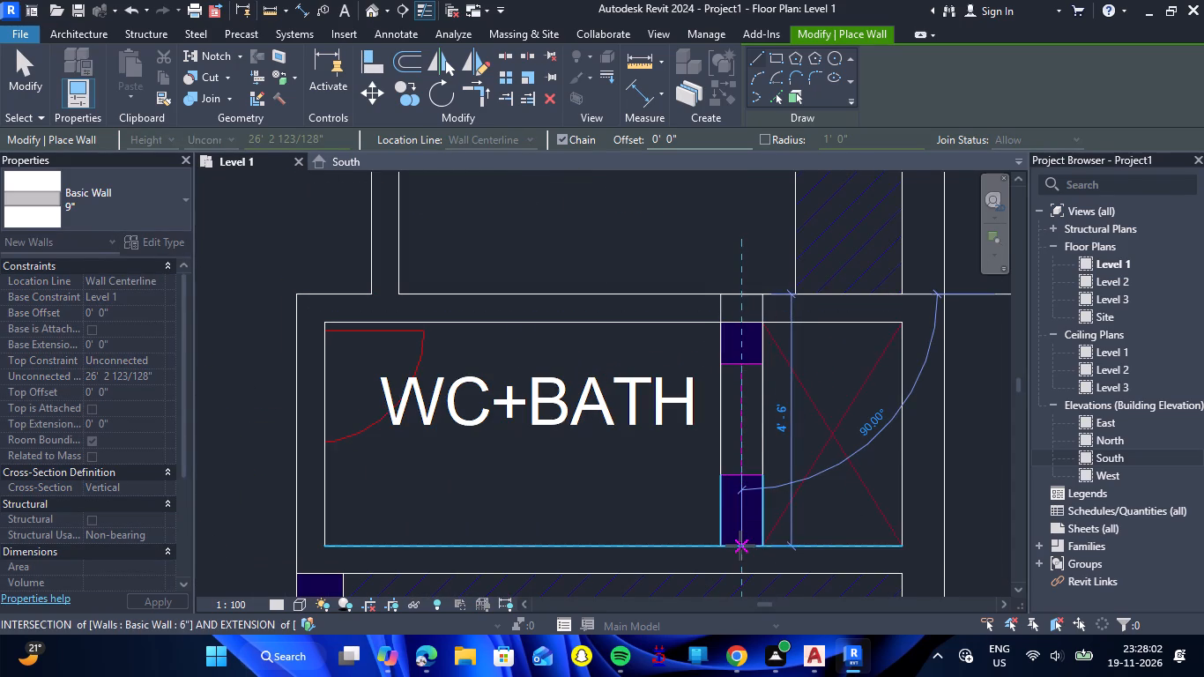
pyautogui.click(740, 546)
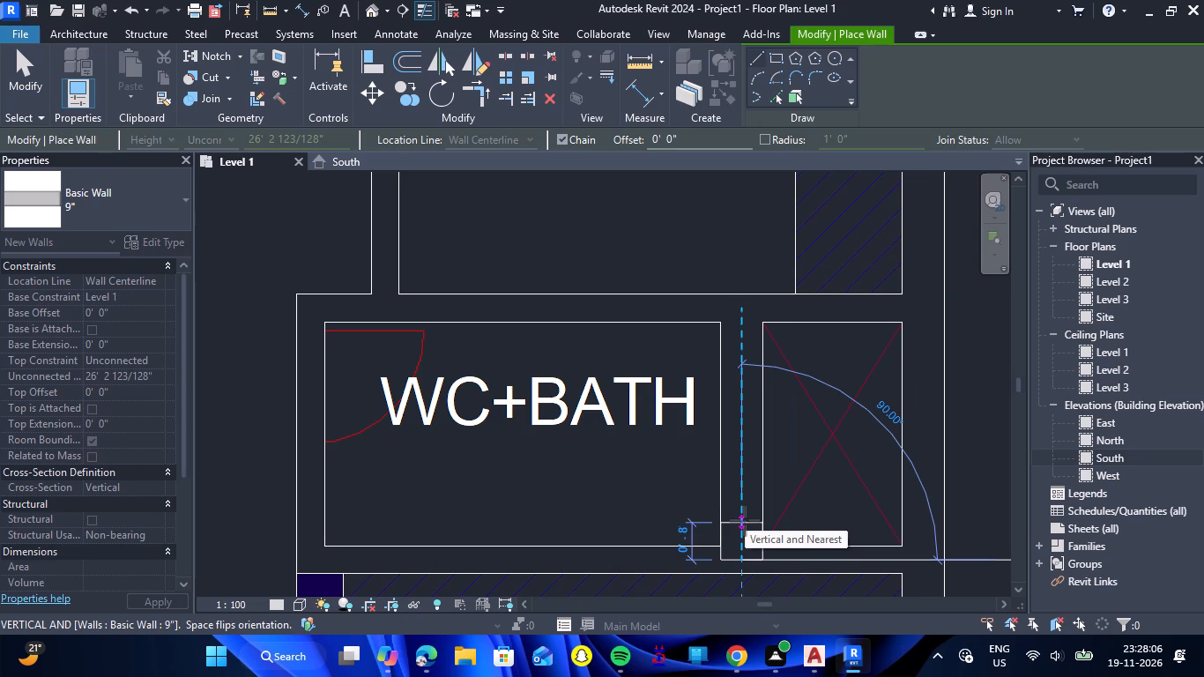
pyautogui.press('Escape')
pyautogui.scroll(-14, 665, 420)
pyautogui.scroll(4, 622, 541)
pyautogui.press('Escape')
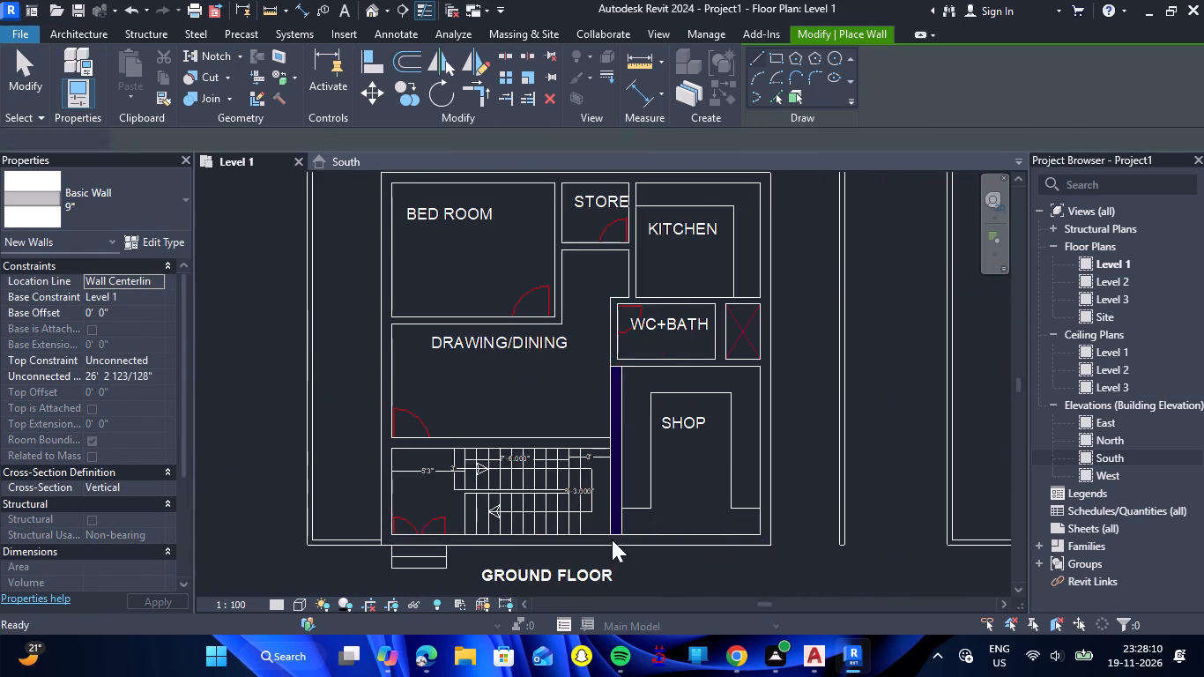
# Measure the thickness of the filled CAD wall between the staircase and the shop.
pyautogui.scroll(5, 612, 540)
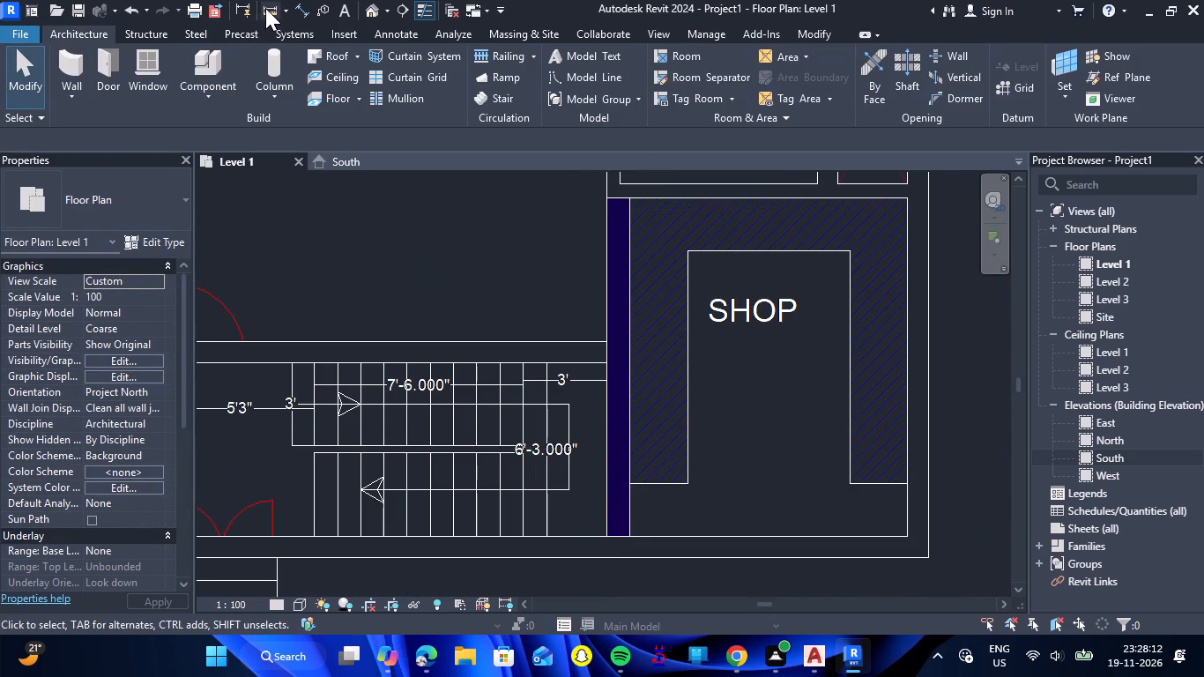
pyautogui.click(265, 8)
pyautogui.scroll(6, 616, 548)
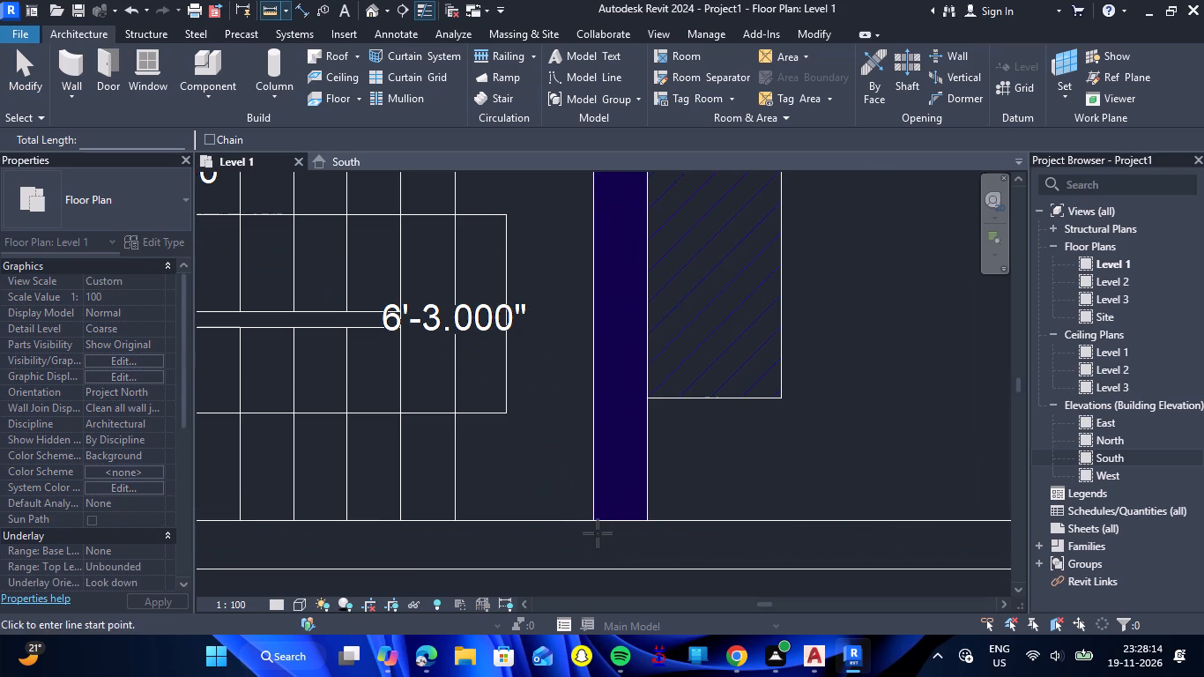
pyautogui.click(596, 523)
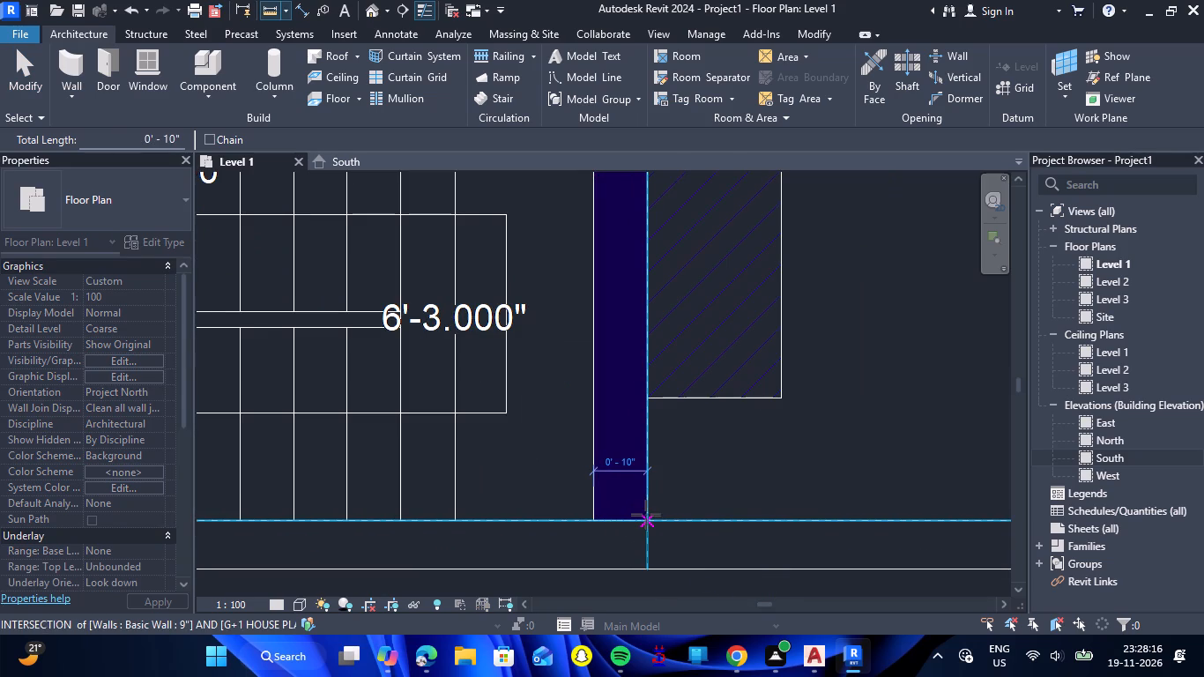
pyautogui.press('Escape')
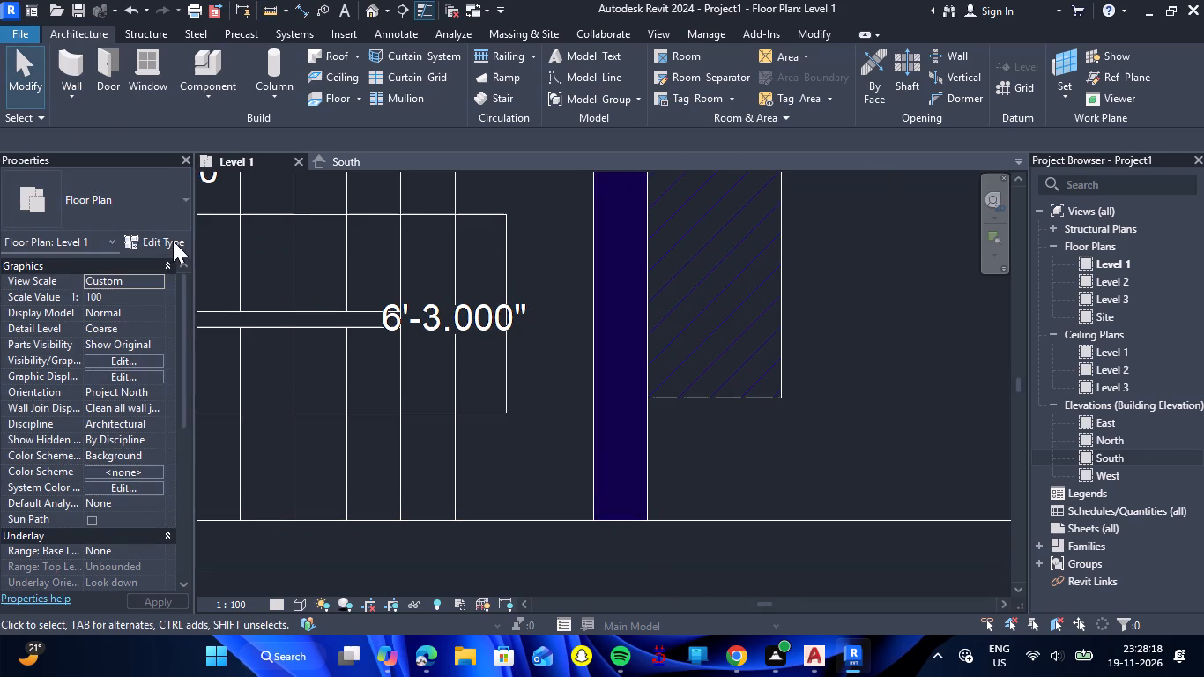
# Duplicate the 9" wall type as 10" and set its structure layer thickness to 10".
pyautogui.click(60, 50)
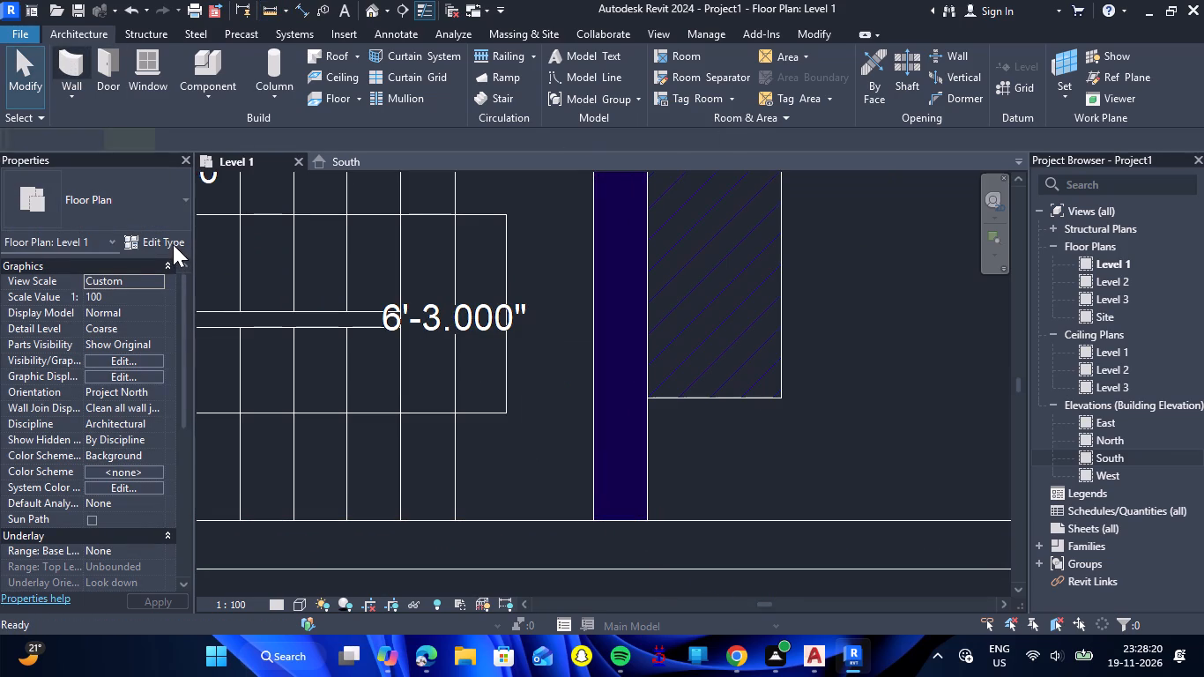
pyautogui.click(177, 240)
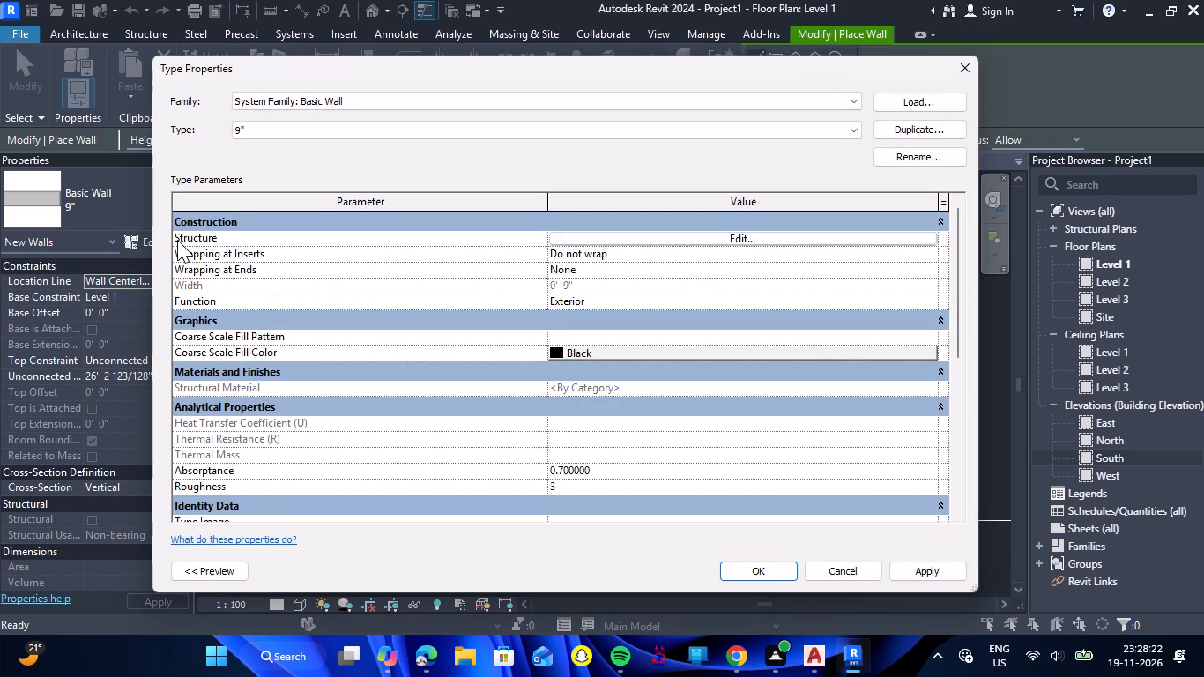
pyautogui.doubleClick(931, 124)
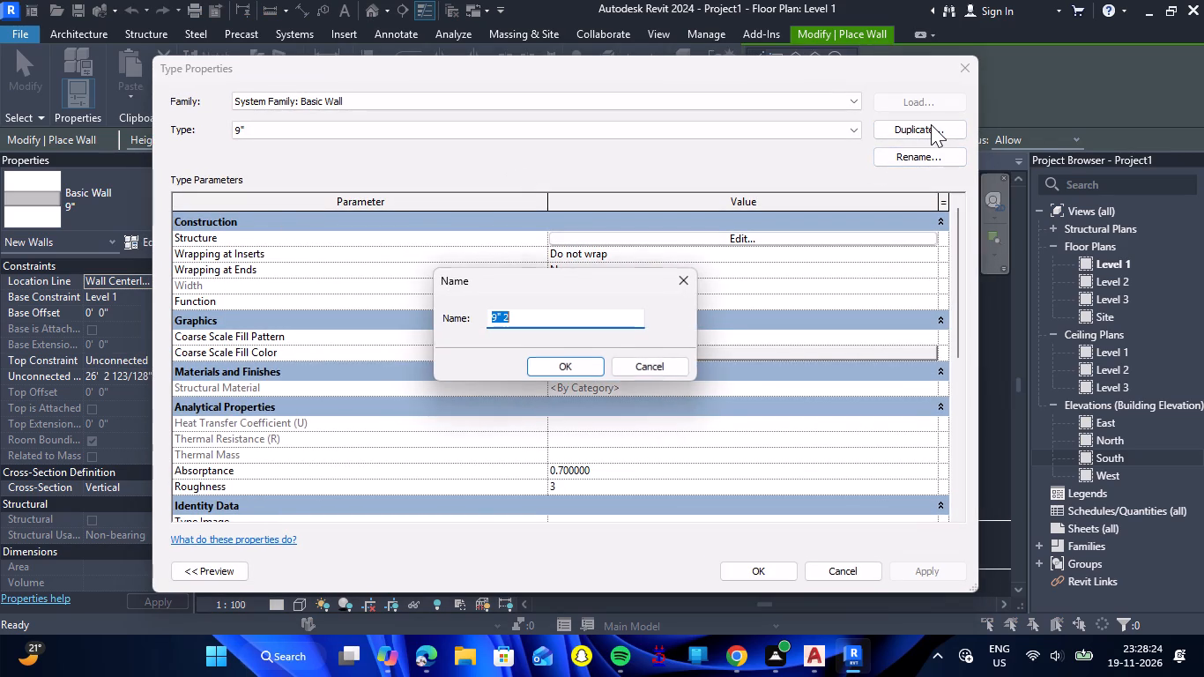
pyautogui.write('10')
pyautogui.hotkey('shift', '"')
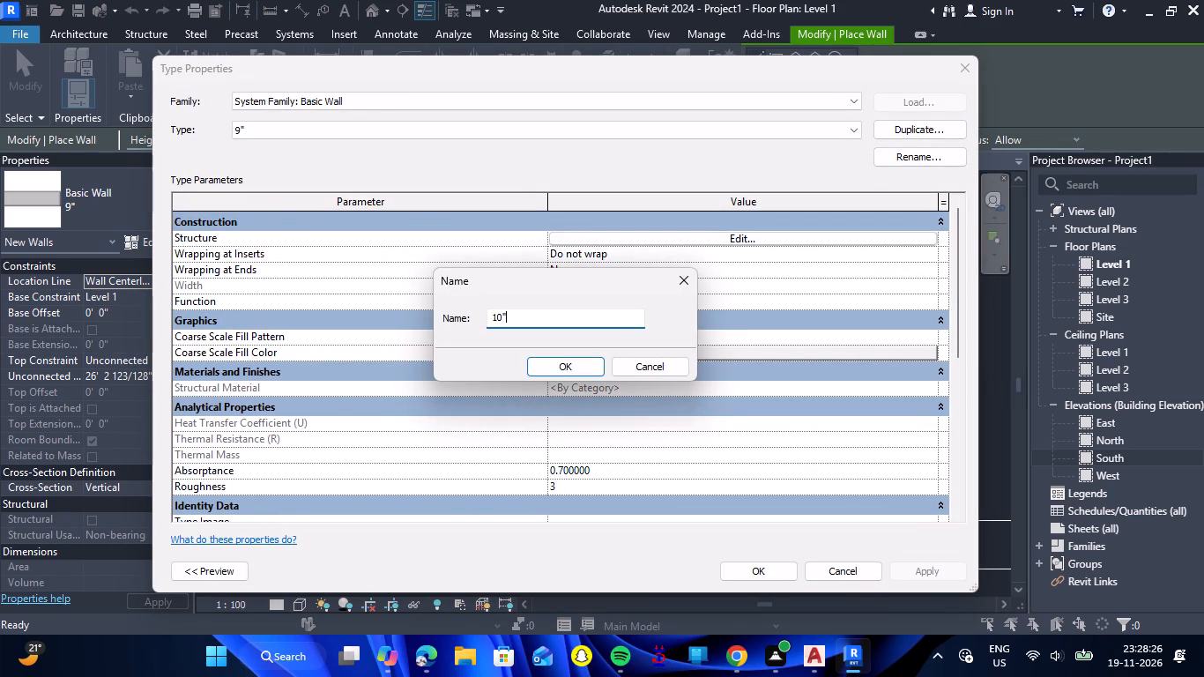
pyautogui.press('Return')
pyautogui.click(759, 242)
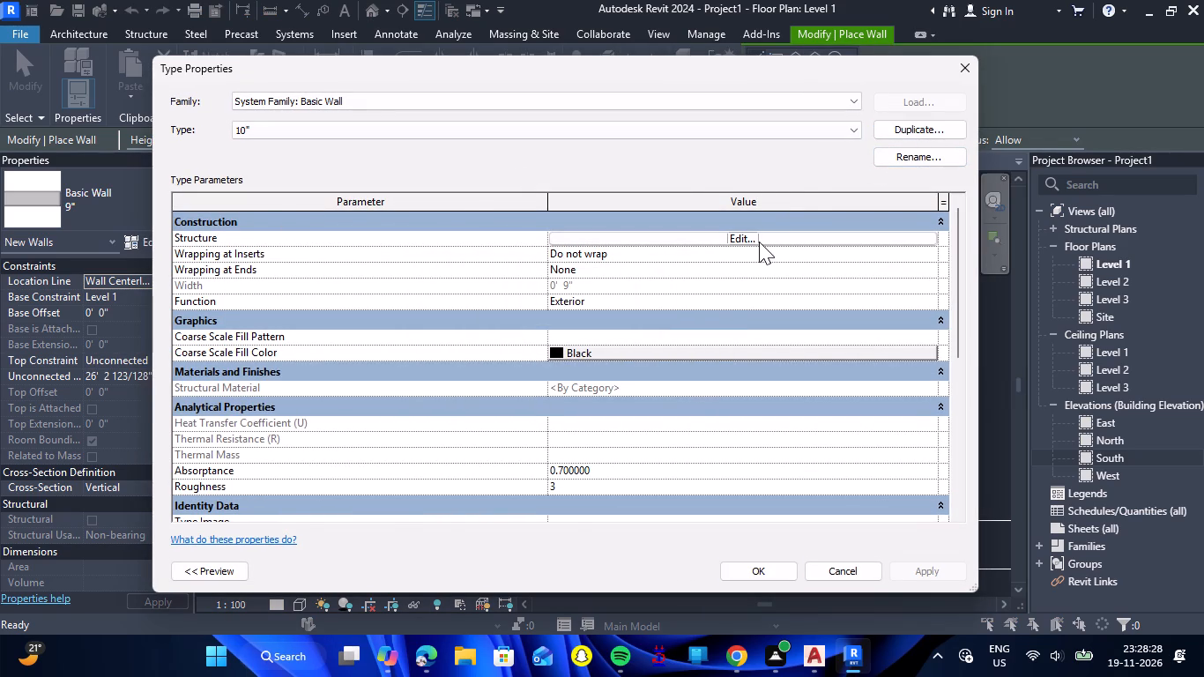
pyautogui.click(579, 235)
pyautogui.write('10')
pyautogui.hotkey('shift', '"')
pyautogui.press('Return')
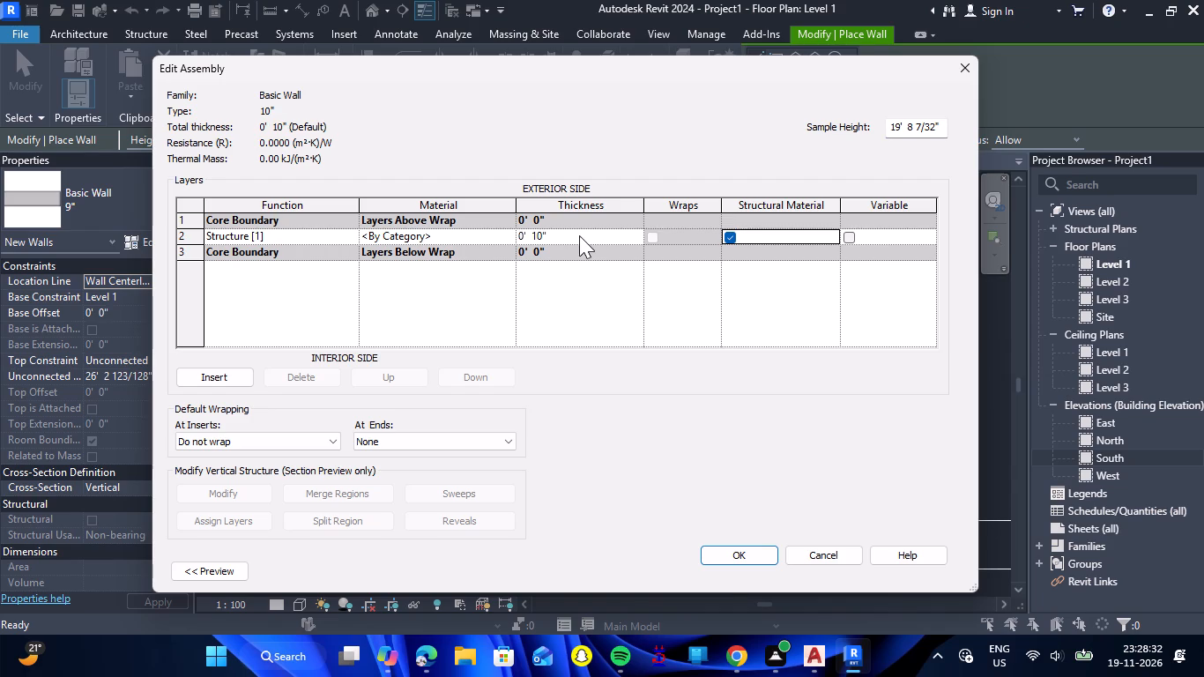
pyautogui.tripleClick(749, 554)
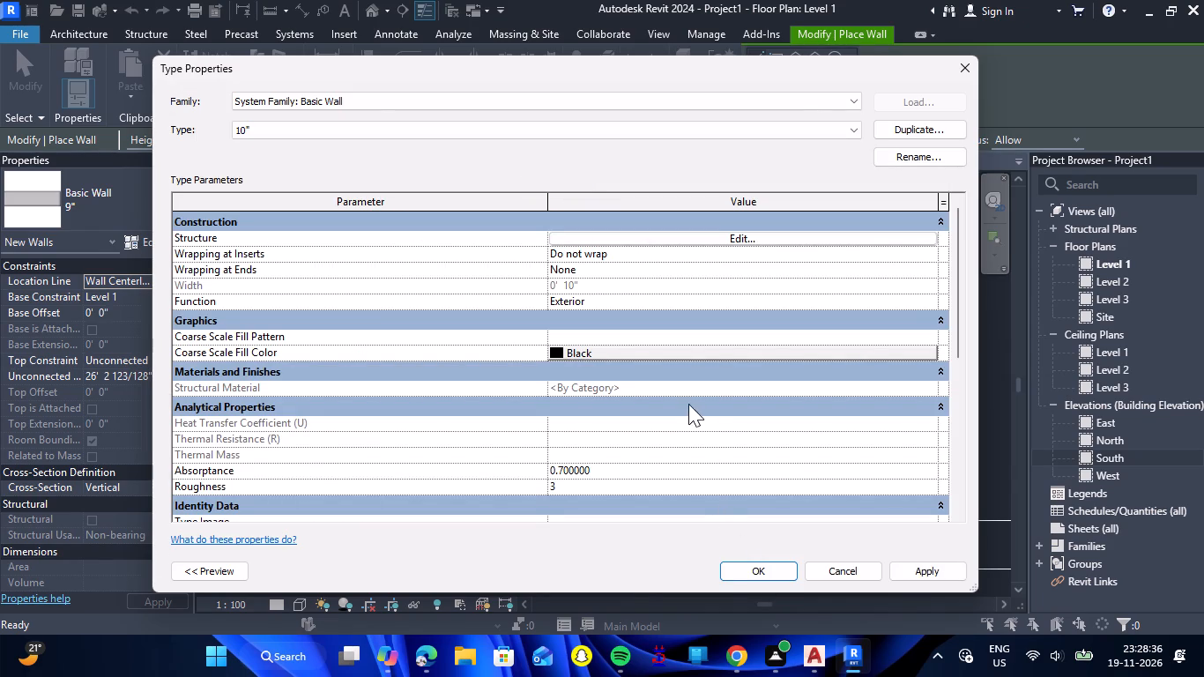
pyautogui.click(764, 569)
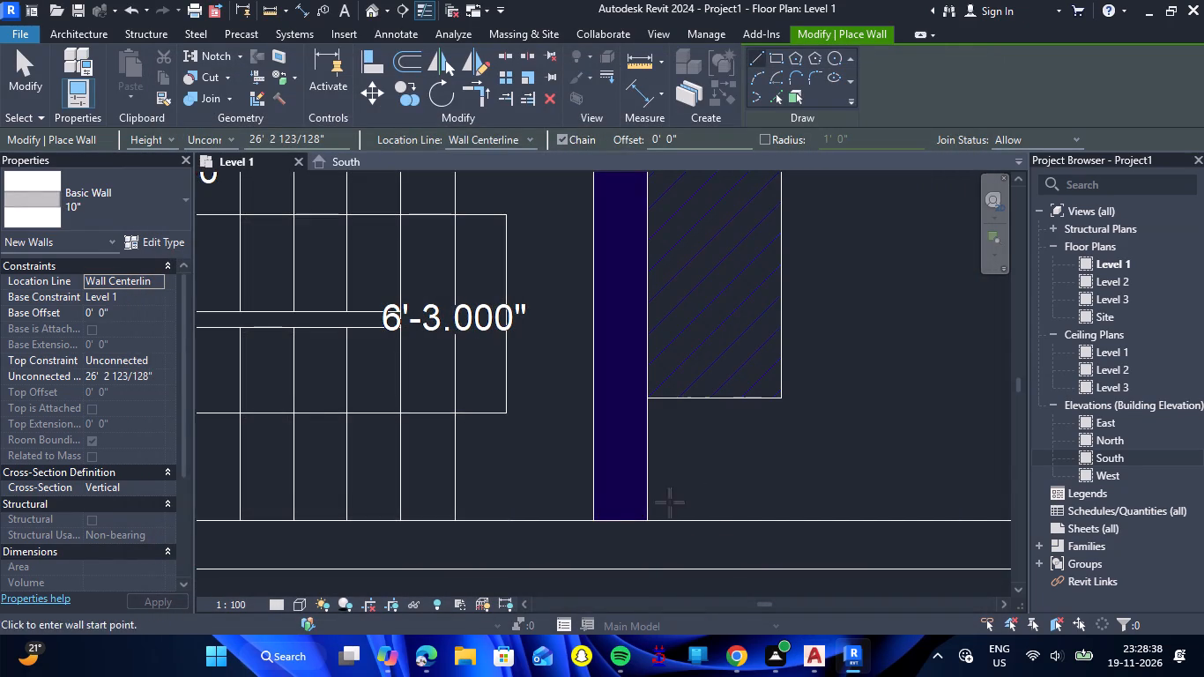
# Draw a 10" wall about 13' long on the shop's west side, from the WC+bath's south wall to the south exterior wall.
pyautogui.doubleClick(622, 520)
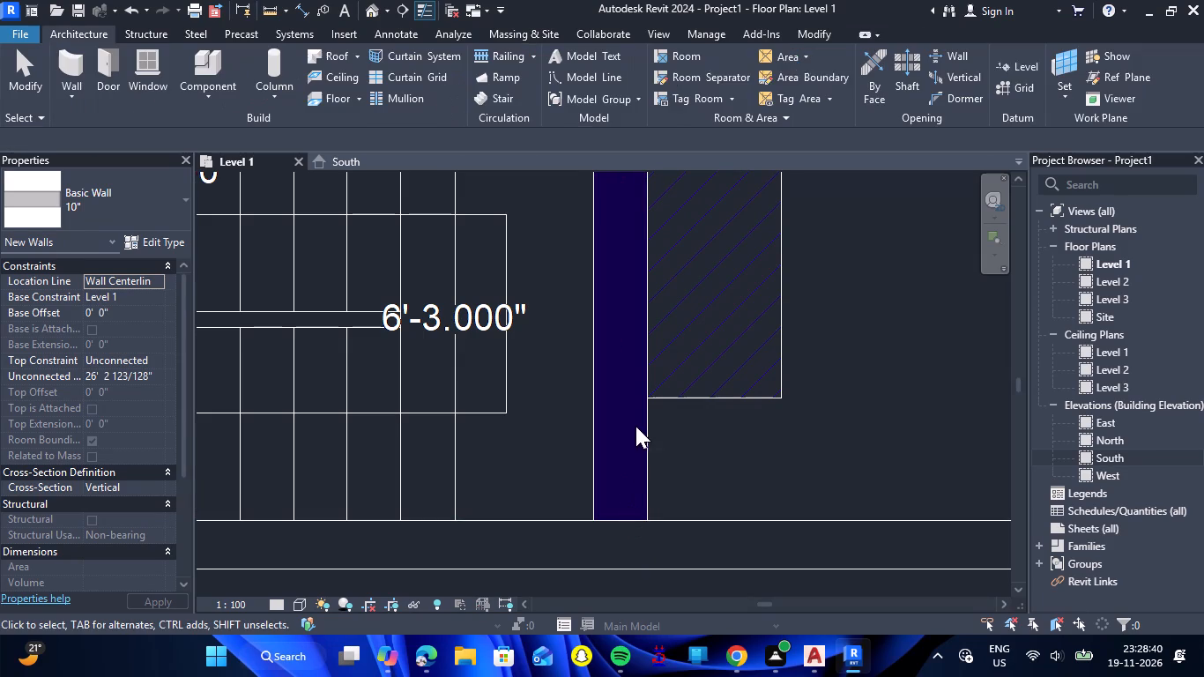
pyautogui.scroll(-11, 628, 416)
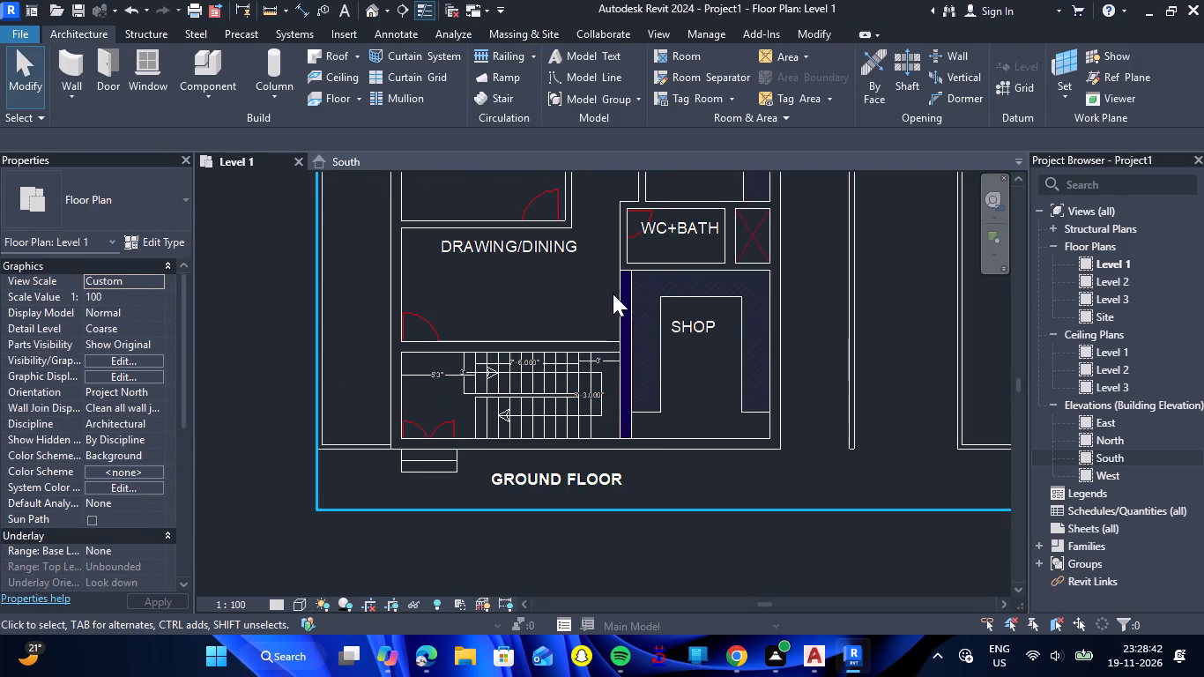
pyautogui.scroll(4, 624, 264)
pyautogui.click(63, 62)
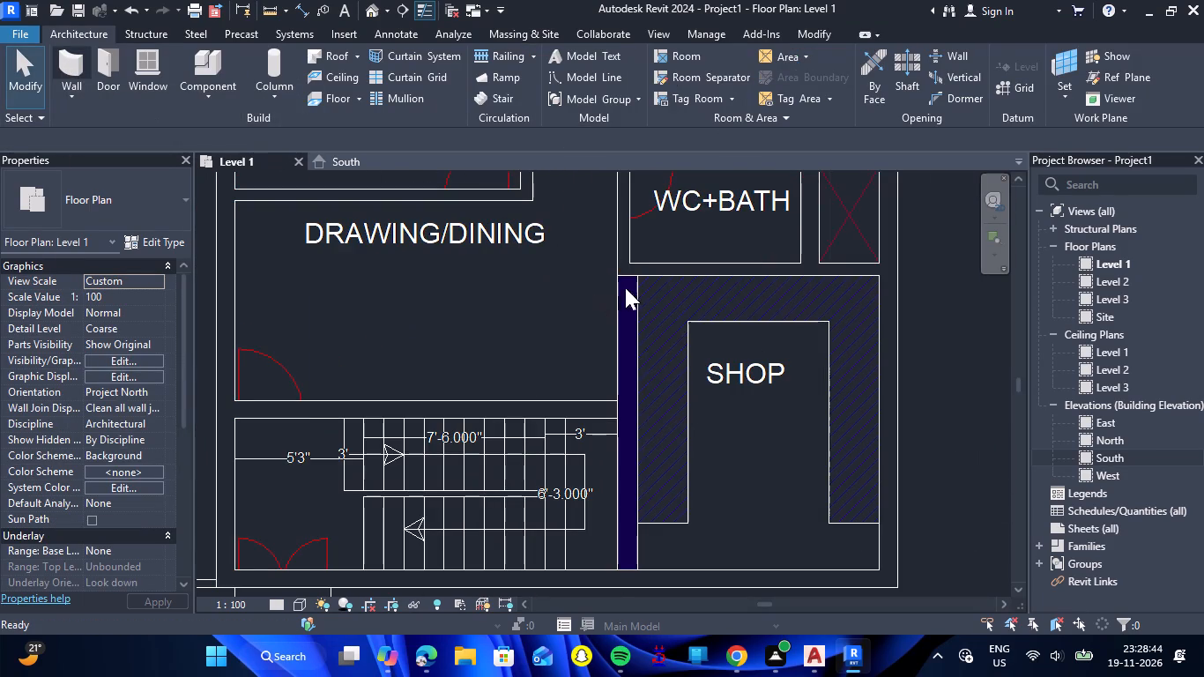
pyautogui.scroll(6, 629, 275)
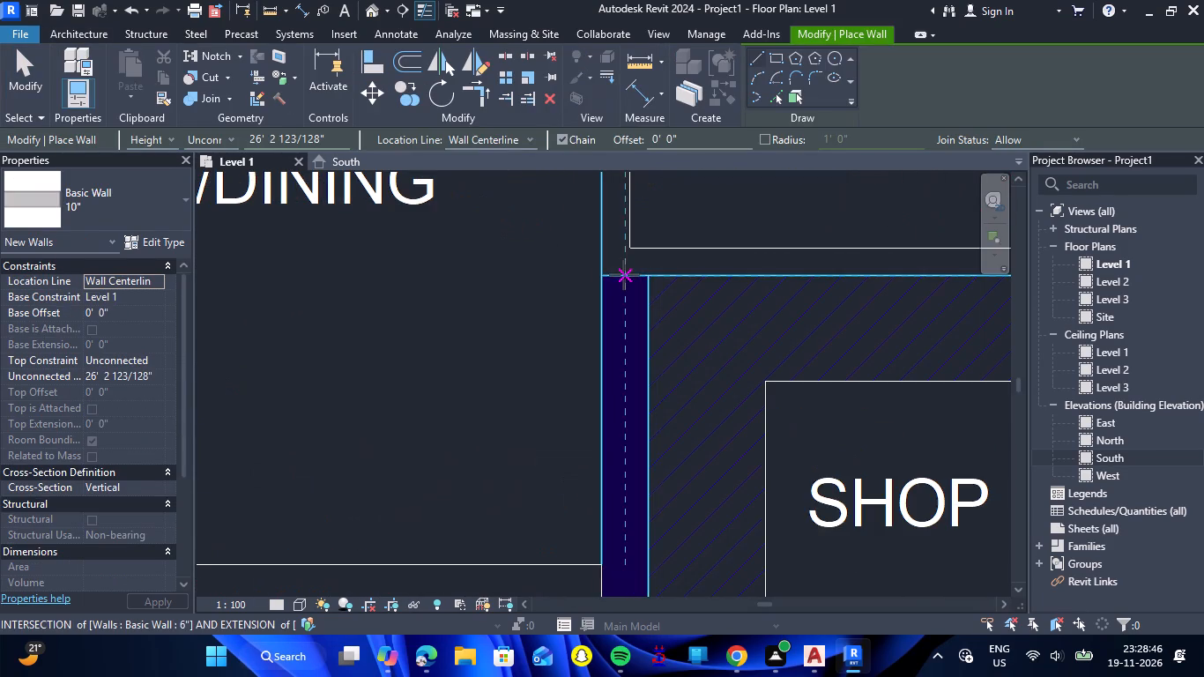
pyautogui.click(624, 275)
pyautogui.scroll(-11, 624, 376)
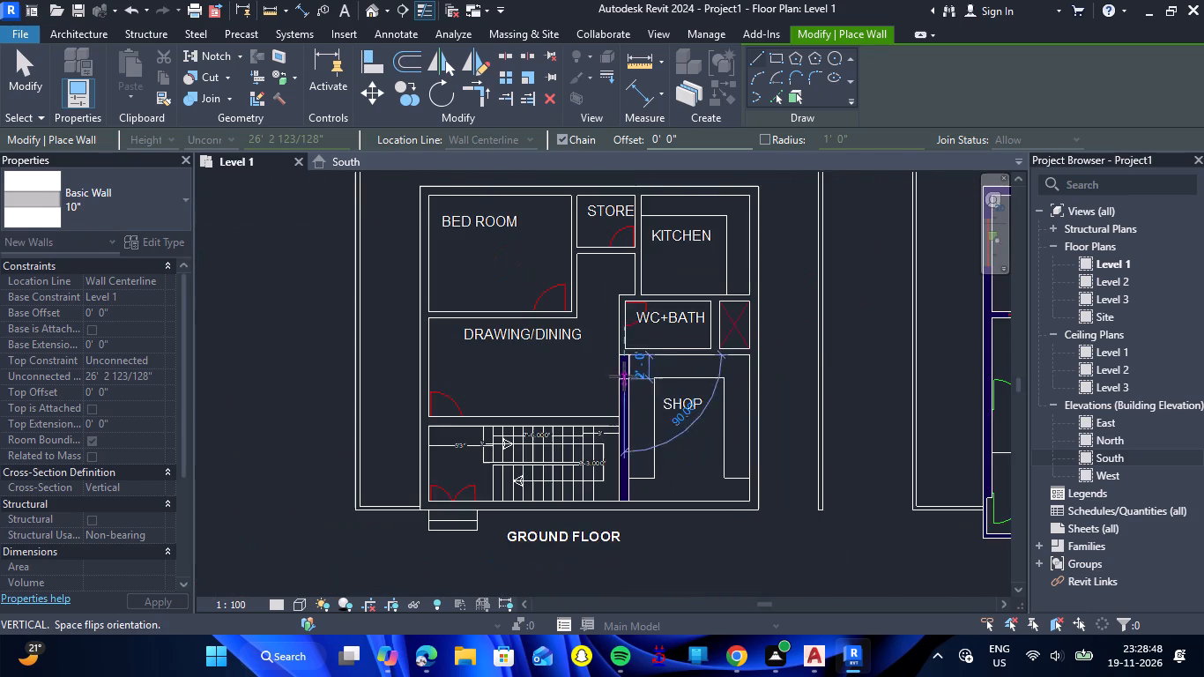
pyautogui.scroll(11, 624, 513)
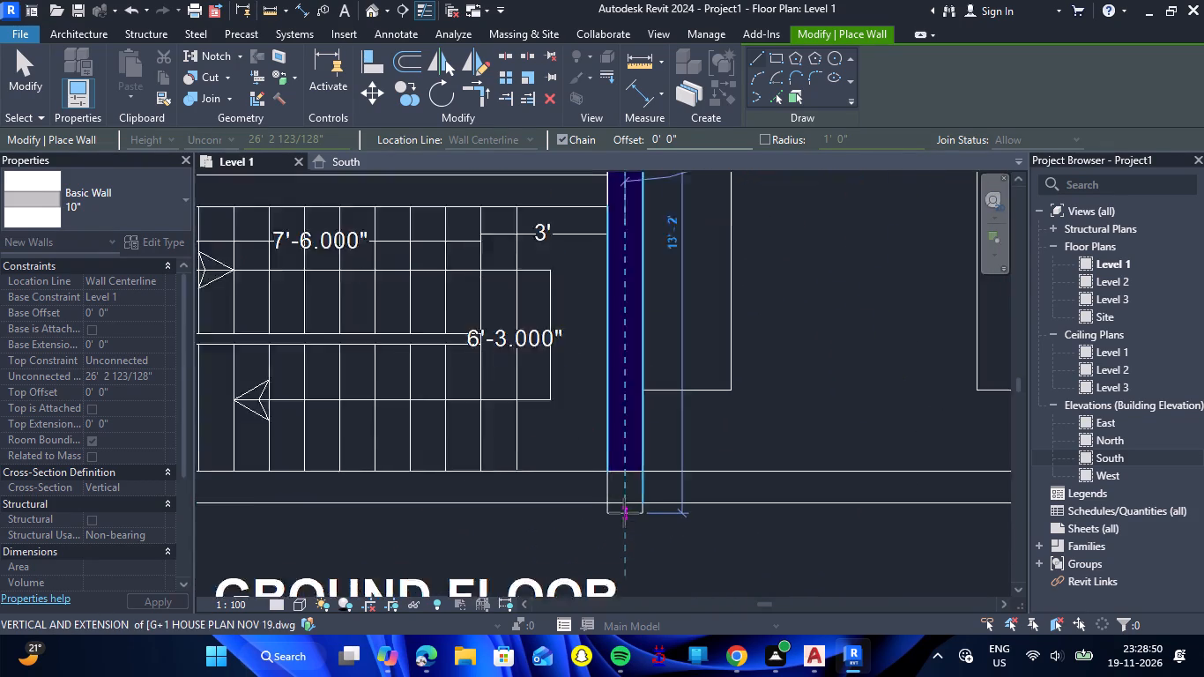
pyautogui.scroll(2, 624, 513)
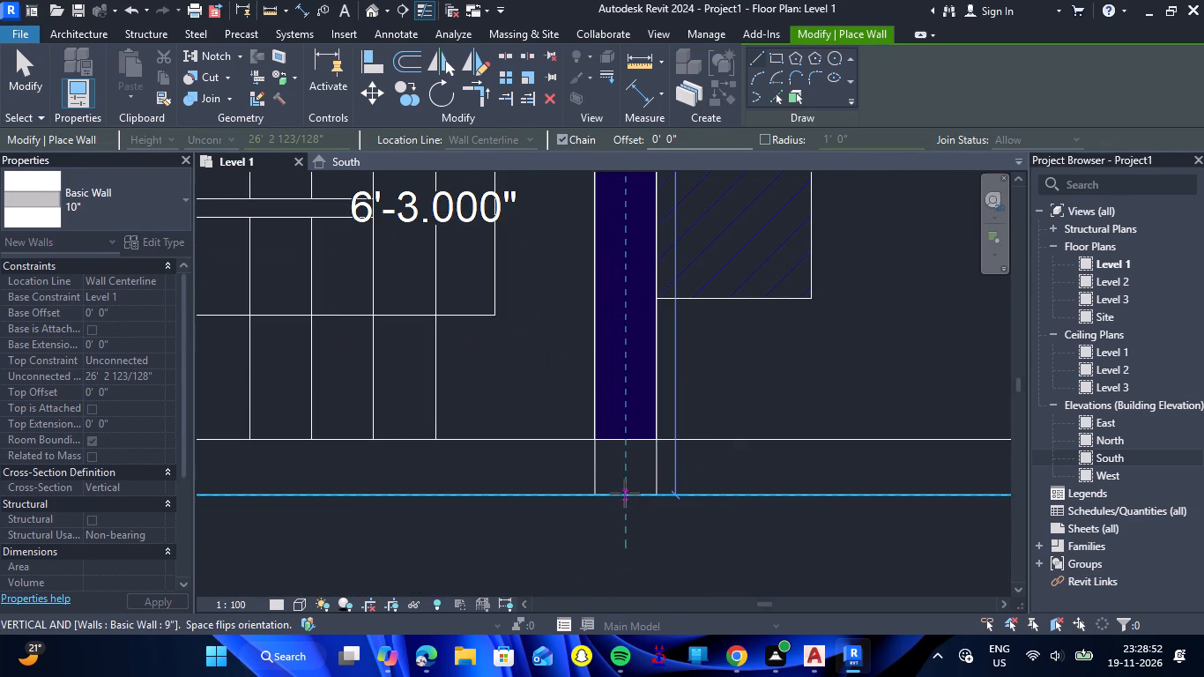
pyautogui.click(625, 494)
pyautogui.press('Escape')
pyautogui.scroll(-3, 625, 494)
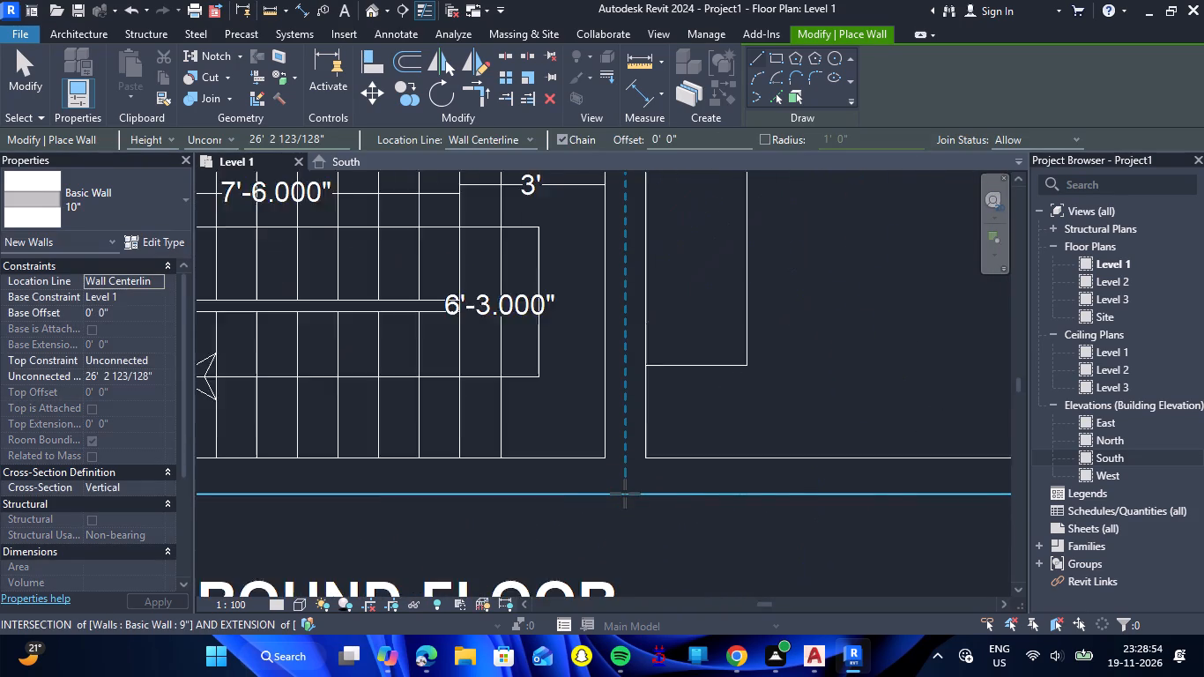
pyautogui.scroll(-1, 625, 494)
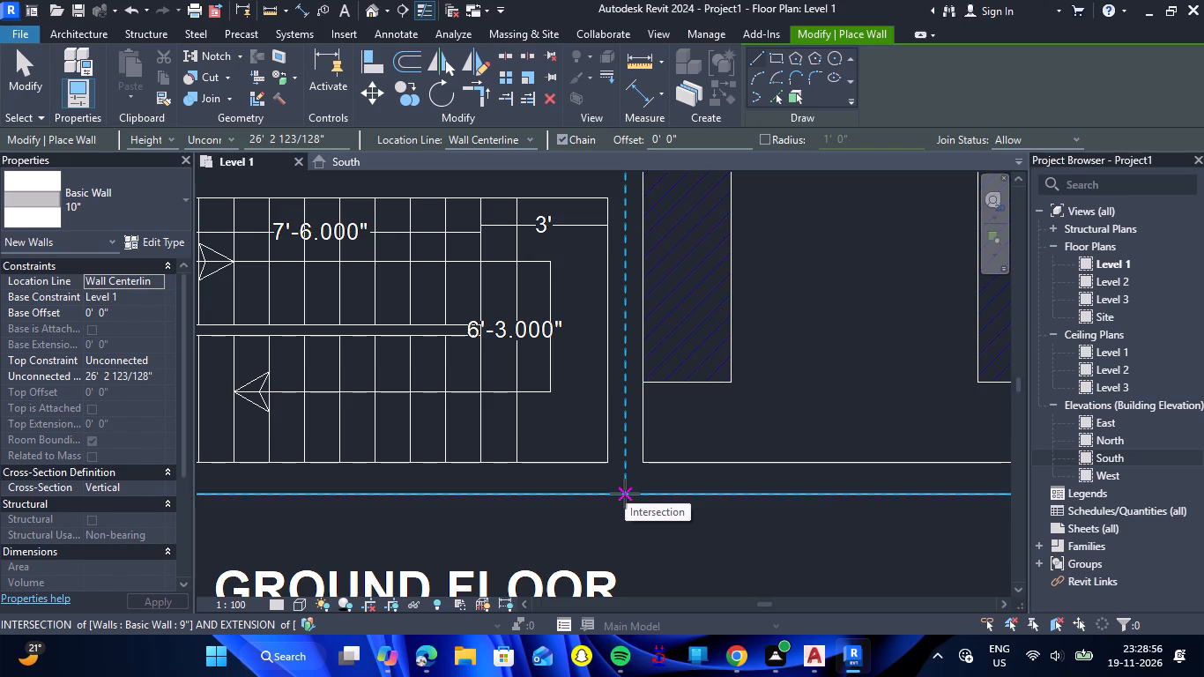
pyautogui.scroll(-5, 625, 494)
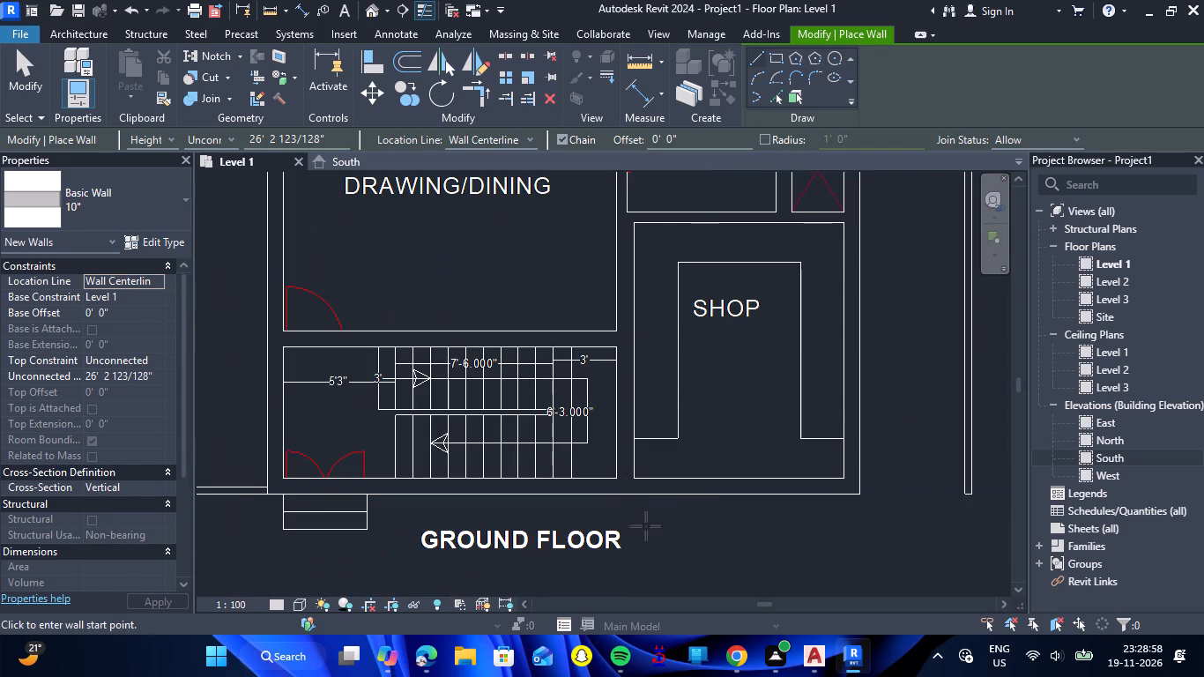
pyautogui.press('Escape')
pyautogui.scroll(-5, 648, 520)
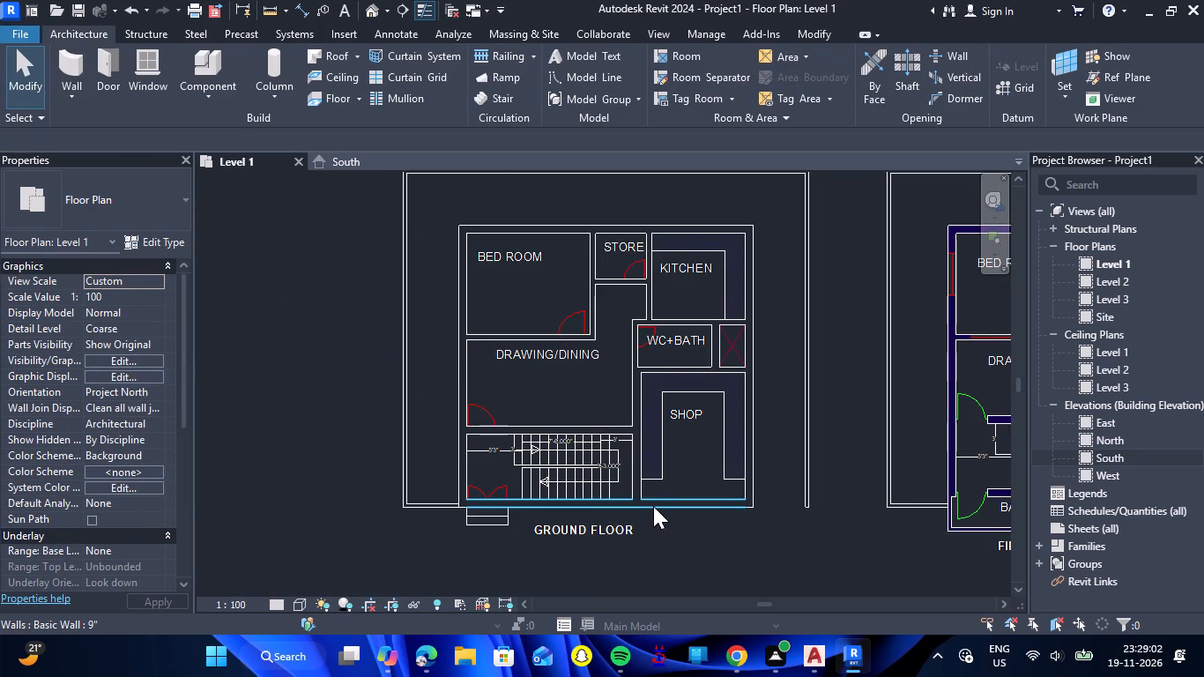
# Select all the exterior and interior ground floor walls together and set their unconnected height to 10' 6".
pyautogui.doubleClick(725, 507)
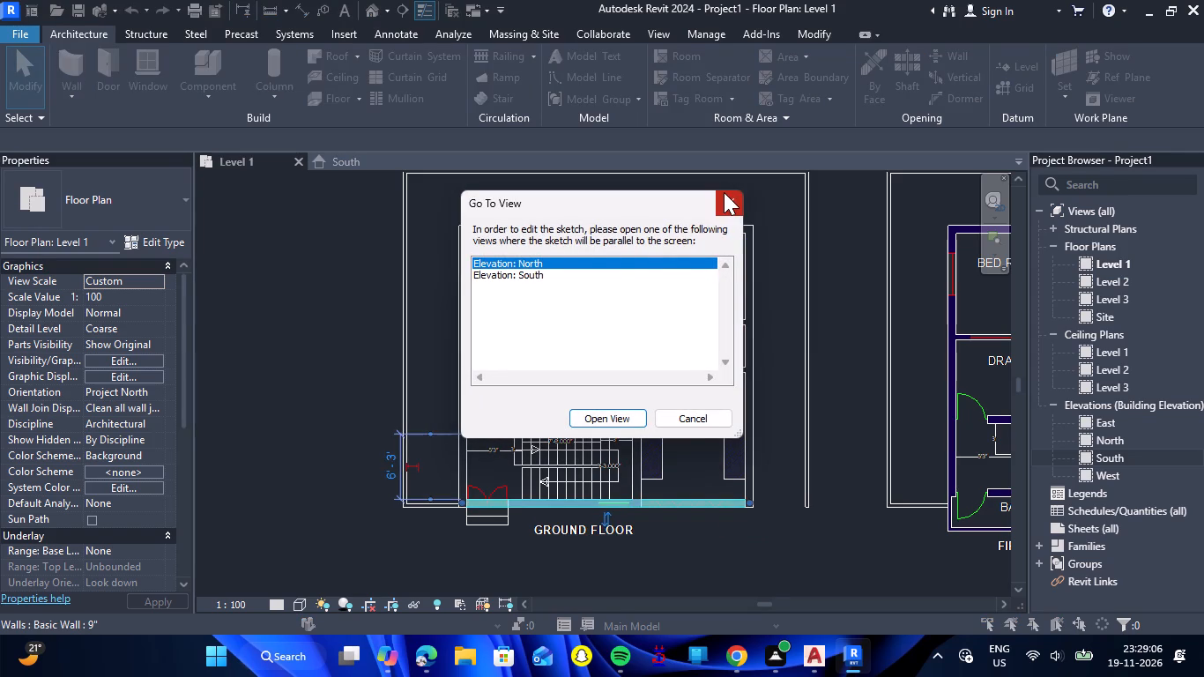
pyautogui.click(724, 192)
pyautogui.doubleClick(460, 370)
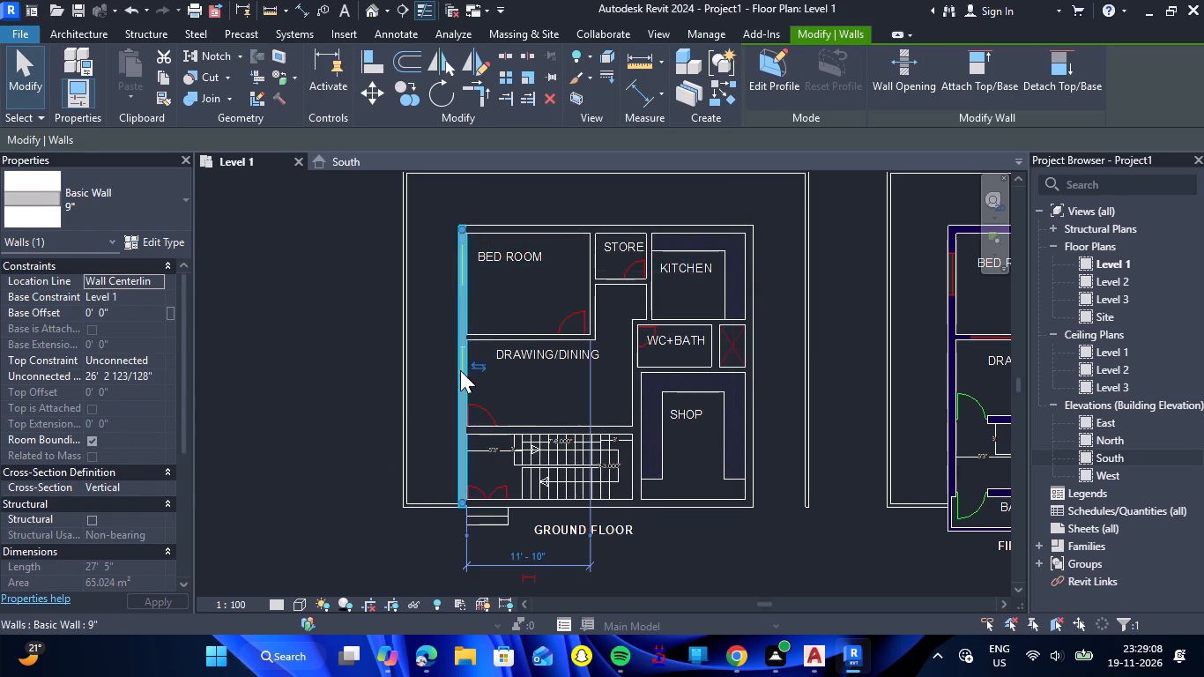
pyautogui.click(520, 227)
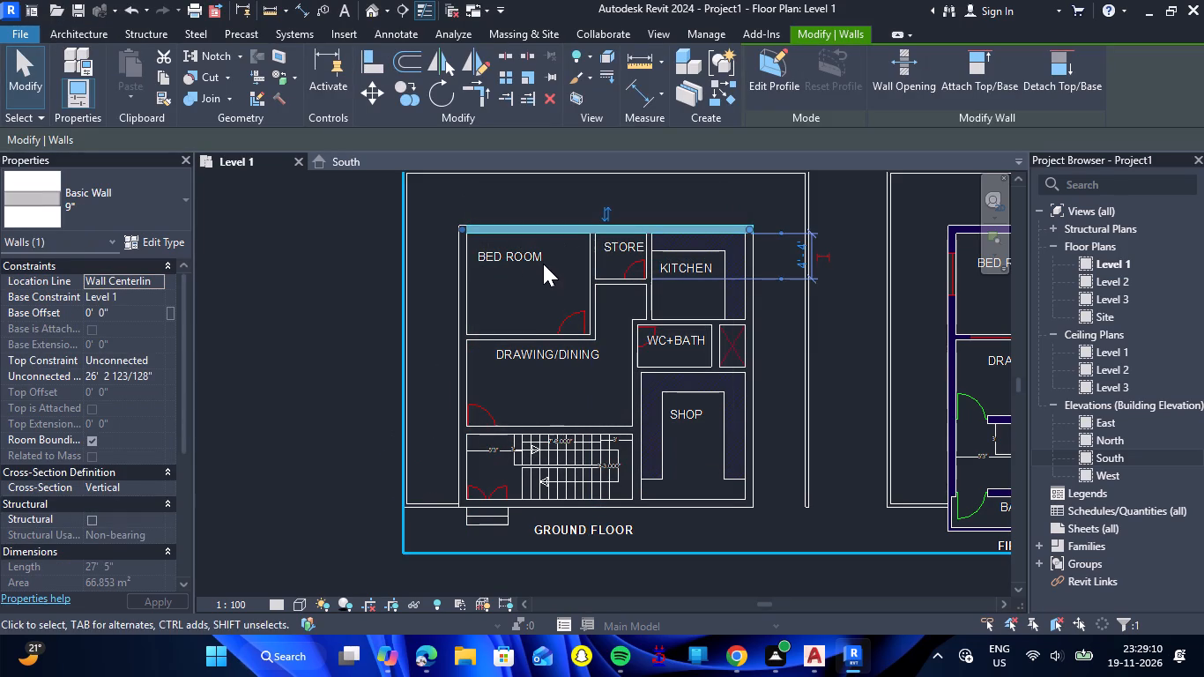
pyautogui.scroll(2, 543, 264)
pyautogui.keyDown('ctrl'); pyautogui.click(440, 293); pyautogui.keyUp('ctrl')
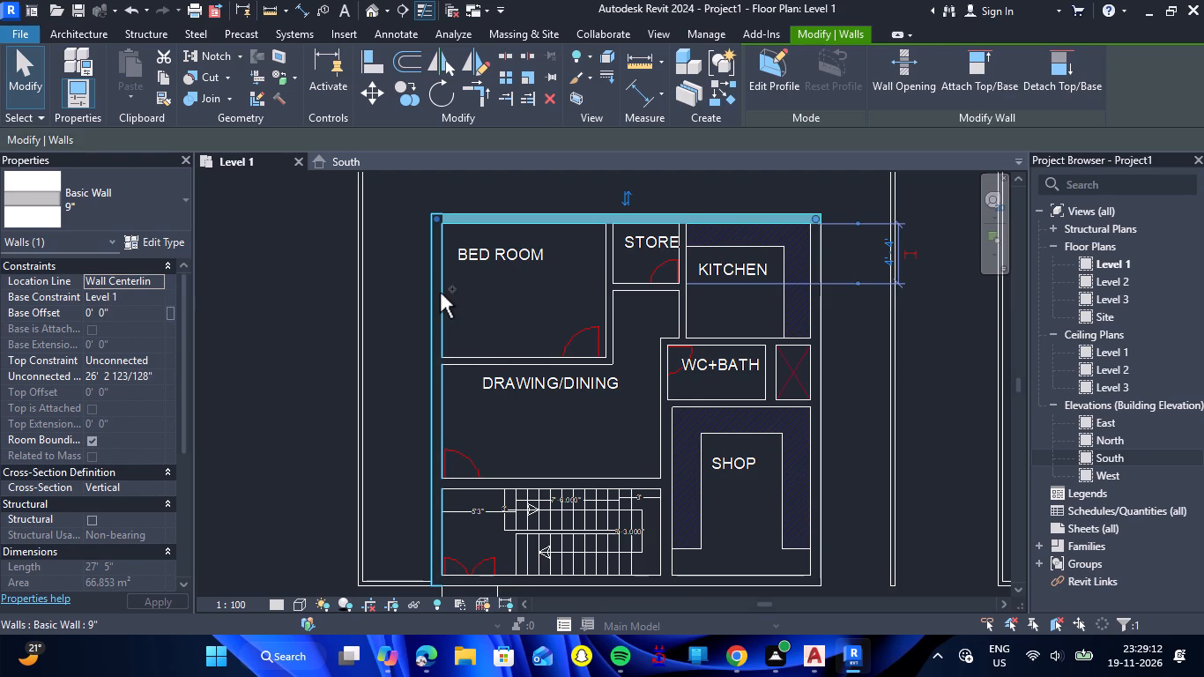
pyautogui.keyDown('ctrl'); pyautogui.click(487, 356); pyautogui.keyUp('ctrl')
pyautogui.keyDown('ctrl'); pyautogui.doubleClick(607, 320); pyautogui.keyUp('ctrl')
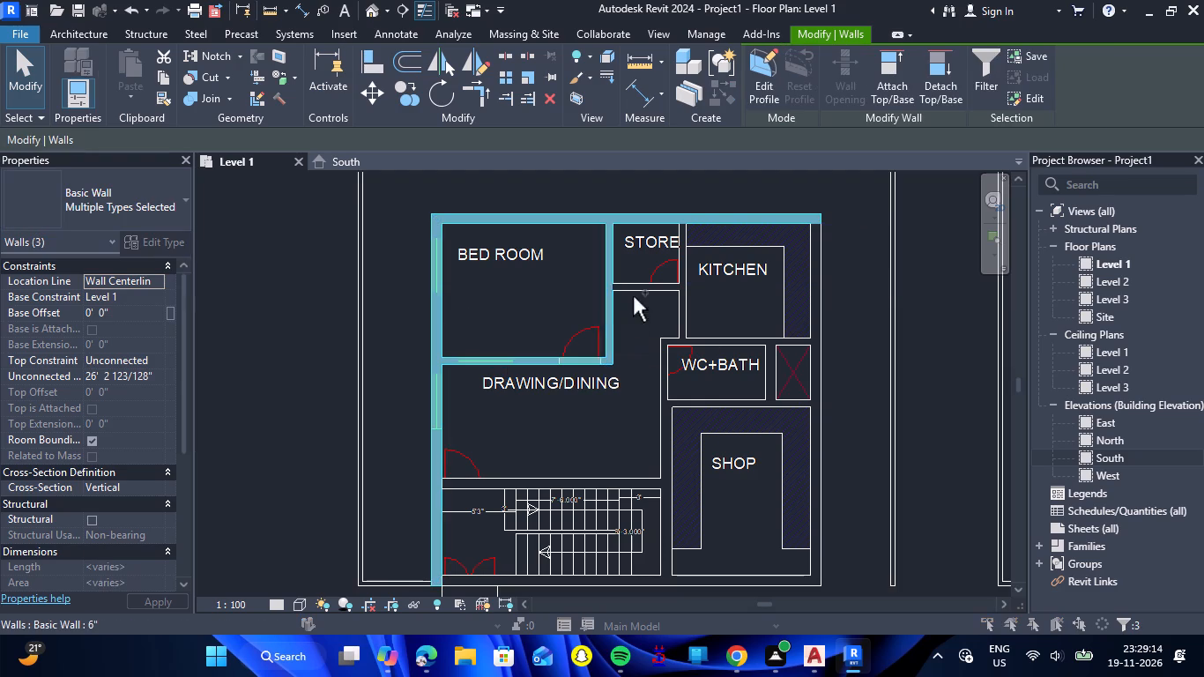
pyautogui.click(729, 203)
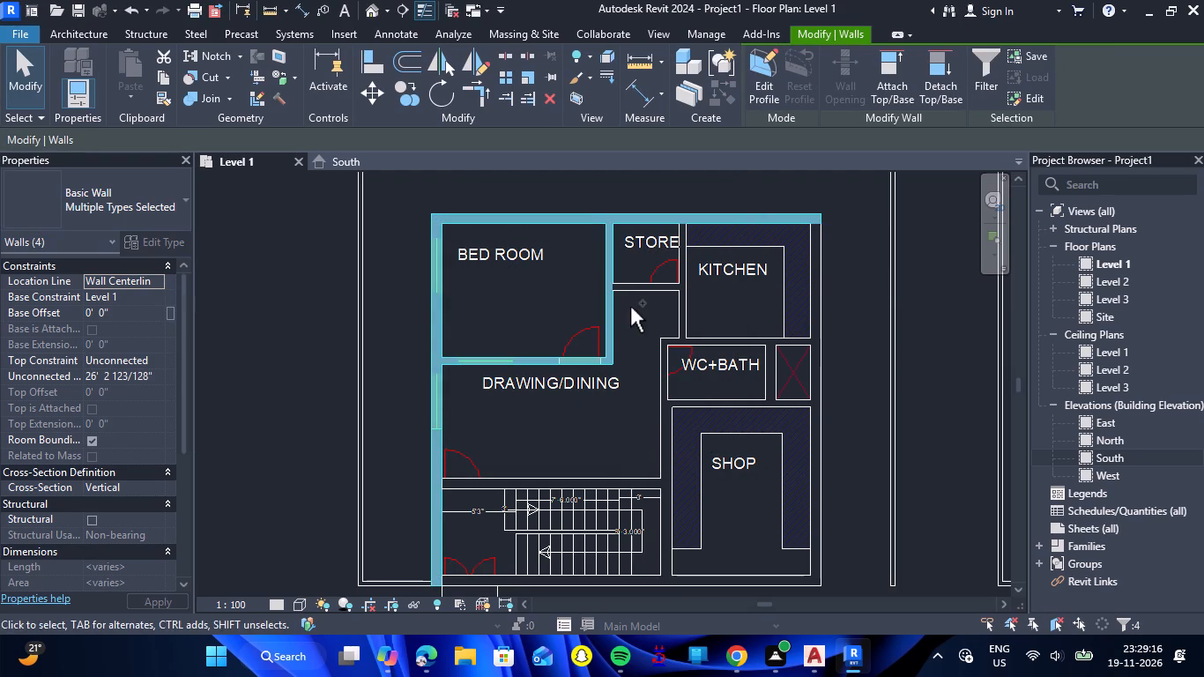
pyautogui.keyDown('ctrl'); pyautogui.doubleClick(629, 293); pyautogui.keyUp('ctrl')
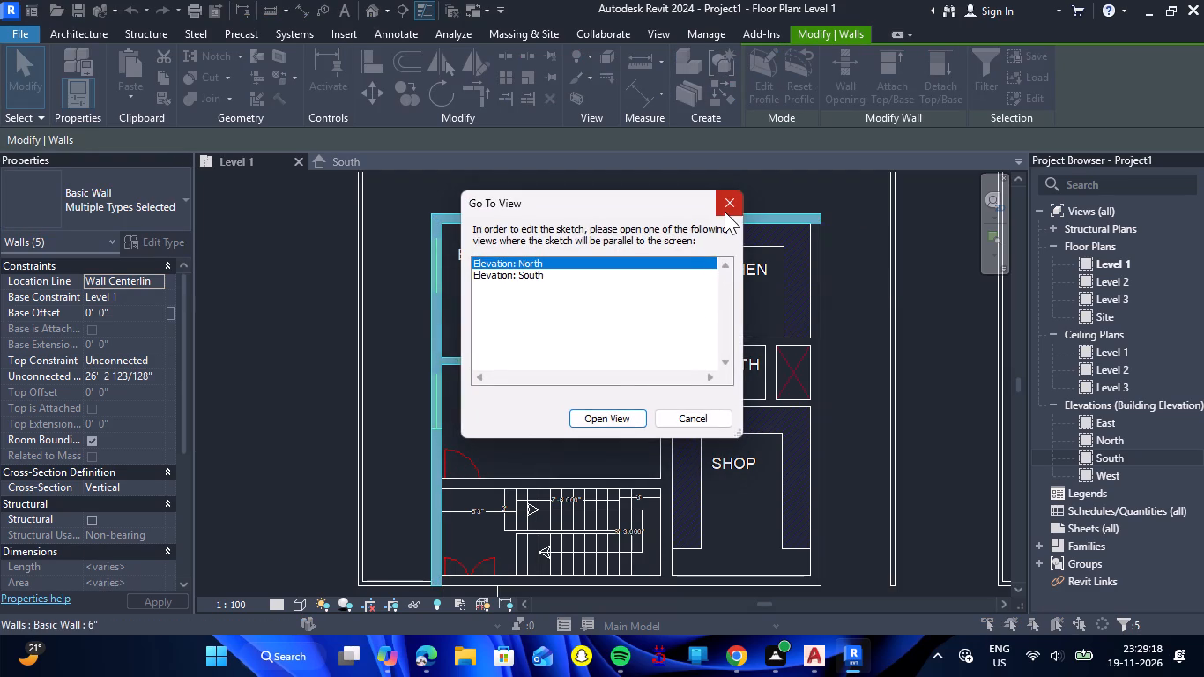
pyautogui.click(725, 212)
pyautogui.scroll(3, 664, 249)
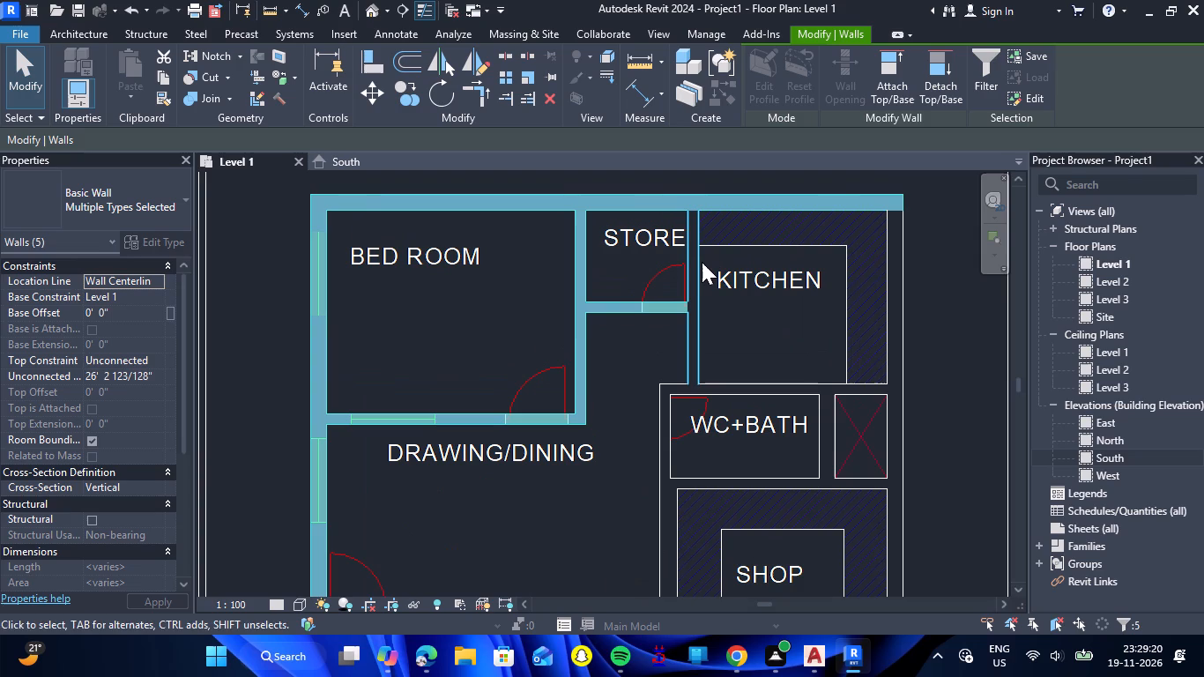
pyautogui.keyDown('ctrl'); pyautogui.click(702, 262); pyautogui.keyUp('ctrl')
pyautogui.keyDown('ctrl'); pyautogui.click(779, 376); pyautogui.keyUp('ctrl')
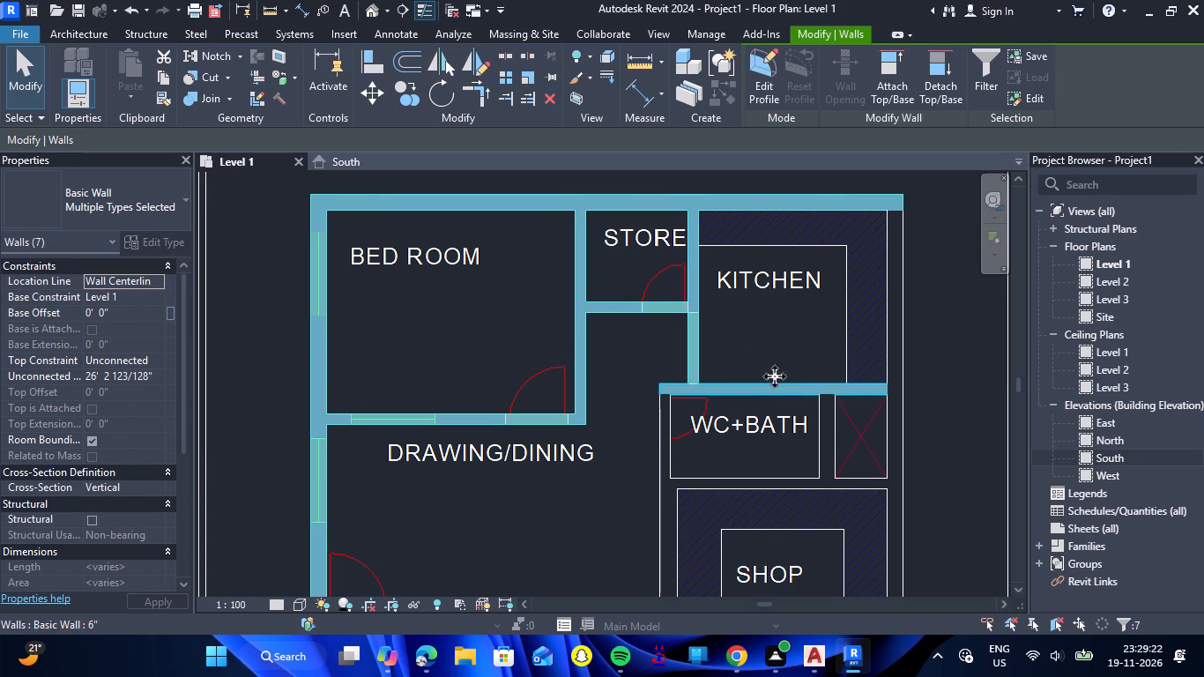
pyautogui.keyDown('ctrl'); pyautogui.click(653, 451); pyautogui.keyUp('ctrl')
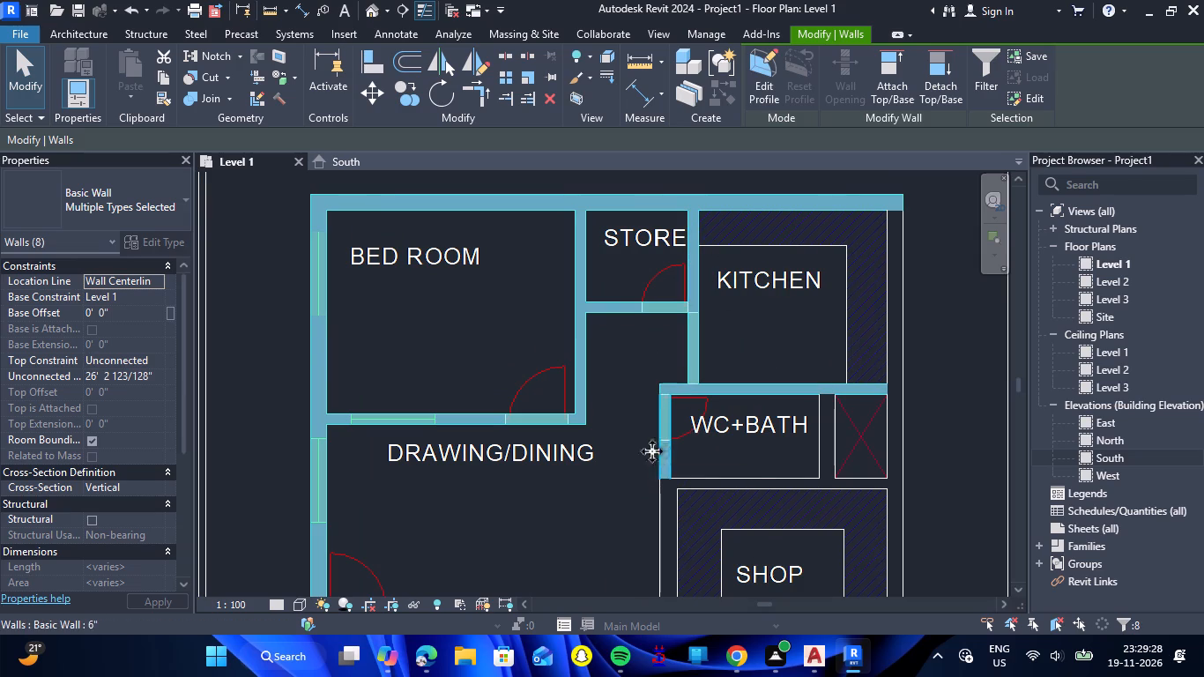
pyautogui.keyDown('ctrl'); pyautogui.click(814, 461); pyautogui.keyUp('ctrl')
pyautogui.keyDown('ctrl'); pyautogui.click(751, 474); pyautogui.keyUp('ctrl')
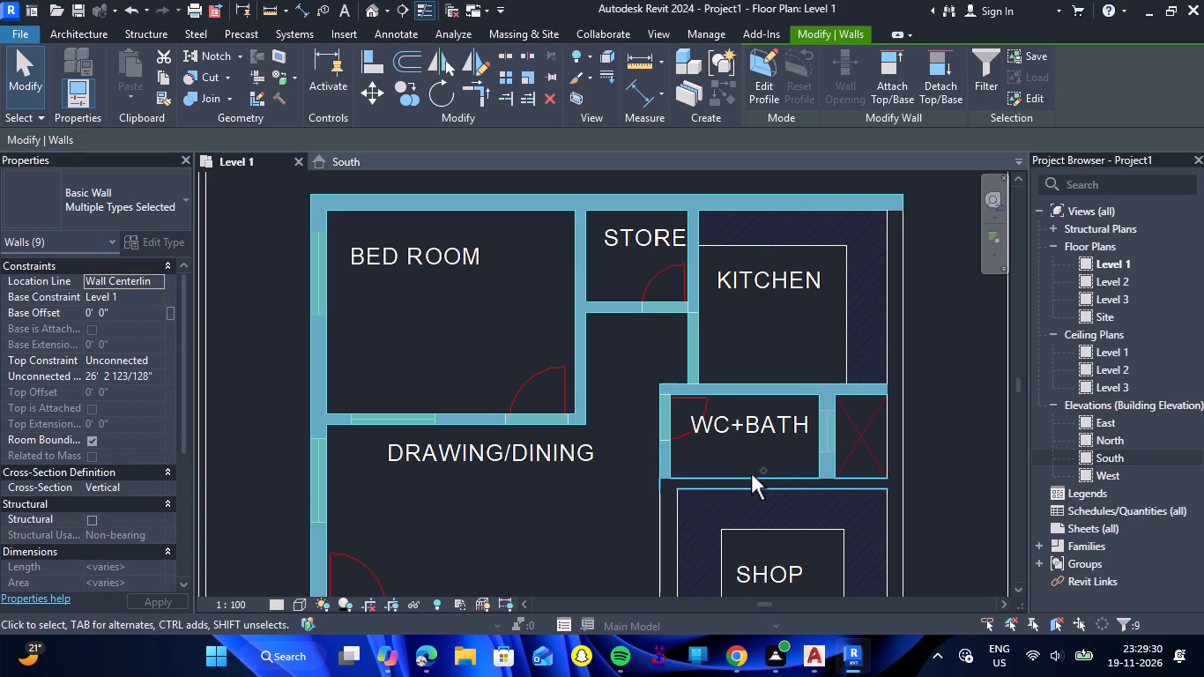
pyautogui.keyDown('ctrl'); pyautogui.click(904, 455); pyautogui.keyUp('ctrl')
pyautogui.scroll(-3, 745, 305)
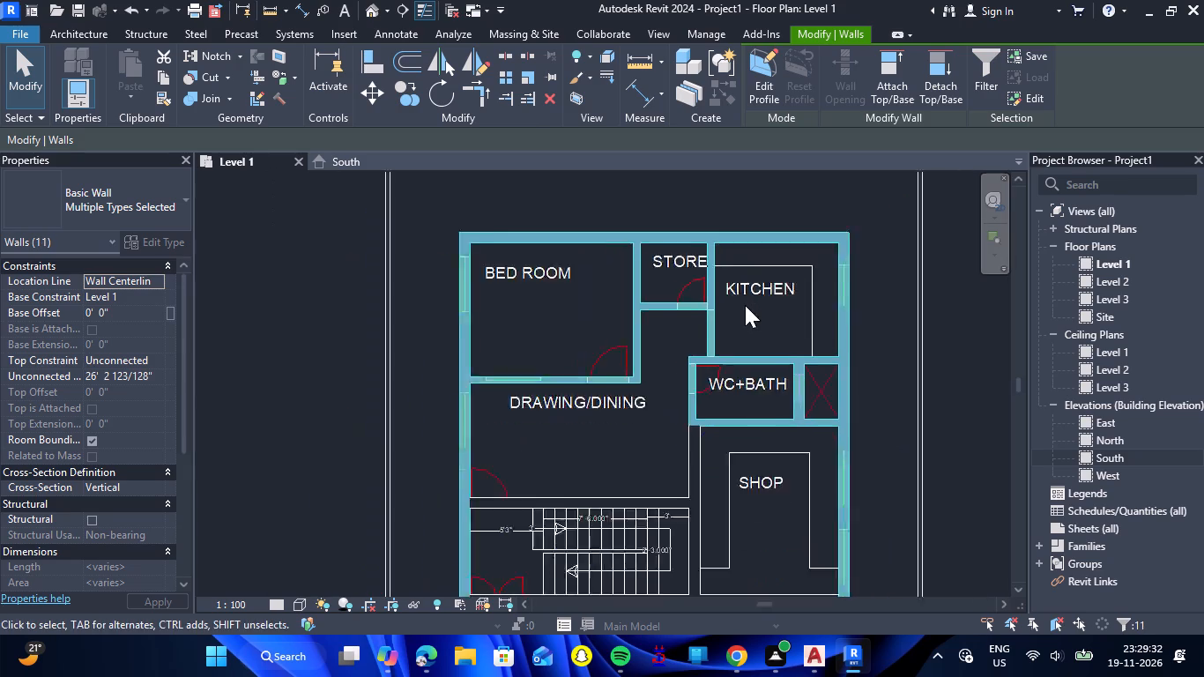
pyautogui.scroll(-2, 745, 305)
pyautogui.scroll(4, 723, 432)
pyautogui.keyDown('ctrl'); pyautogui.click(703, 439); pyautogui.keyUp('ctrl')
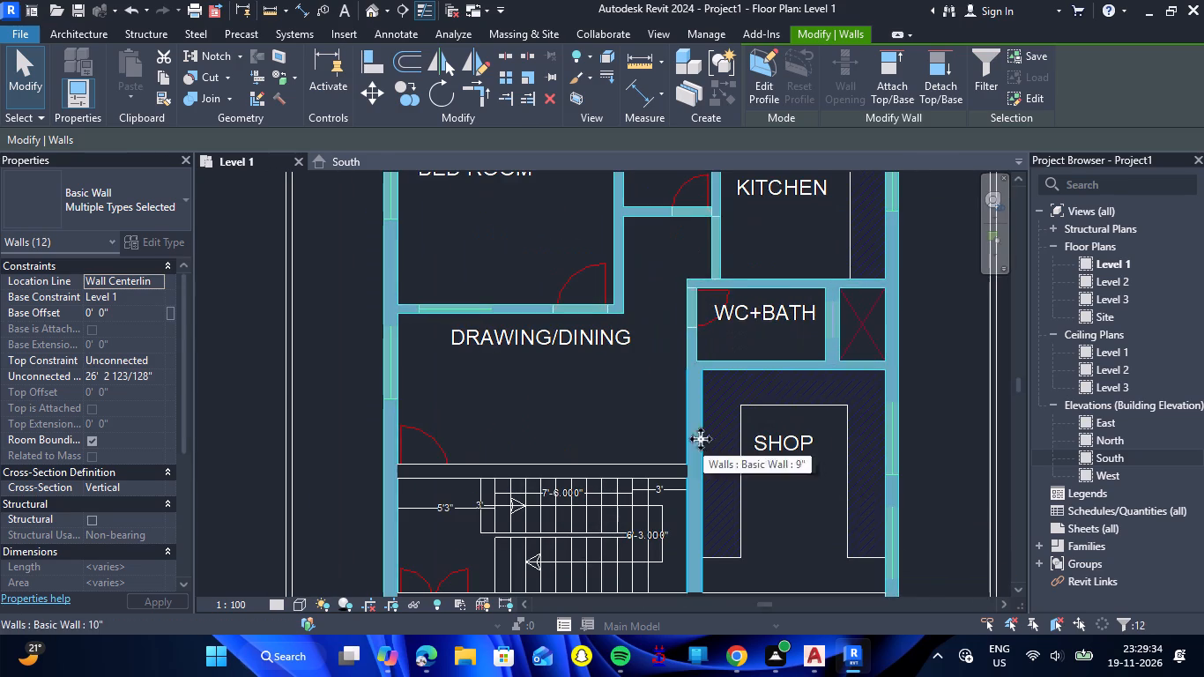
pyautogui.keyDown('ctrl'); pyautogui.click(657, 460); pyautogui.keyUp('ctrl')
pyautogui.scroll(-3, 583, 401)
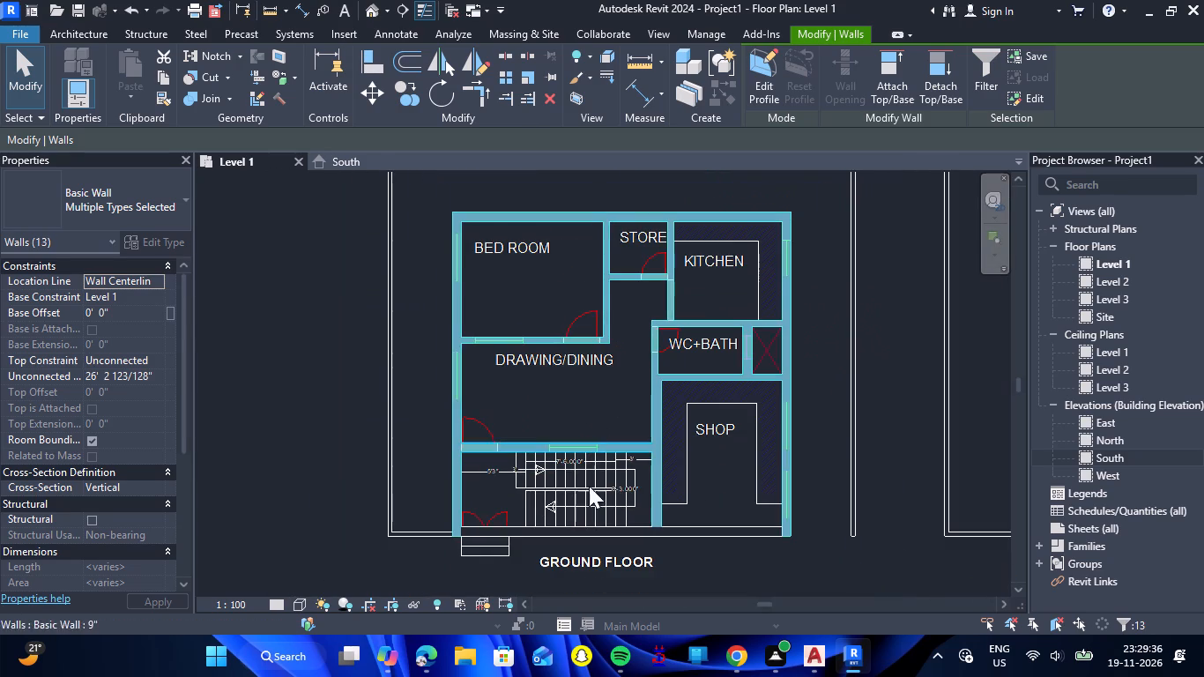
pyautogui.scroll(3, 554, 525)
pyautogui.keyDown('ctrl'); pyautogui.click(569, 542); pyautogui.keyUp('ctrl')
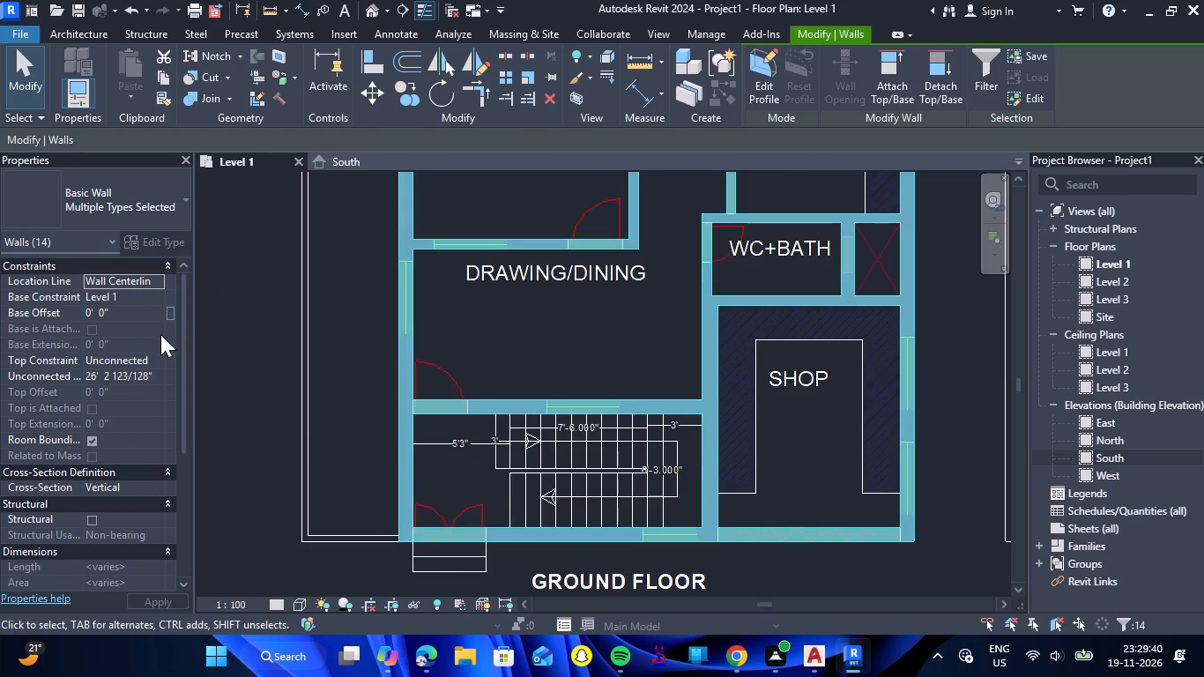
pyautogui.click(159, 375)
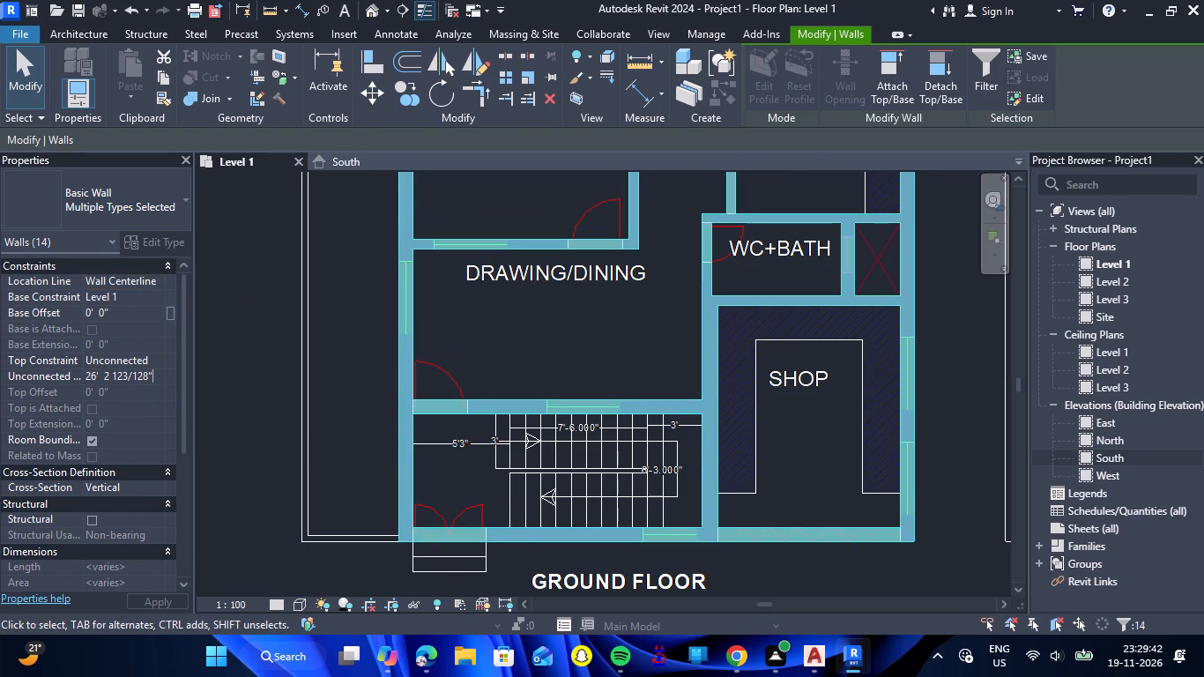
pyautogui.press('BackSpace')
pyautogui.press('BackSpace')
pyautogui.press('BackSpace')
pyautogui.press('BackSpace')
pyautogui.press('BackSpace')
pyautogui.press('BackSpace')
pyautogui.press('BackSpace')
pyautogui.press('BackSpace')
pyautogui.press('BackSpace')
pyautogui.press('BackSpace')
pyautogui.press('BackSpace')
pyautogui.press('BackSpace')
pyautogui.press('BackSpace')
pyautogui.press('BackSpace')
pyautogui.press('BackSpace')
pyautogui.press('BackSpace')
pyautogui.press('BackSpace')
pyautogui.press('BackSpace')
pyautogui.press('BackSpace')
pyautogui.press('BackSpace')
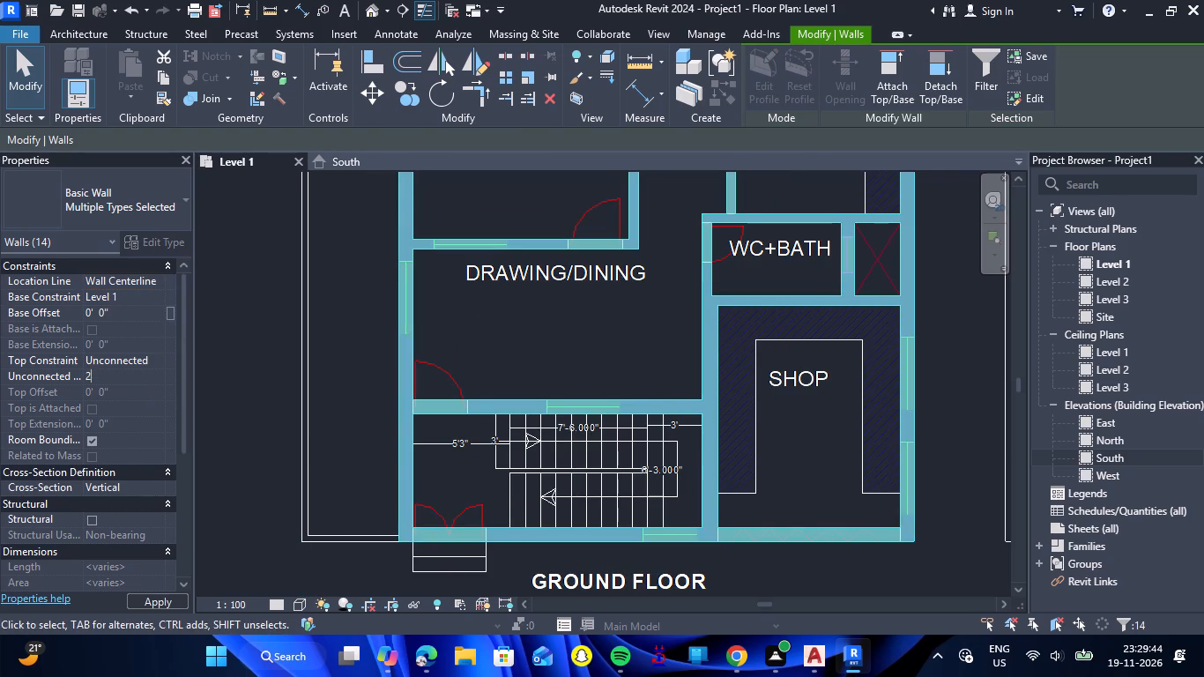
pyautogui.write("10'6")
pyautogui.hotkey('shift', '"')
pyautogui.press('Return')
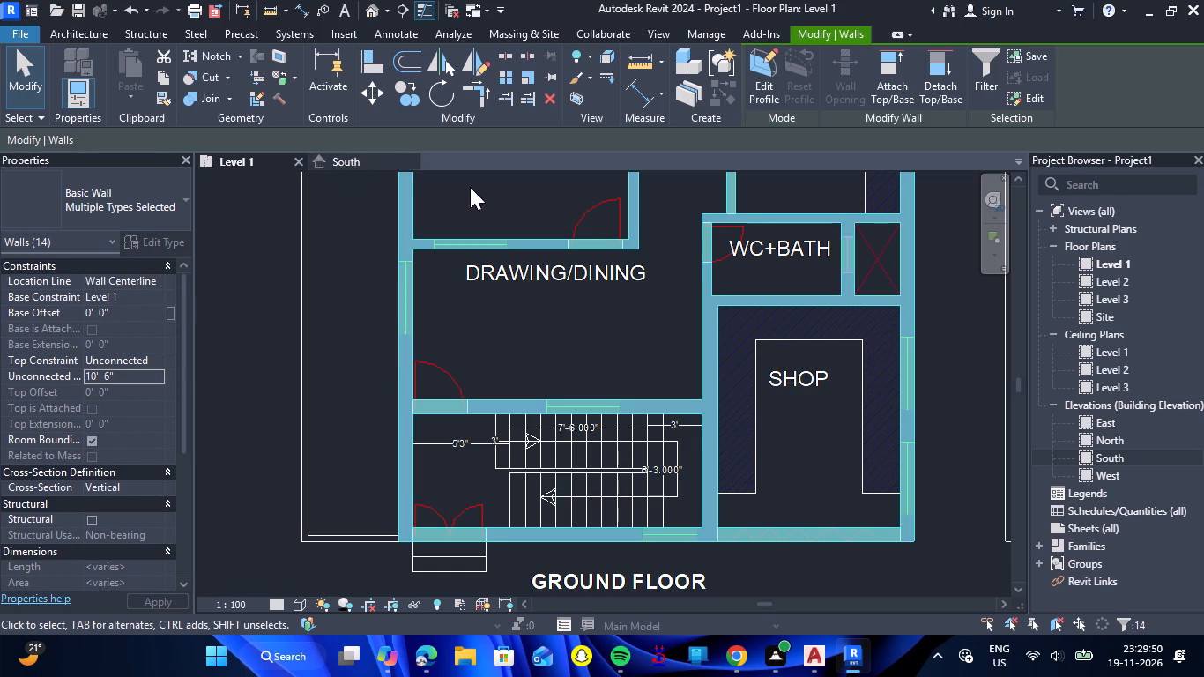
# Open the default 3D view and examine the ground floor walls at their new height.
pyautogui.click(382, 17)
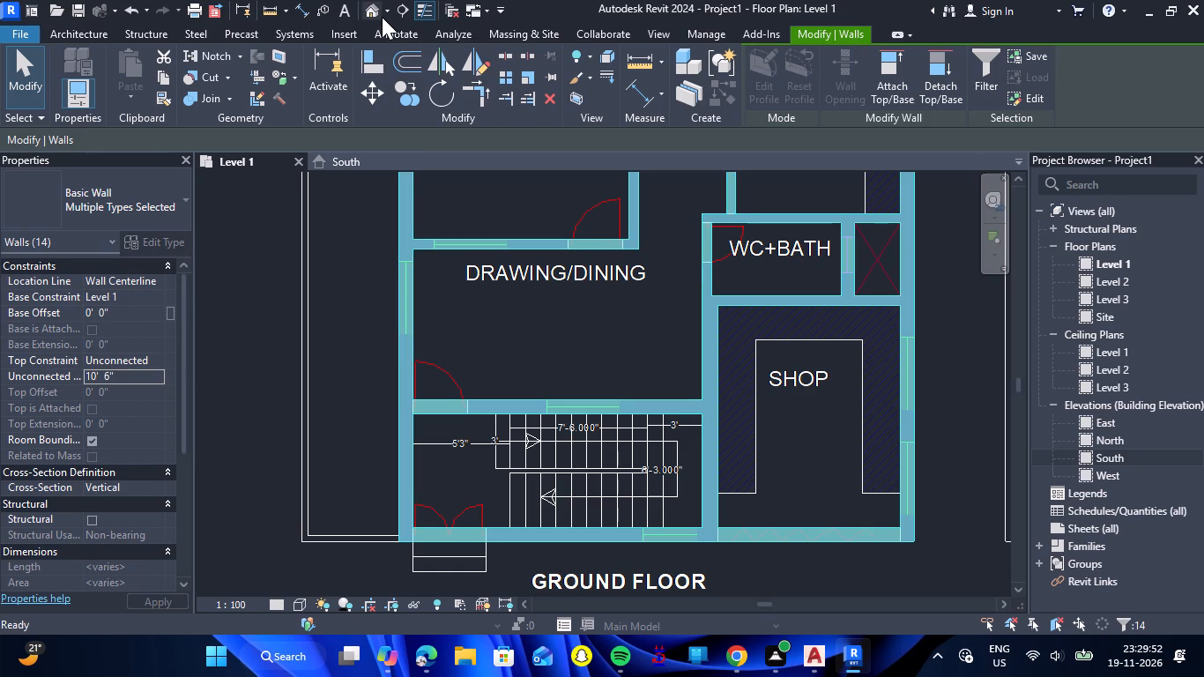
pyautogui.scroll(5, 508, 420)
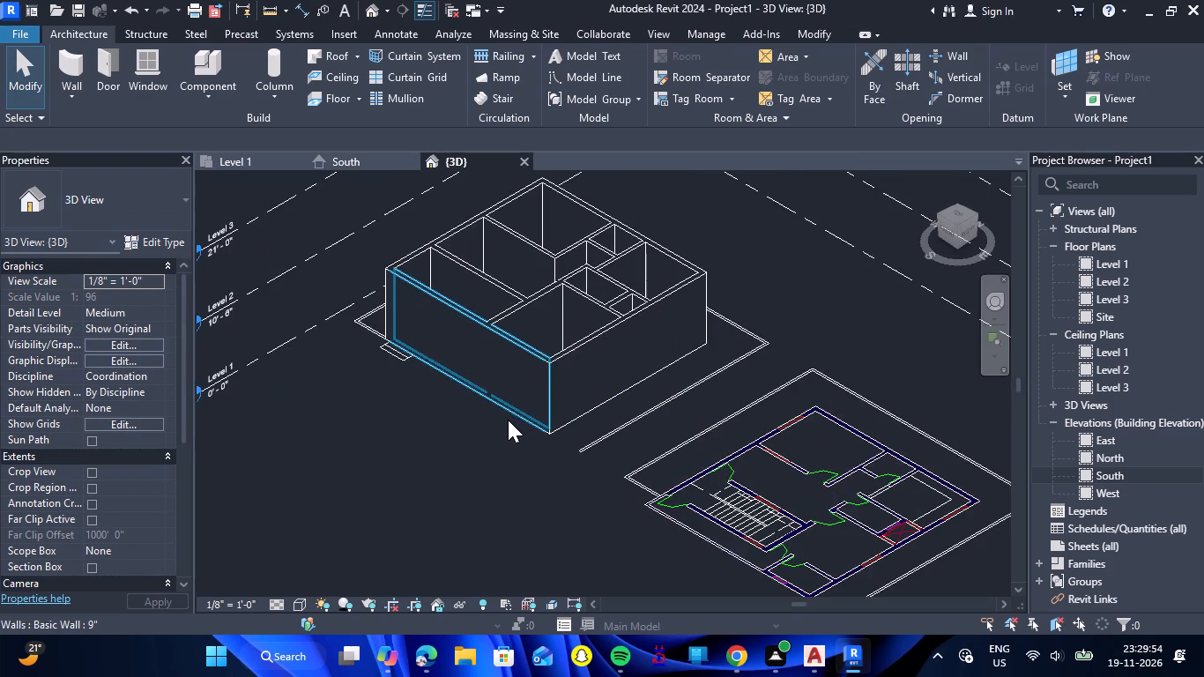
pyautogui.scroll(4, 508, 420)
pyautogui.scroll(-1, 508, 420)
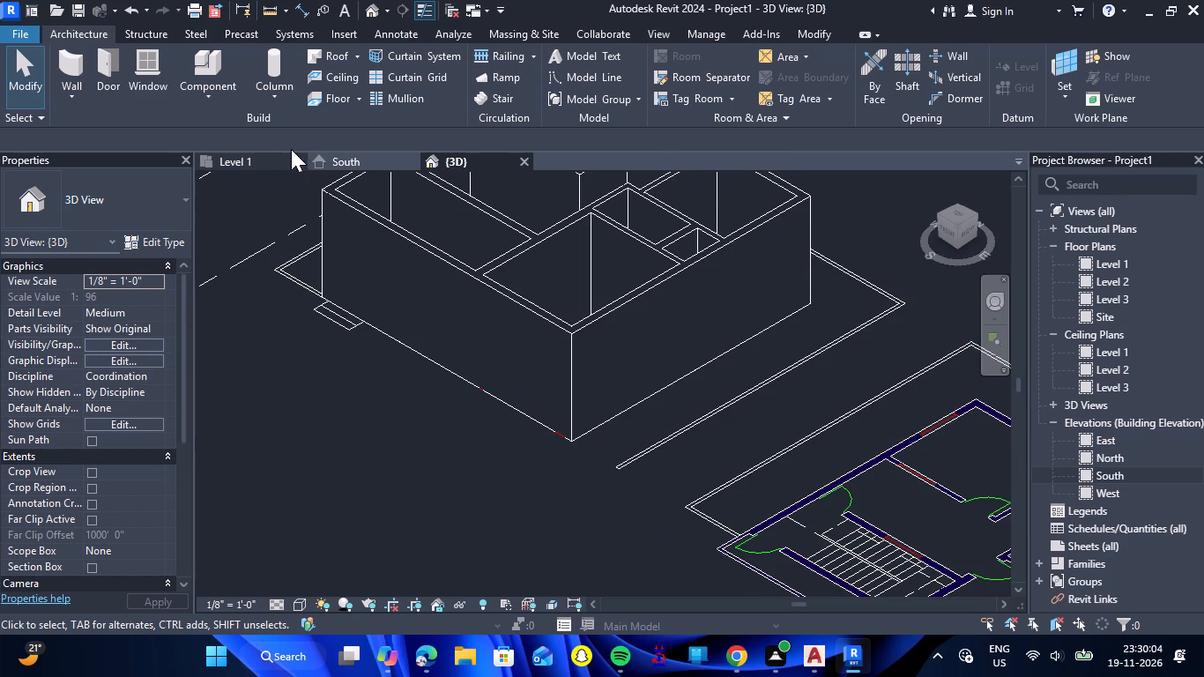
# Return to the Level 1 floor plan and set its visual style to Wireframe.
pyautogui.click(271, 160)
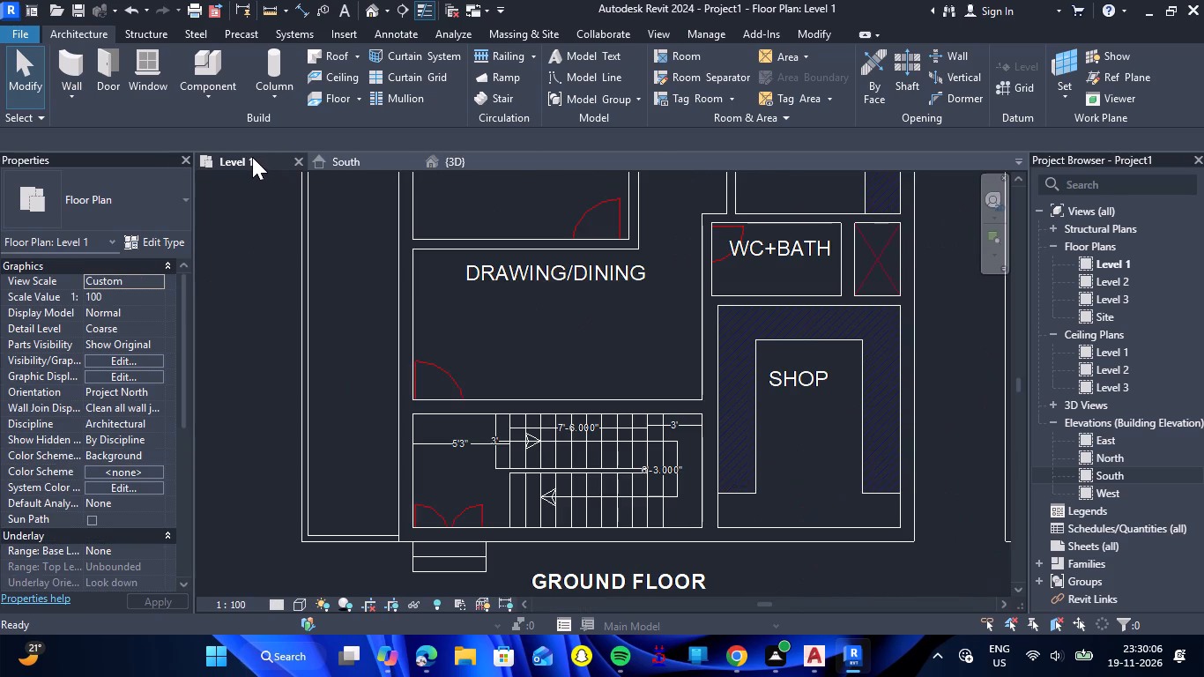
pyautogui.scroll(-4, 308, 254)
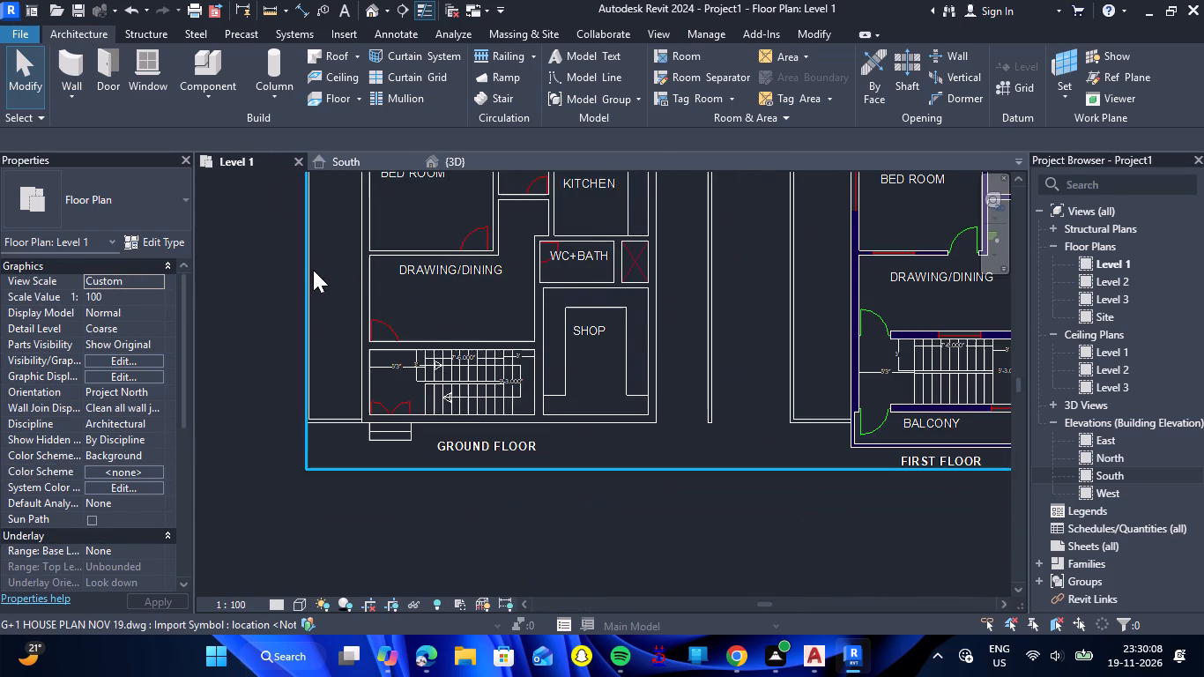
pyautogui.scroll(-6, 335, 282)
pyautogui.scroll(5, 331, 228)
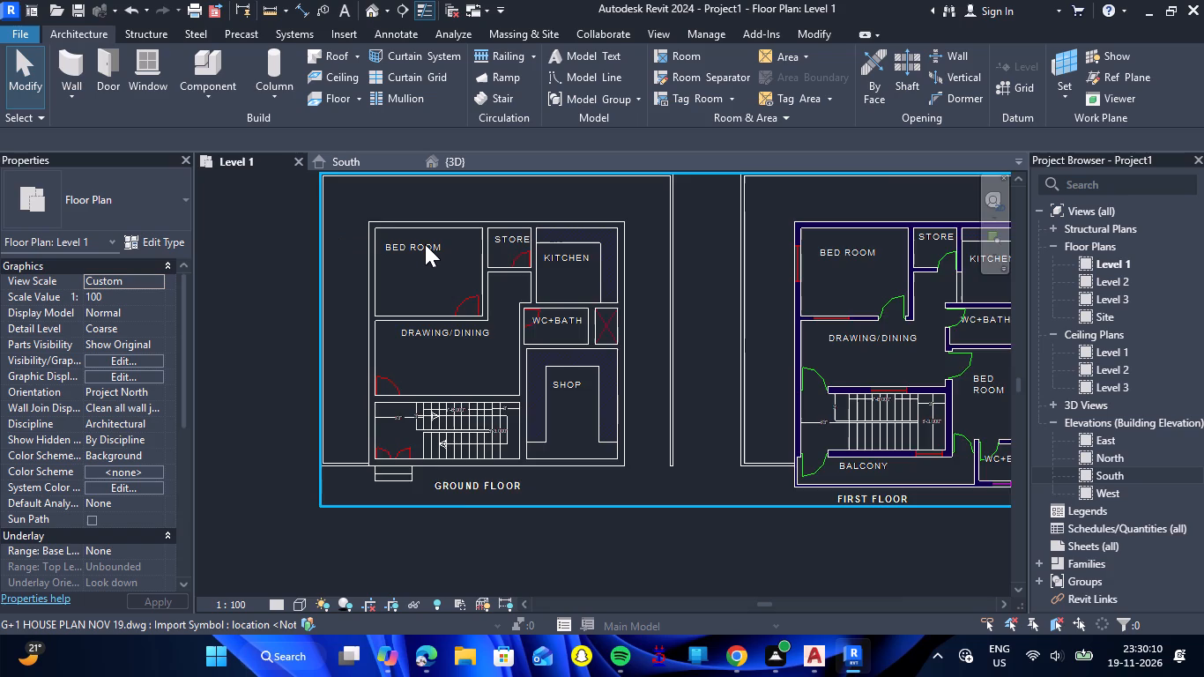
pyautogui.scroll(3, 425, 244)
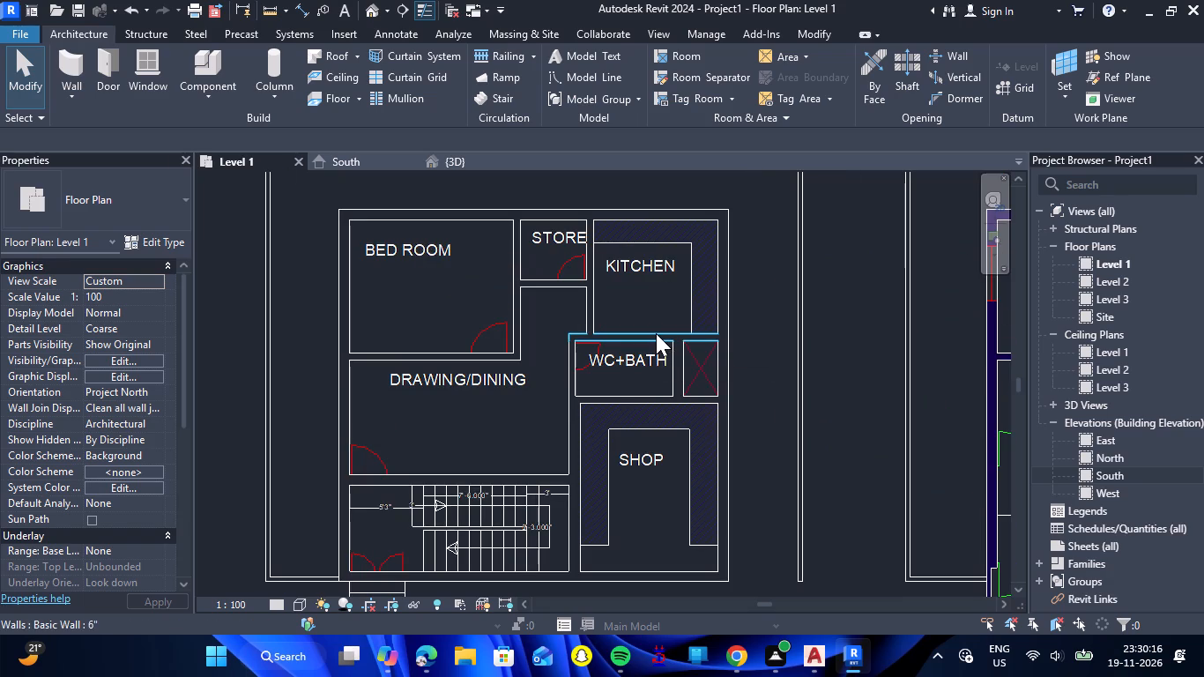
pyautogui.scroll(-2, 518, 360)
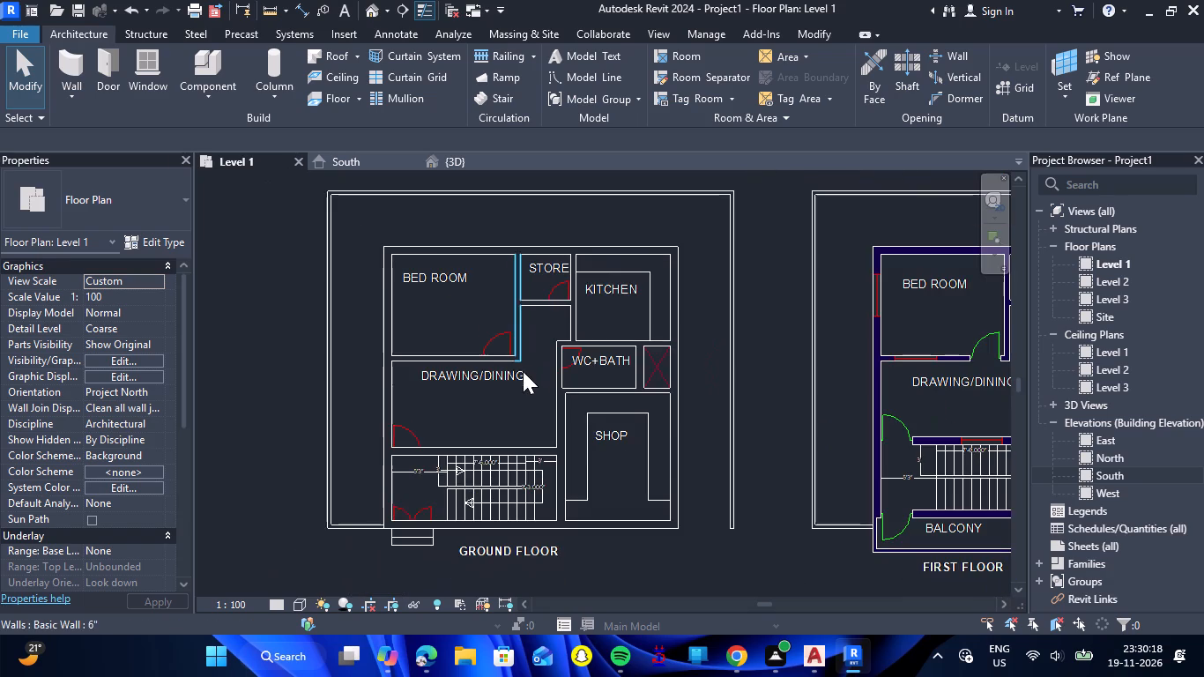
pyautogui.click(291, 605)
pyautogui.click(338, 494)
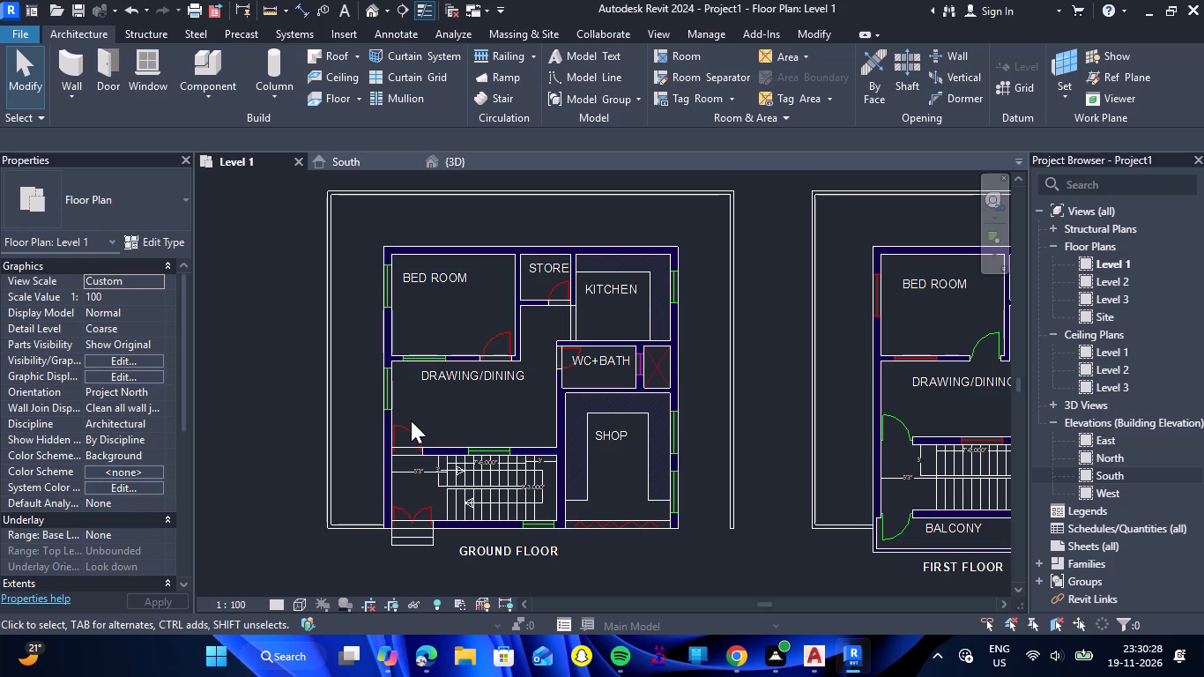
# Sketch a Generic 150mm floor boundary on Level 1 by picking the outer faces of the four exterior walls, and try to finish it.
pyautogui.click(340, 102)
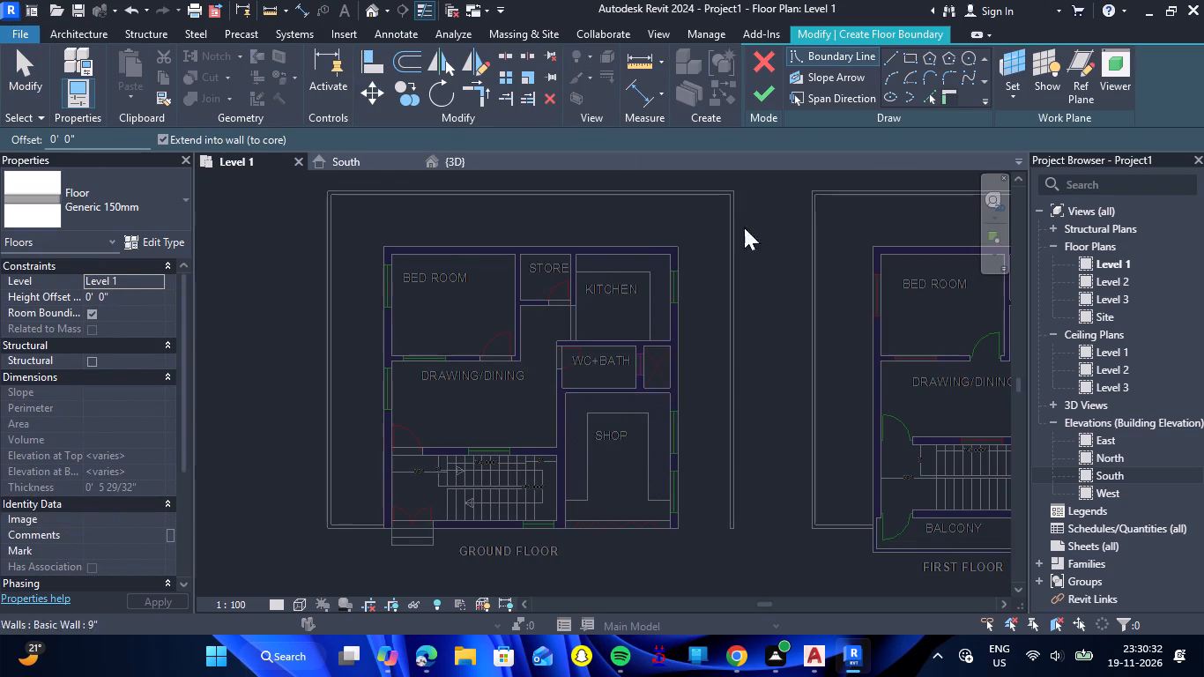
pyautogui.click(931, 99)
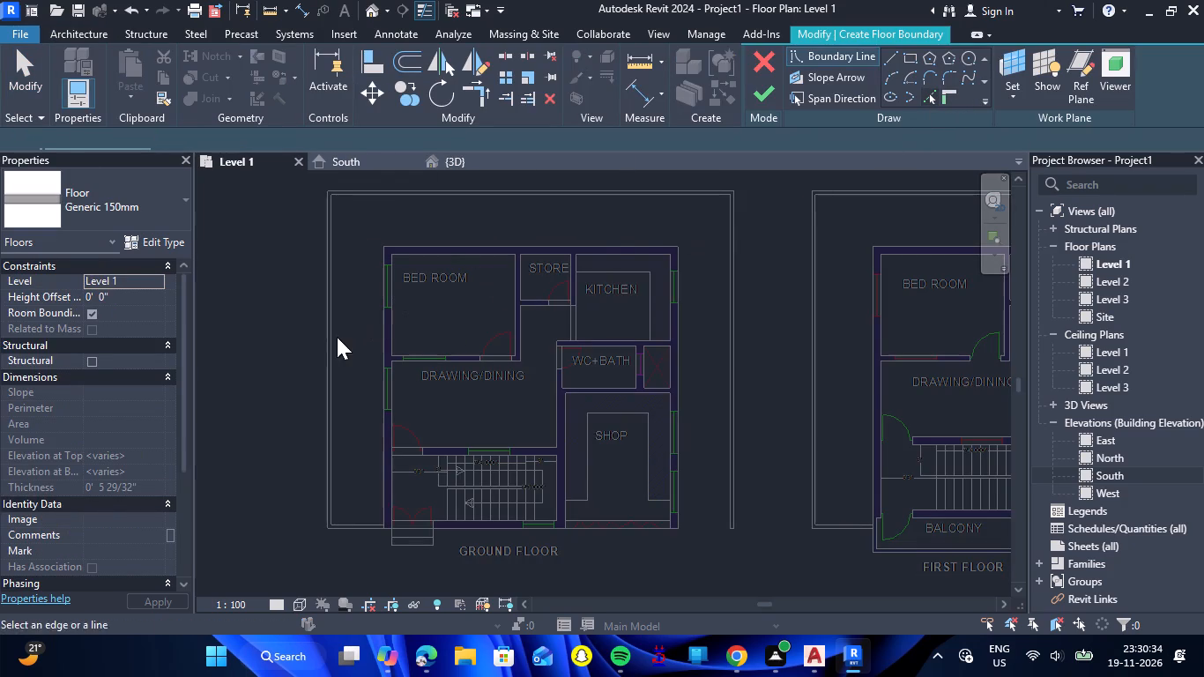
pyautogui.scroll(3, 359, 336)
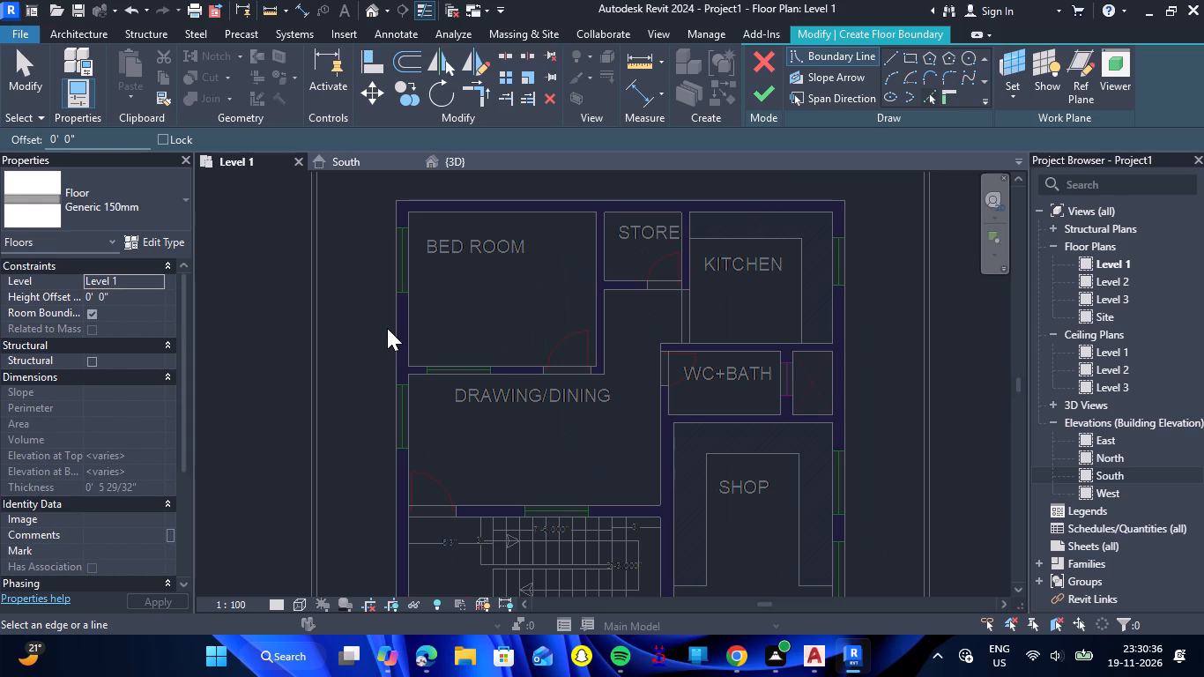
pyautogui.click(390, 328)
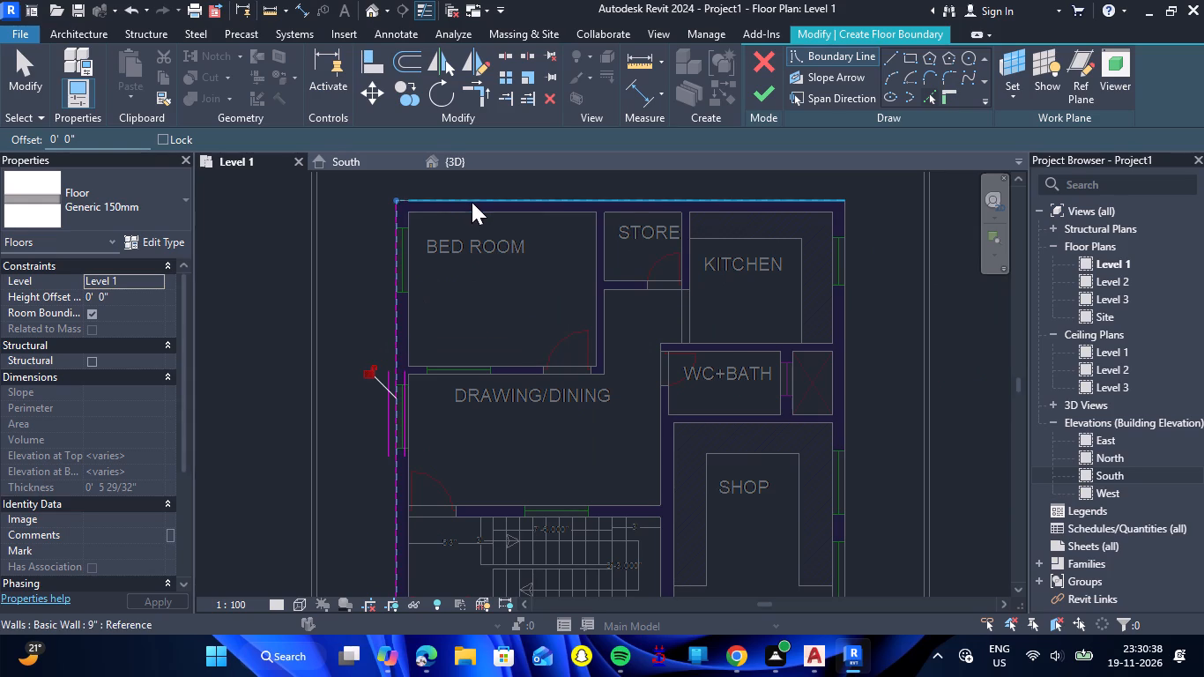
pyautogui.click(472, 202)
pyautogui.click(846, 331)
pyautogui.scroll(-4, 687, 298)
pyautogui.scroll(5, 687, 491)
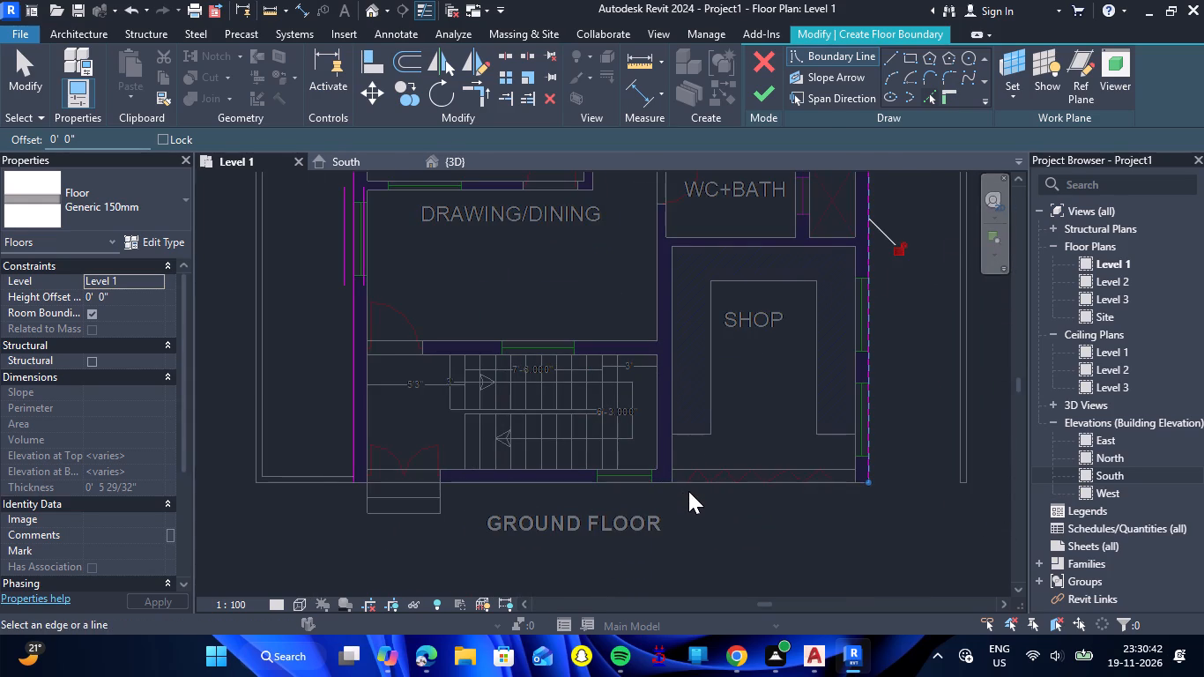
pyautogui.tripleClick(694, 489)
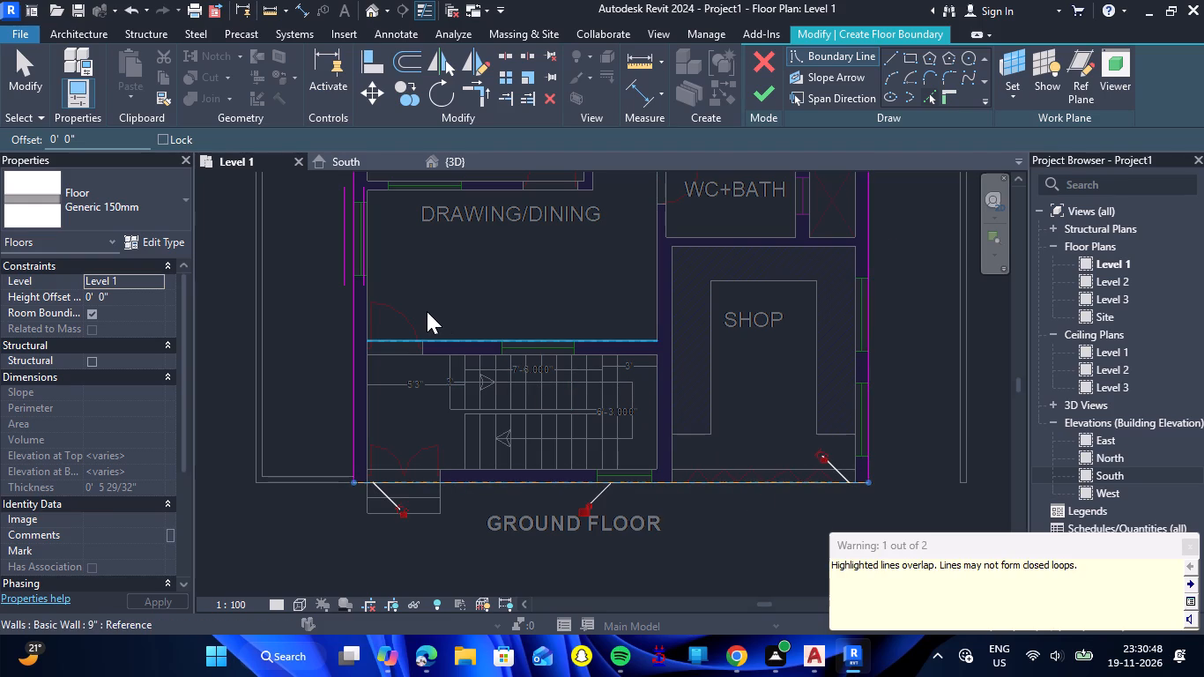
pyautogui.click(769, 97)
pyautogui.click(1105, 614)
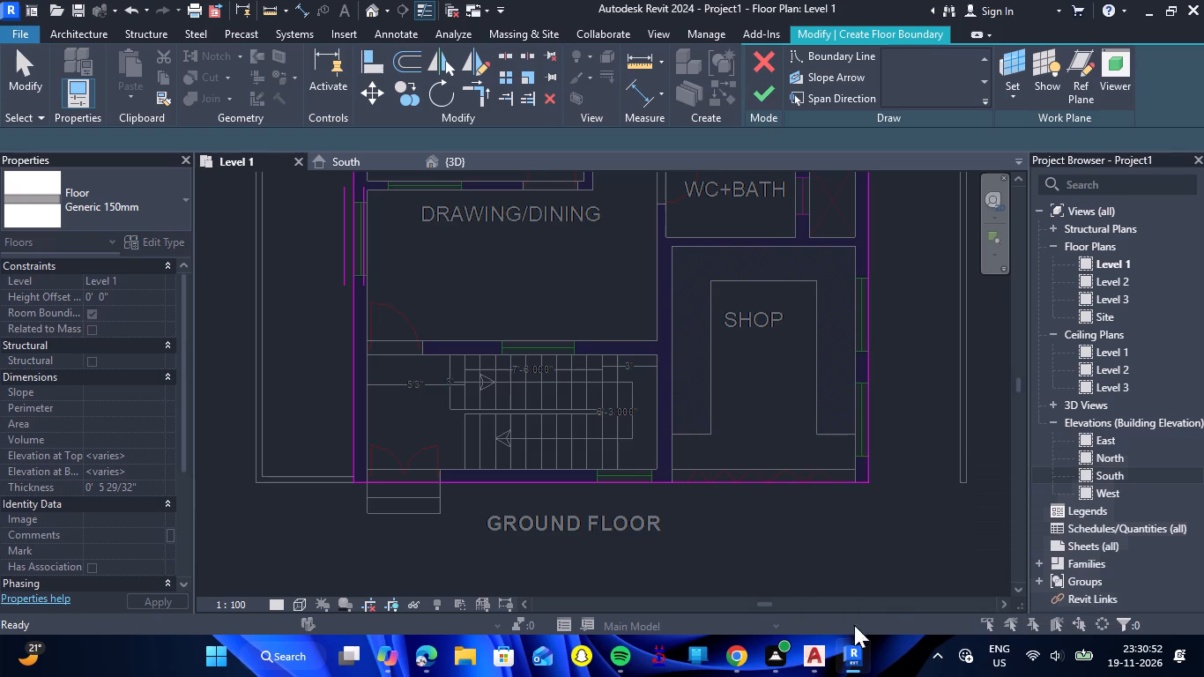
# Select the overlapping floor boundary line along the south exterior wall.
pyautogui.scroll(2, 637, 536)
pyautogui.press('Escape')
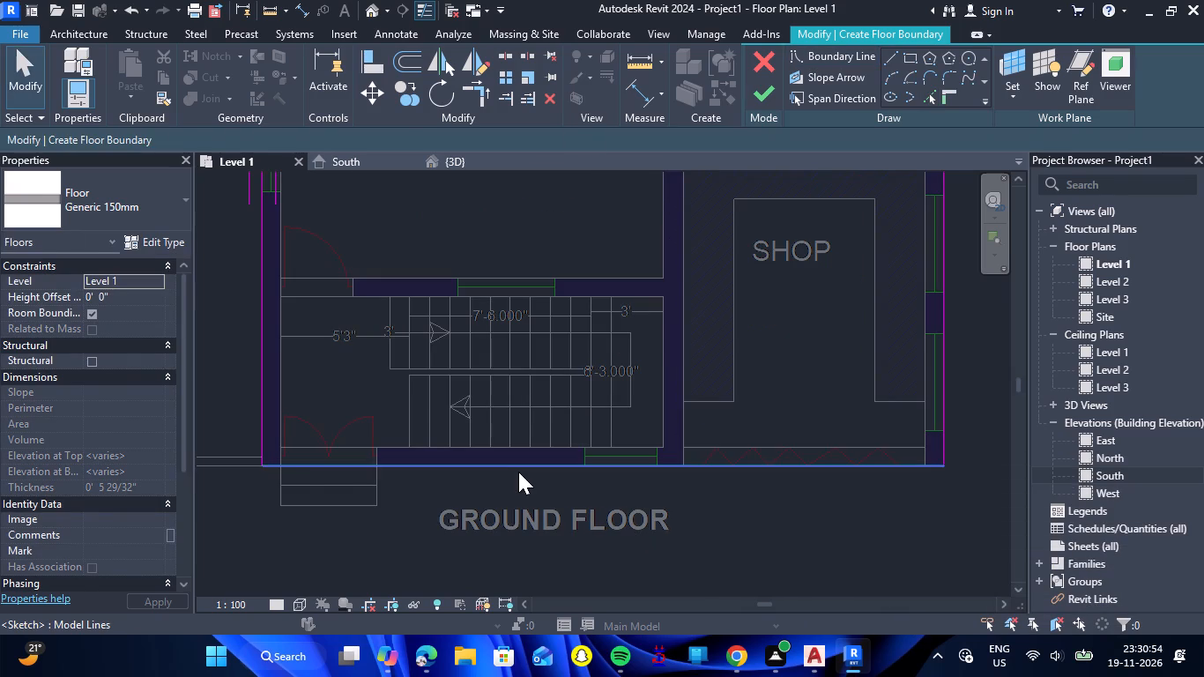
pyautogui.click(518, 472)
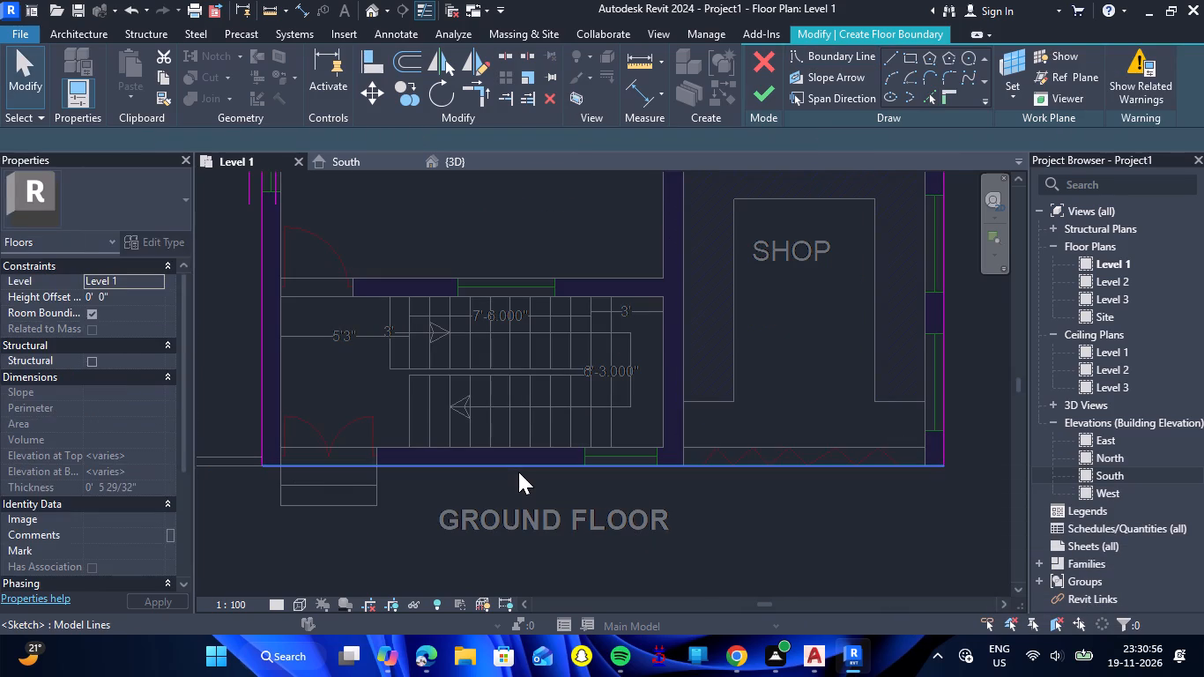
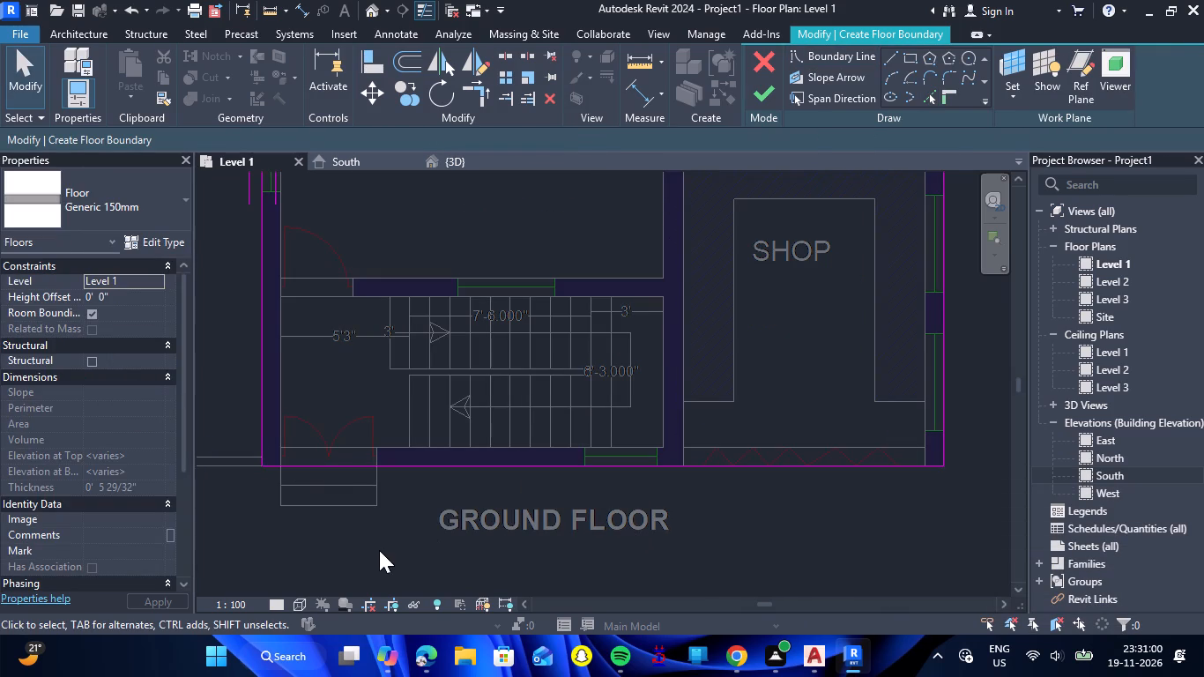
# Finish the Generic 150mm floor sketch bounded by the four exterior walls on Level 1.
pyautogui.click(755, 99)
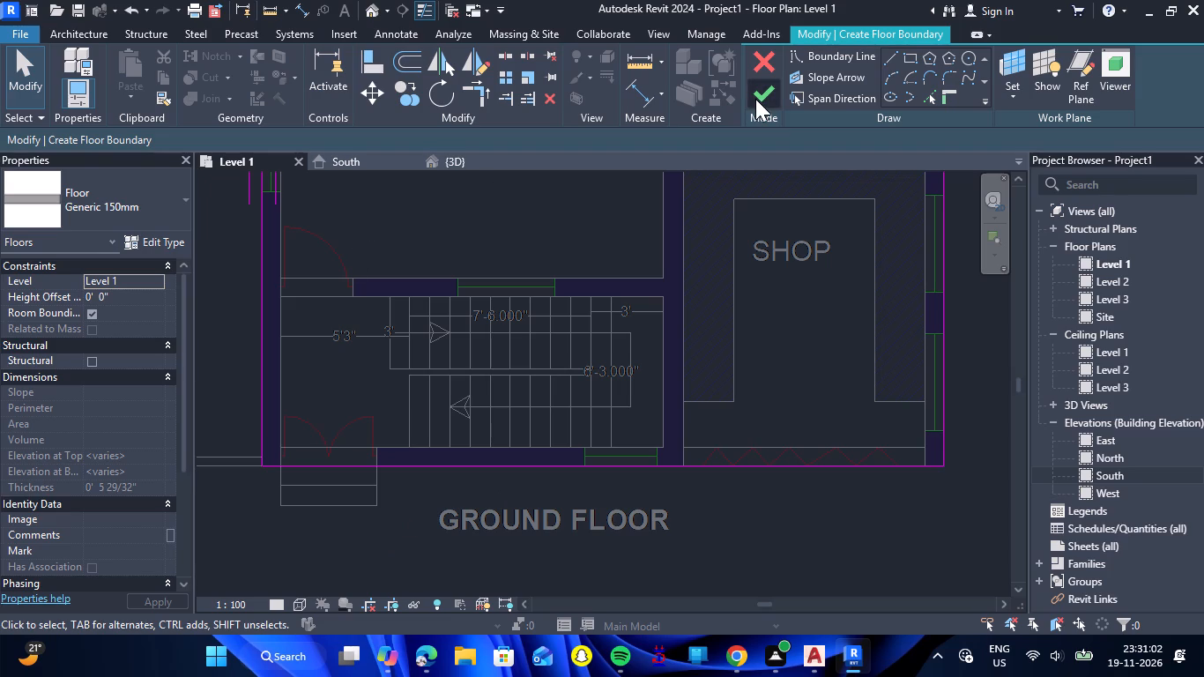
pyautogui.scroll(-2, 673, 370)
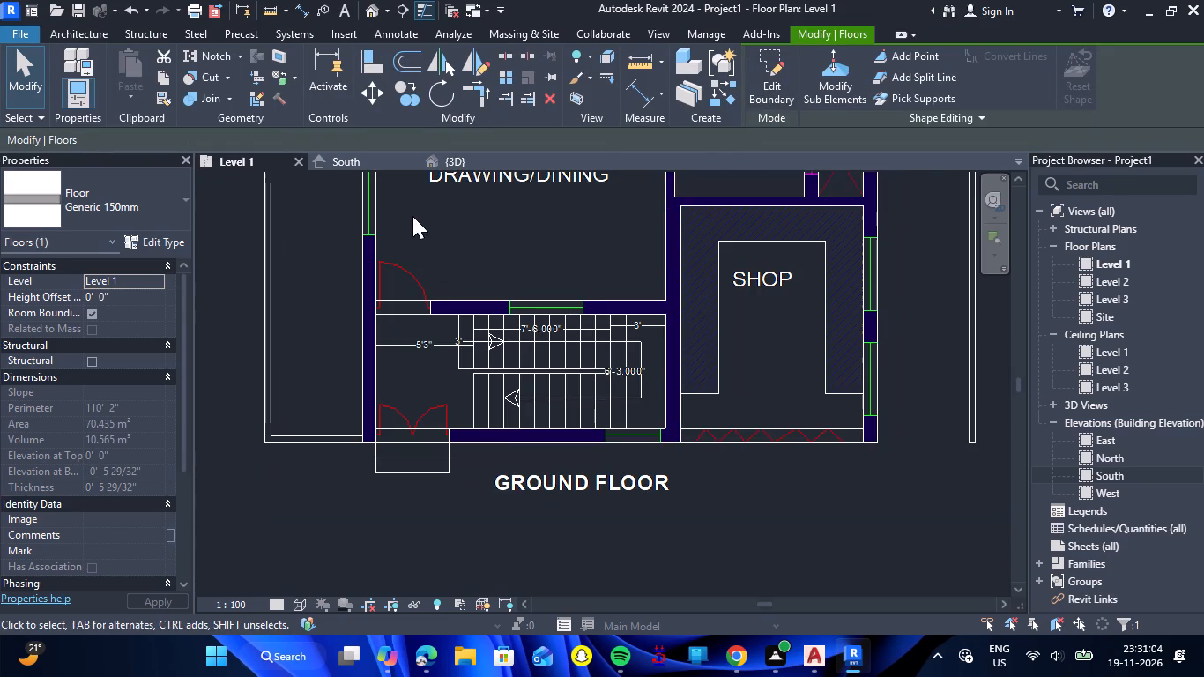
# Switch to the default 3D view and set its visual style to Realistic.
pyautogui.click(446, 159)
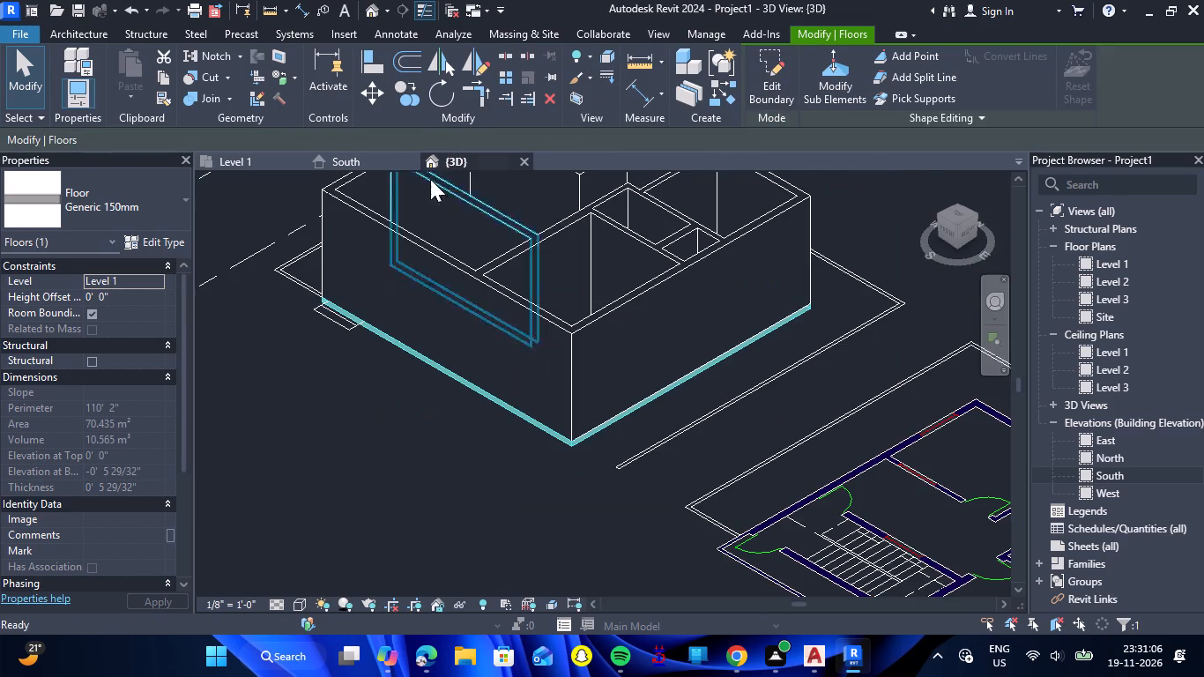
pyautogui.click(452, 462)
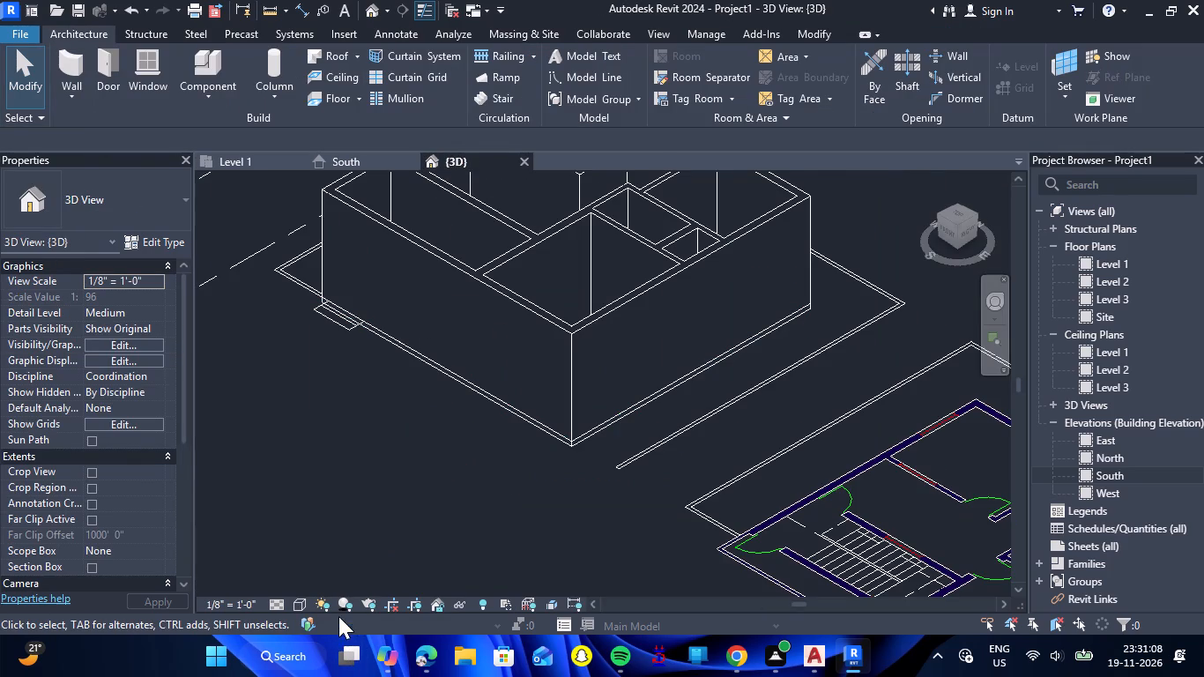
pyautogui.doubleClick(303, 604)
pyautogui.doubleClick(300, 603)
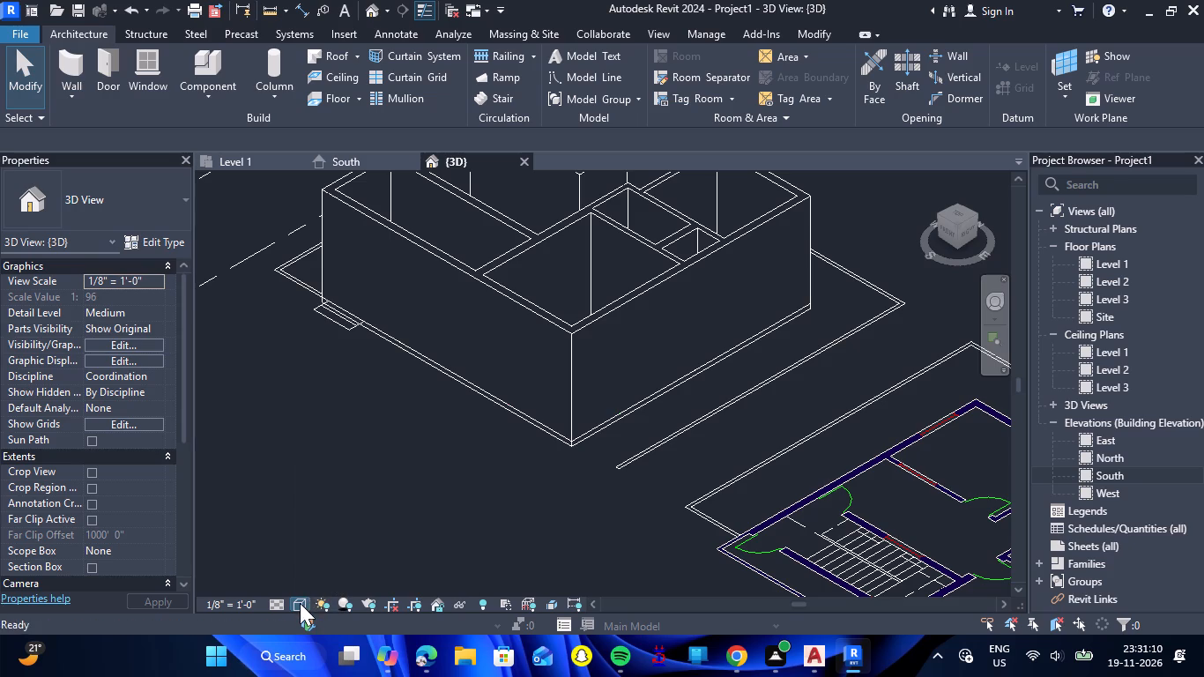
pyautogui.doubleClick(298, 606)
pyautogui.doubleClick(298, 603)
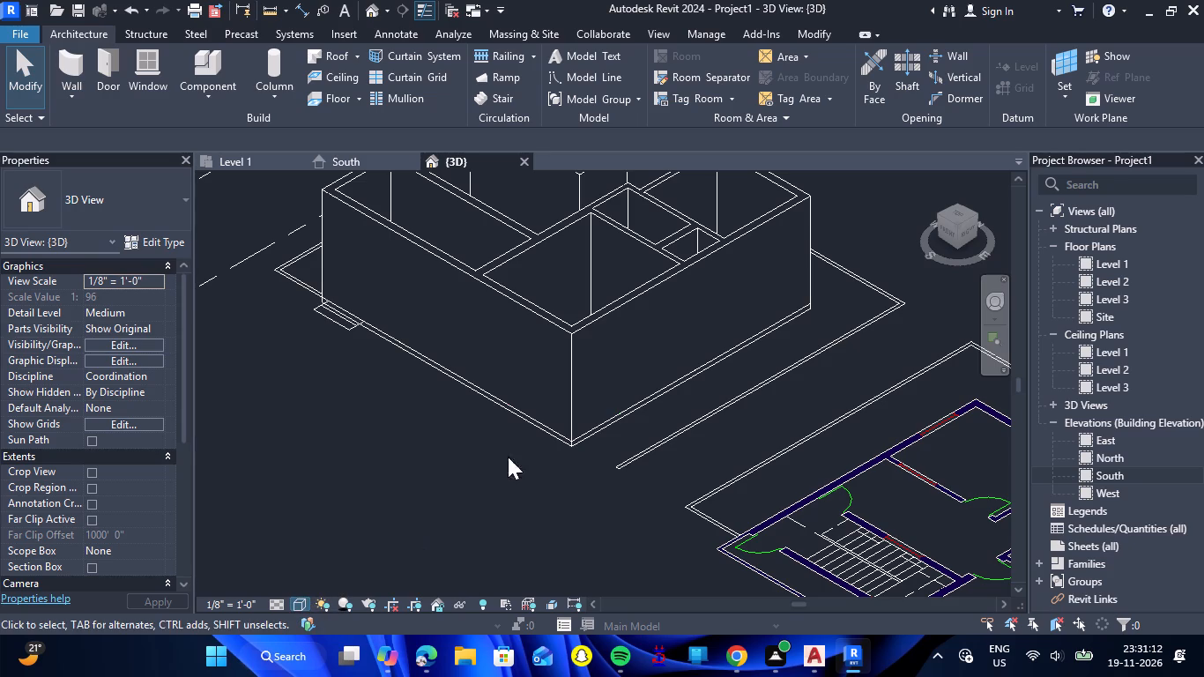
pyautogui.tripleClick(294, 604)
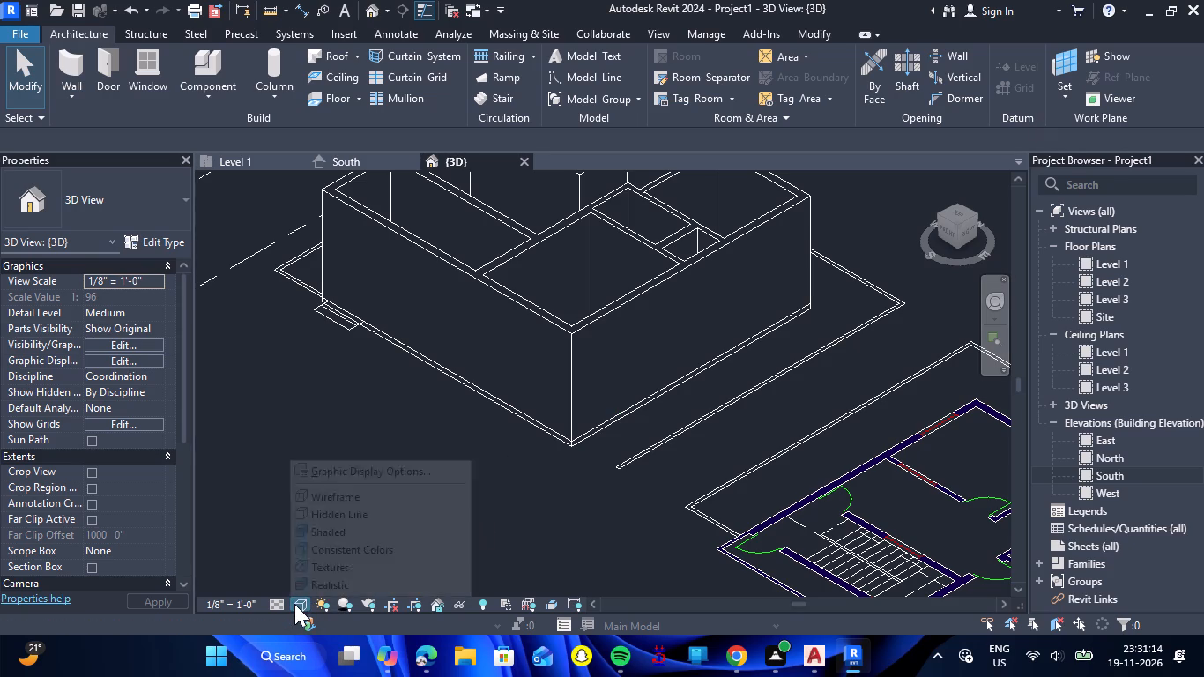
pyautogui.click(315, 589)
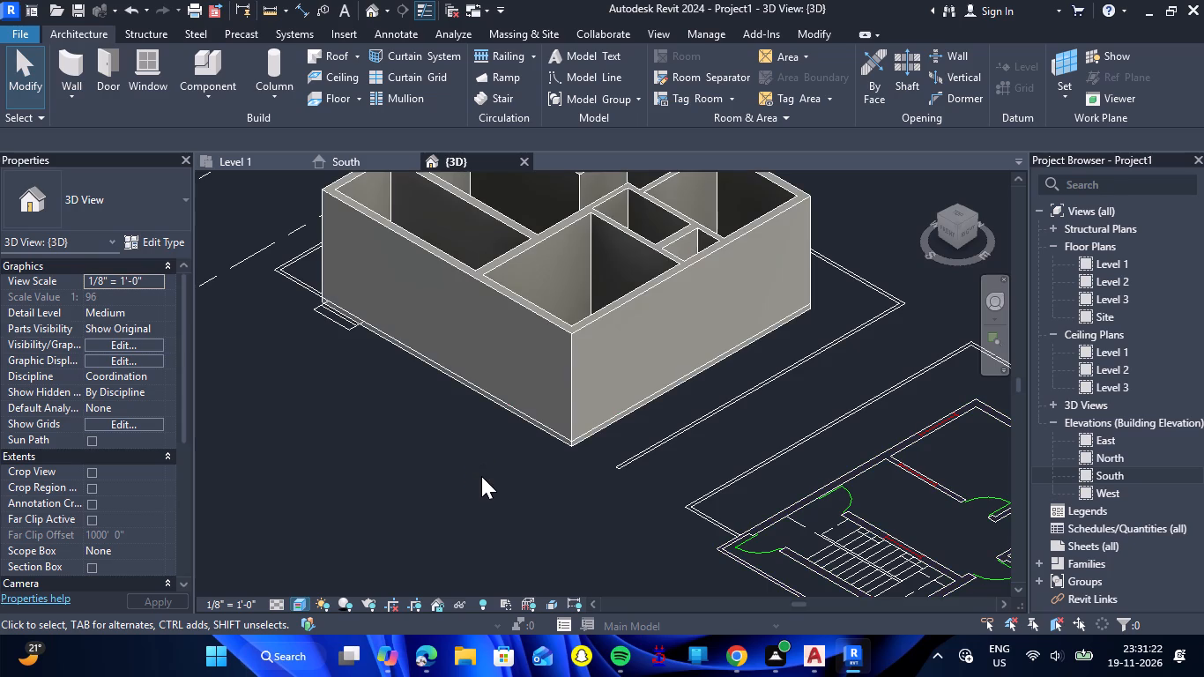
# Examine the exterior walls and the floor slab edge beneath them at the building's near corner.
pyautogui.scroll(-1, 480, 476)
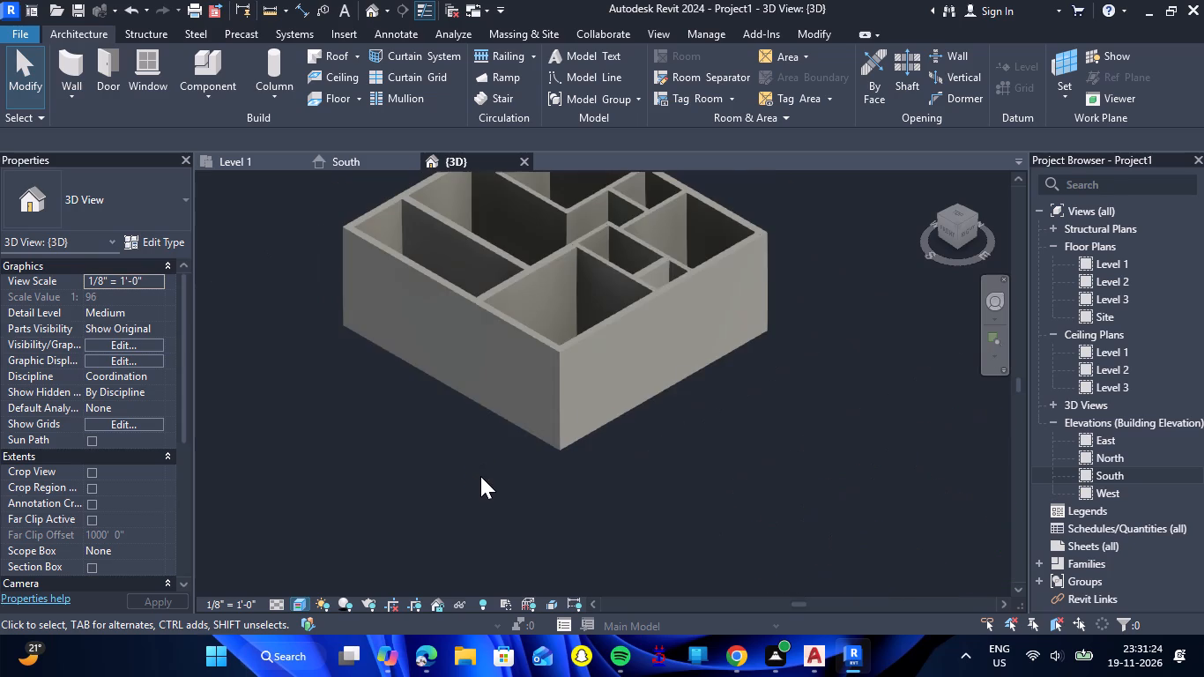
pyautogui.click(528, 332)
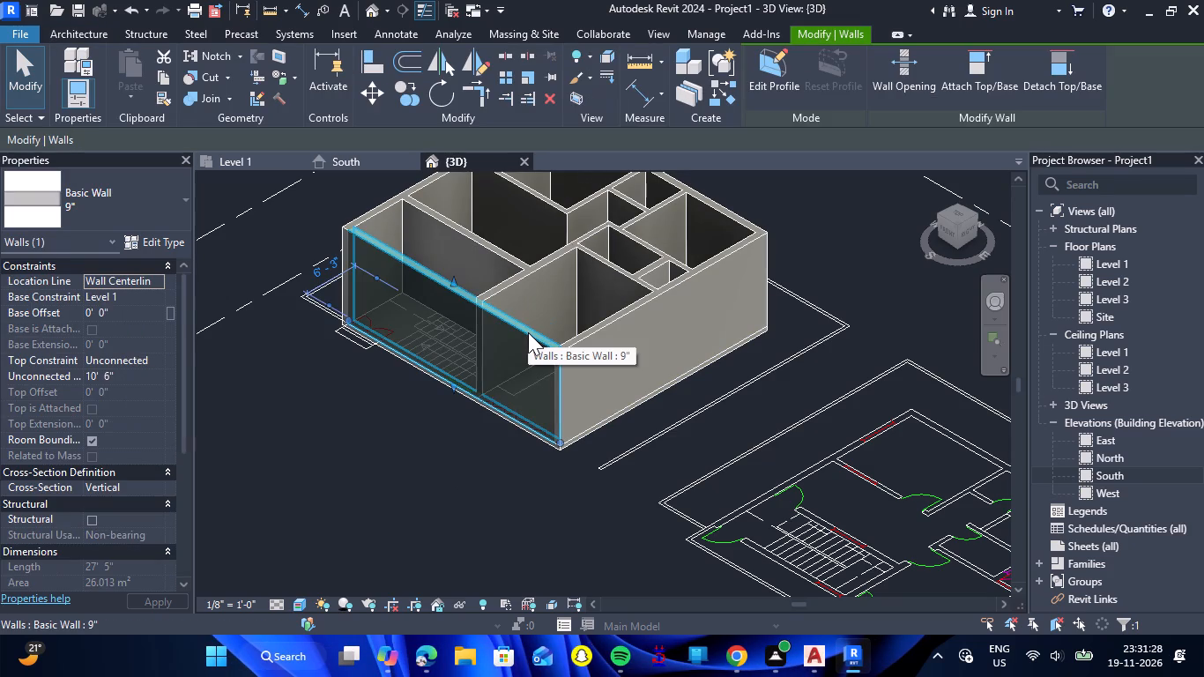
pyautogui.press('Escape')
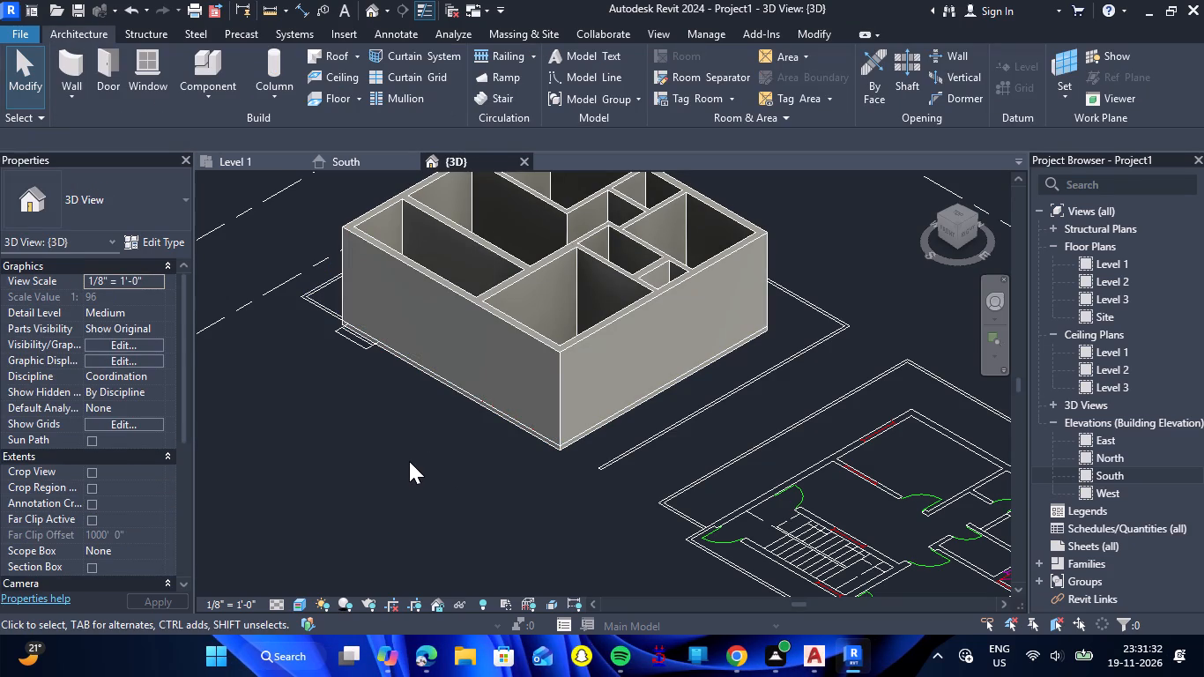
pyautogui.scroll(-2, 409, 461)
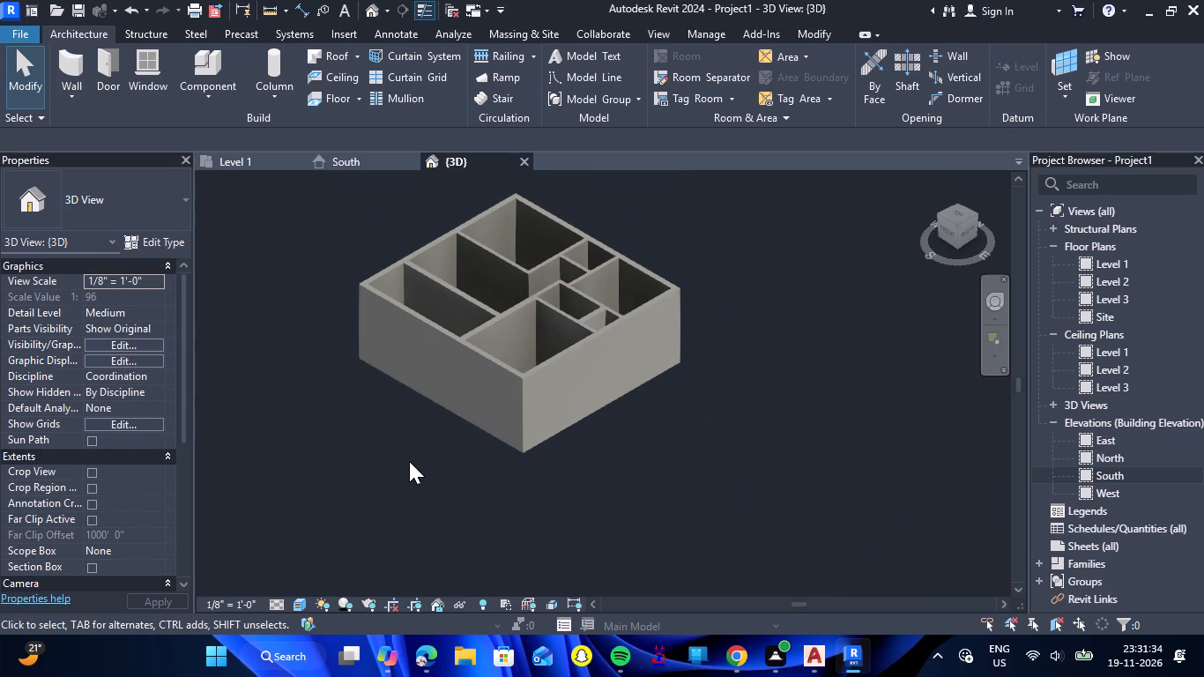
pyautogui.scroll(5, 409, 461)
pyautogui.scroll(3, 586, 446)
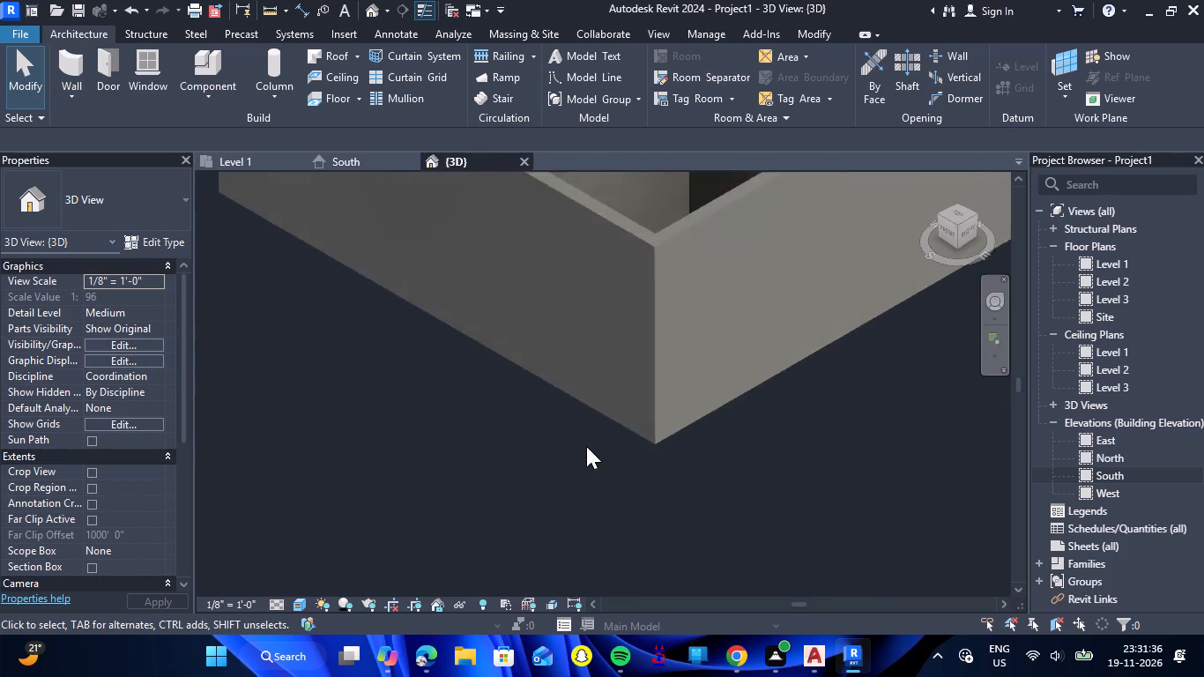
pyautogui.scroll(2, 586, 446)
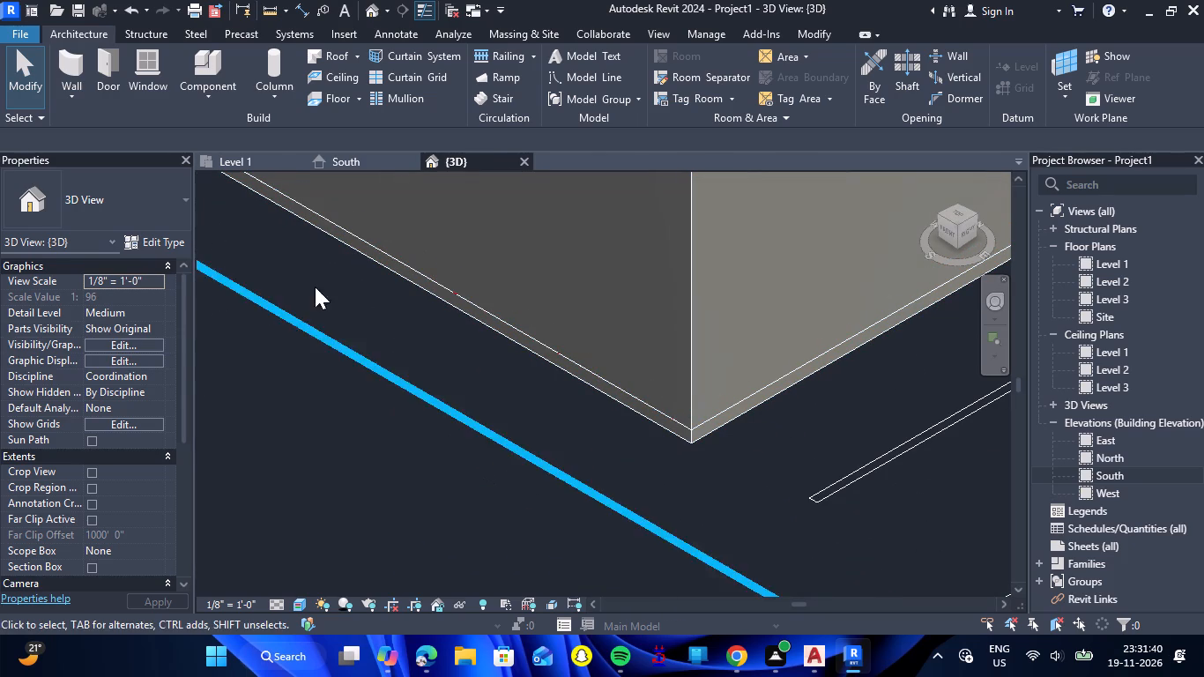
# Return to the Level 1 floor plan, frame the ground floor layout and start the Door command.
pyautogui.click(252, 165)
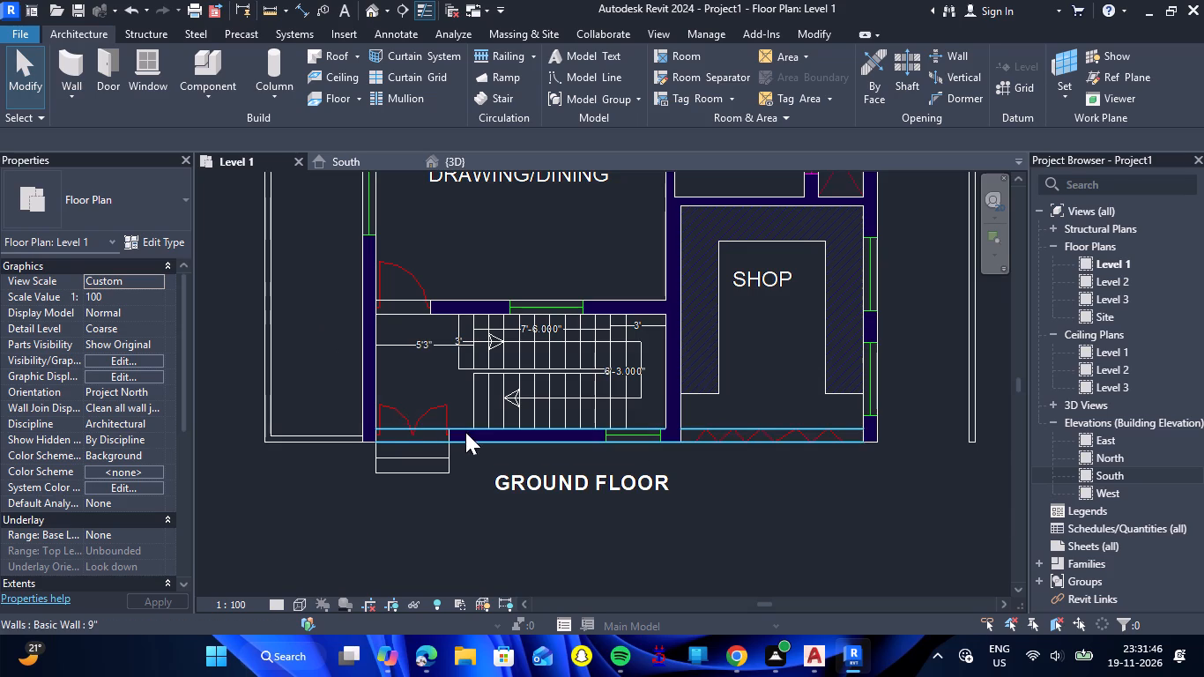
pyautogui.scroll(-6, 467, 433)
pyautogui.scroll(2, 550, 257)
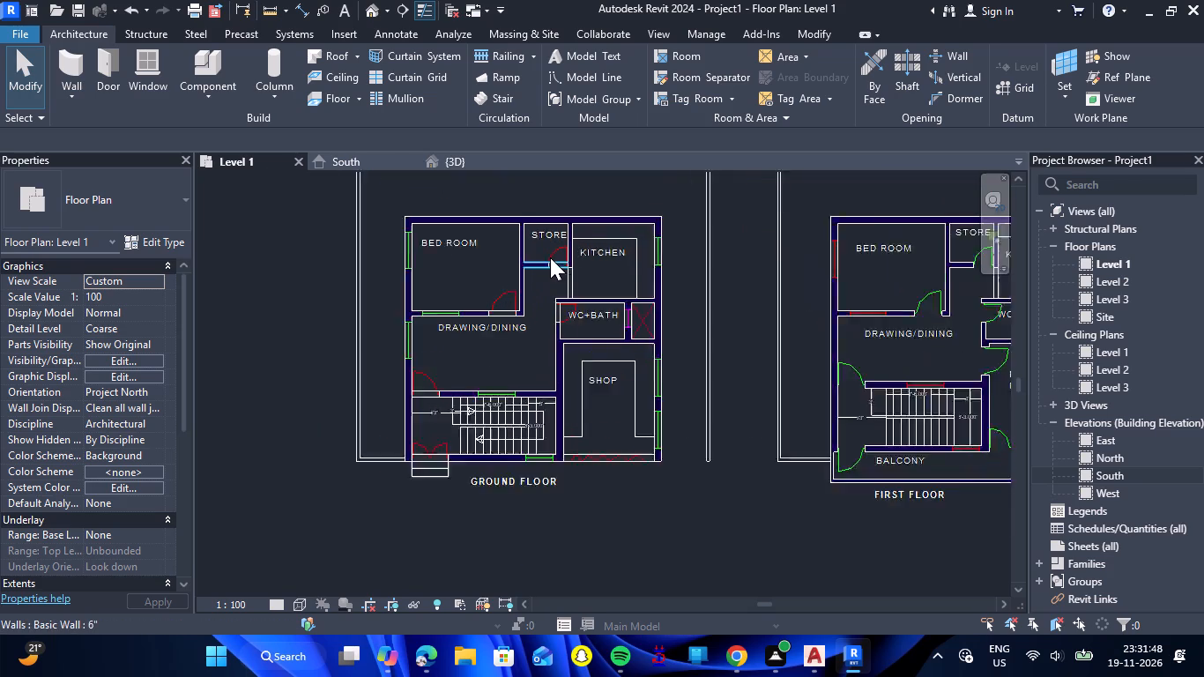
pyautogui.scroll(2, 550, 257)
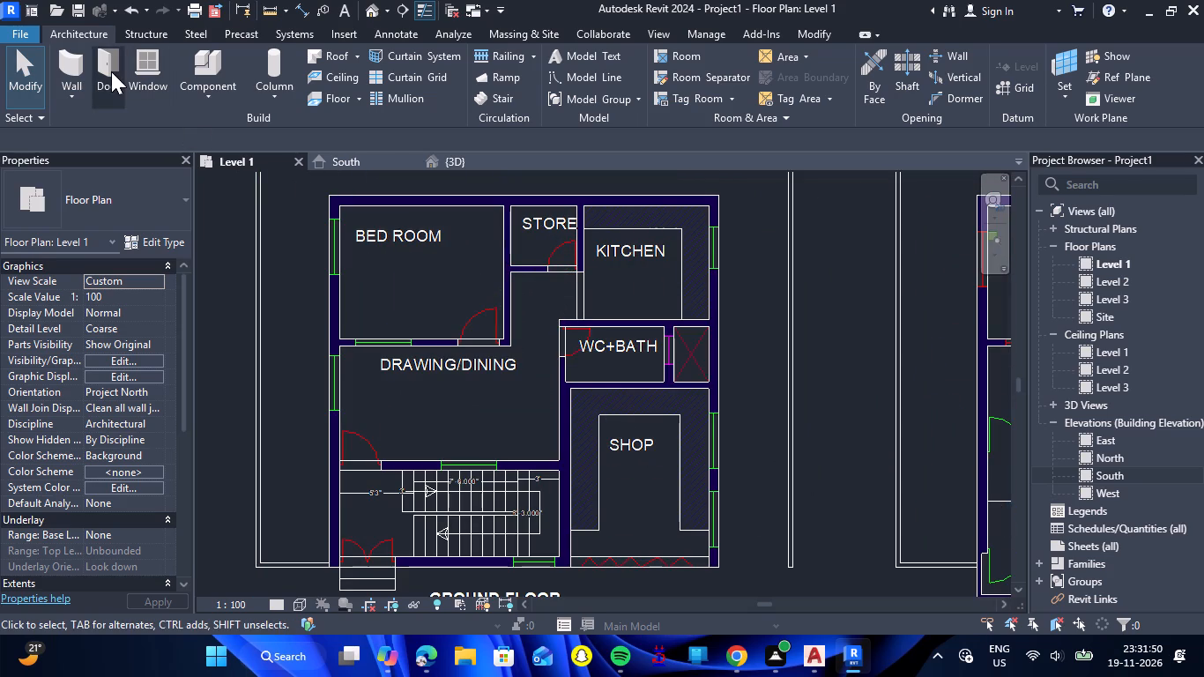
pyautogui.click(111, 71)
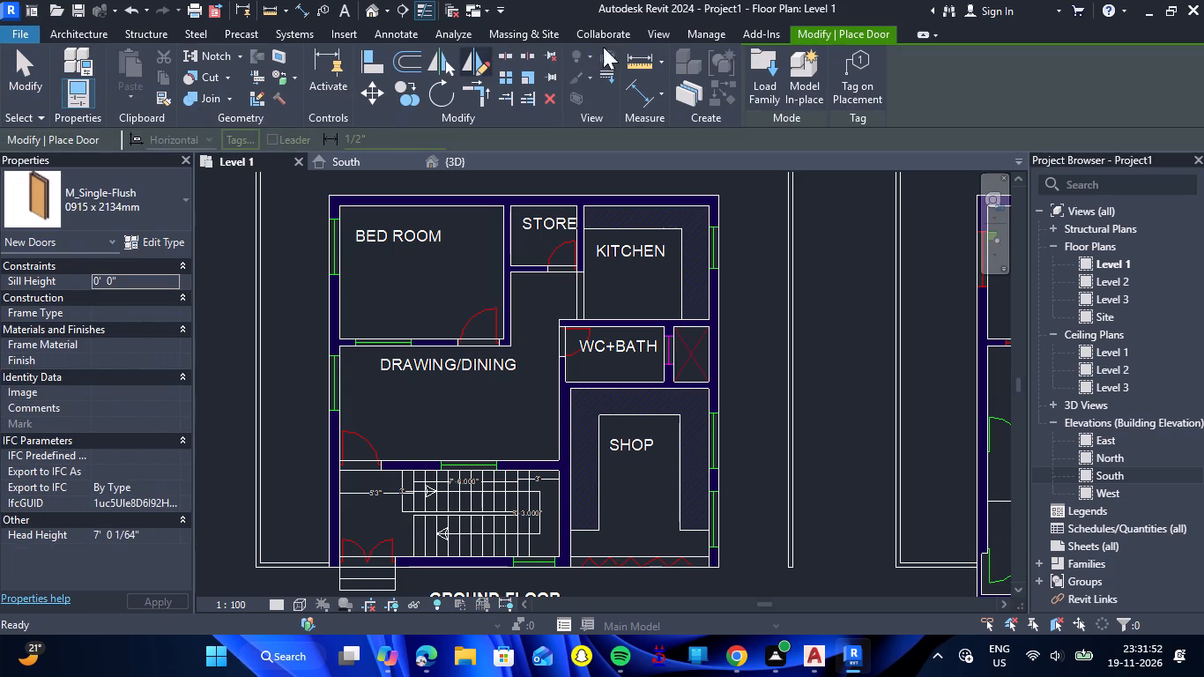
# Open family loading for the door and look through the skylight and awning window family previews in the Windows folder.
pyautogui.click(769, 85)
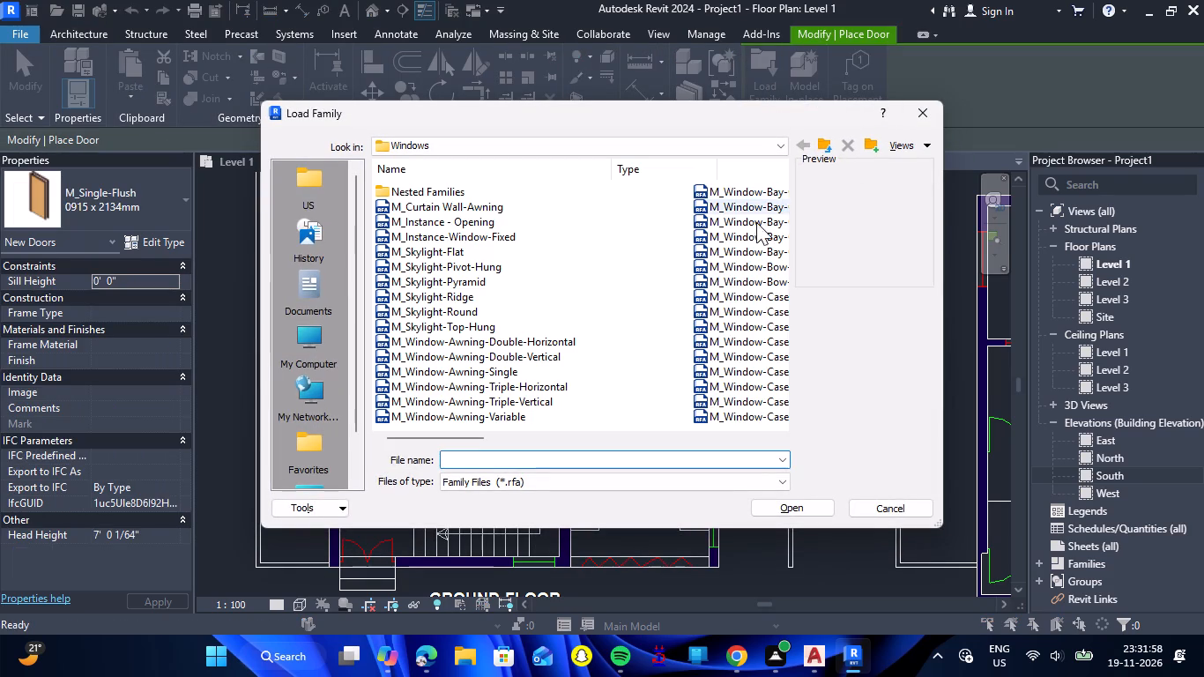
pyautogui.click(506, 212)
pyautogui.press('Down')
pyautogui.press('Down')
pyautogui.press('Down')
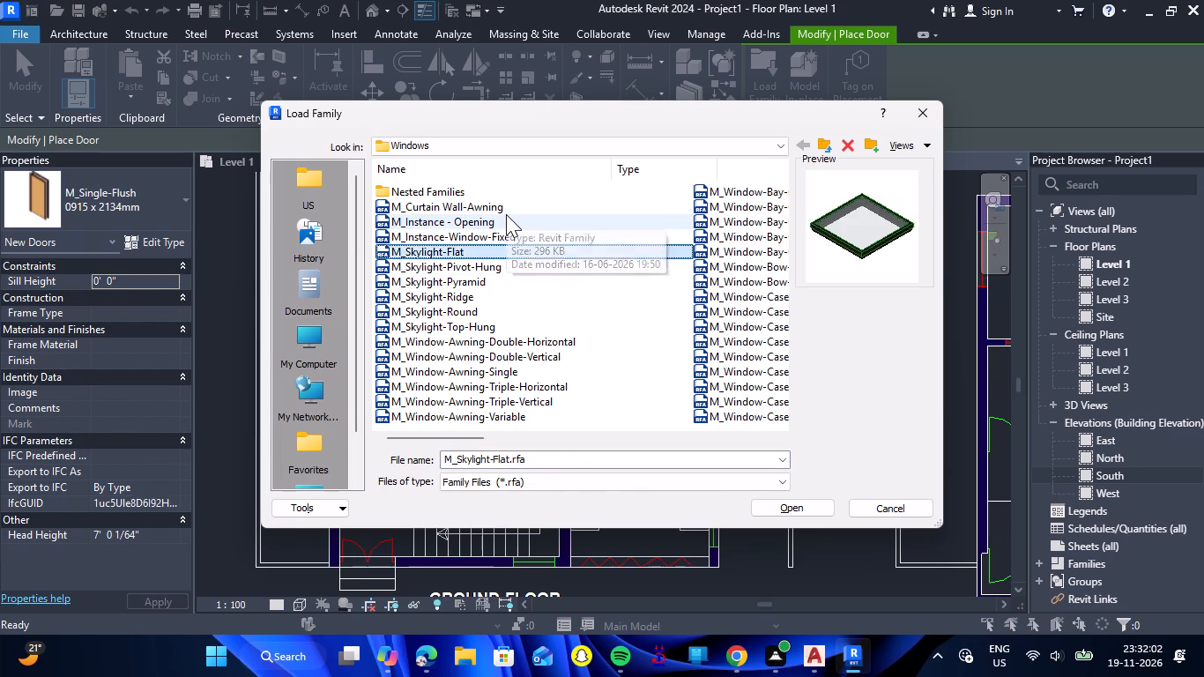
pyautogui.press('Down')
pyautogui.press('Down')
pyautogui.press('Down')
pyautogui.press('Down')
pyautogui.press('Down')
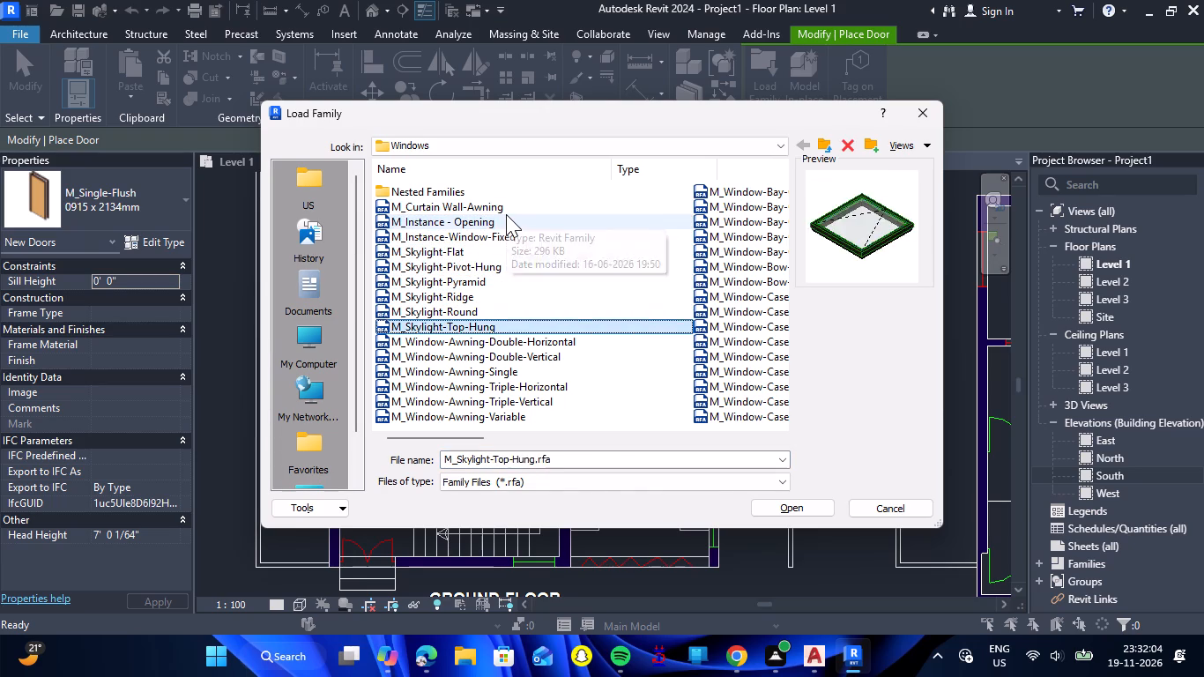
pyautogui.press('Down')
pyautogui.press('Down')
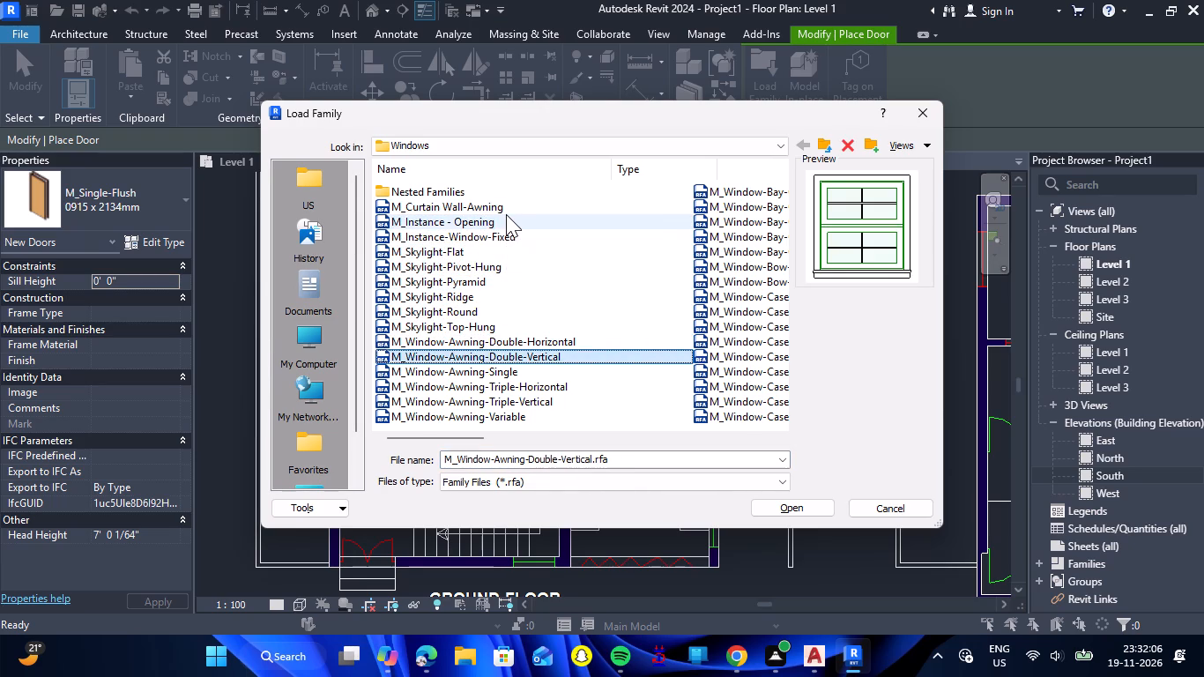
pyautogui.press('Down')
pyautogui.press('Down')
pyautogui.press('Down')
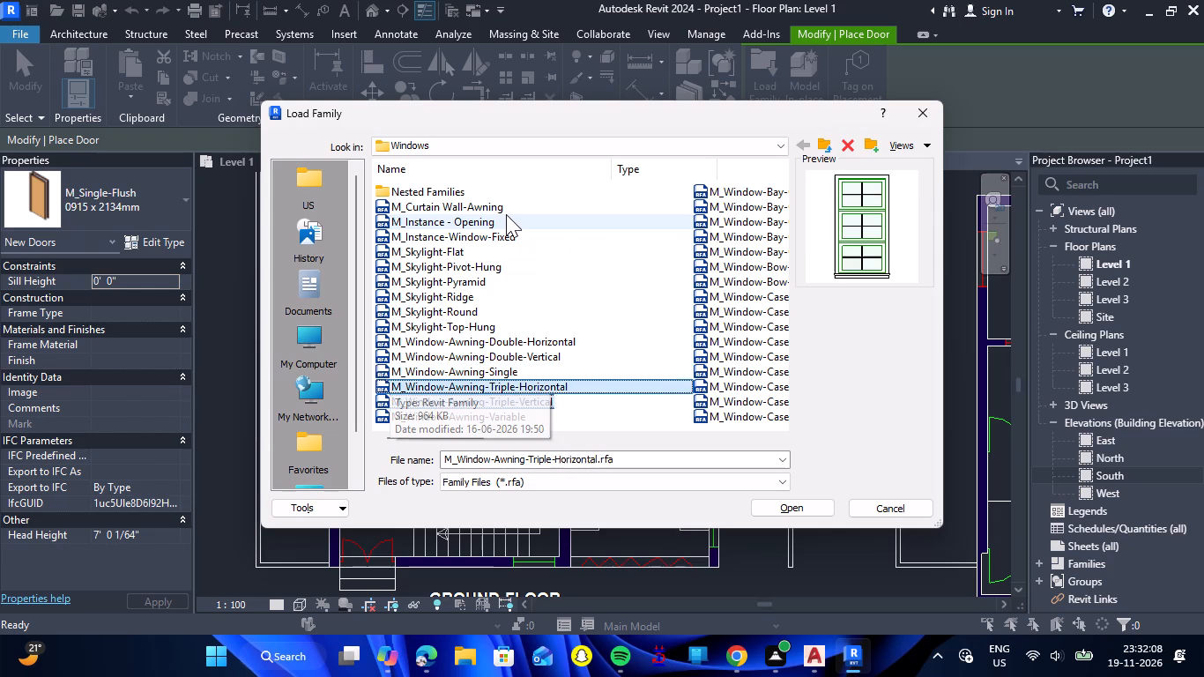
pyautogui.press('Down')
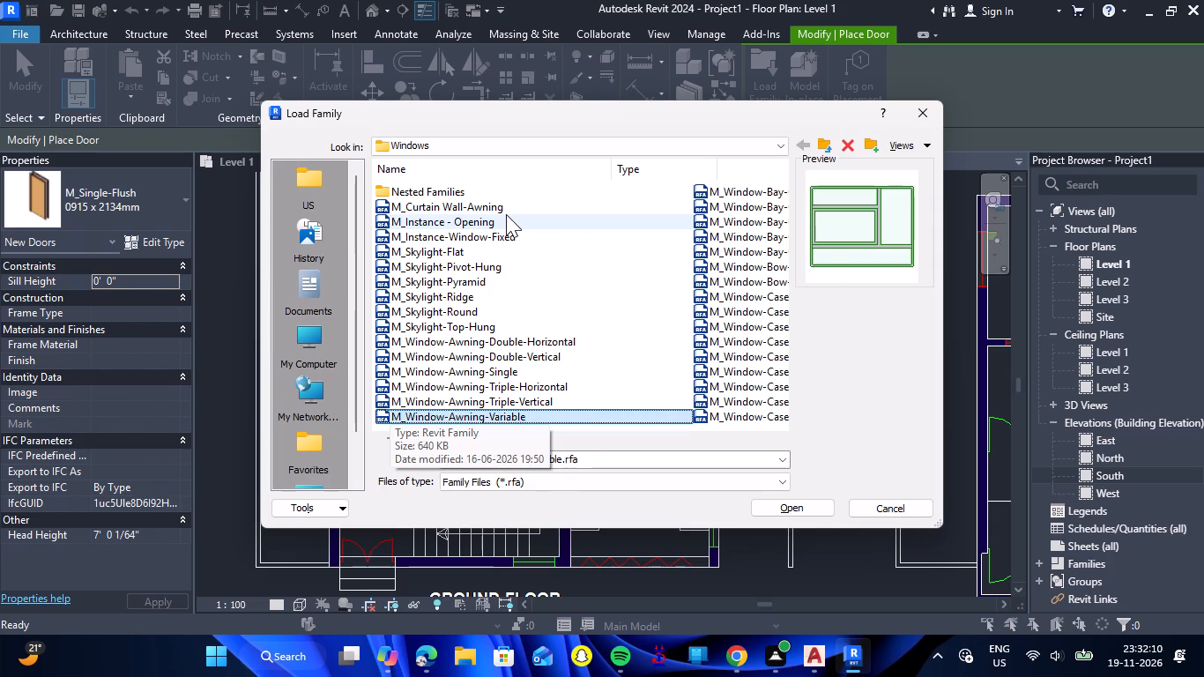
pyautogui.press('Up')
pyautogui.press('Up')
pyautogui.press('Up')
pyautogui.press('Up')
pyautogui.press('Up')
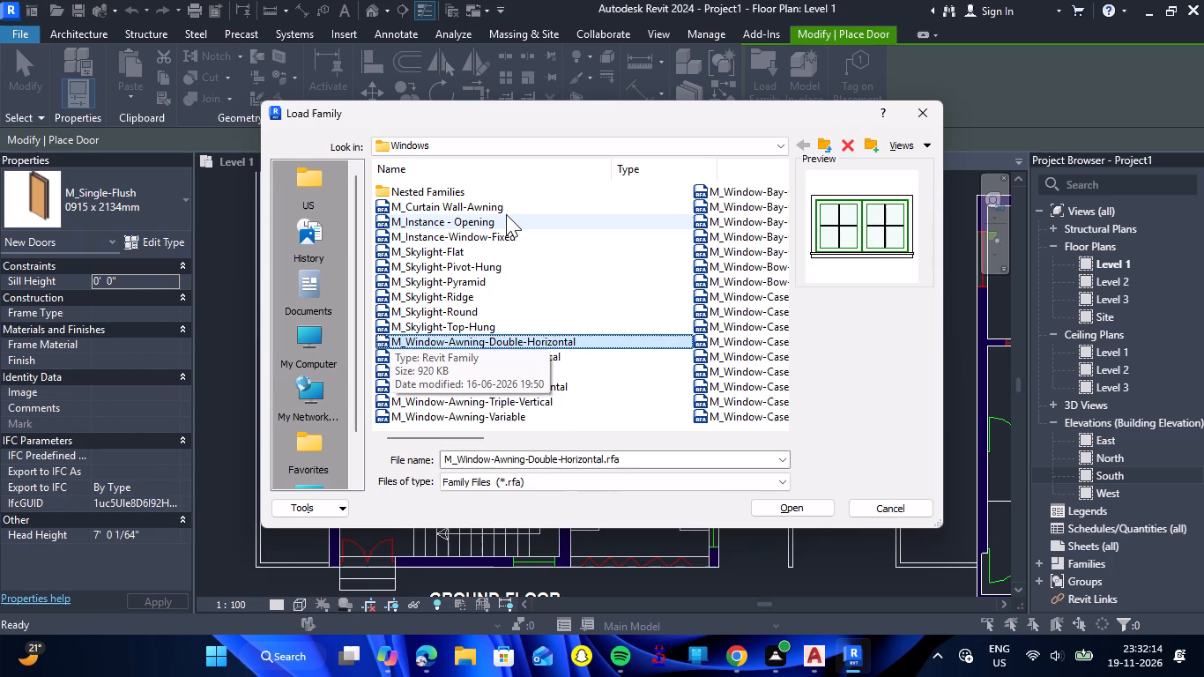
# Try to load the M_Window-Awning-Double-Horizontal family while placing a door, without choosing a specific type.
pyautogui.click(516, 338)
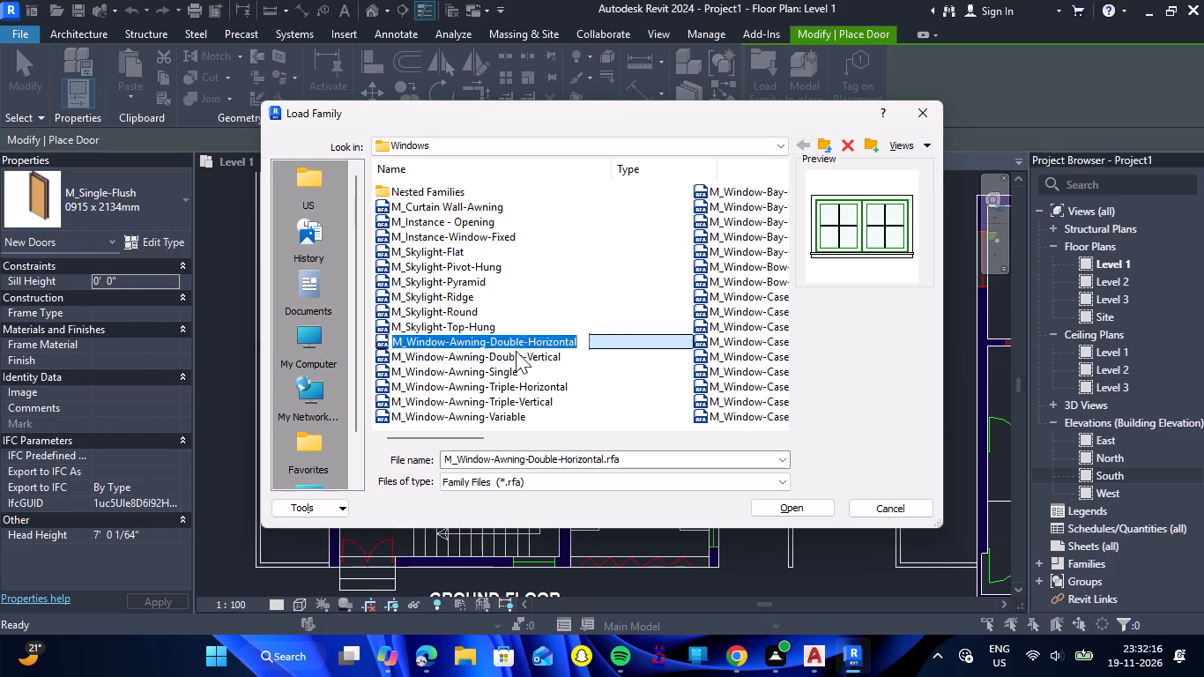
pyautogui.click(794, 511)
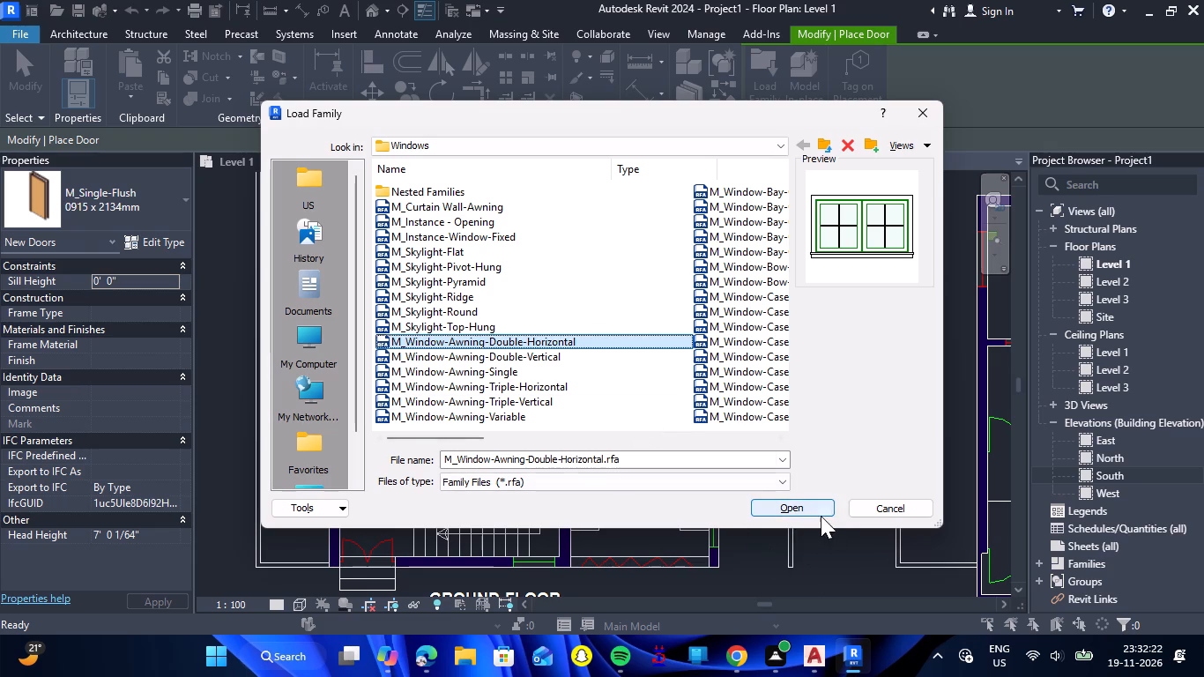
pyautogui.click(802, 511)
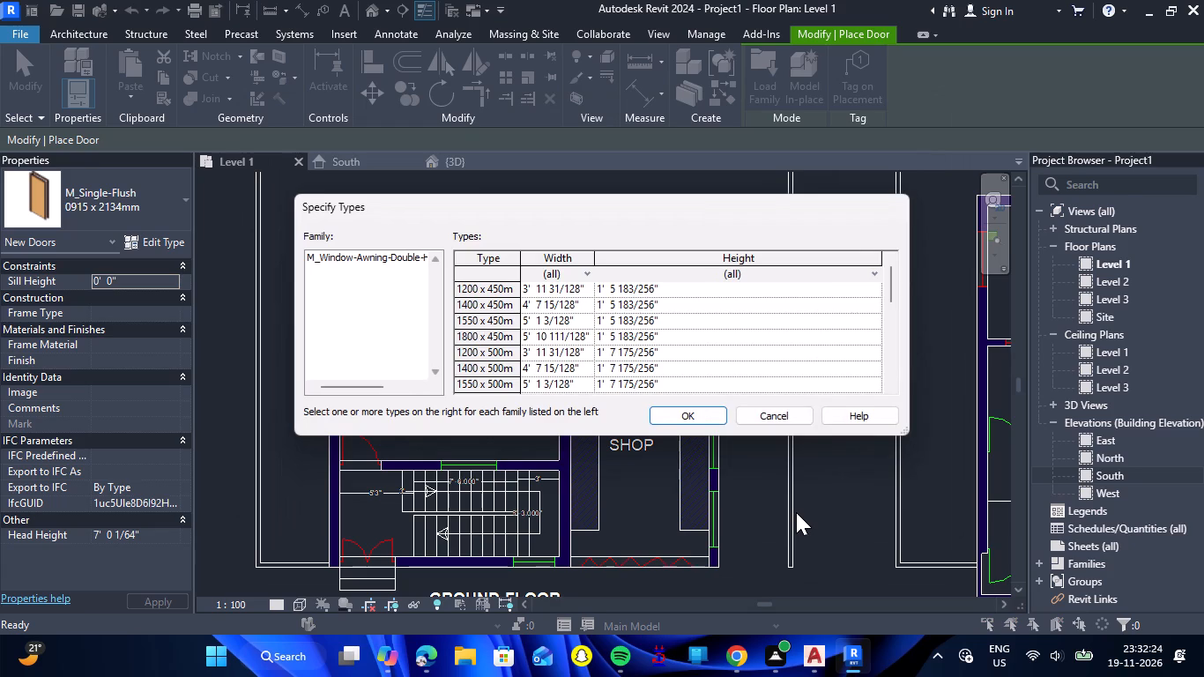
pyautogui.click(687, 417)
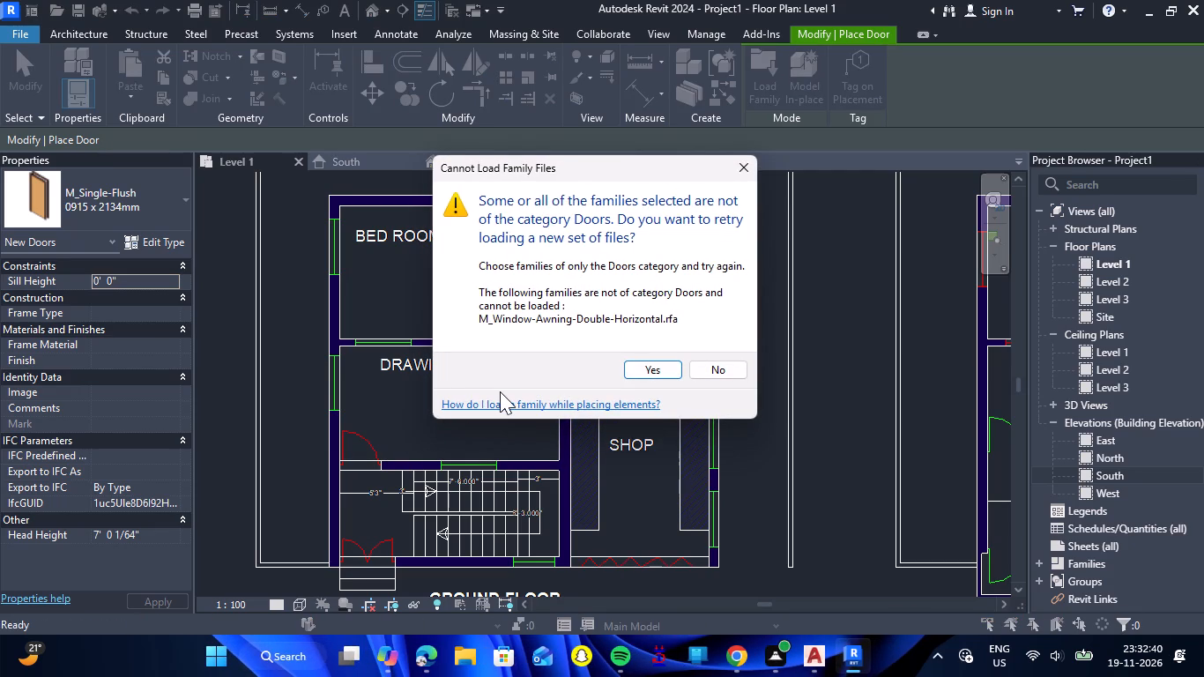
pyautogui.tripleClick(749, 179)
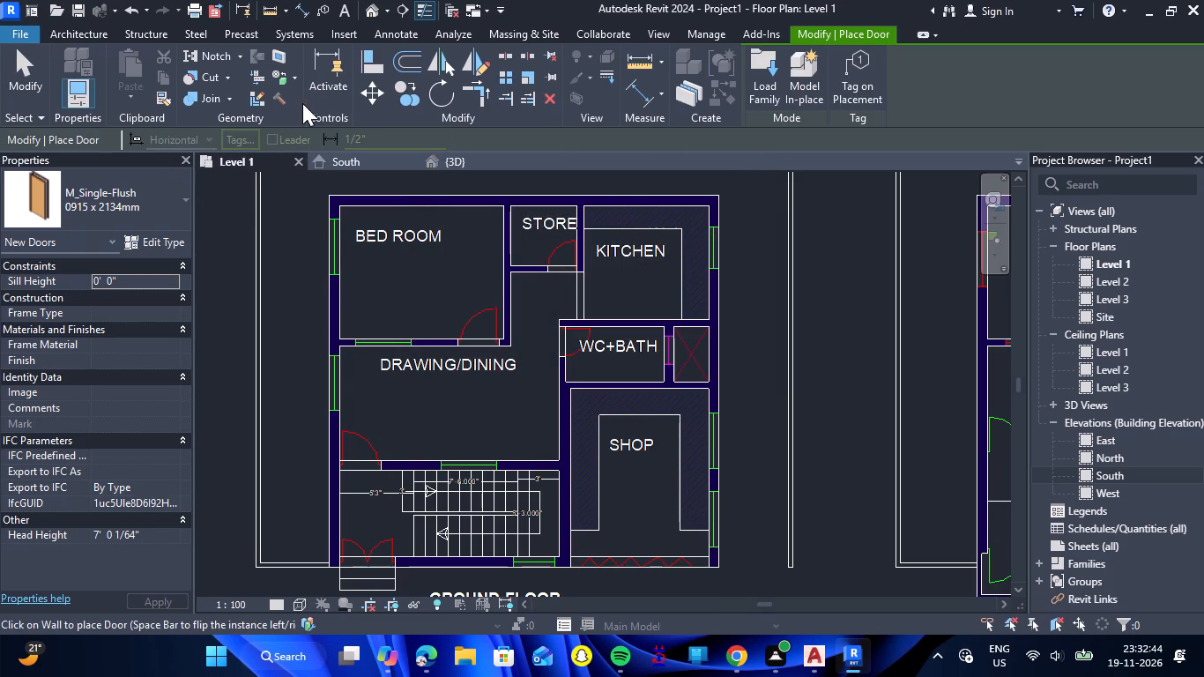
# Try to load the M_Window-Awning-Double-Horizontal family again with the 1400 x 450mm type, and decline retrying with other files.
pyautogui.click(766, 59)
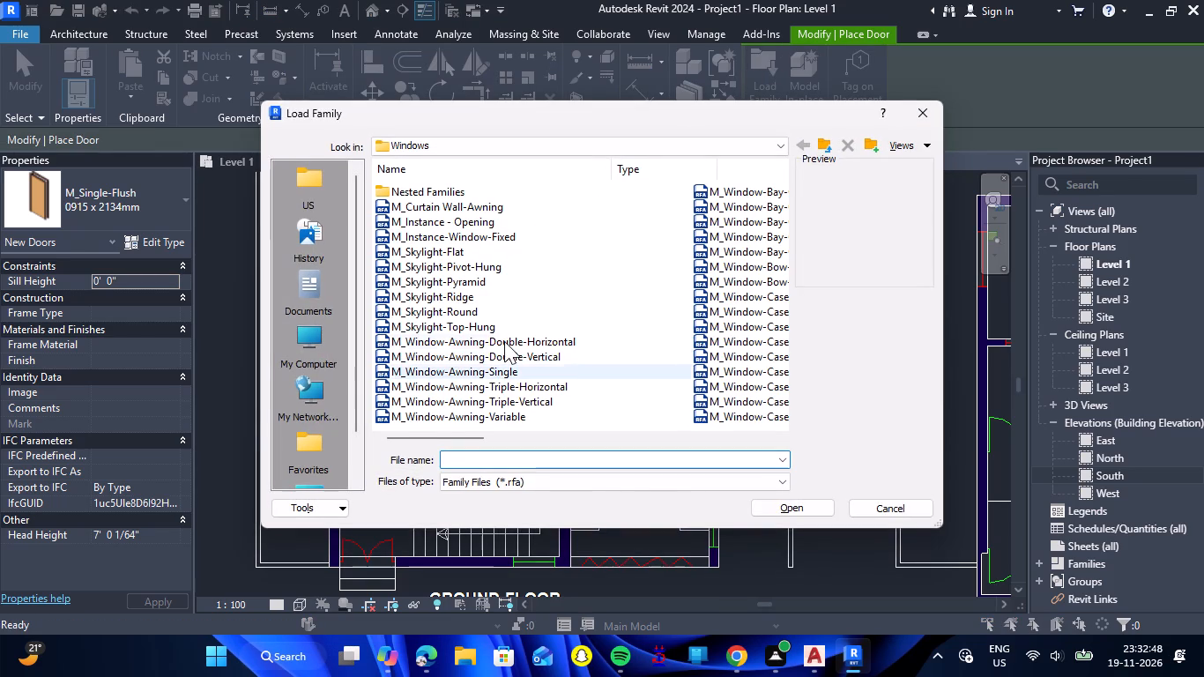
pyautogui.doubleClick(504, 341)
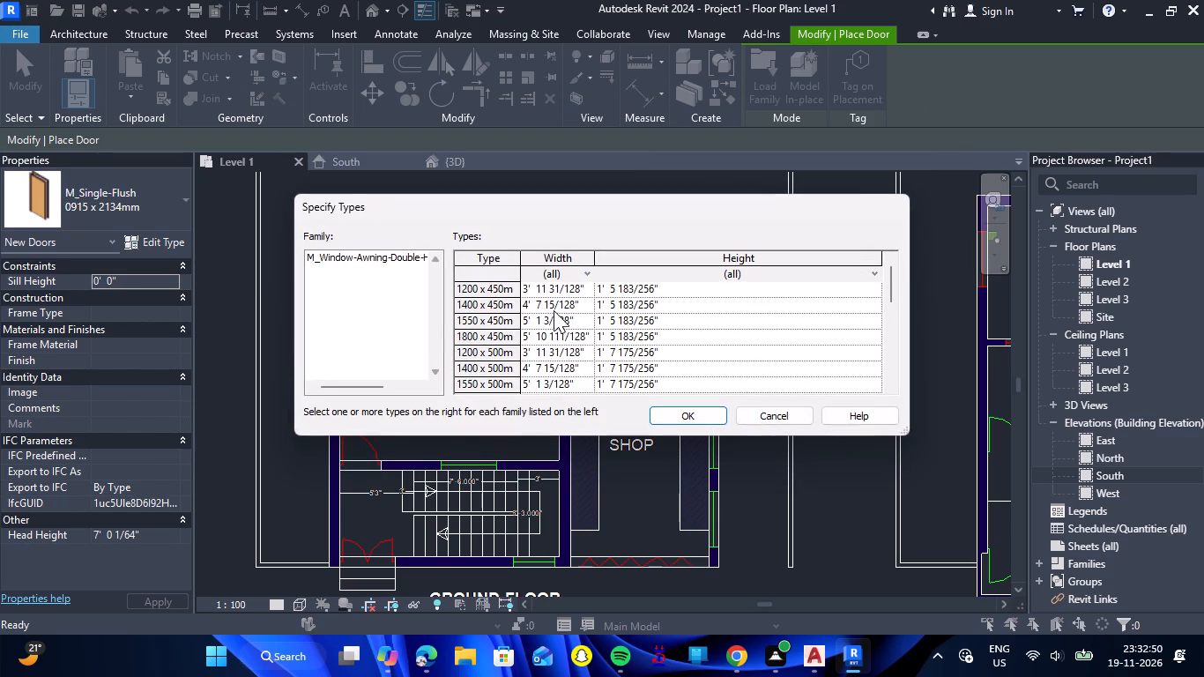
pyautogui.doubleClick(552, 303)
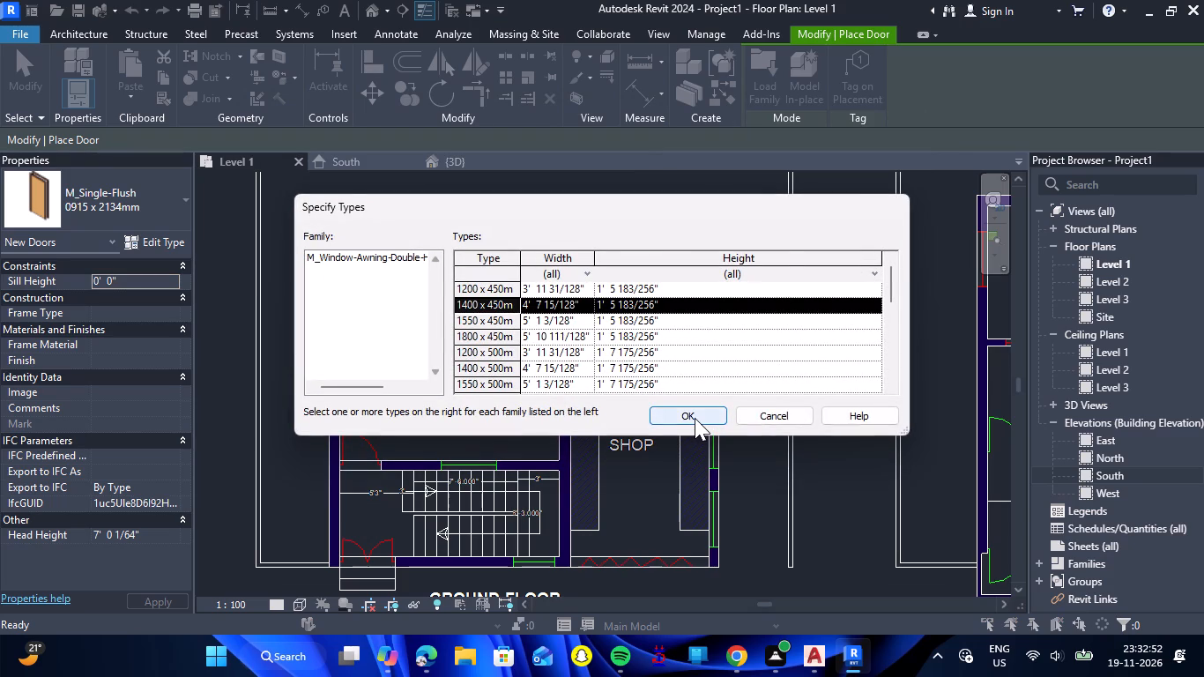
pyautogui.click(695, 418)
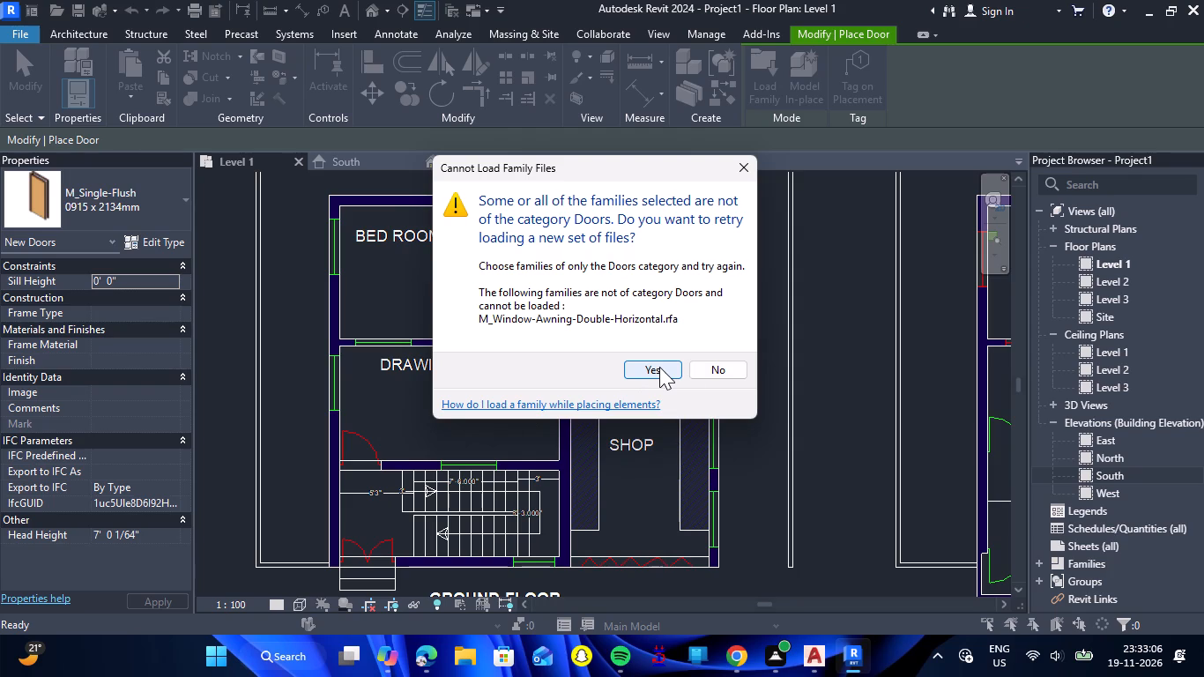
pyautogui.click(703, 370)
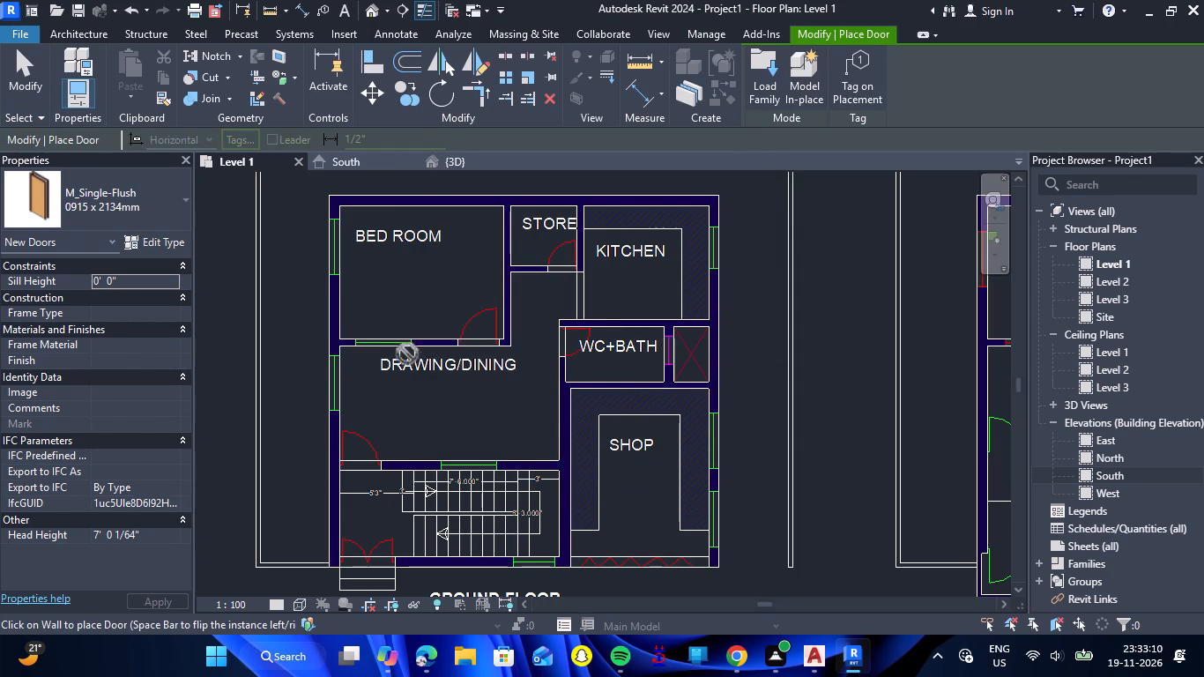
# Load the Aluprof_MB-86ST-AD07_PanelDoor_Sgl_Out-Open door family from the India library's Residential doors folder.
pyautogui.scroll(1, 395, 346)
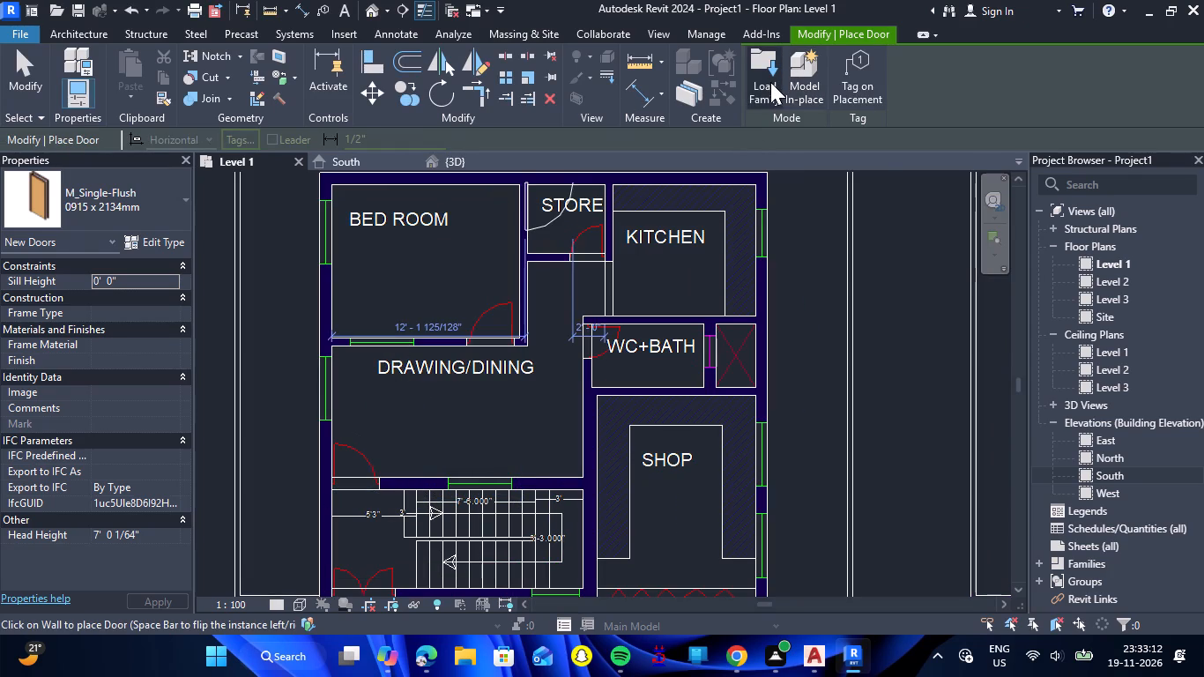
pyautogui.click(770, 82)
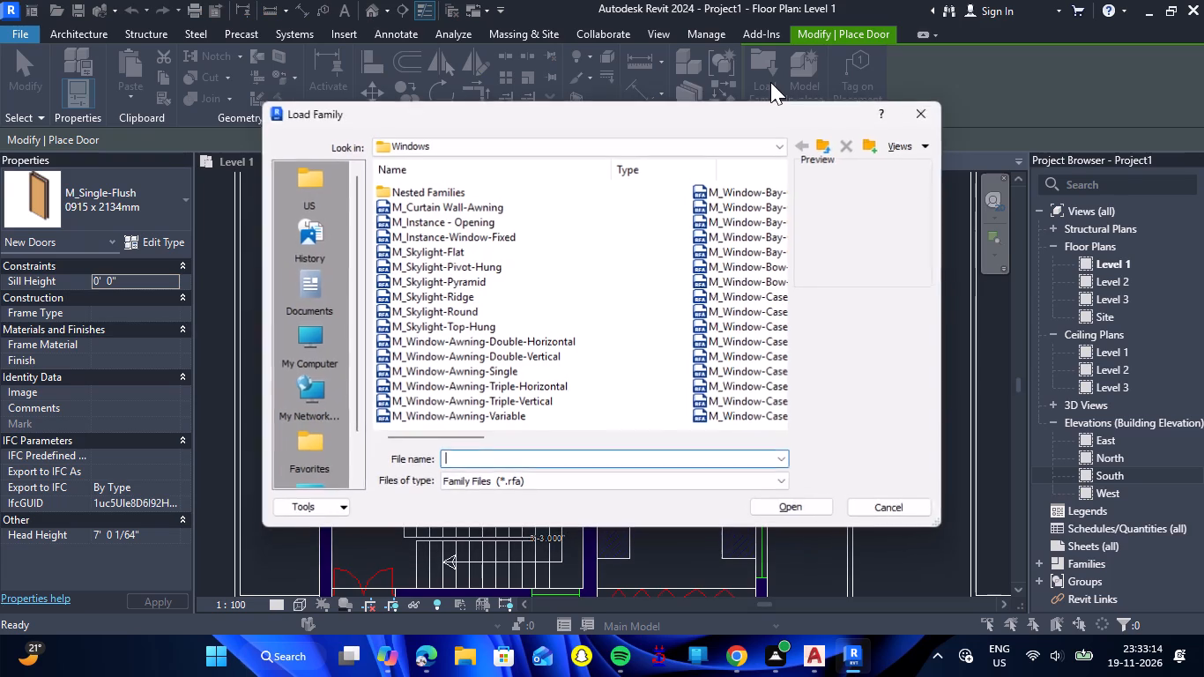
pyautogui.click(817, 149)
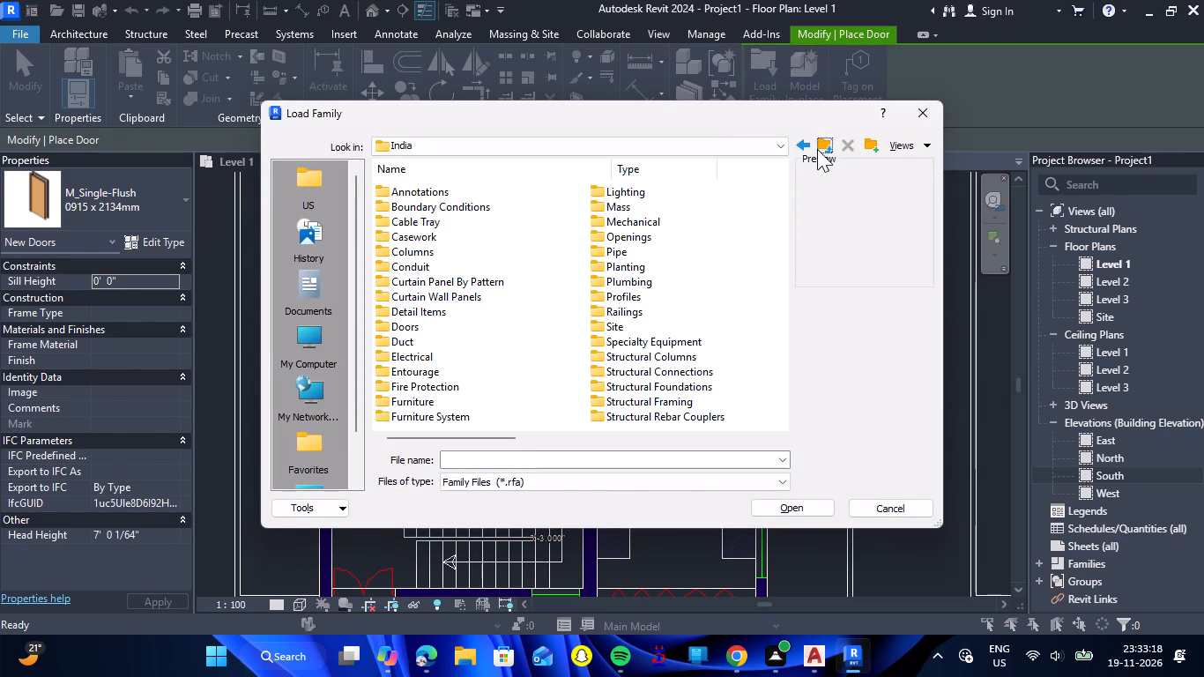
pyautogui.tripleClick(412, 322)
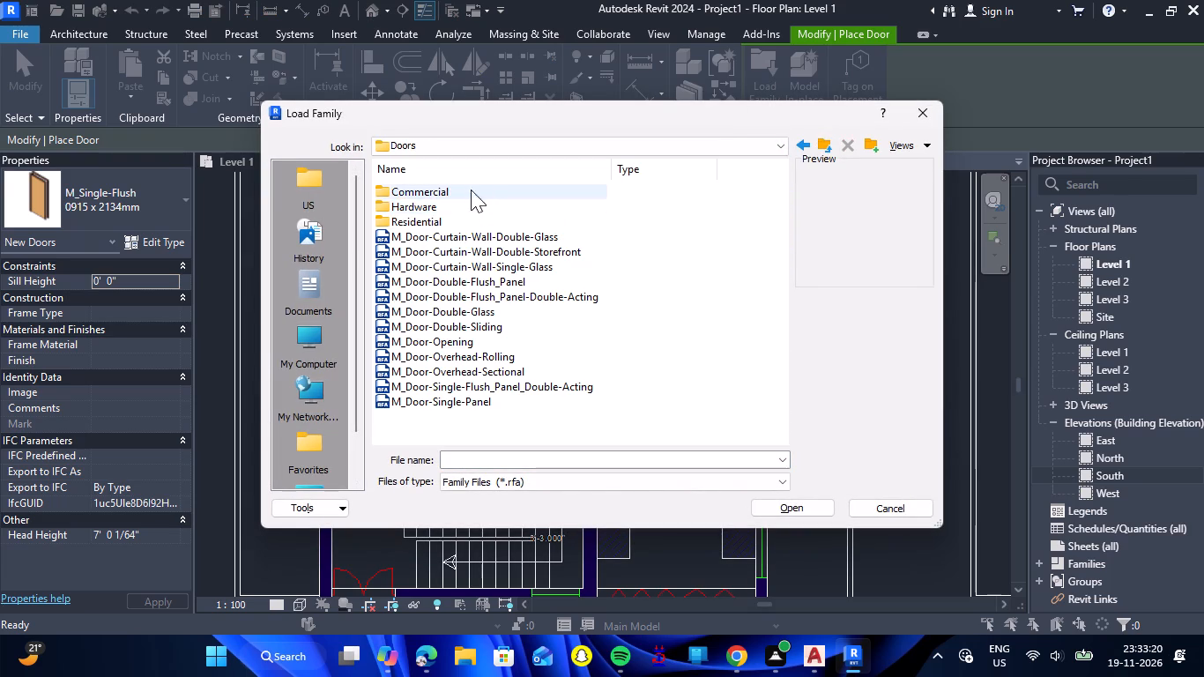
pyautogui.doubleClick(435, 225)
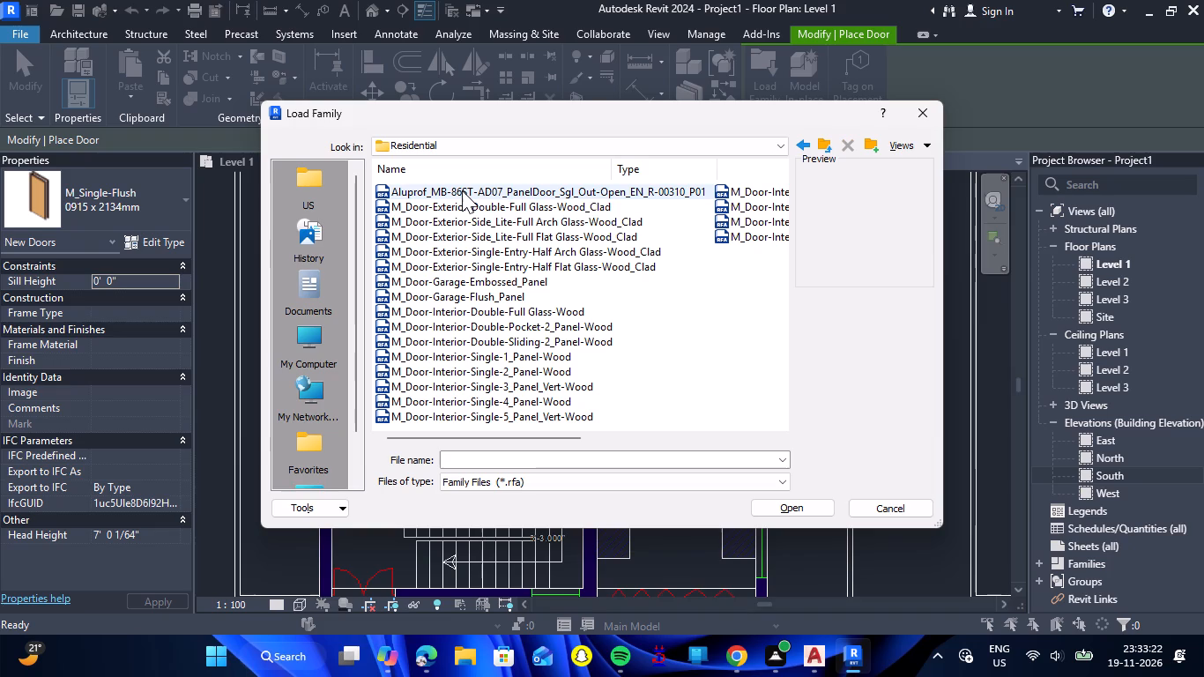
pyautogui.click(462, 190)
pyautogui.doubleClick(462, 190)
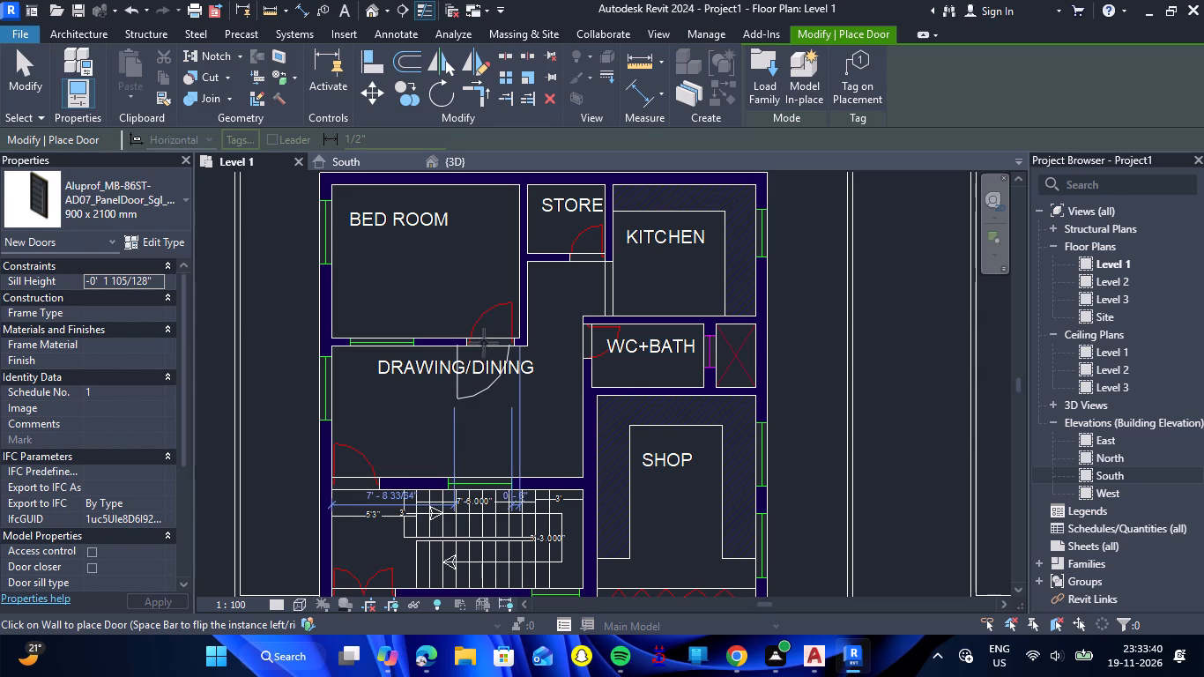
# Duplicate the Aluprof panel door's 900 x 2100 mm type under the name 3'.
pyautogui.click(170, 245)
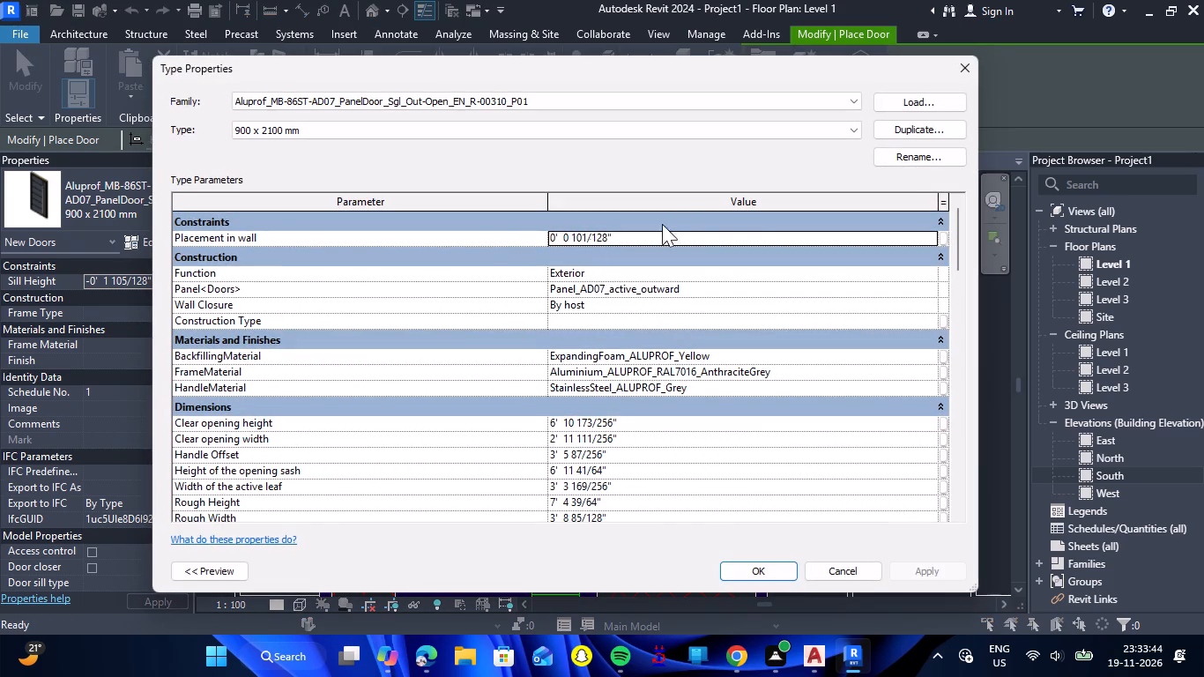
pyautogui.click(904, 125)
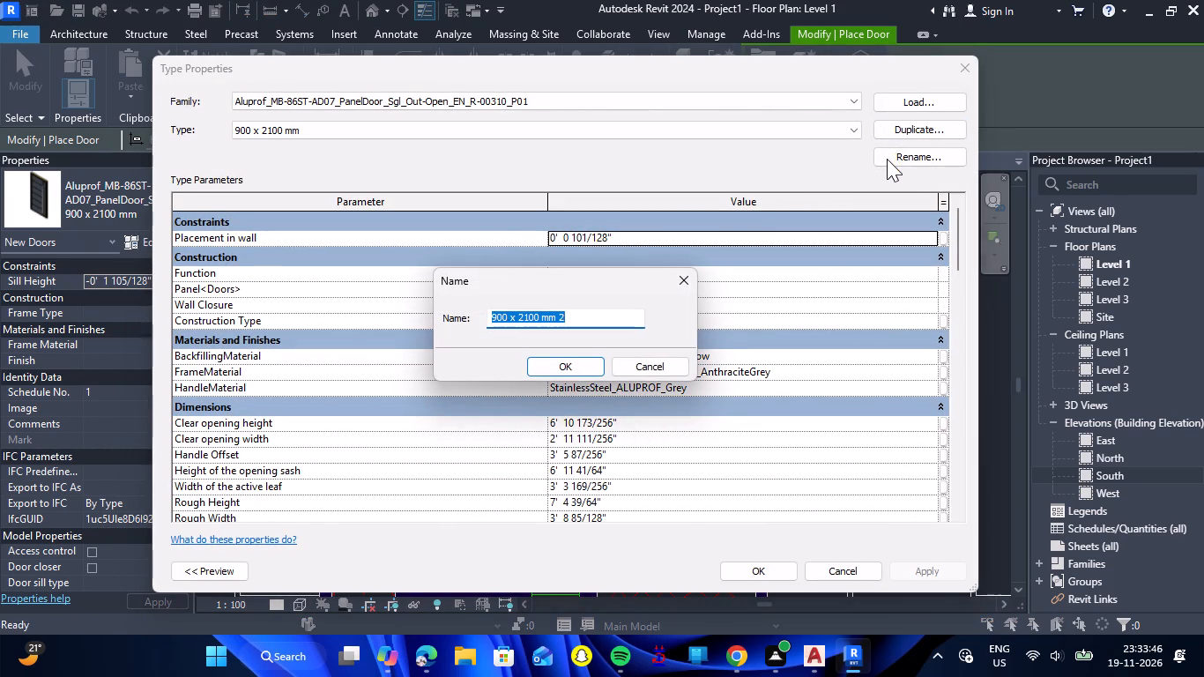
pyautogui.write("3'")
pyautogui.press('Return')
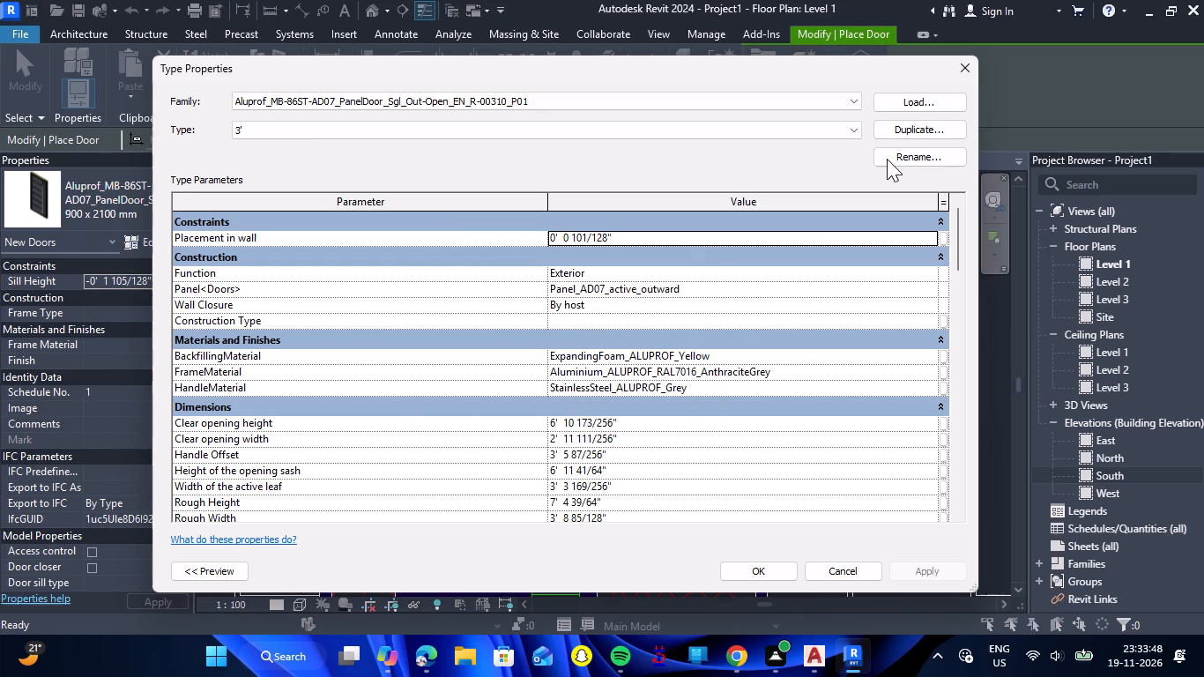
# Set the 3' door type's width to 3' and its height to 6', and accept the type properties.
pyautogui.scroll(-2, 659, 351)
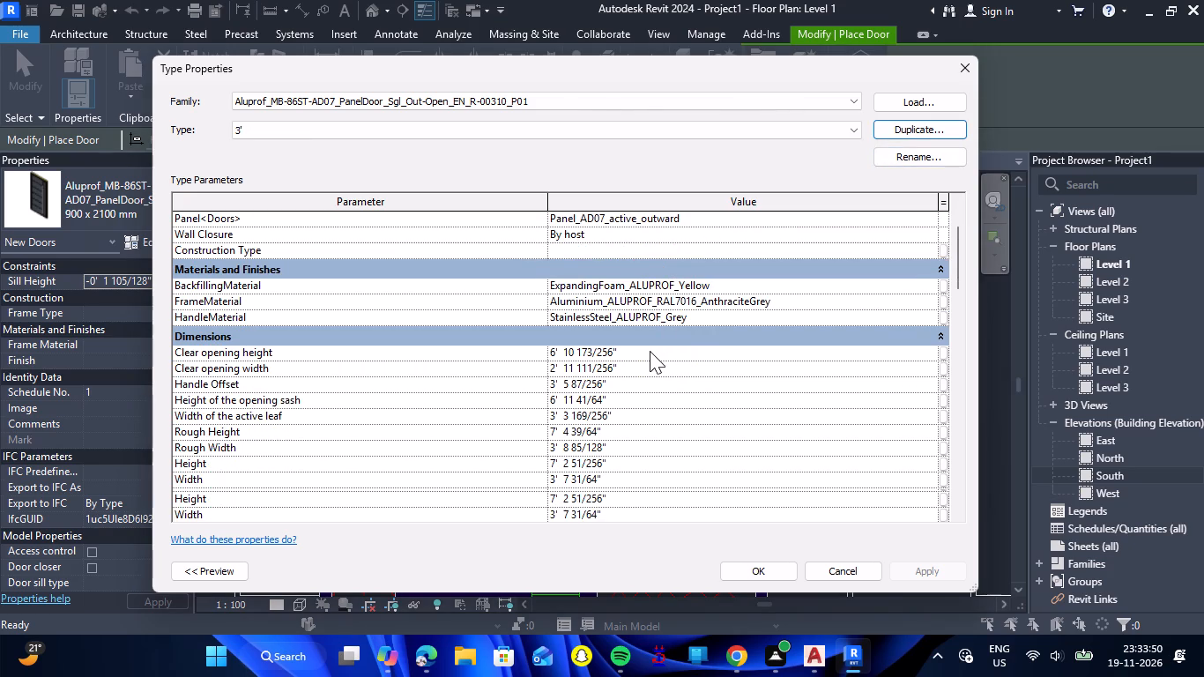
pyautogui.scroll(-1, 597, 373)
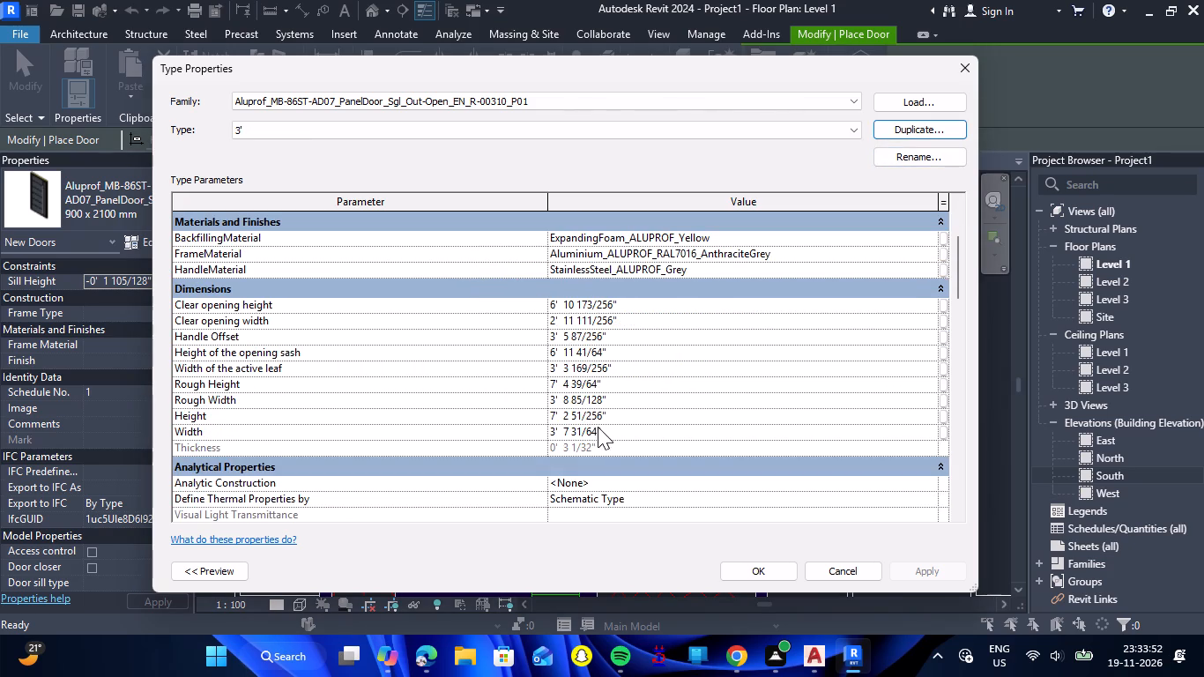
pyautogui.click(606, 430)
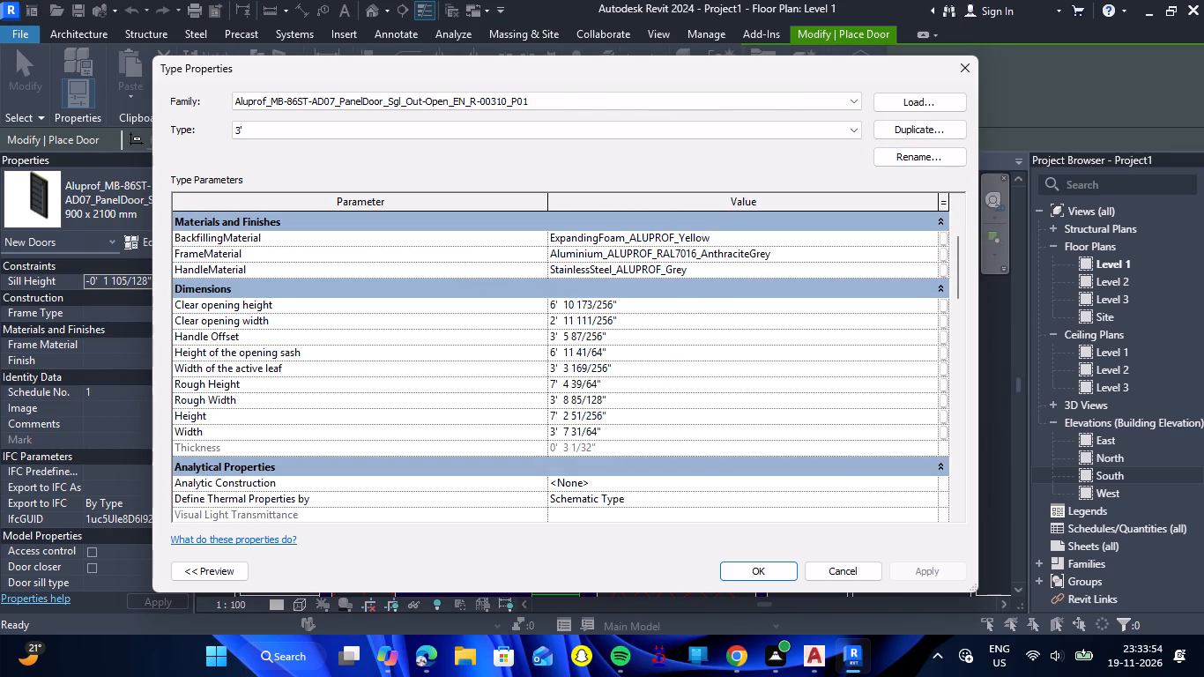
pyautogui.click(606, 430)
pyautogui.press('BackSpace')
pyautogui.press('BackSpace')
pyautogui.press('BackSpace')
pyautogui.press('BackSpace')
pyautogui.press('BackSpace')
pyautogui.press('BackSpace')
pyautogui.press('BackSpace')
pyautogui.press('BackSpace')
pyautogui.press('BackSpace')
pyautogui.press('BackSpace')
pyautogui.press('BackSpace')
pyautogui.press('BackSpace')
pyautogui.press('BackSpace')
pyautogui.press('BackSpace')
pyautogui.press('BackSpace')
pyautogui.press('BackSpace')
pyautogui.press('BackSpace')
pyautogui.press('BackSpace')
pyautogui.press('BackSpace')
pyautogui.press('BackSpace')
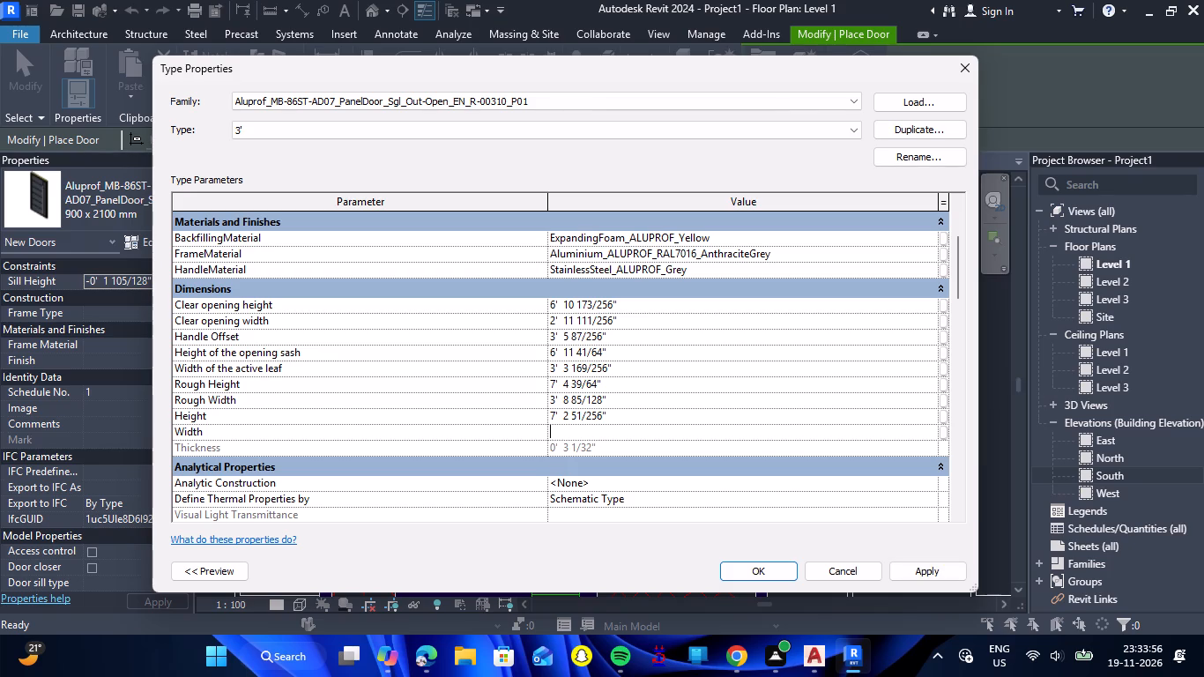
pyautogui.write("3'")
pyautogui.press('Return')
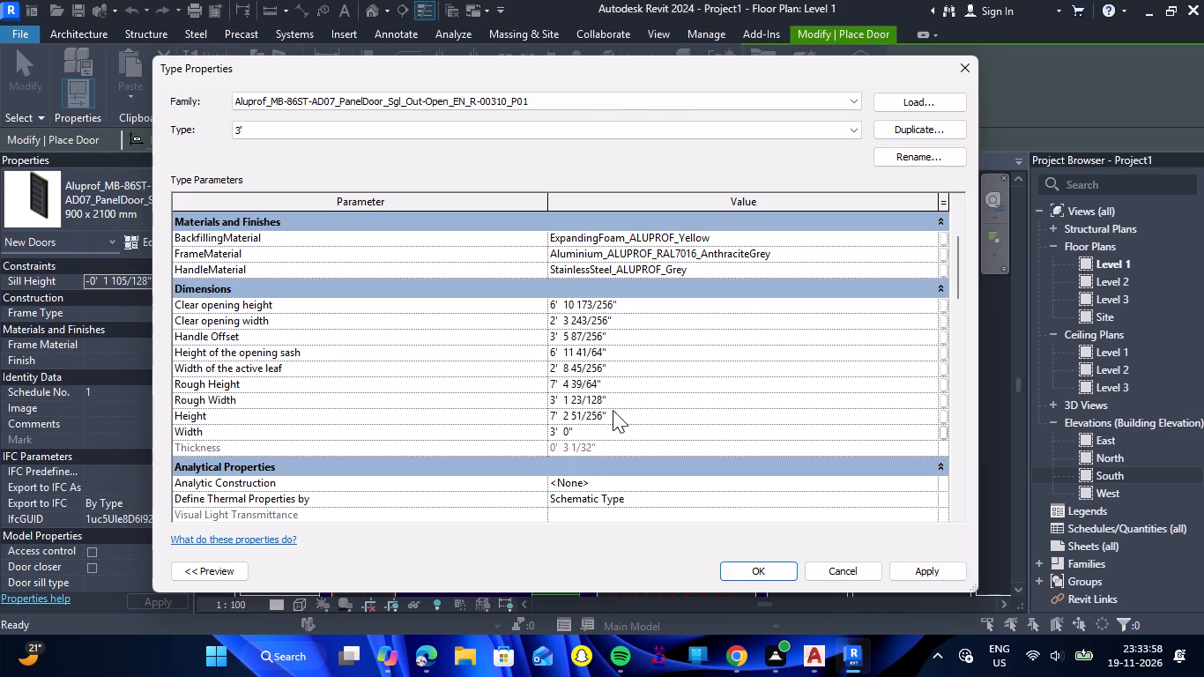
pyautogui.click(616, 417)
pyautogui.write("6'")
pyautogui.press('Return')
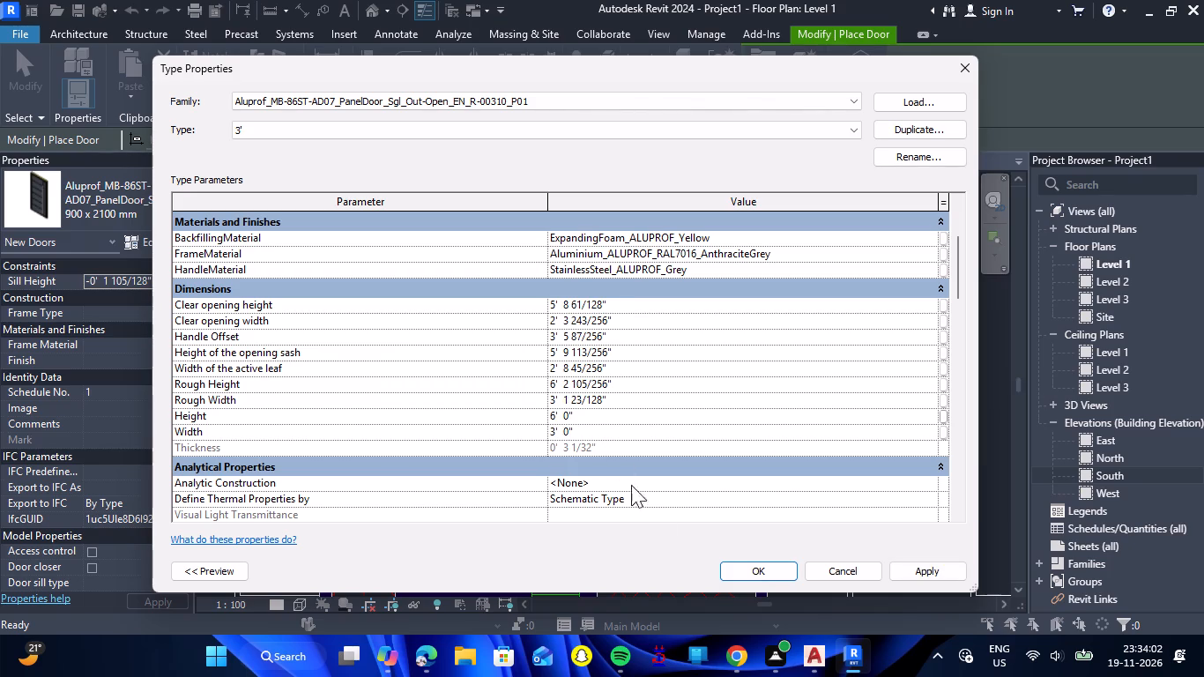
pyautogui.click(768, 567)
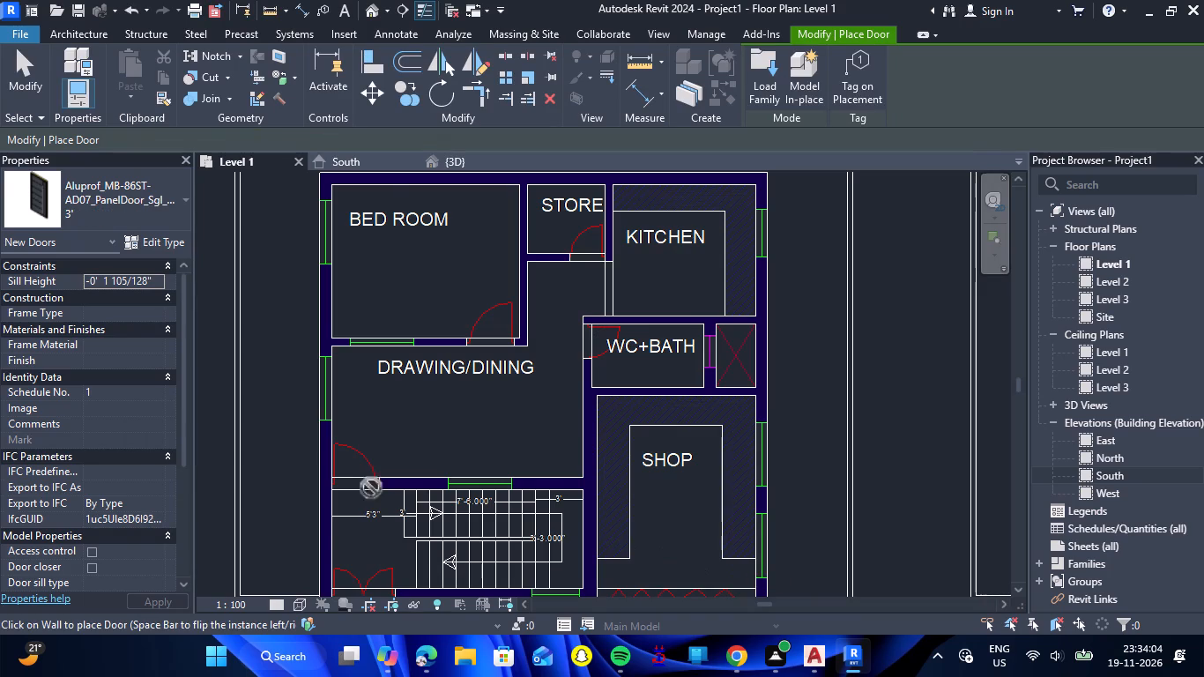
# Place 3' Aluprof doors in the drawing/dining wall beside the stairs and in the wall between the bedroom and drawing/dining.
pyautogui.scroll(5, 346, 486)
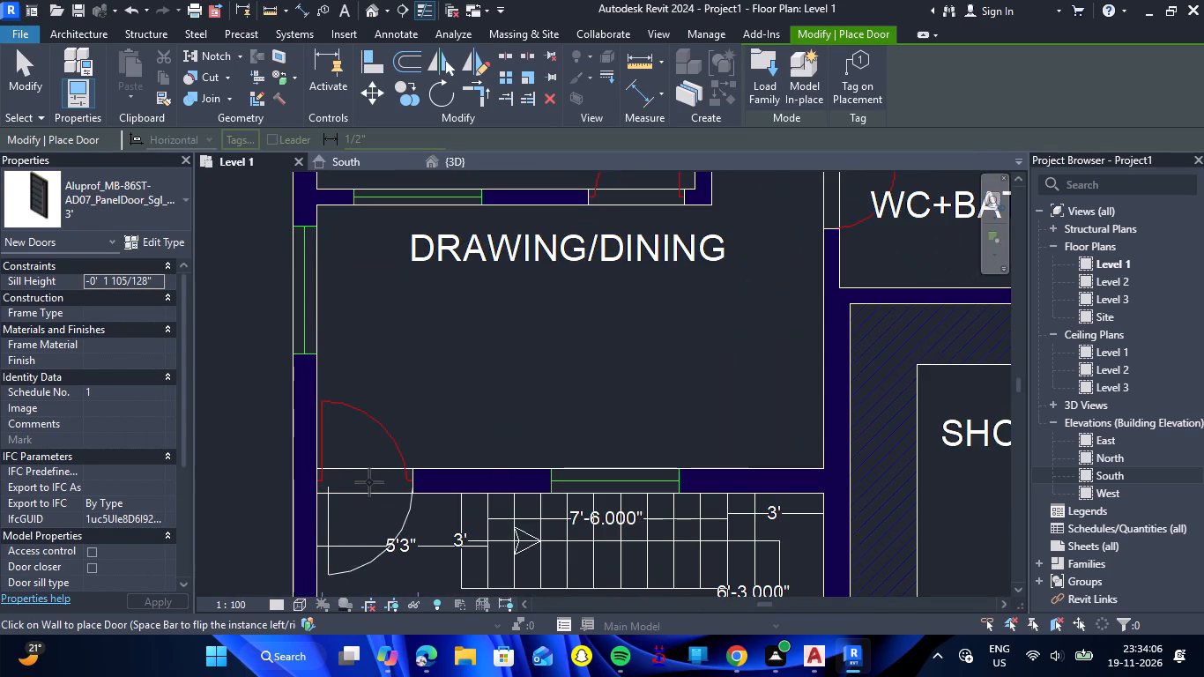
pyautogui.click(363, 482)
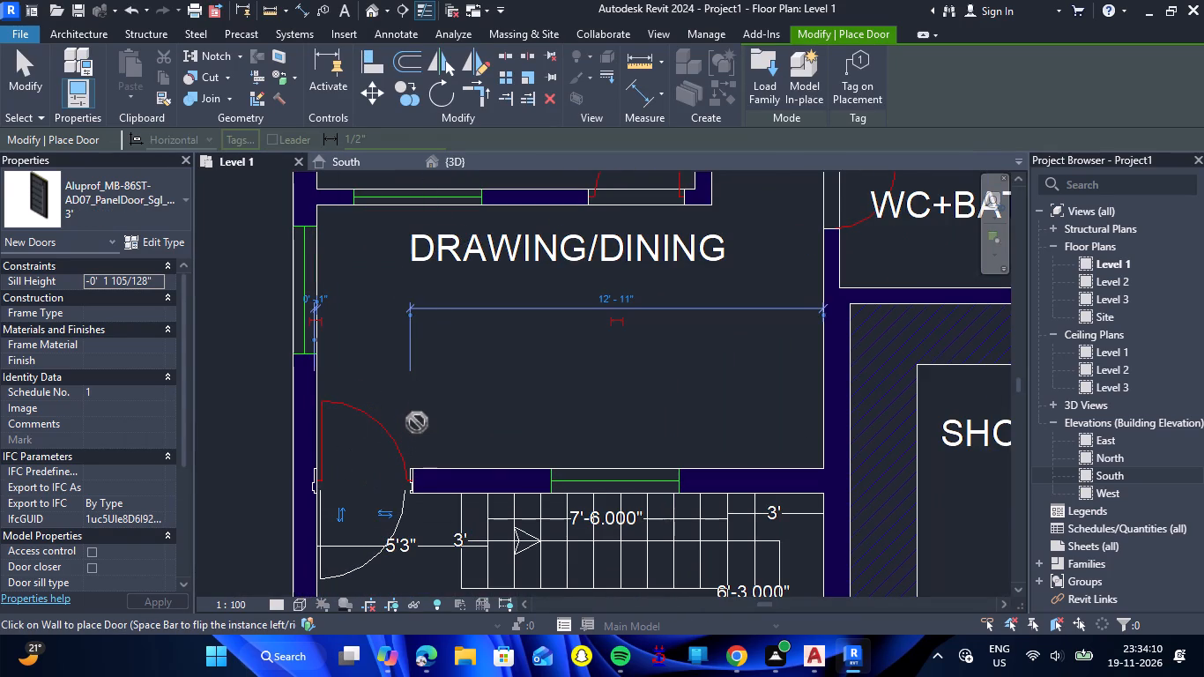
pyautogui.scroll(-3, 434, 405)
pyautogui.scroll(7, 563, 234)
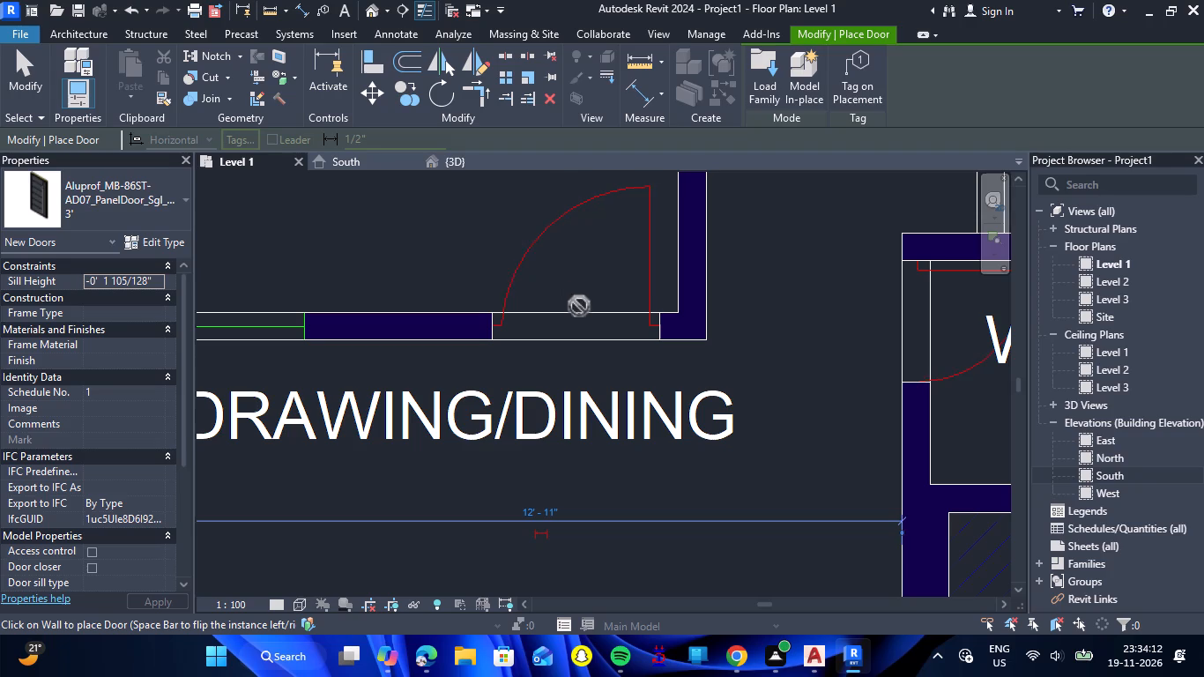
pyautogui.click(579, 309)
# Open family loading again and look through the previews of the residential exterior, garage and interior door families.
pyautogui.scroll(-3, 564, 356)
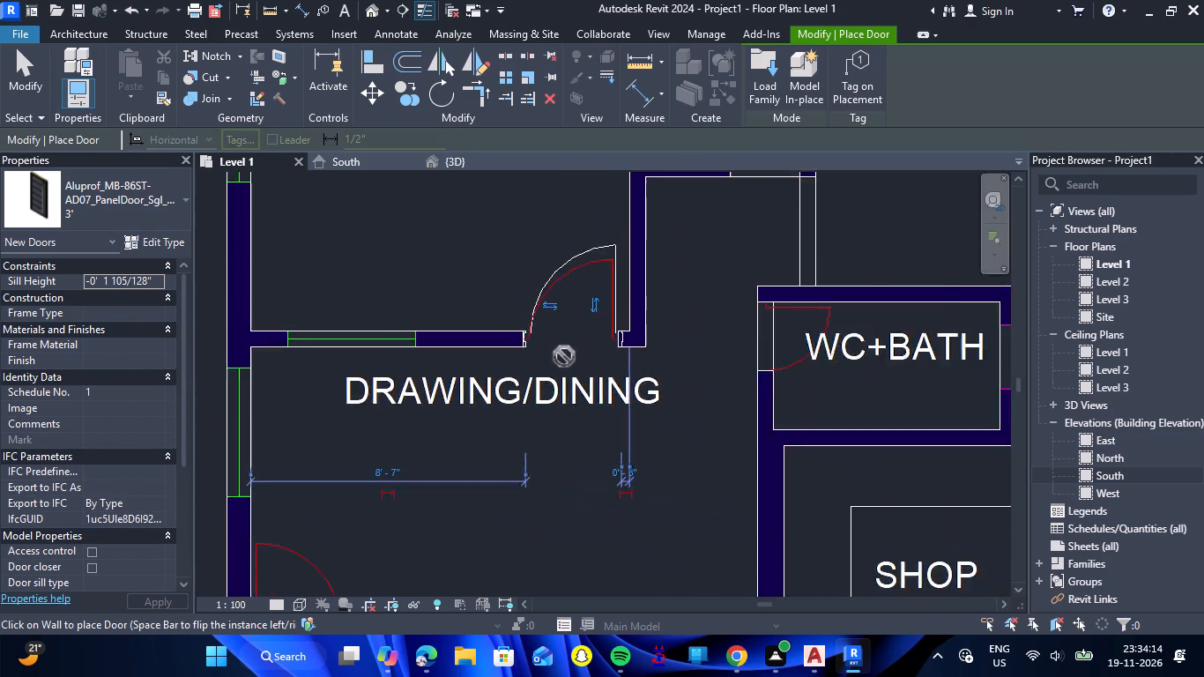
pyautogui.scroll(-9, 564, 356)
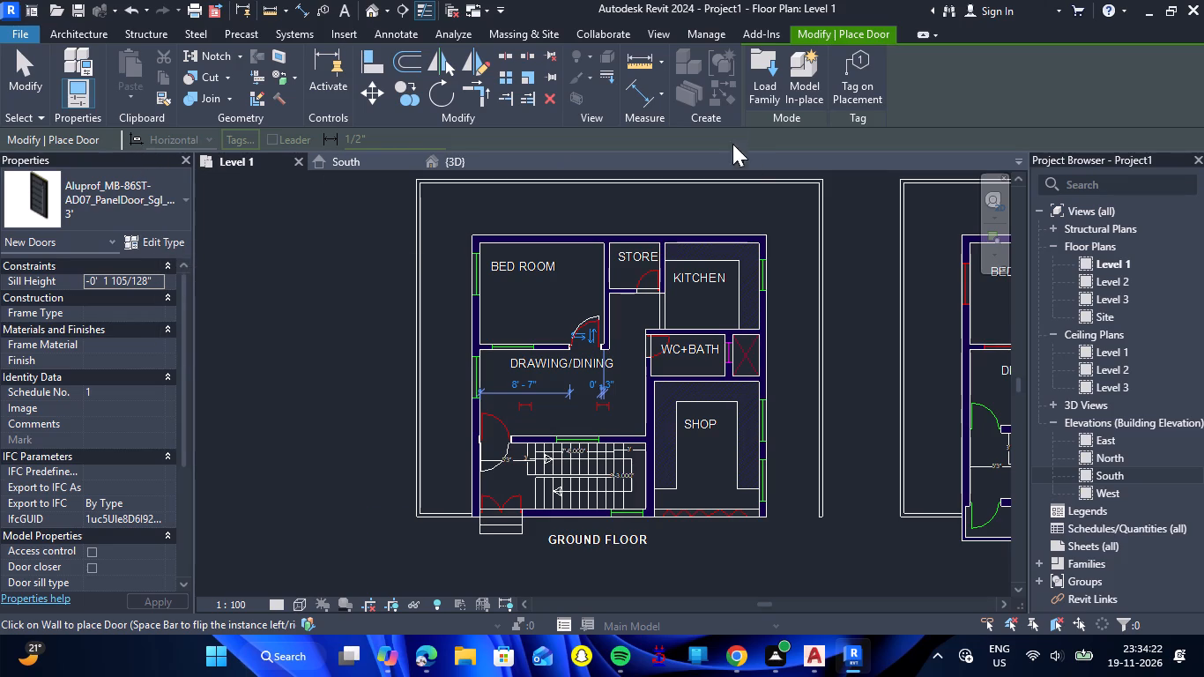
pyautogui.click(755, 92)
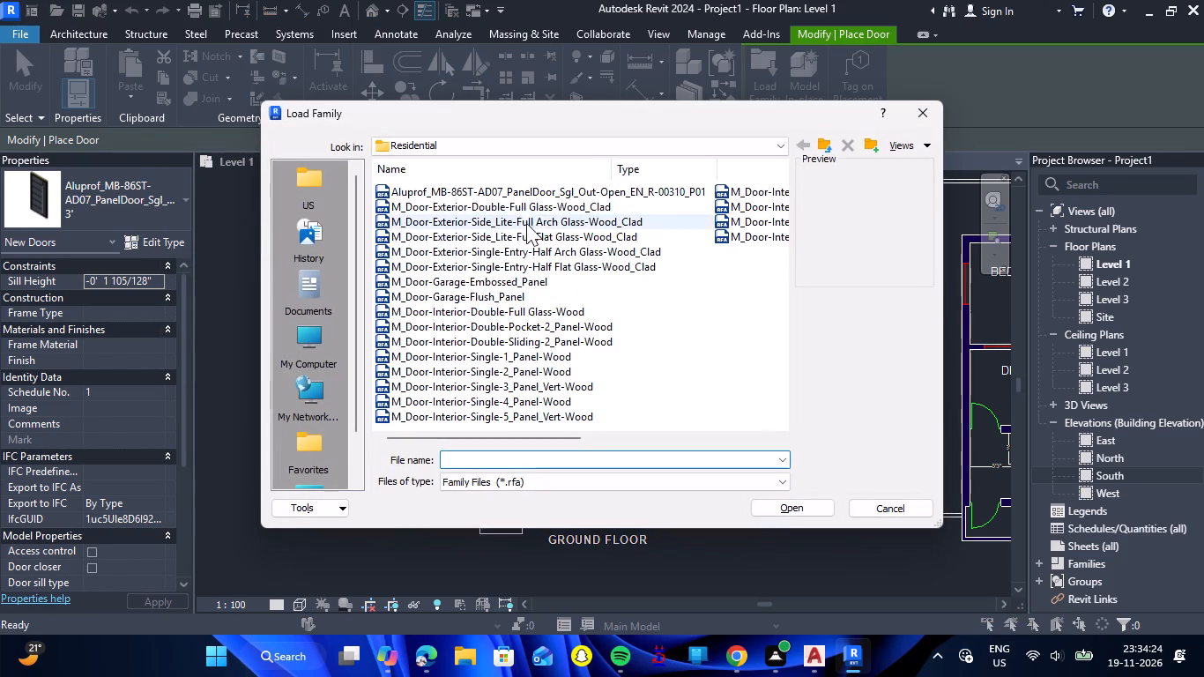
pyautogui.click(533, 189)
pyautogui.press('Down')
pyautogui.press('Down')
pyautogui.press('Down')
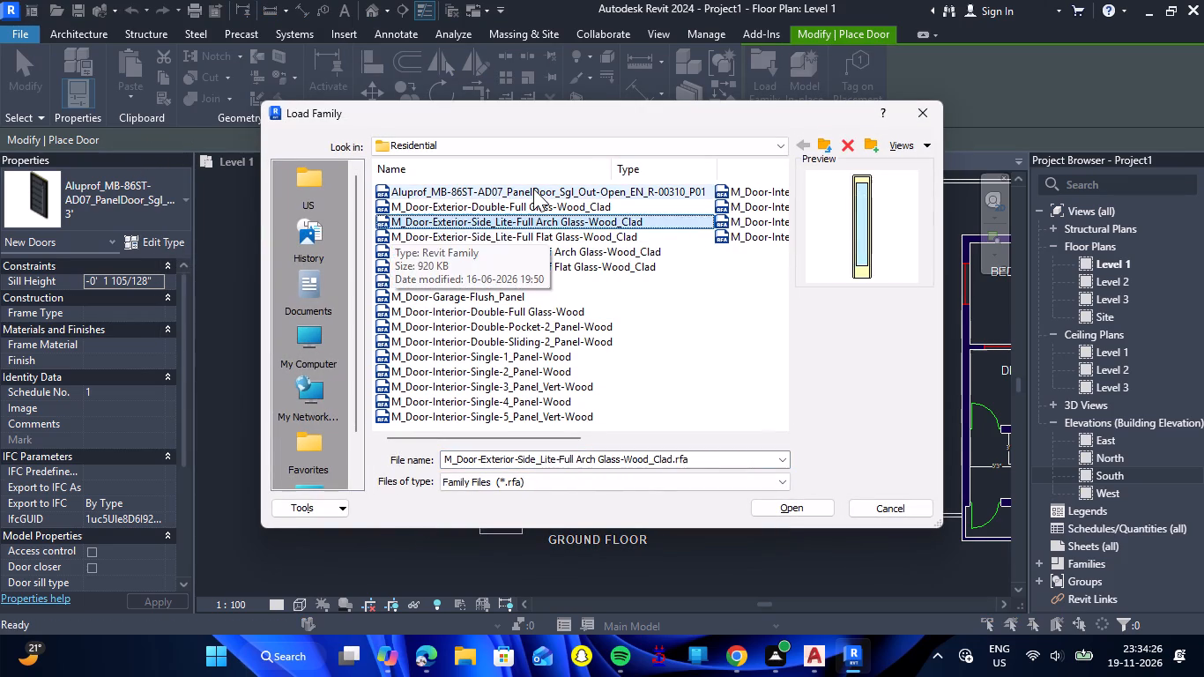
pyautogui.press('Down')
pyautogui.press('Down')
pyautogui.press('Down')
pyautogui.press('Up')
pyautogui.press('Up')
pyautogui.press('Up')
pyautogui.press('Up')
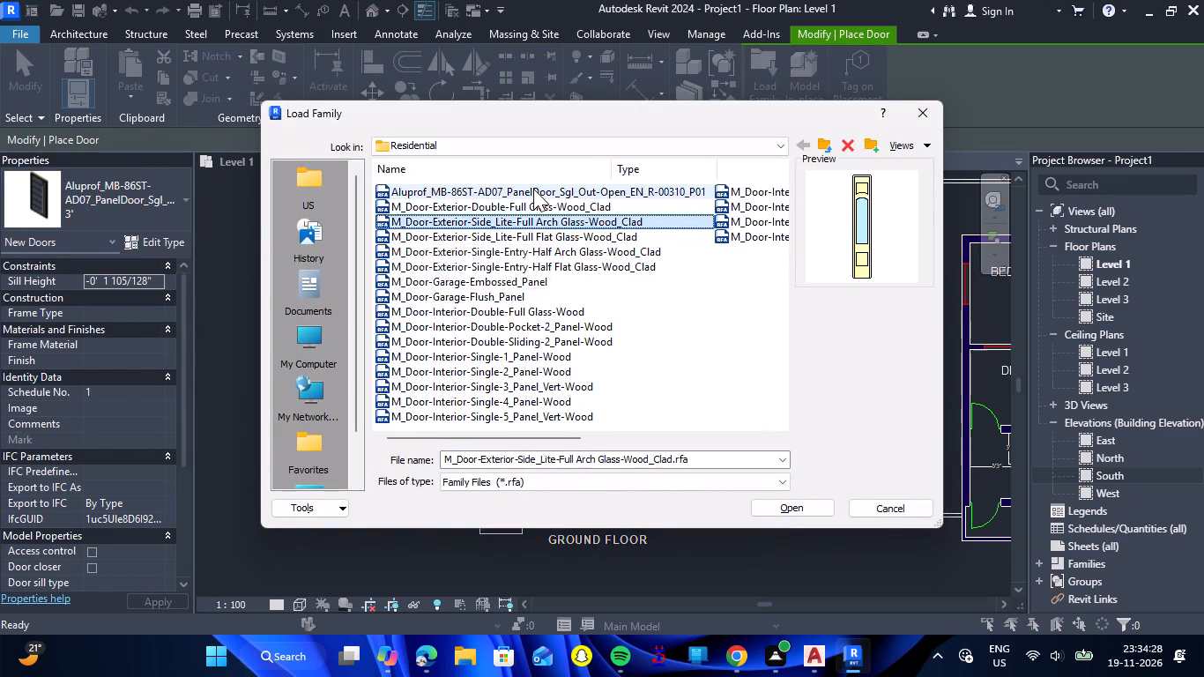
pyautogui.press('Up')
pyautogui.press('Down')
pyautogui.press('Down')
pyautogui.press('Down')
pyautogui.press('Down')
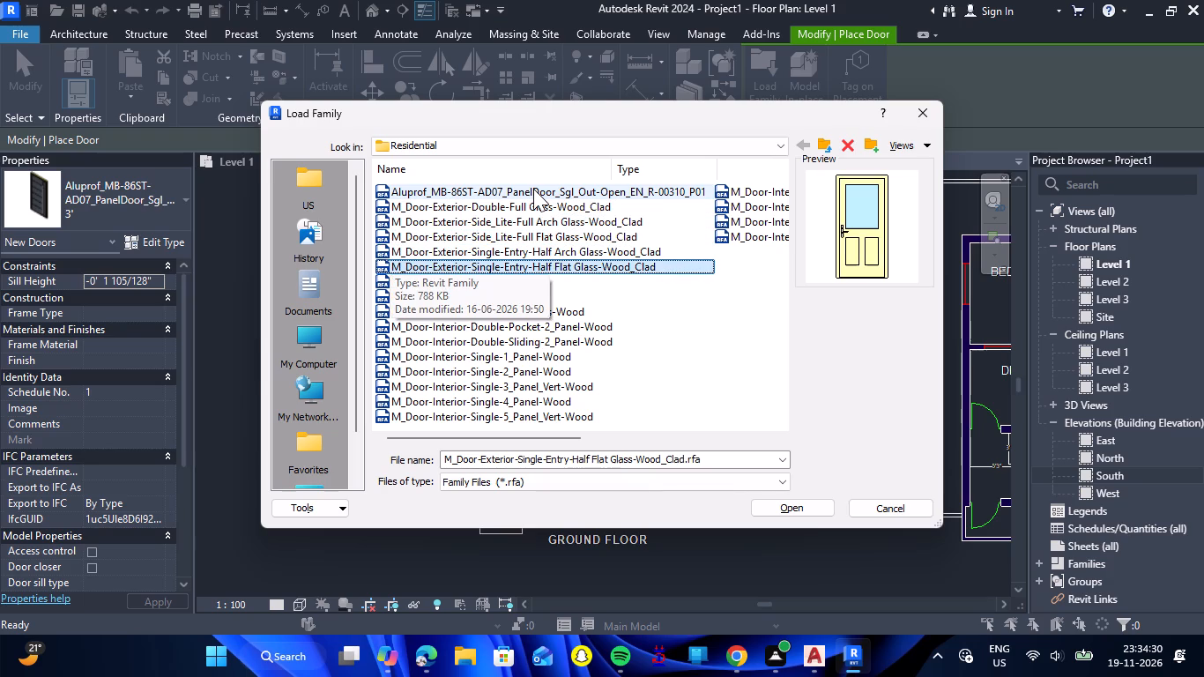
pyautogui.press('Down')
pyautogui.press('Down')
pyautogui.press('Down')
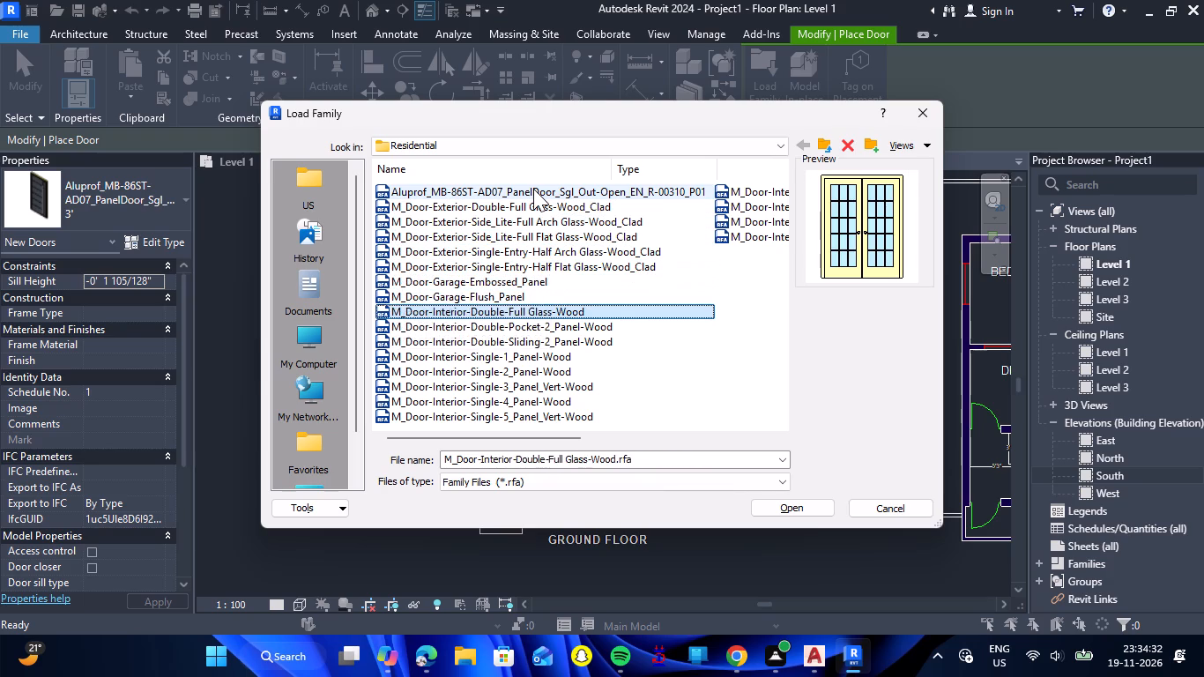
pyautogui.press('Up')
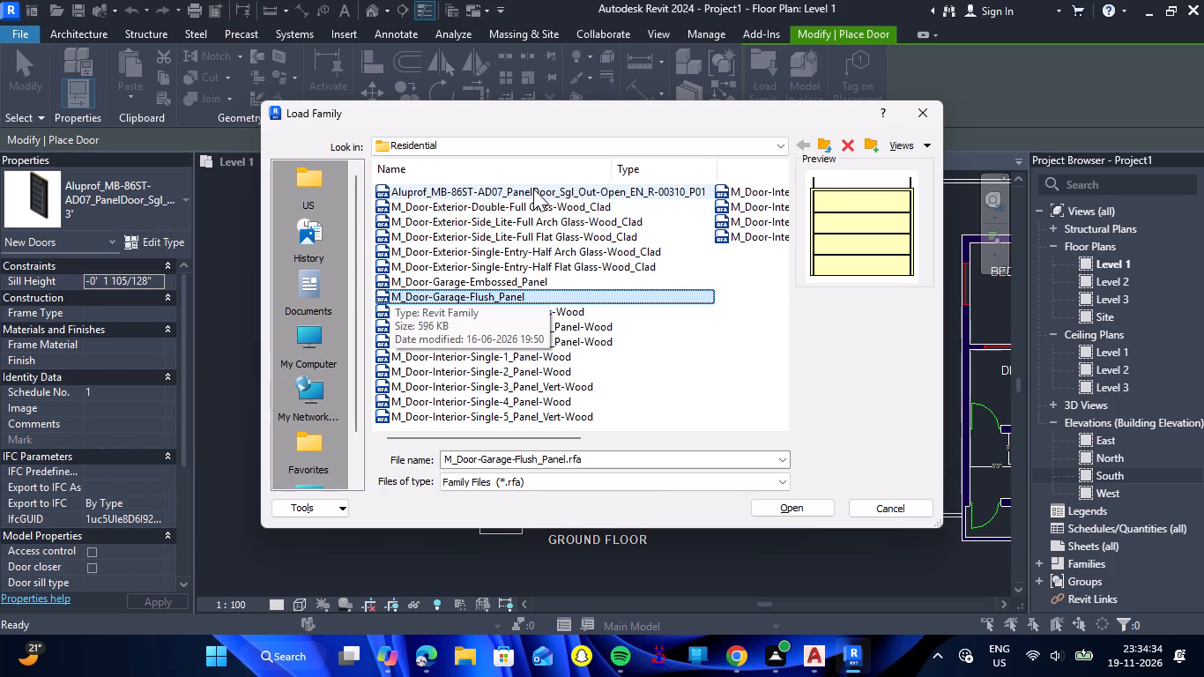
pyautogui.press('Down')
pyautogui.press('Down')
pyautogui.press('Down')
pyautogui.press('Down')
pyautogui.press('Down')
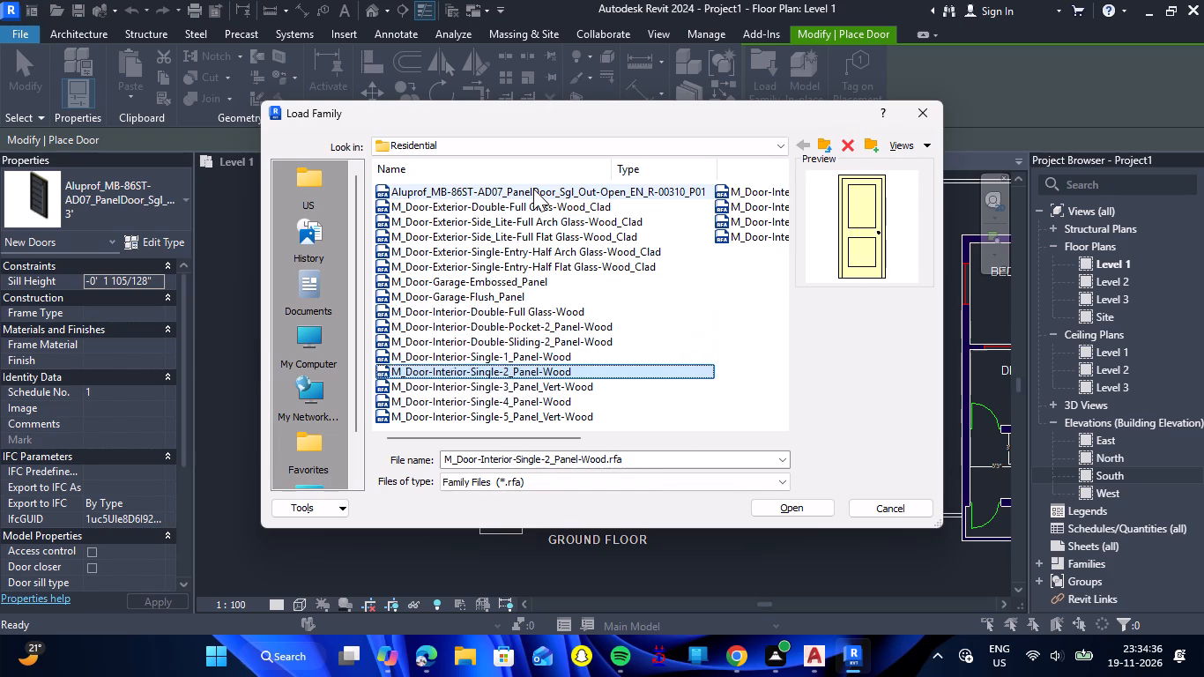
pyautogui.press('Down')
pyautogui.press('Down')
pyautogui.press('Down')
pyautogui.press('Down')
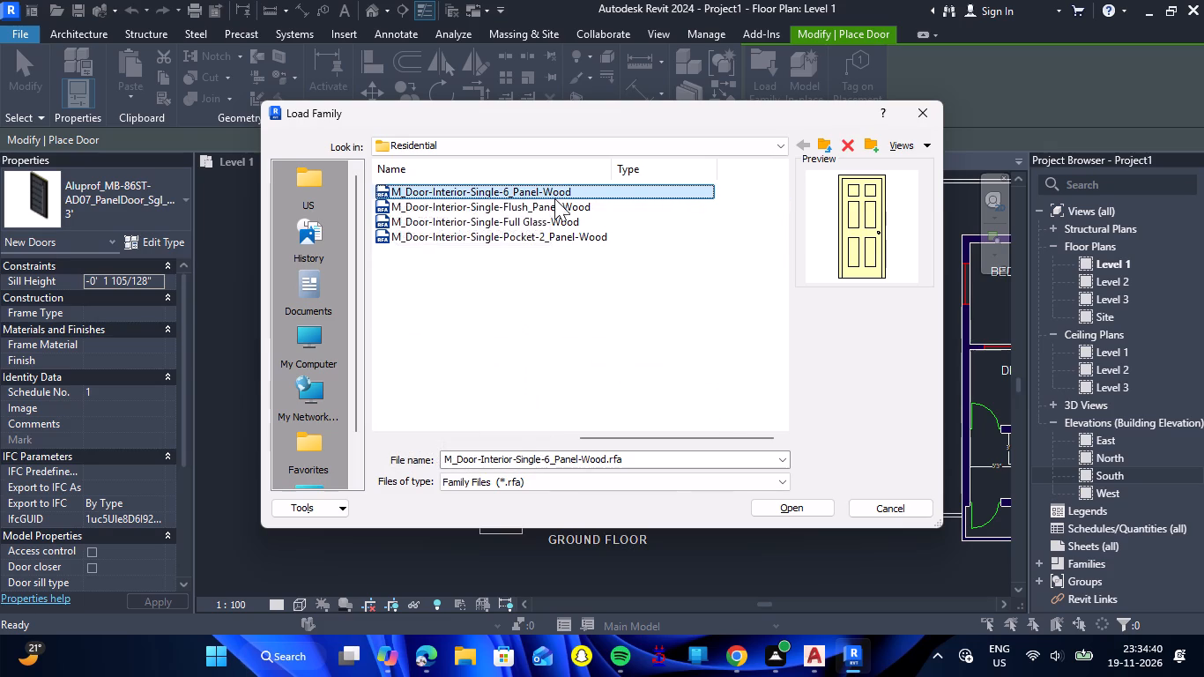
# Load the M_Door-Interior-Single-6_Panel-Wood family with the 650 x 2000mm type.
pyautogui.click(569, 208)
pyautogui.click(582, 198)
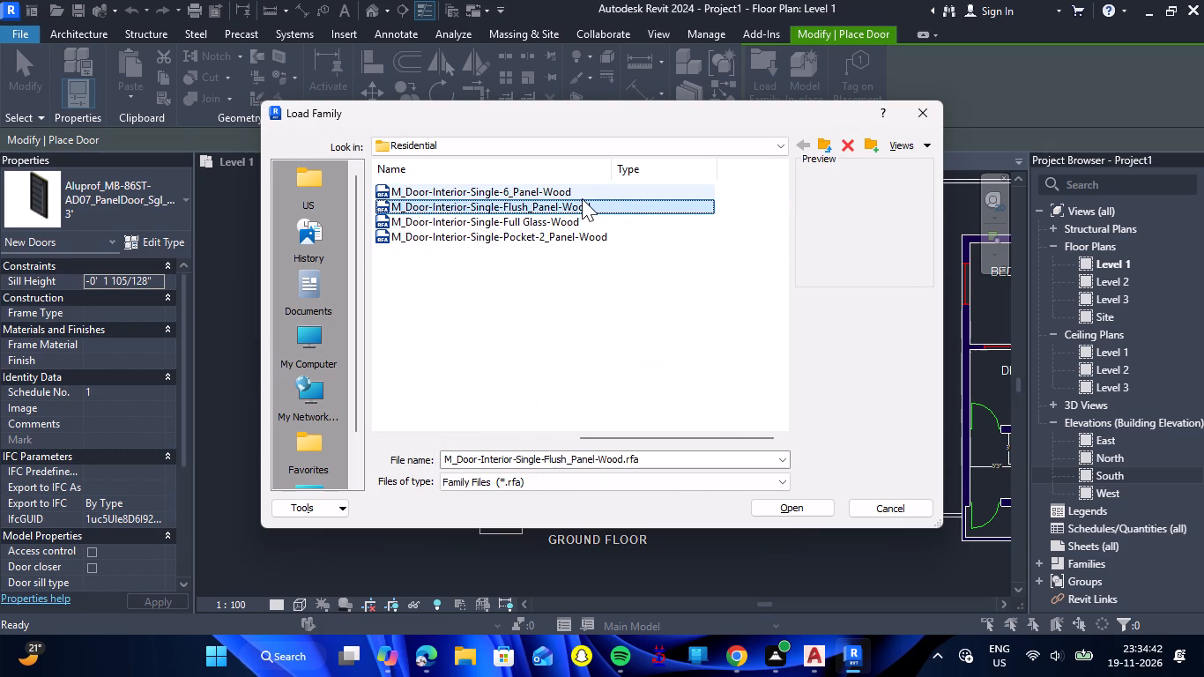
pyautogui.doubleClick(589, 191)
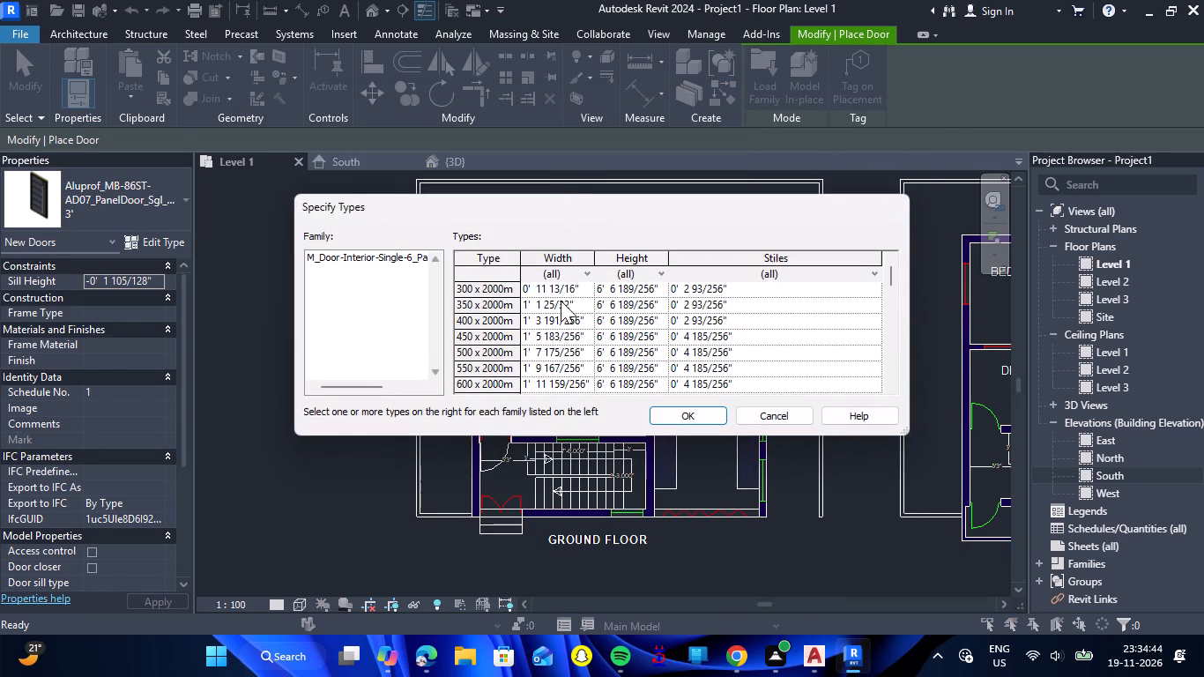
pyautogui.scroll(-3, 562, 319)
pyautogui.scroll(1, 562, 320)
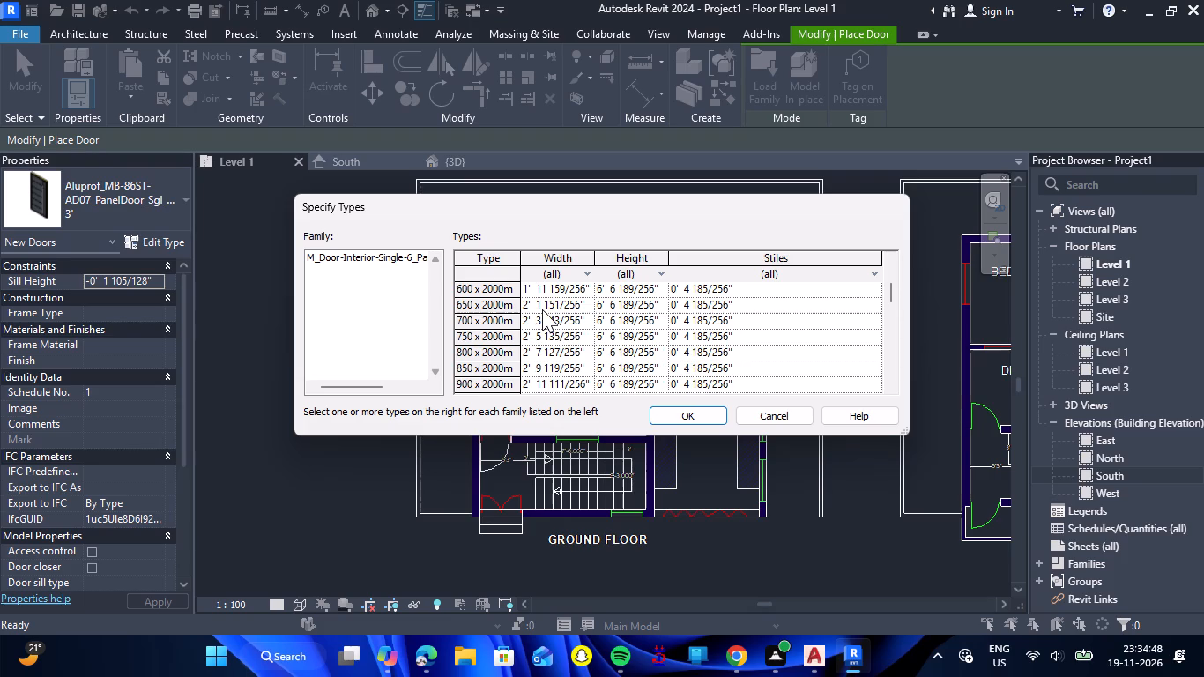
pyautogui.click(542, 309)
pyautogui.click(695, 413)
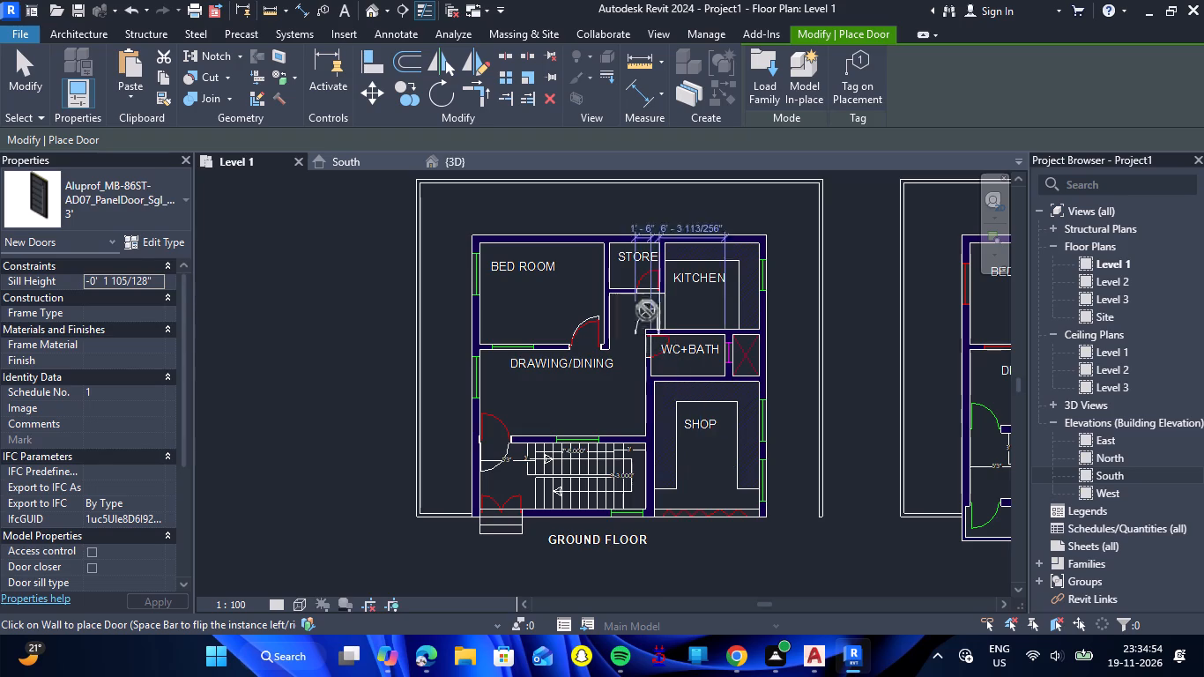
# Place a 650 x 2000mm six-panel wood door in the store room's lower wall, over the plan's door opening and swinging into the store.
pyautogui.scroll(10, 643, 299)
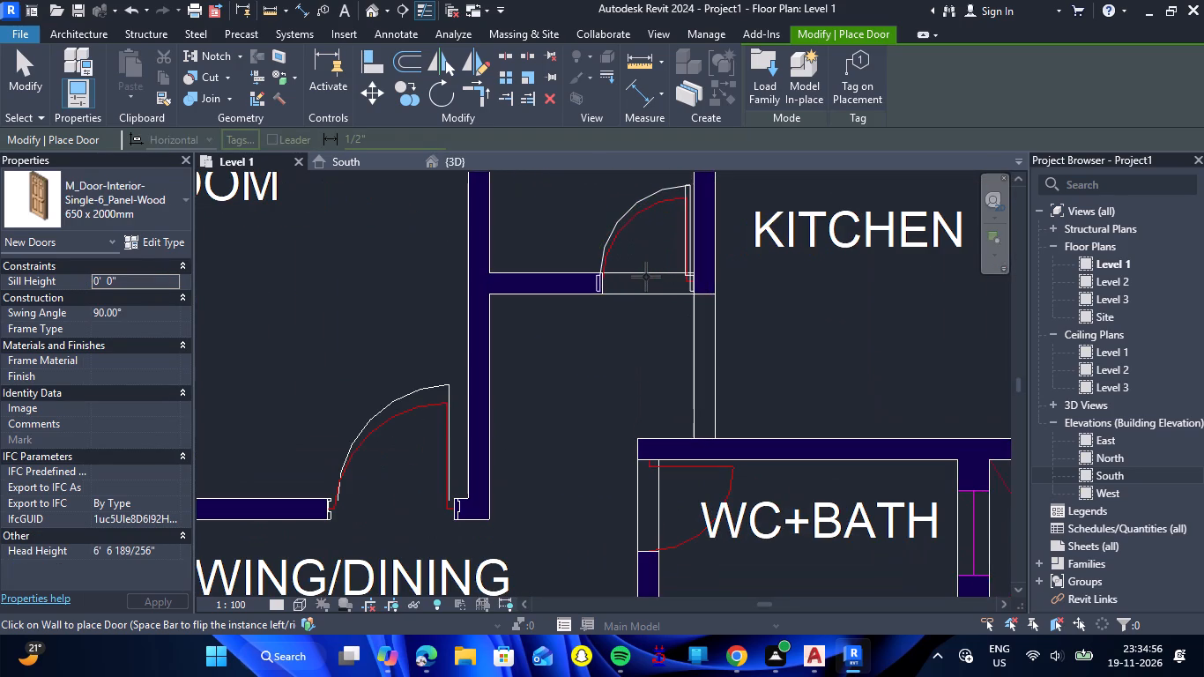
pyautogui.click(644, 277)
# Place a 650 x 2000mm six-panel wood door in the WC+BATH wall facing the drawing/dining, over the plan's opening and swinging into the bath.
pyautogui.click(656, 506)
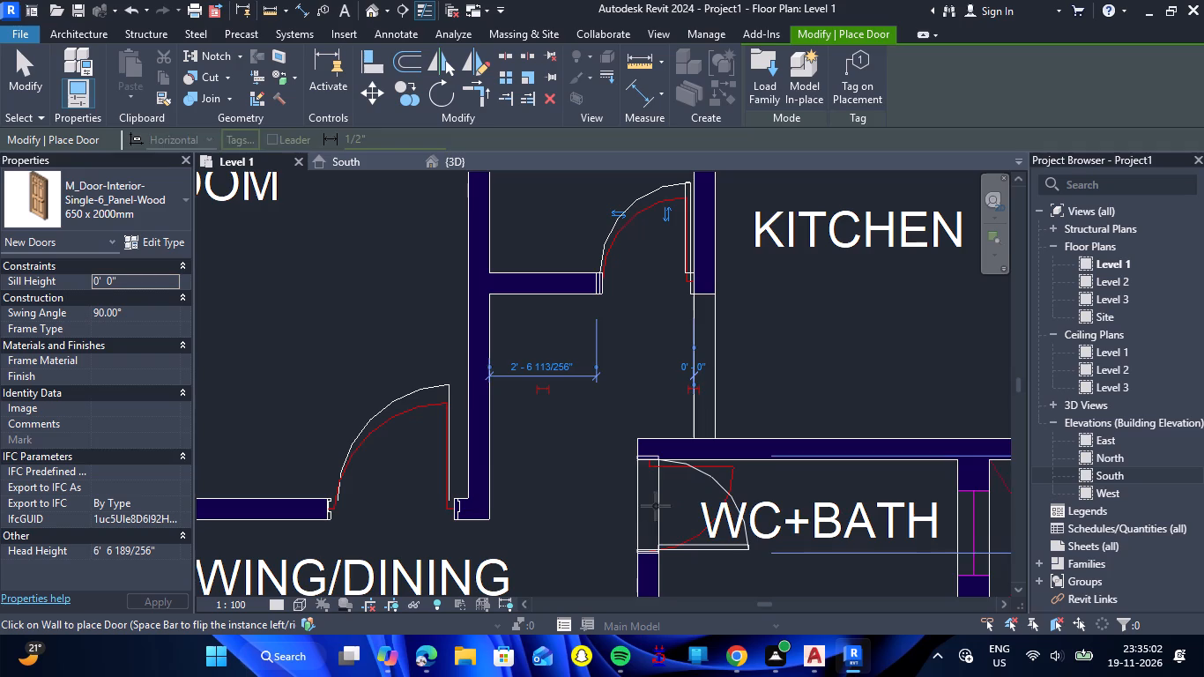
pyautogui.scroll(-12, 640, 385)
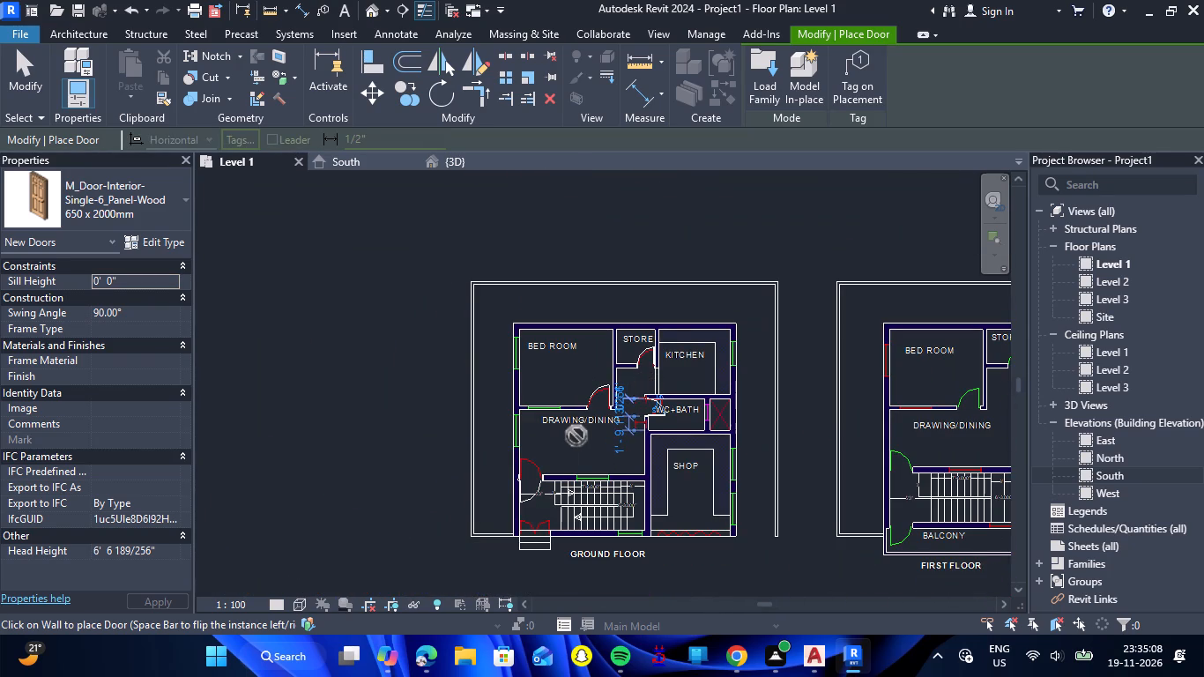
pyautogui.press('Escape')
pyautogui.press('Escape')
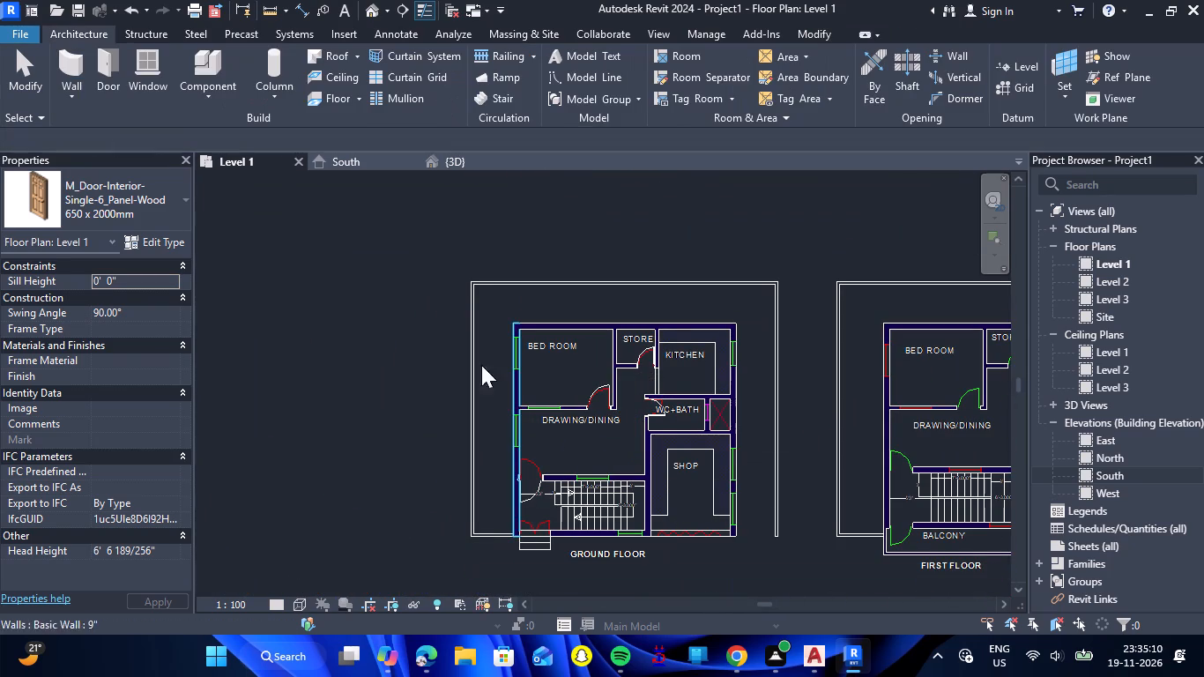
# Open family loading for doors and look through the previews of the residential interior single and double door families.
pyautogui.click(108, 73)
pyautogui.click(762, 88)
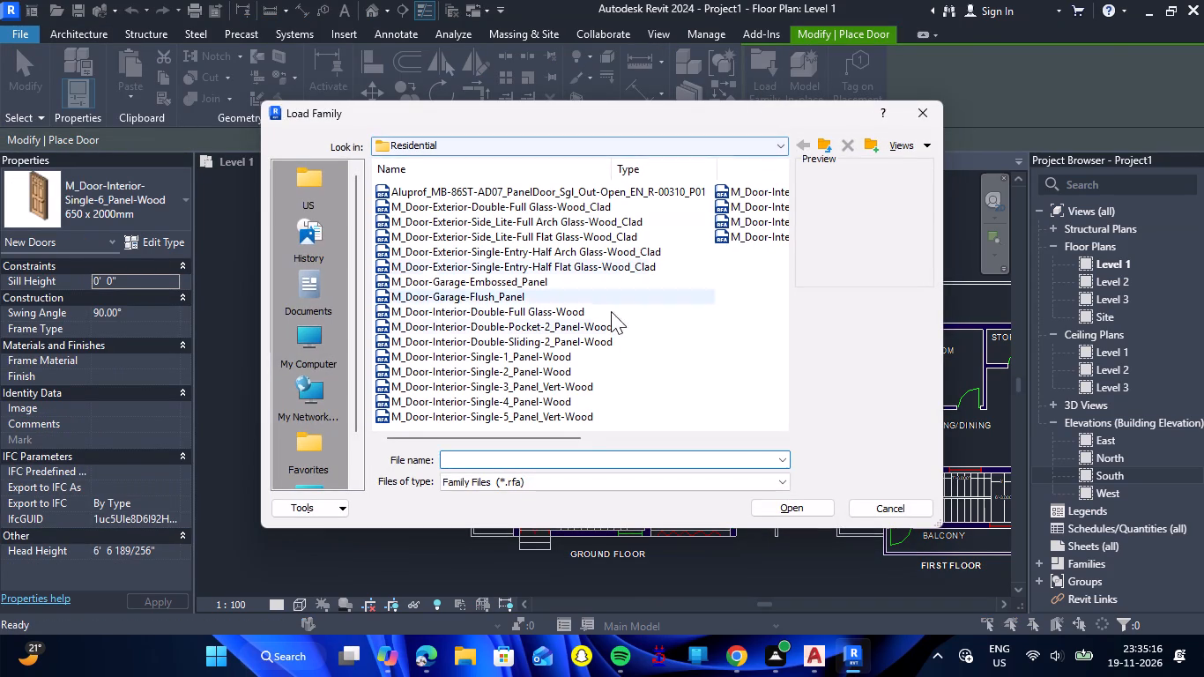
pyautogui.click(580, 421)
pyautogui.press('Up')
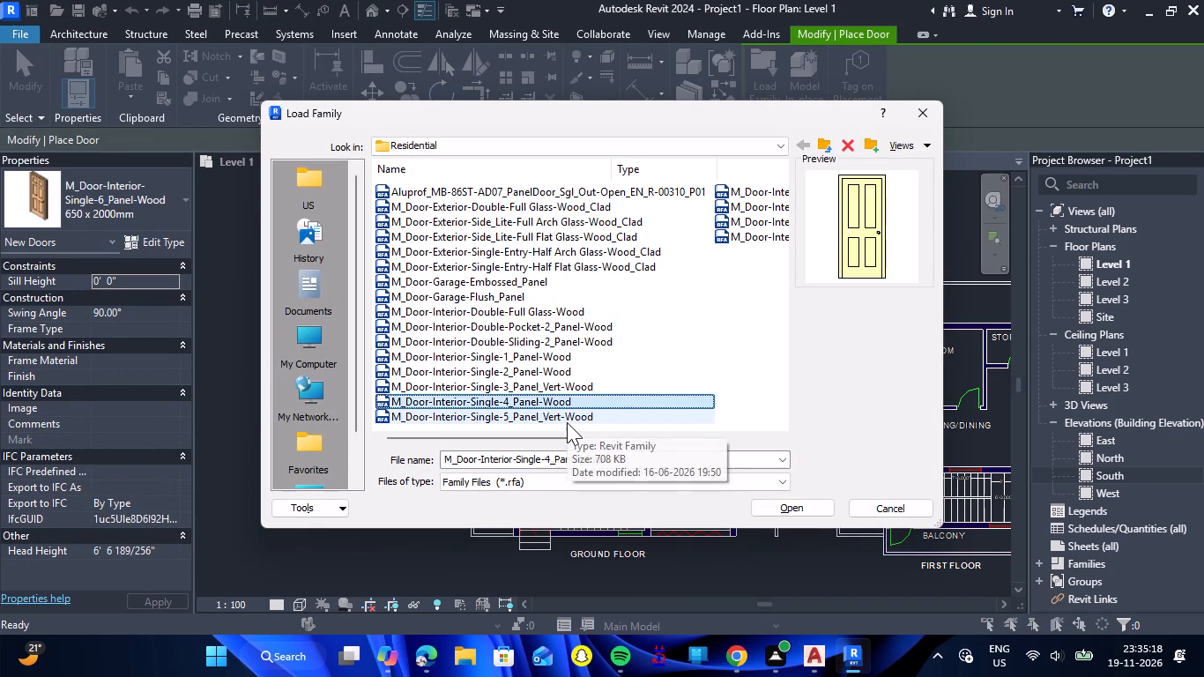
pyautogui.press('Up')
pyautogui.press('Up')
pyautogui.press('Up')
pyautogui.press('Up')
pyautogui.press('Up')
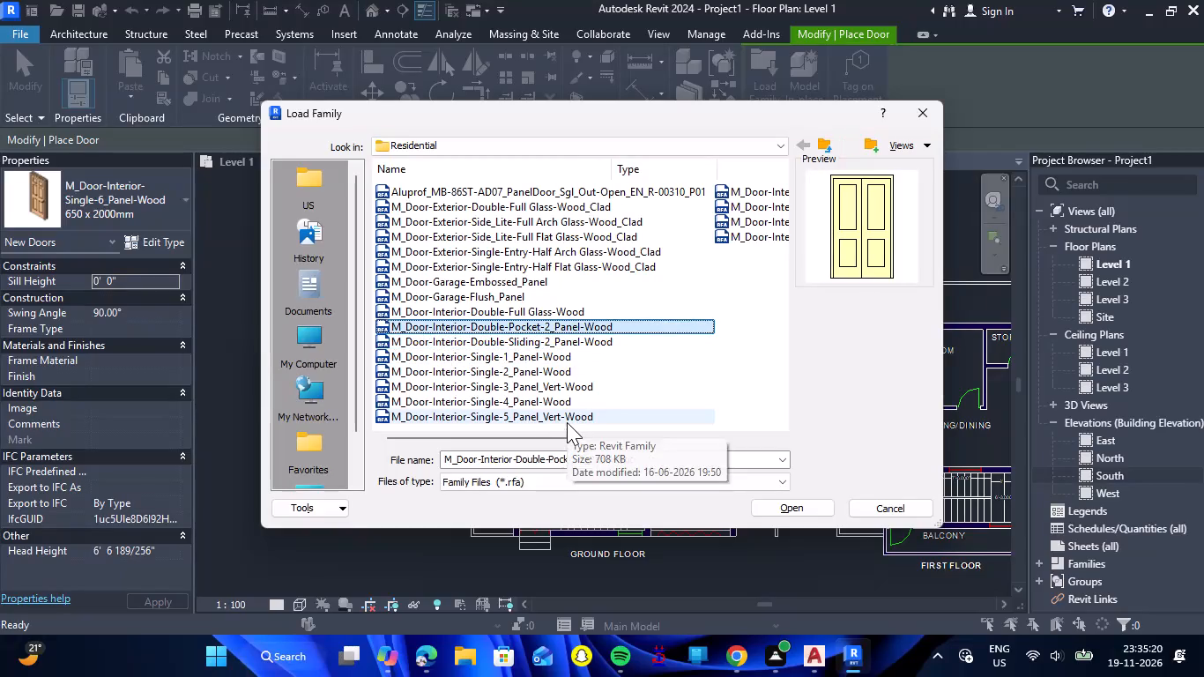
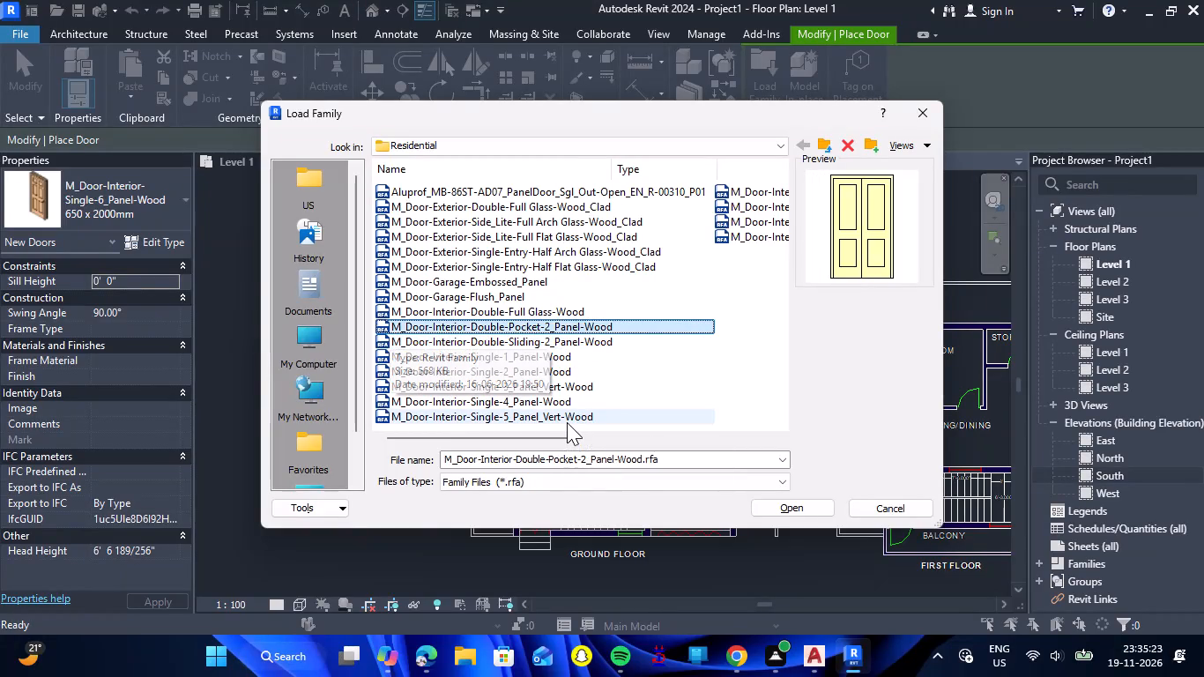
# Look back through the residential door family previews, from the interior double doors to the flush-panel garage door.
pyautogui.press('Up')
pyautogui.press('Up')
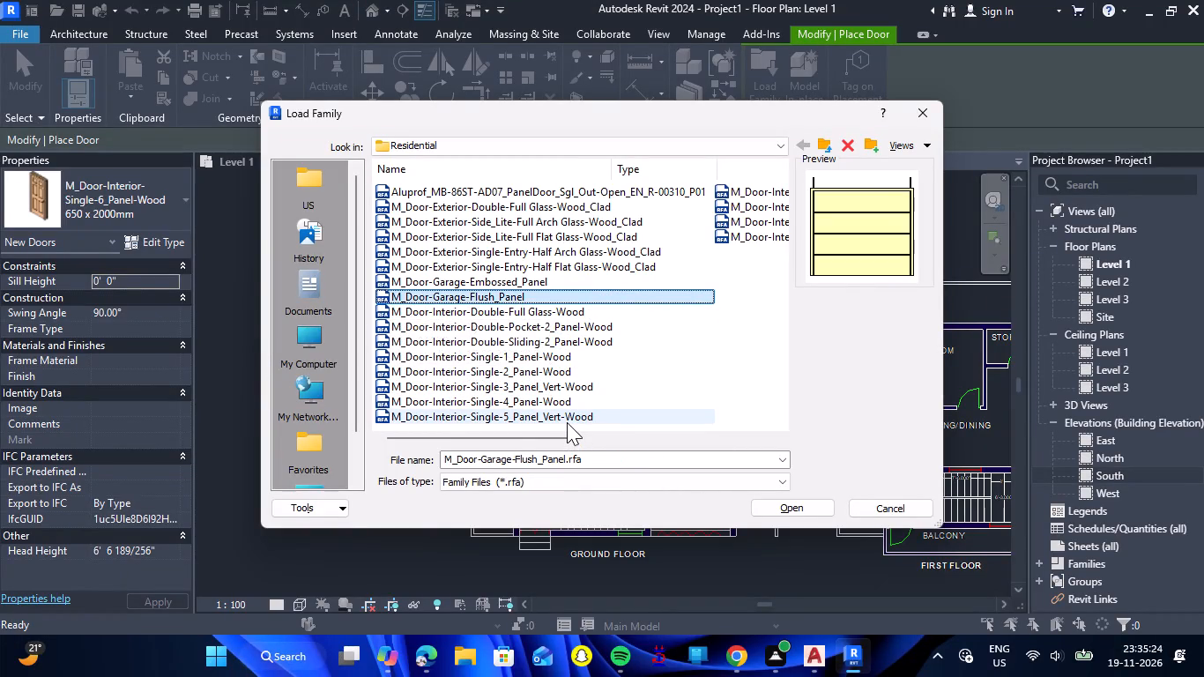
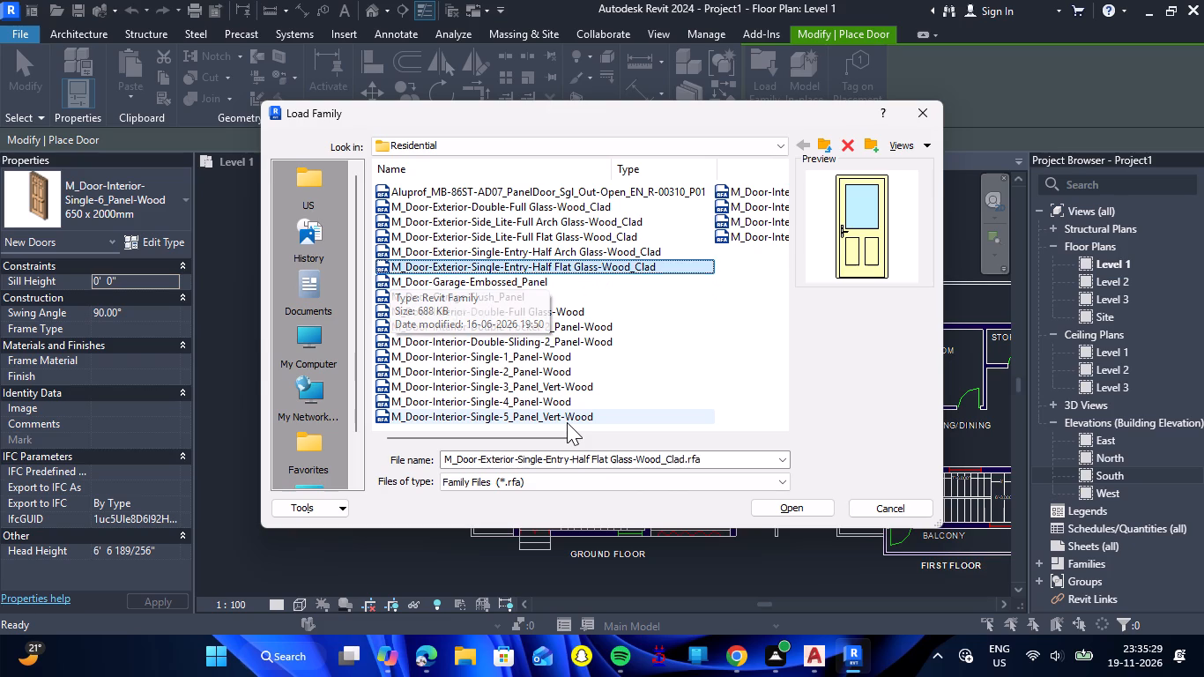
# Examine the exterior door family previews, from the single-entry half glass doors back to the side-lite full arch glass door.
pyautogui.press('Up')
pyautogui.press('Up')
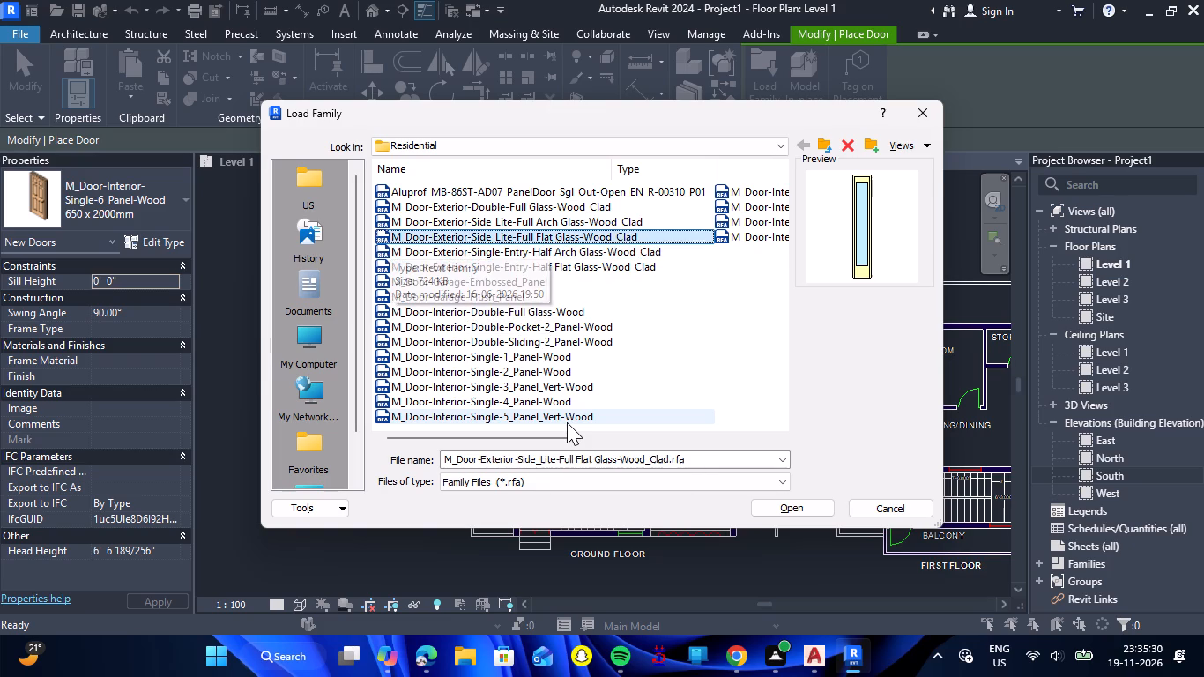
pyautogui.press('Up')
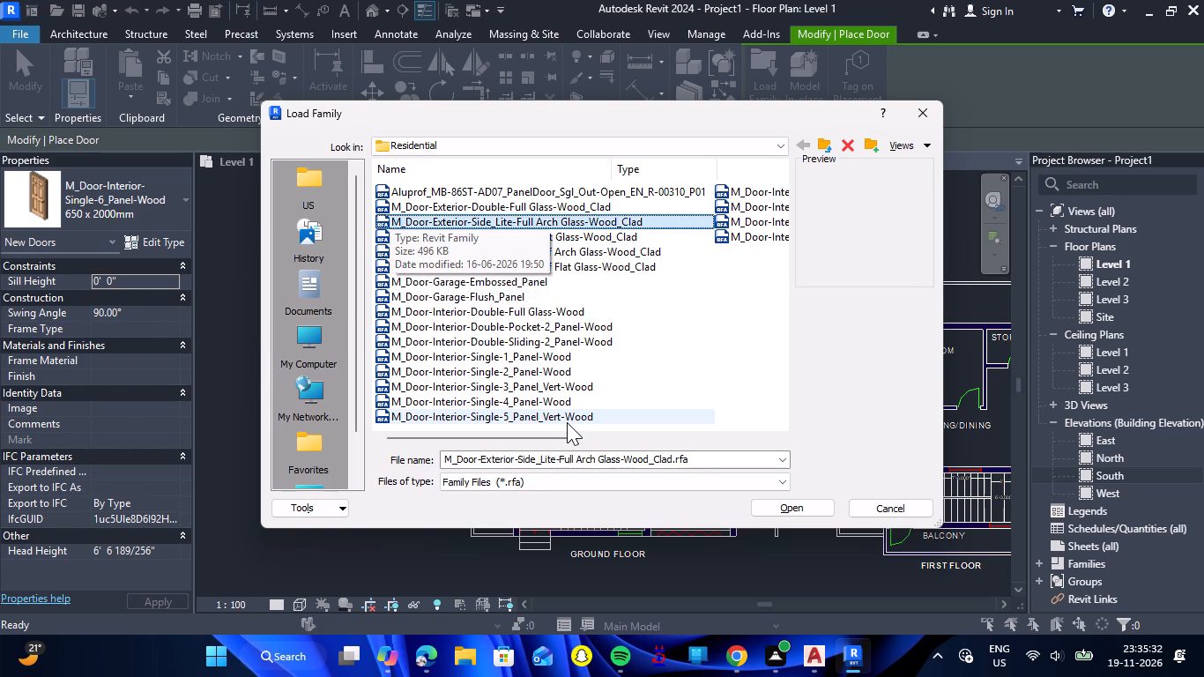
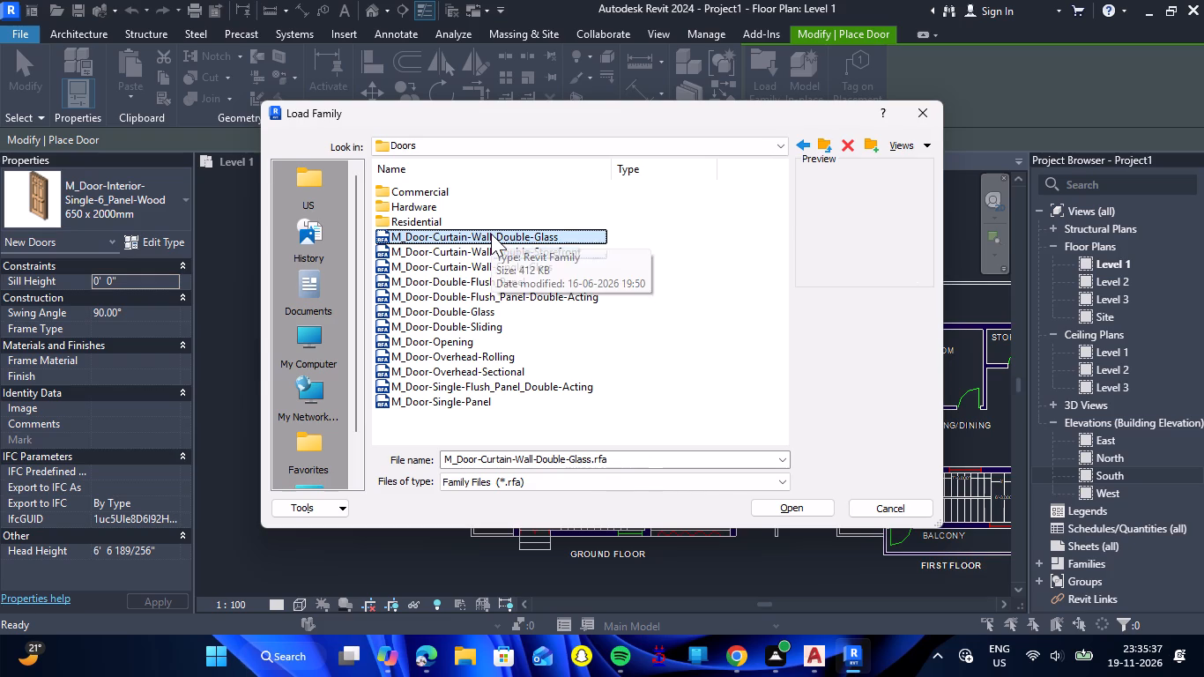
# Examine the family previews in the main Doors folder, from the curtain-wall double glass door through the double sliding door to the door opening.
pyautogui.press('Down')
pyautogui.press('Down')
pyautogui.press('Down')
pyautogui.press('Down')
pyautogui.press('Down')
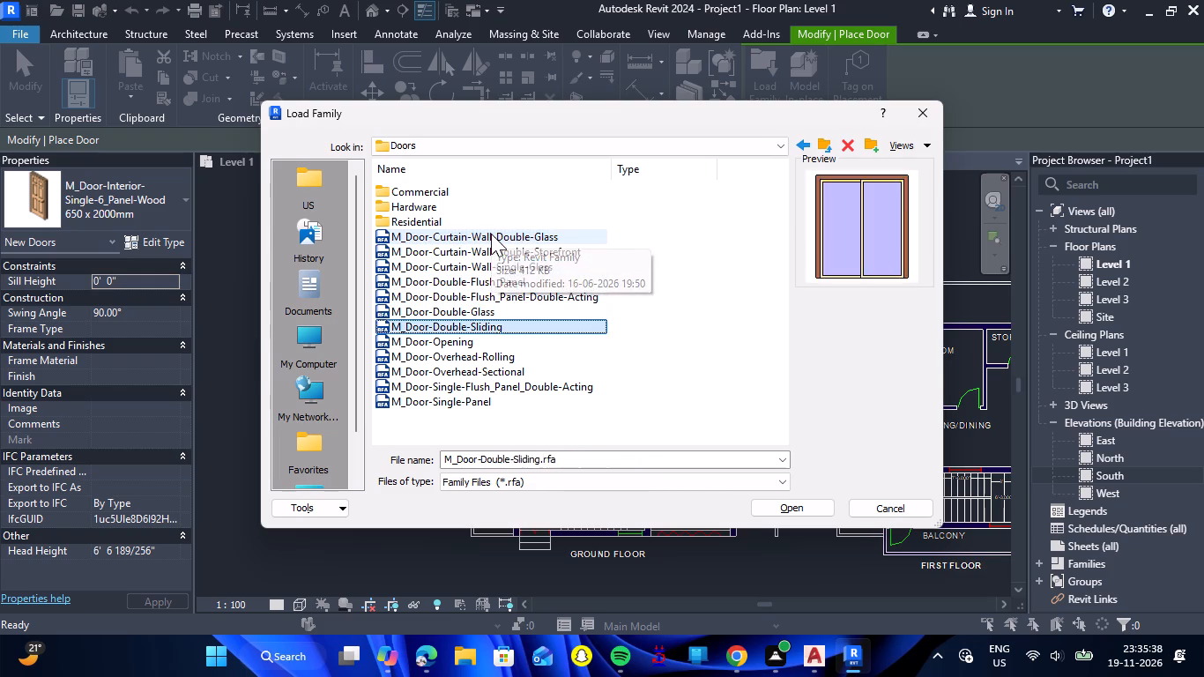
pyautogui.press('Down')
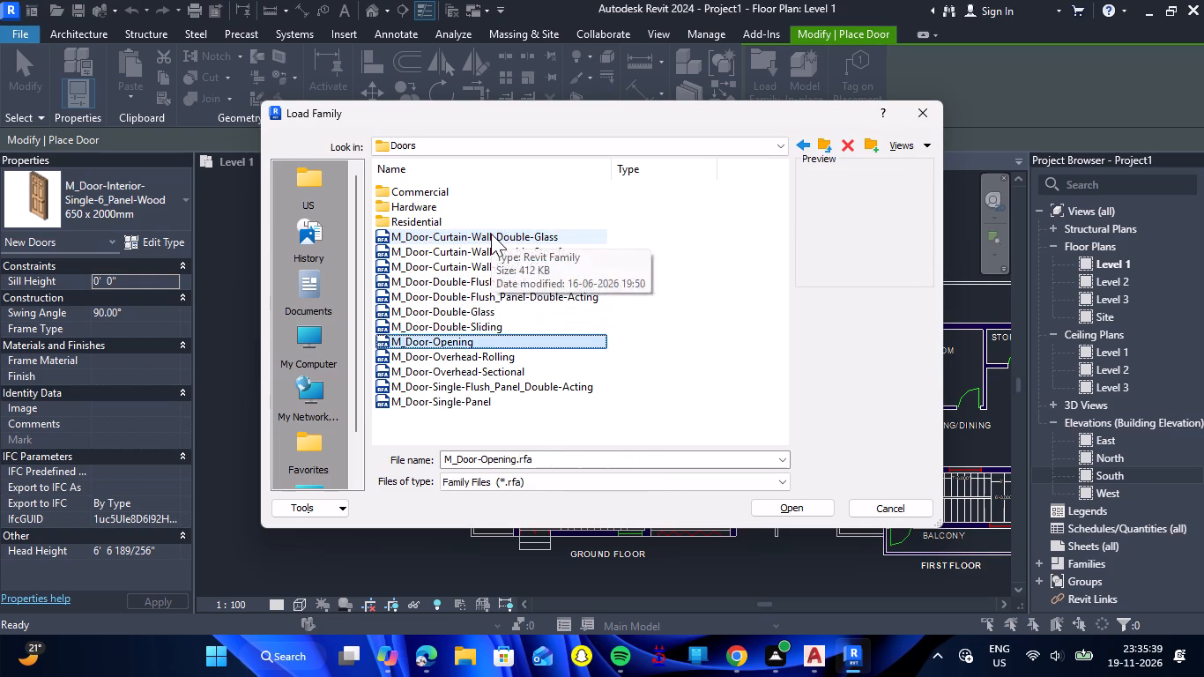
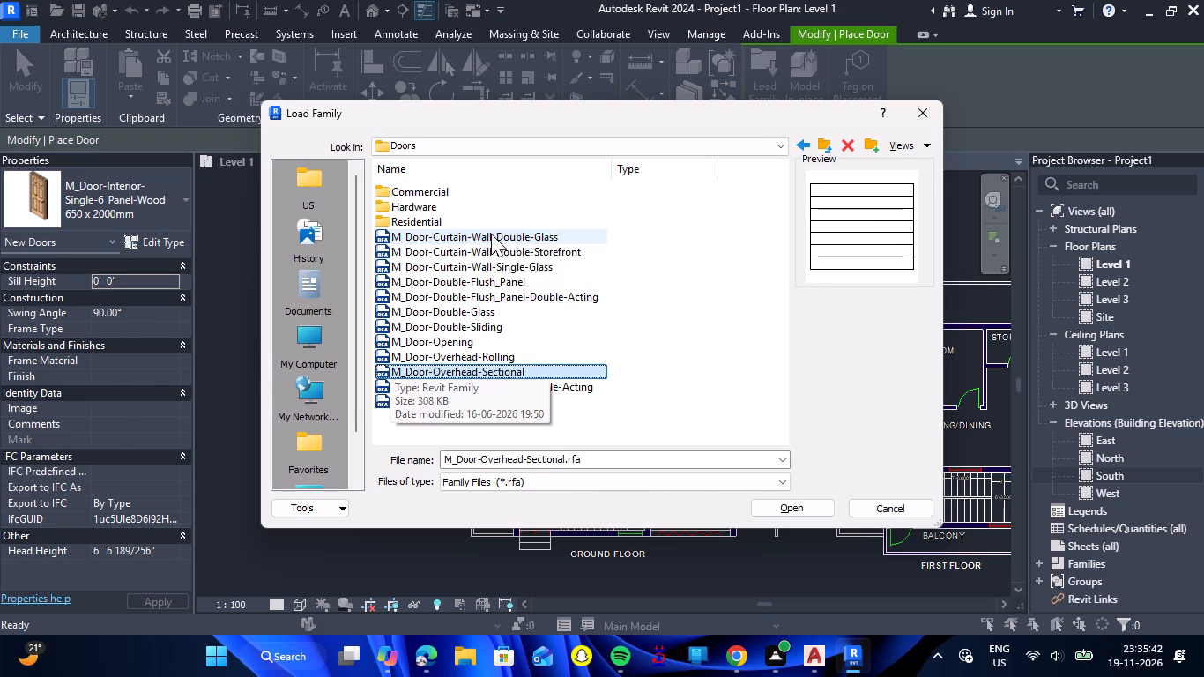
# Compare the remaining overhead and single door previews, and load the M_Door-Overhead-Rolling family.
pyautogui.press('Up')
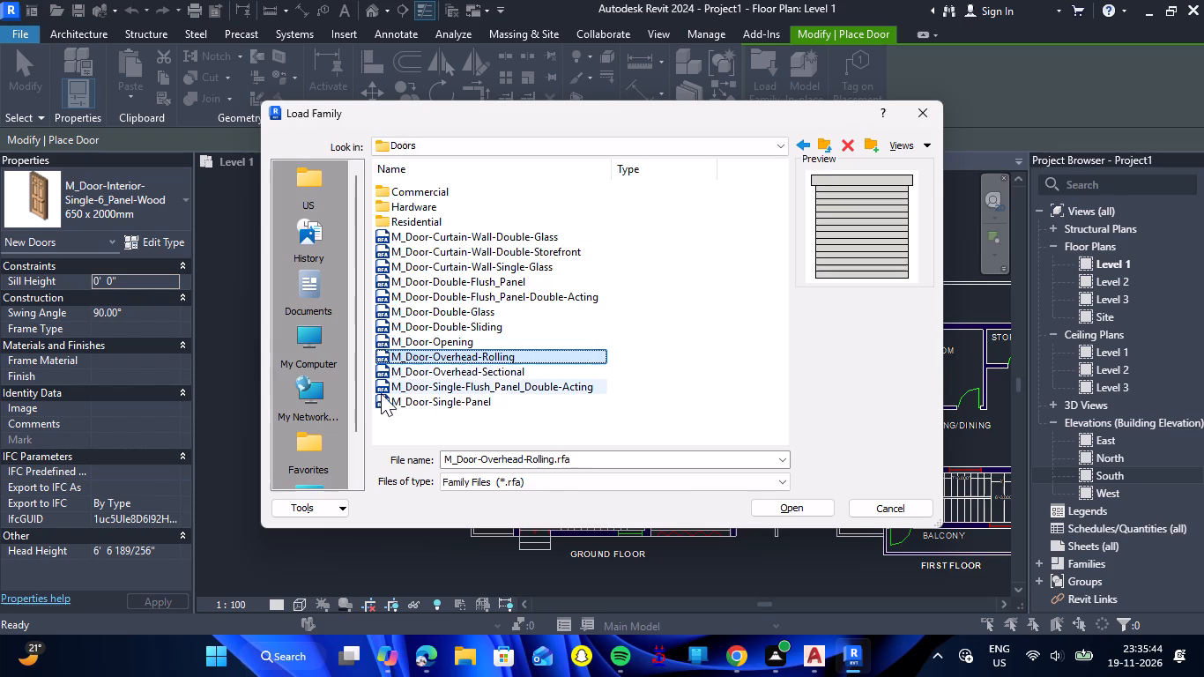
pyautogui.click(549, 391)
pyautogui.click(492, 401)
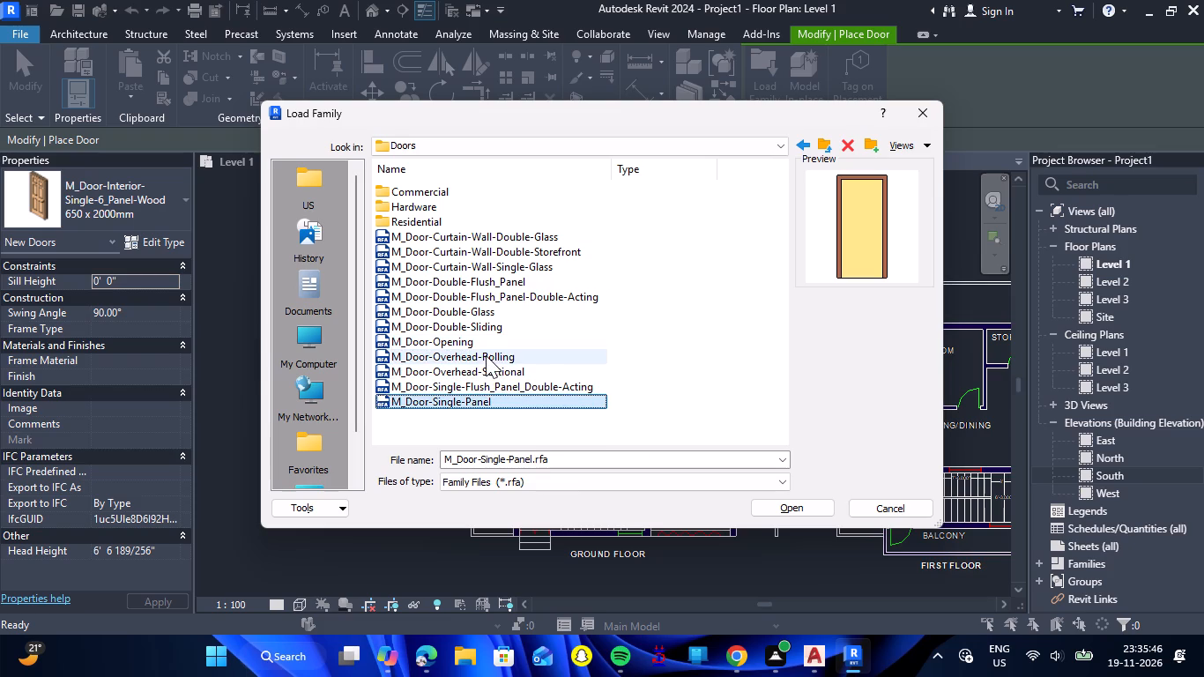
pyautogui.click(486, 355)
pyautogui.click(486, 355)
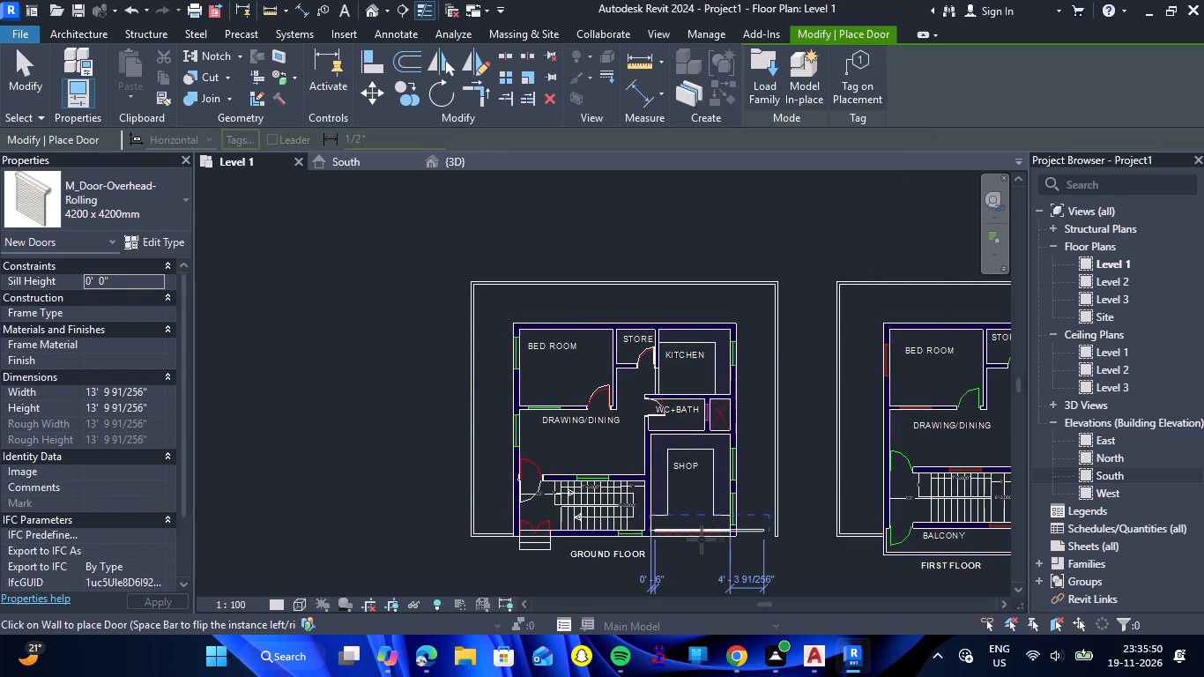
# Duplicate the 4200 x 4200mm overhead rolling door type for the shop front under the name 10'.
pyautogui.scroll(9, 701, 539)
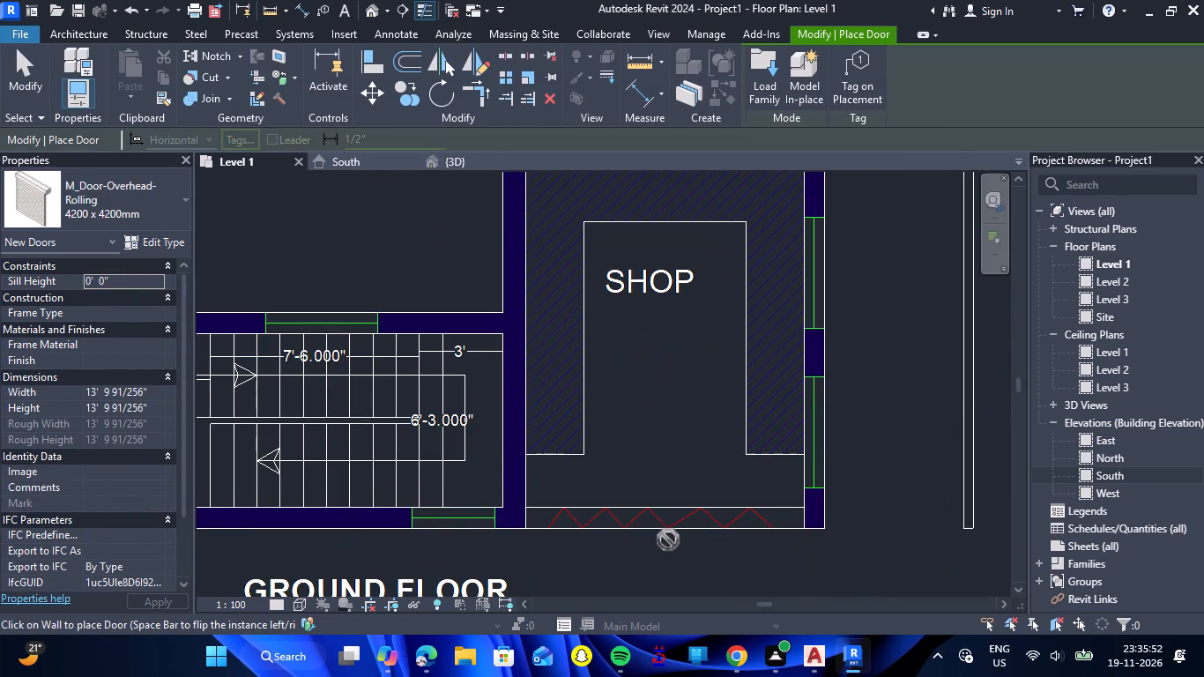
pyautogui.click(160, 244)
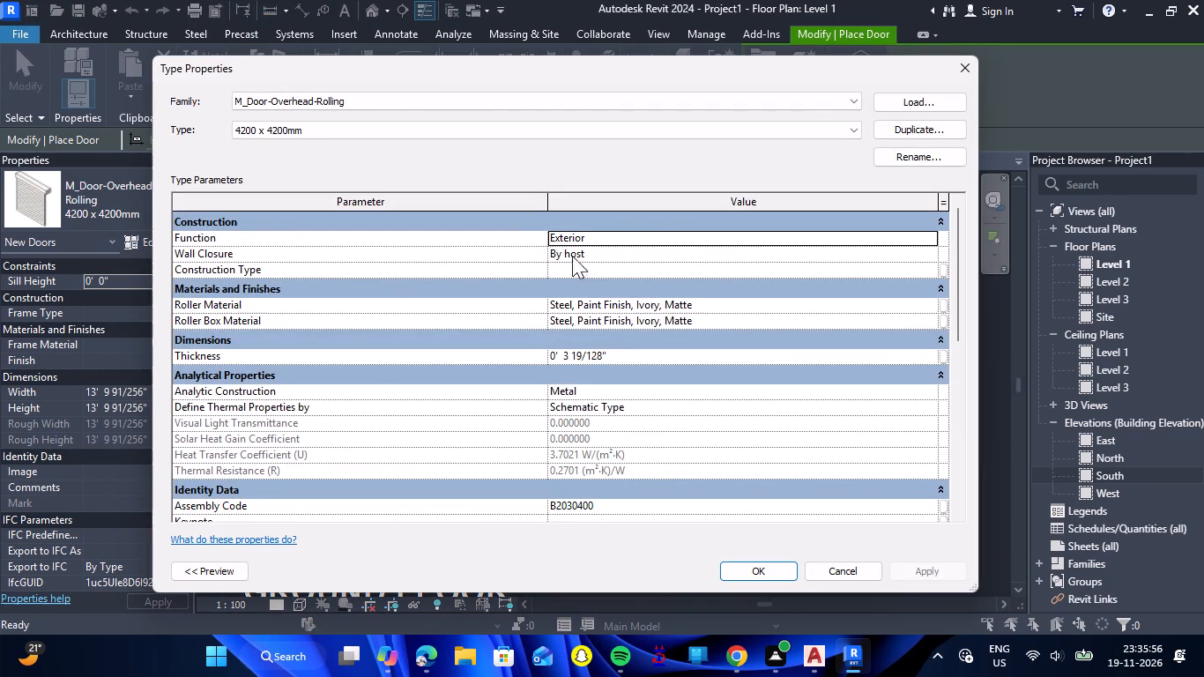
pyautogui.click(913, 124)
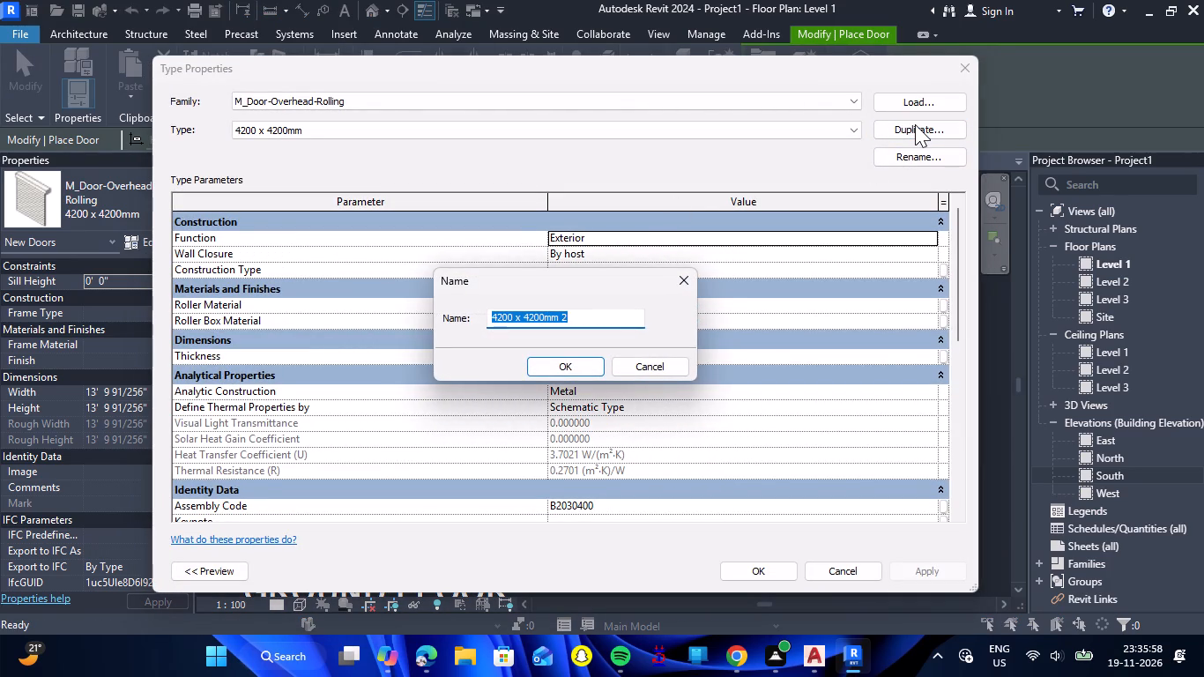
pyautogui.write("10'")
pyautogui.press('Return')
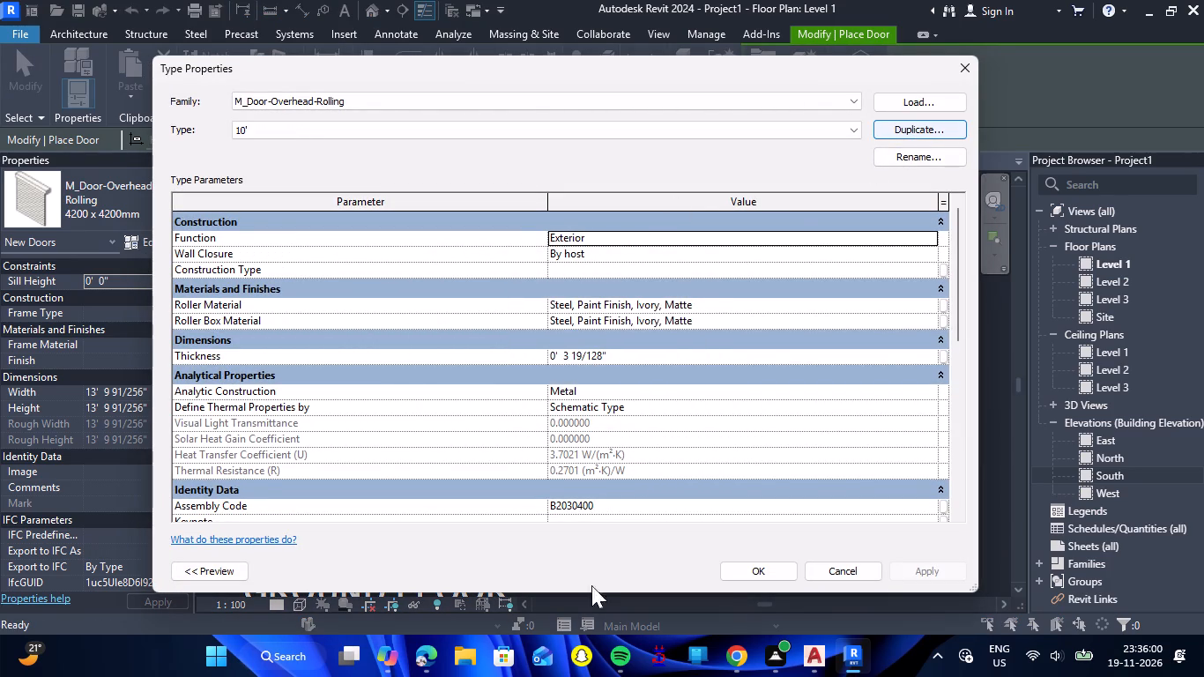
# Examine the type parameters of the 10' rolling door, from Construction through IFC Parameters, for its size settings.
pyautogui.scroll(-3, 604, 424)
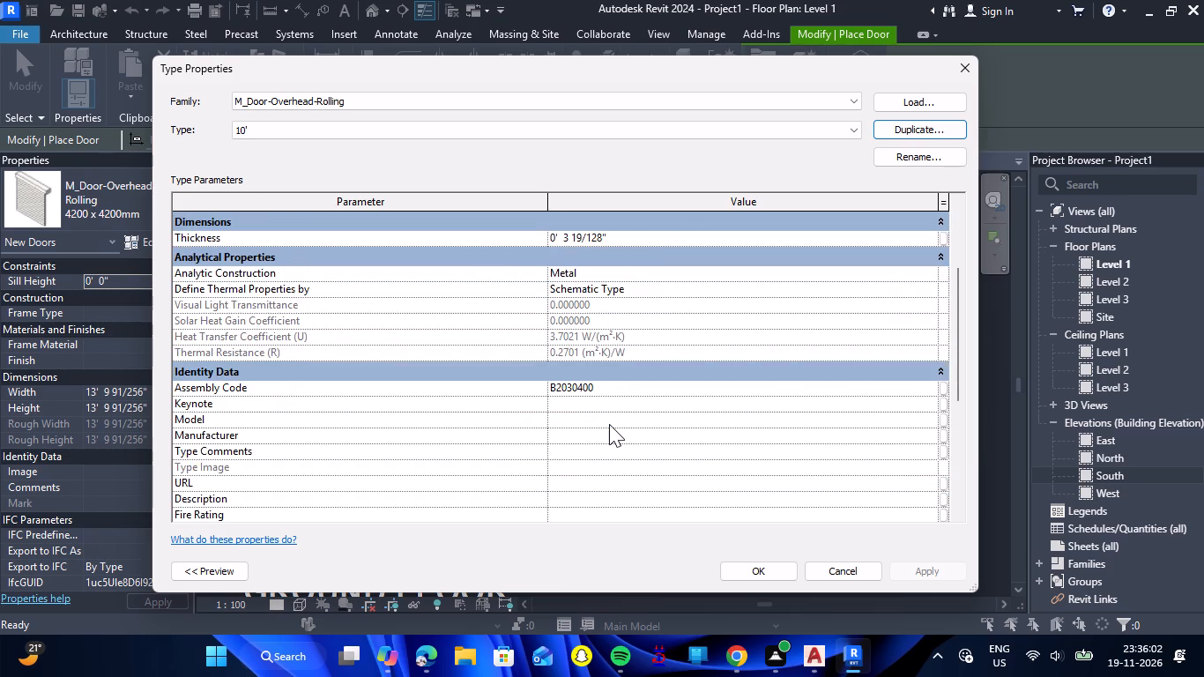
pyautogui.scroll(-4, 611, 424)
pyautogui.scroll(1, 611, 424)
pyautogui.scroll(-6, 619, 411)
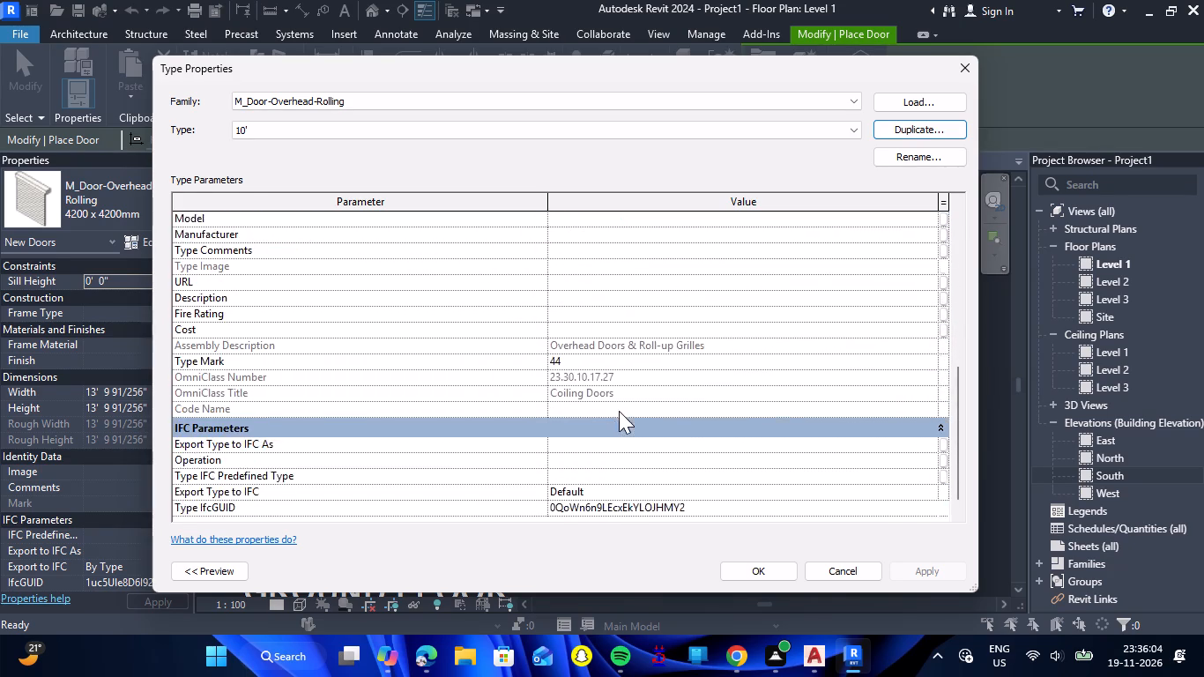
pyautogui.scroll(13, 619, 411)
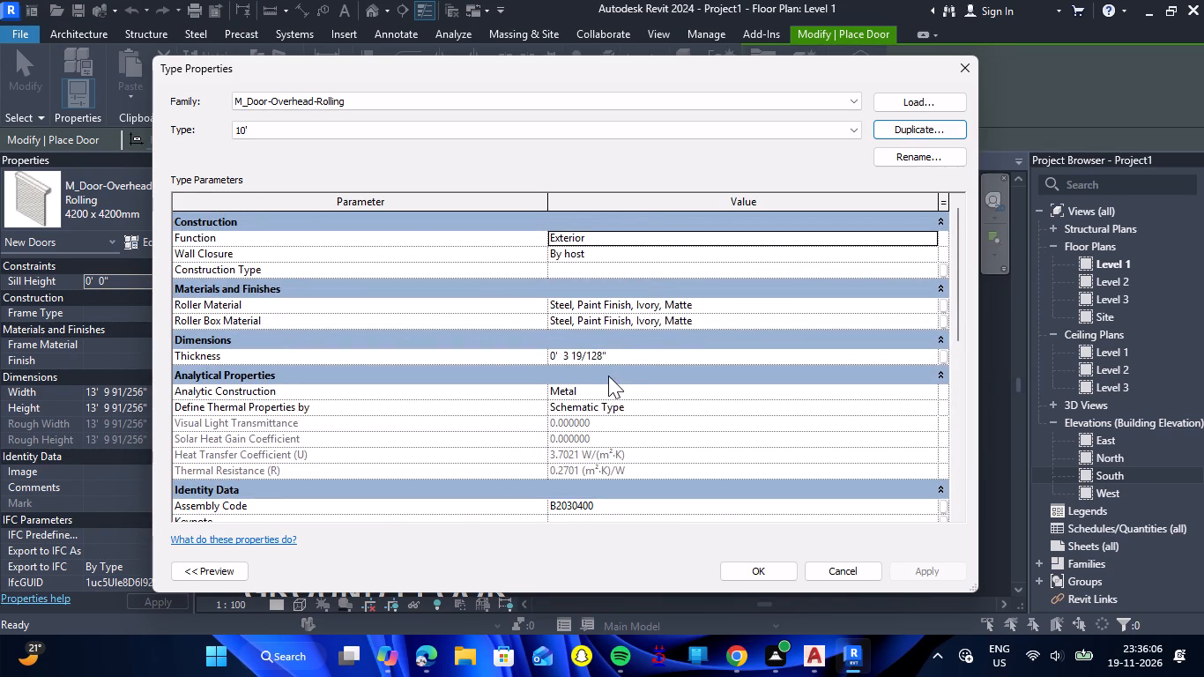
pyautogui.scroll(-1, 594, 353)
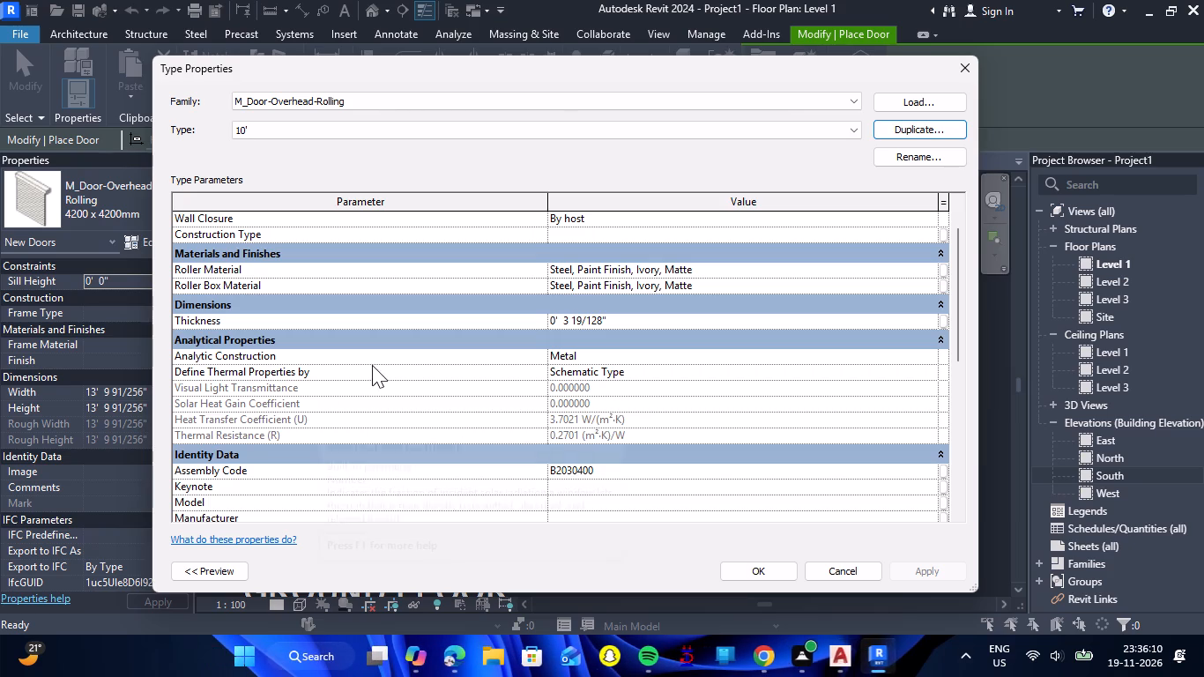
pyautogui.scroll(-7, 571, 341)
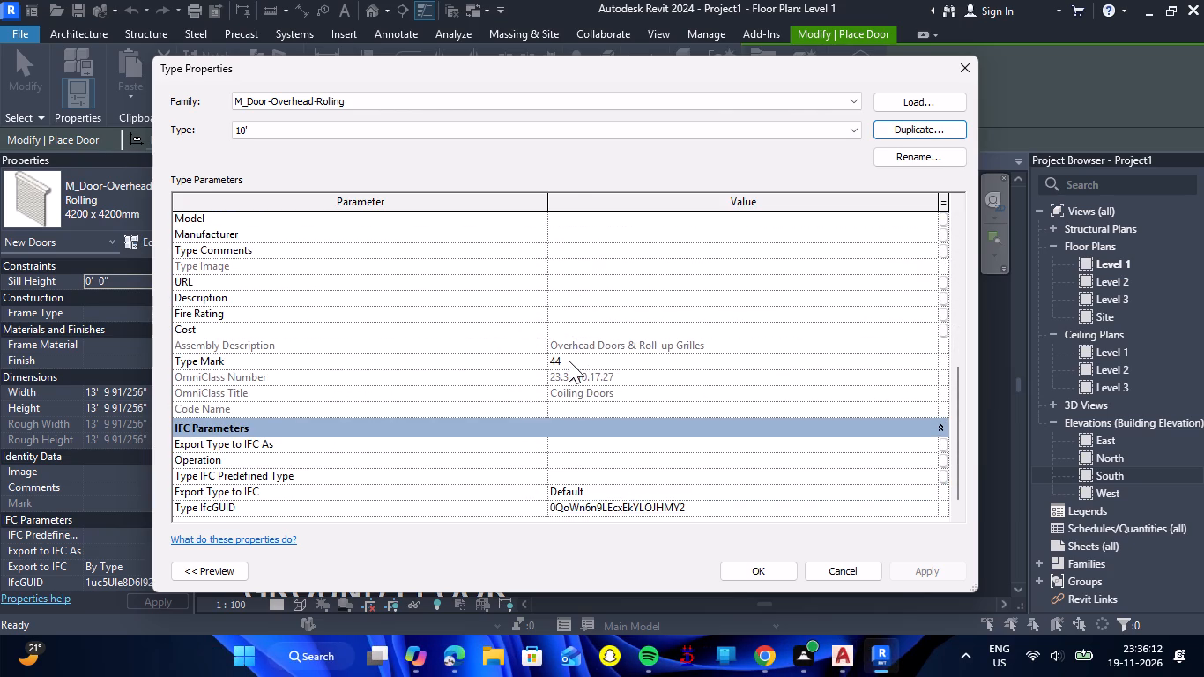
pyautogui.scroll(-4, 567, 362)
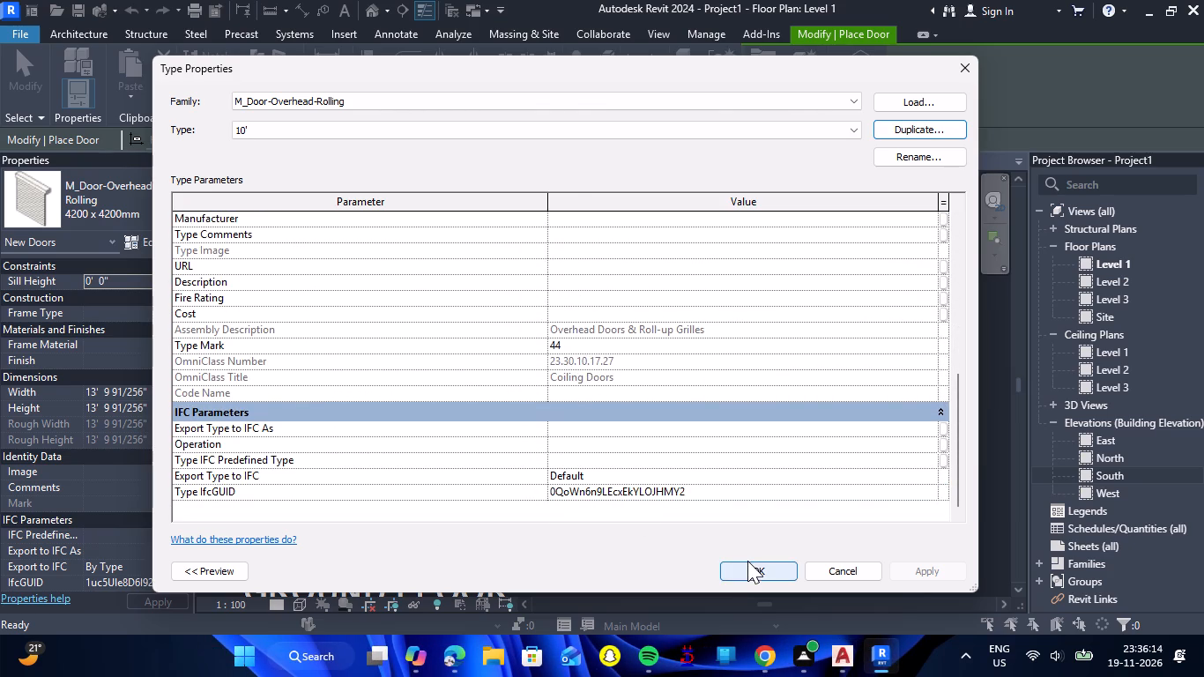
pyautogui.scroll(12, 561, 438)
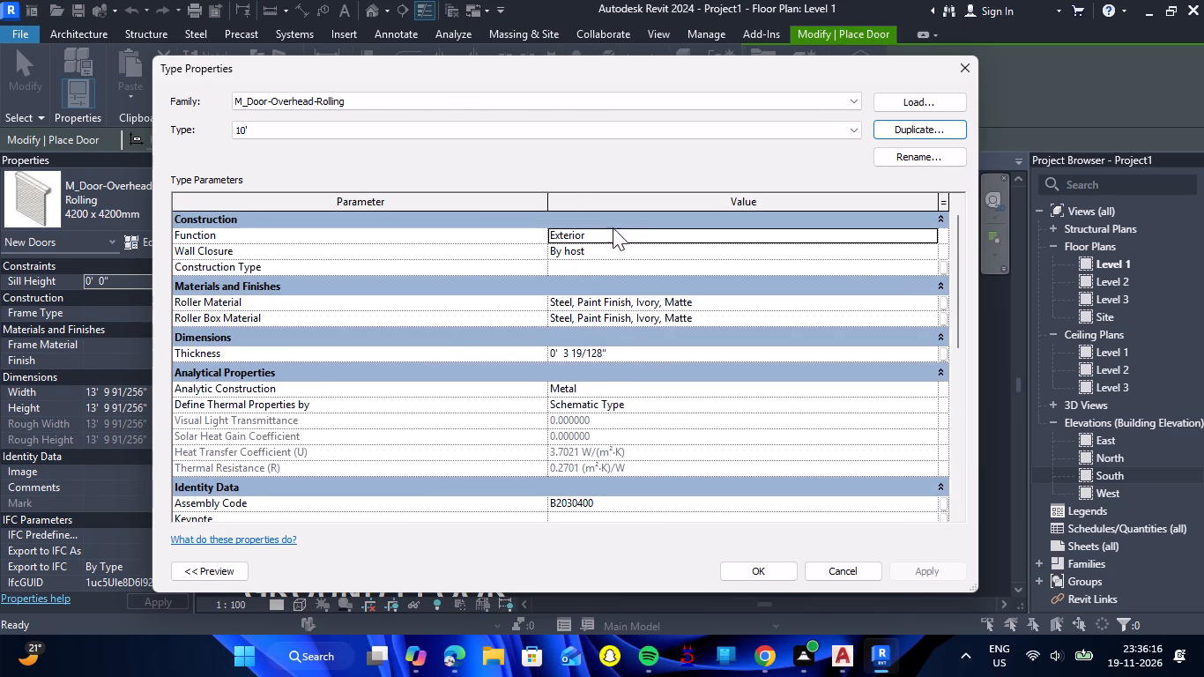
# Set the Function of the 10' rolling door type to Interior and accept the type properties.
pyautogui.click(610, 242)
pyautogui.doubleClick(613, 242)
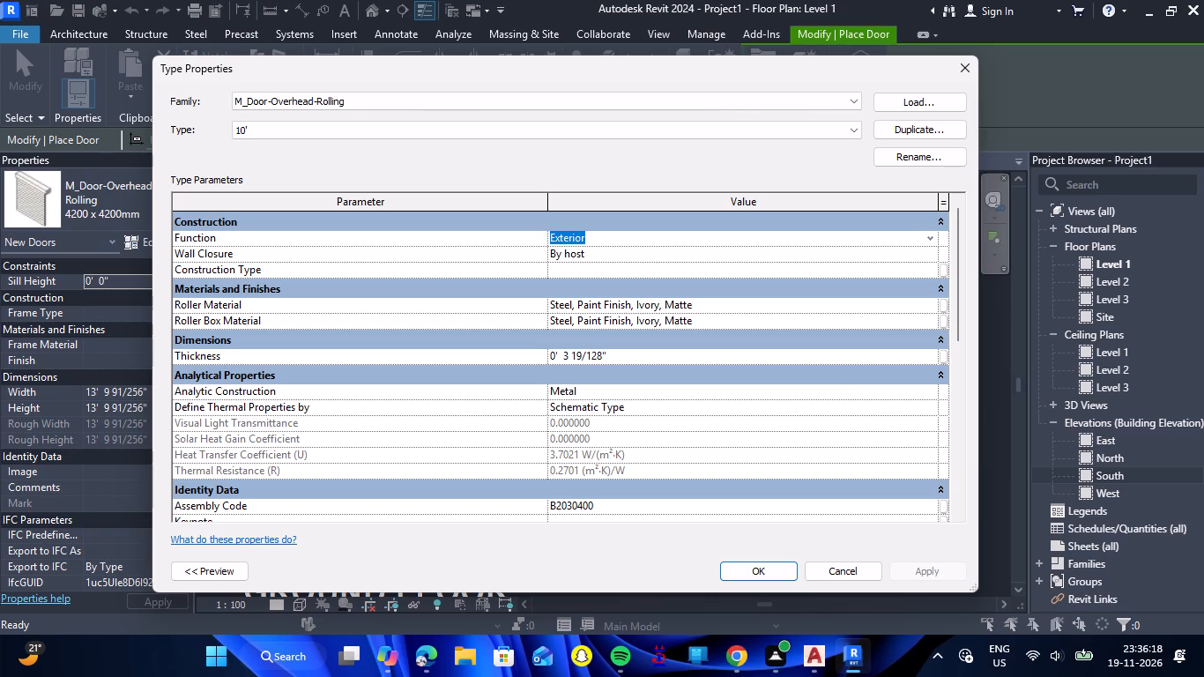
pyautogui.click(933, 239)
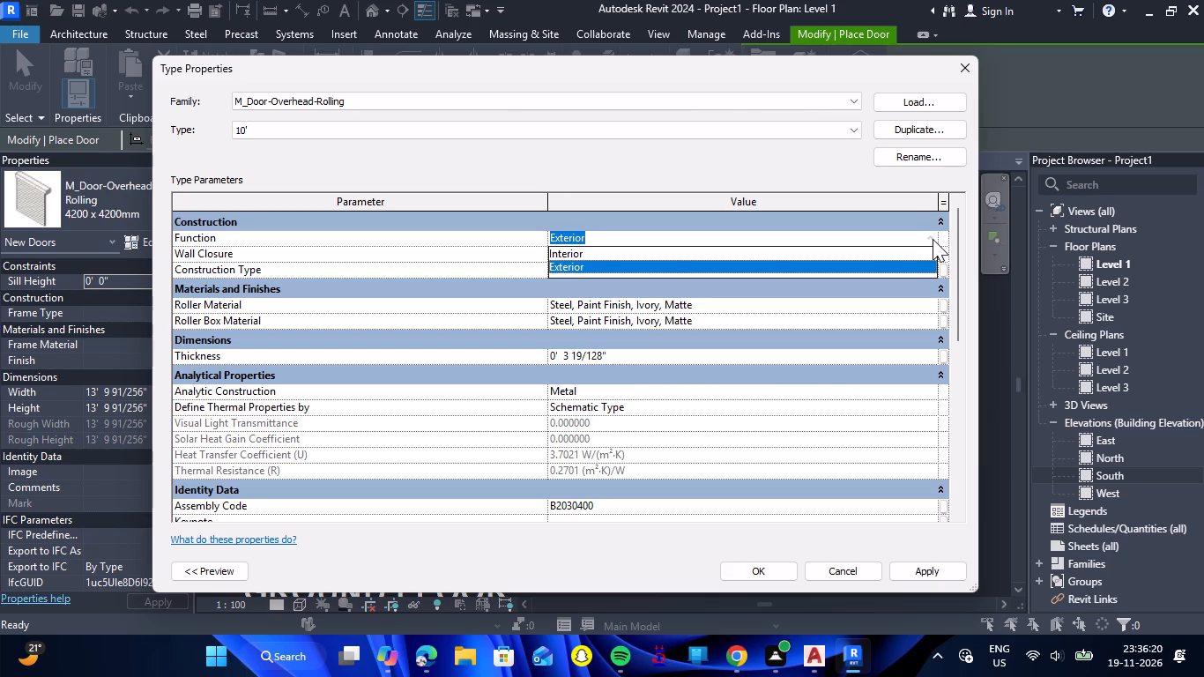
pyautogui.click(901, 252)
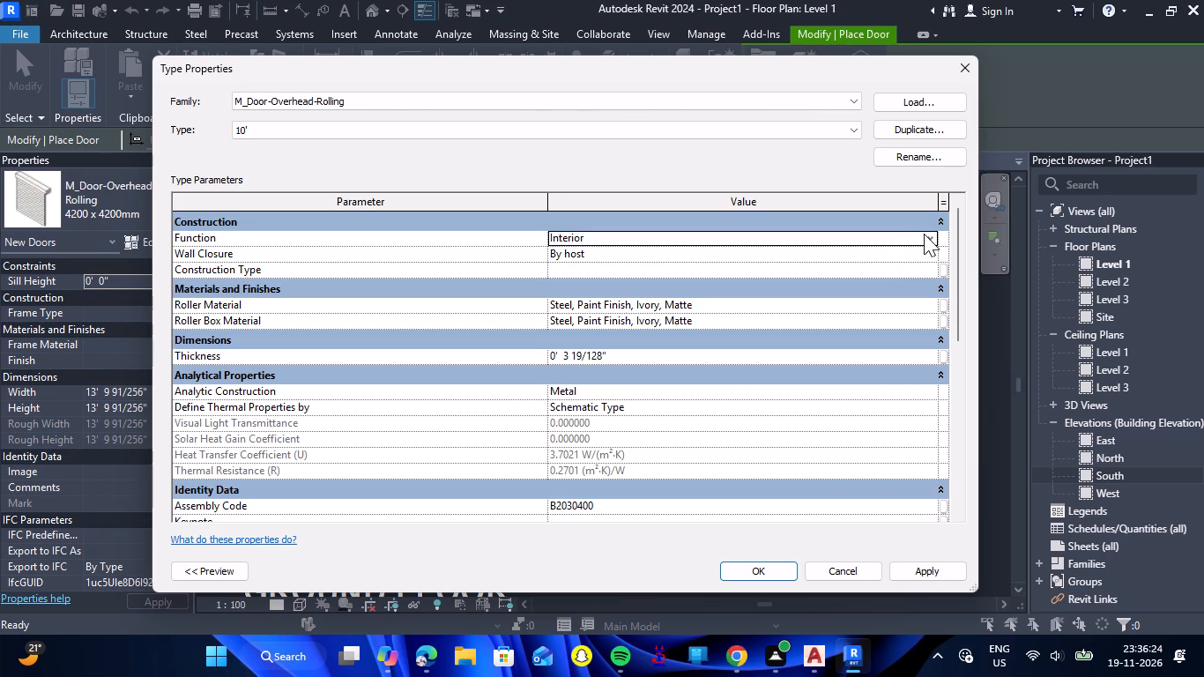
pyautogui.doubleClick(904, 240)
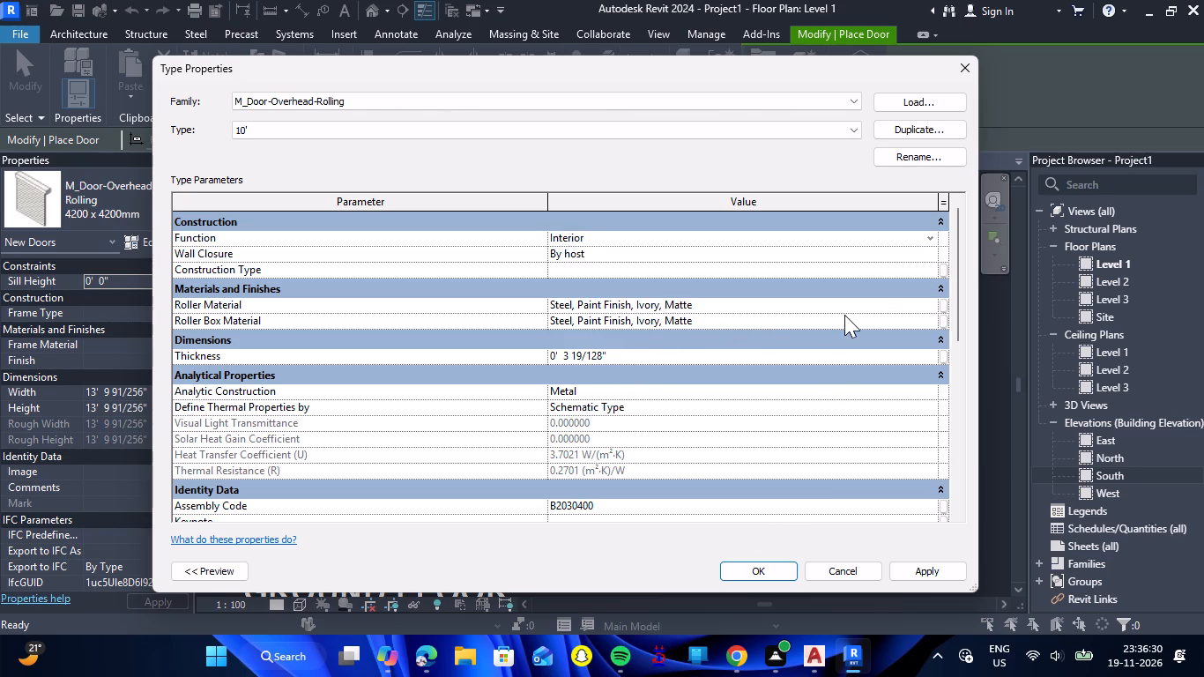
pyautogui.click(759, 569)
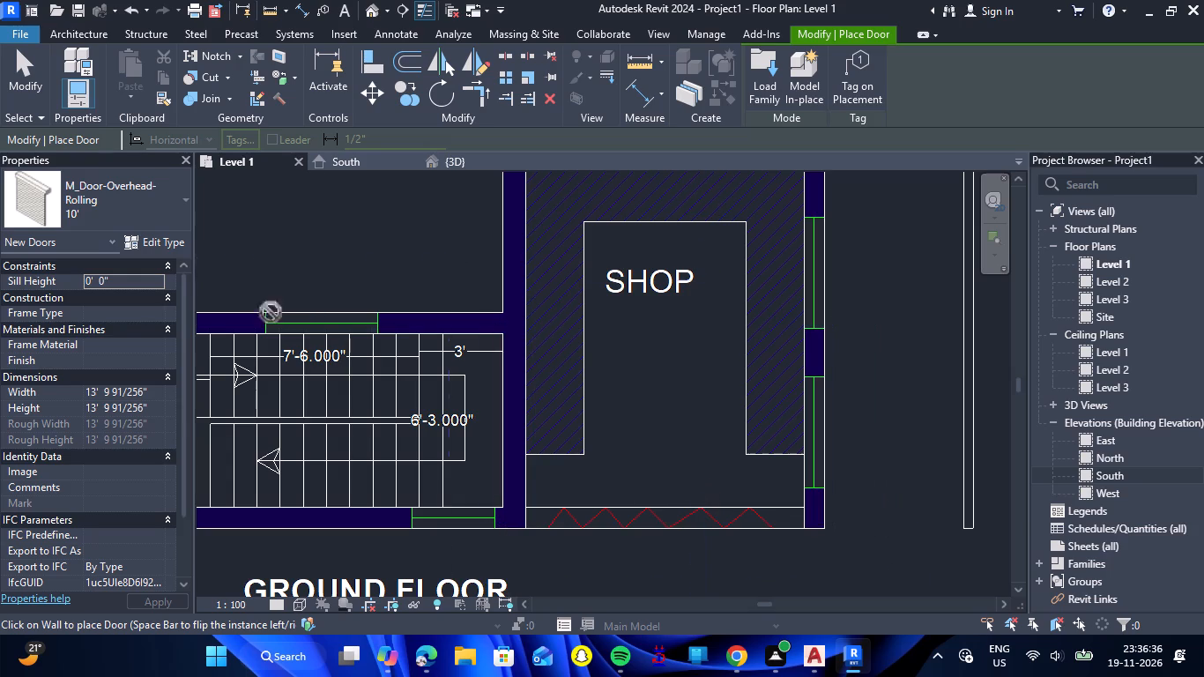
# Reopen the 10' rolling door's type properties and review all parameters again, from Wall Closure down to IFC Parameters.
pyautogui.click(140, 244)
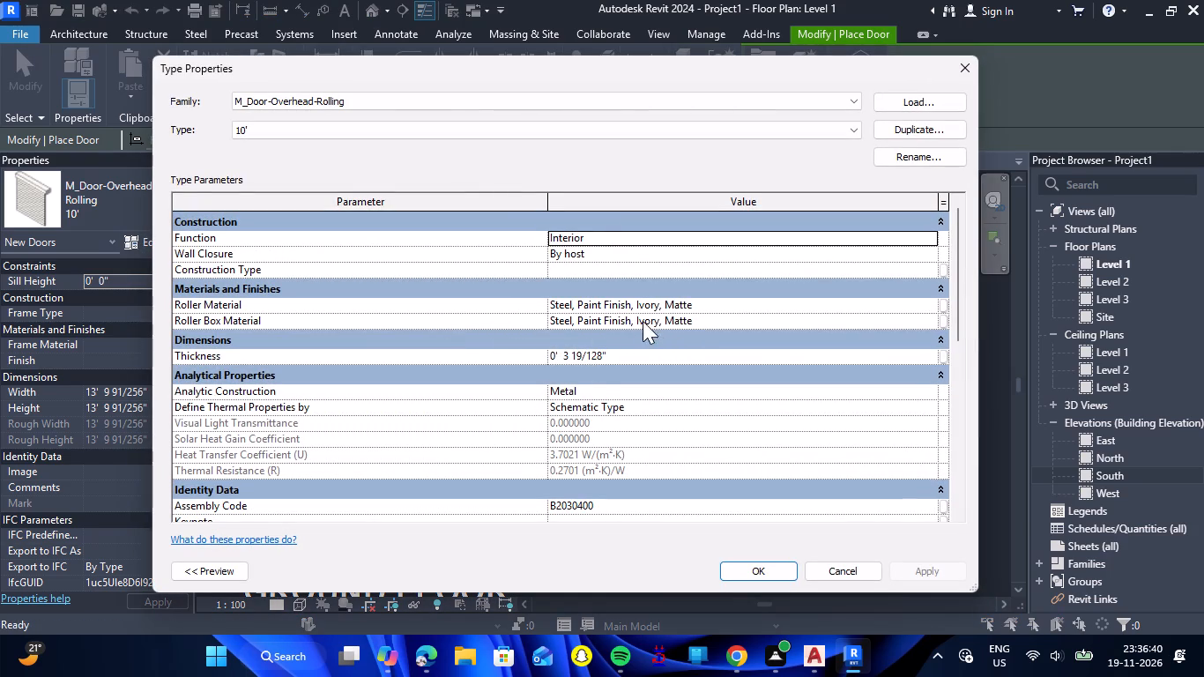
pyautogui.click(635, 253)
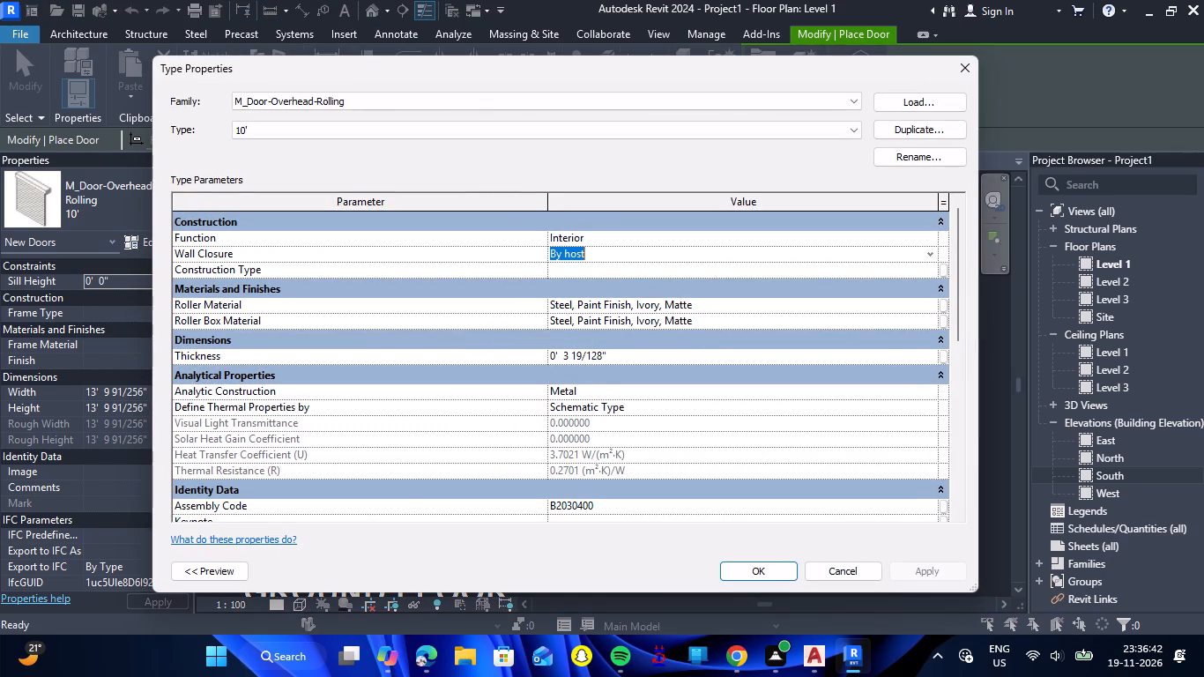
pyautogui.scroll(-5, 635, 253)
pyautogui.scroll(-5, 633, 377)
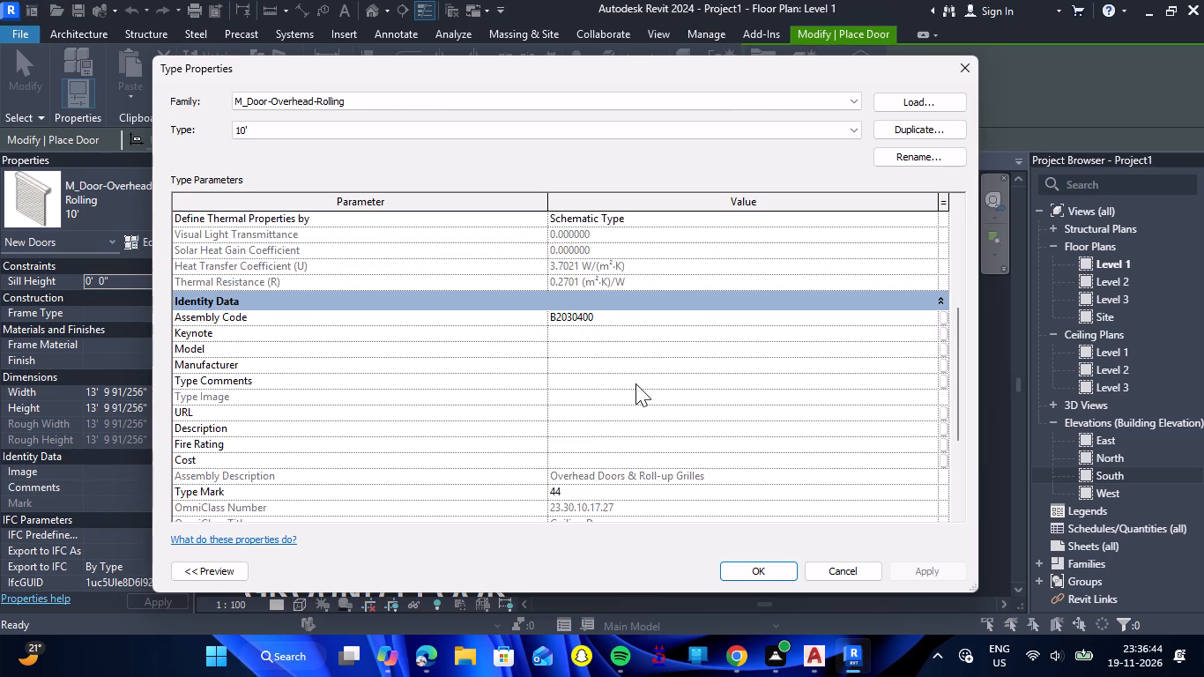
pyautogui.scroll(-8, 635, 383)
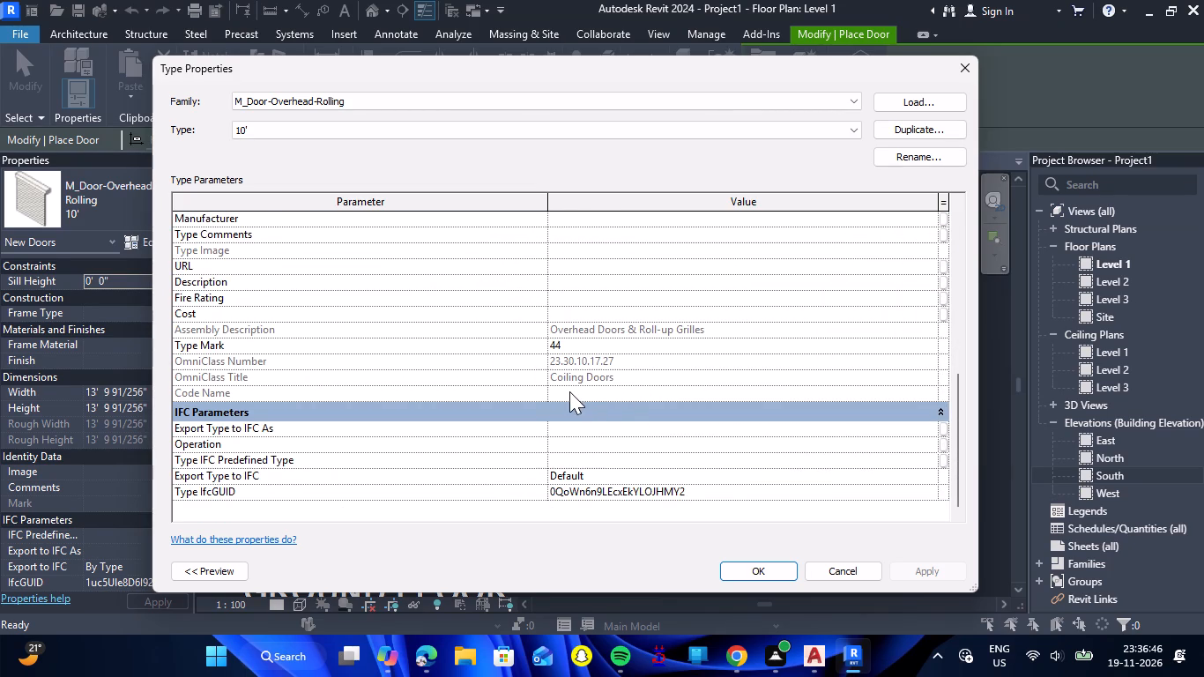
pyautogui.scroll(2, 520, 381)
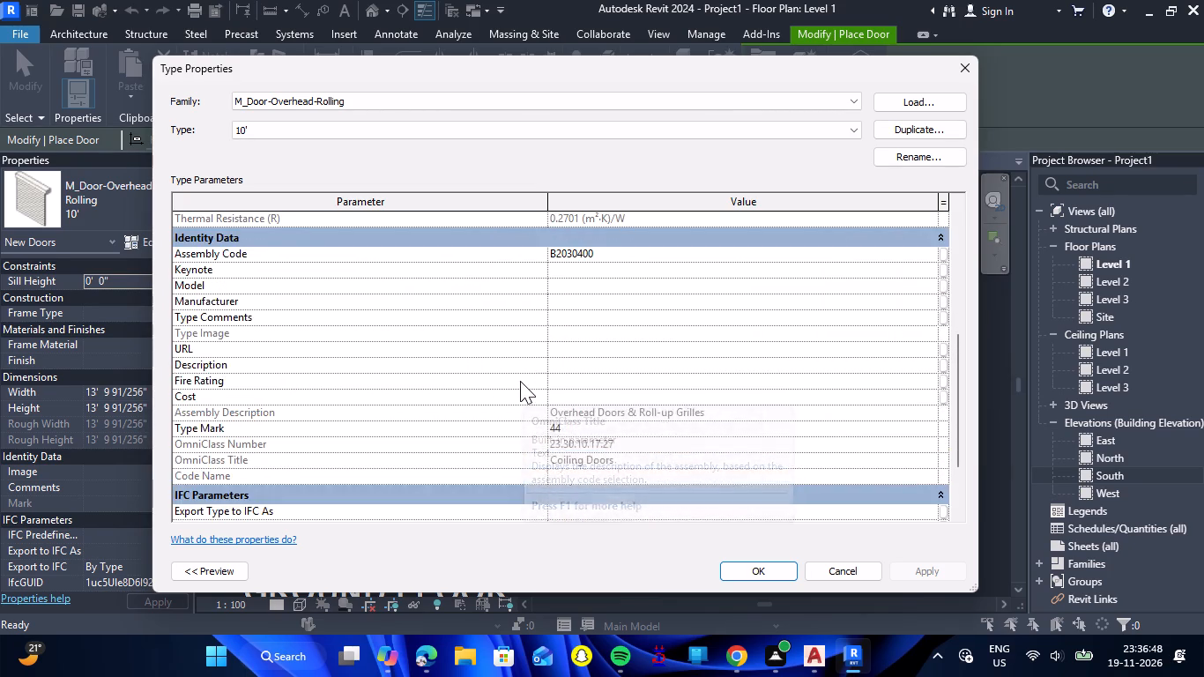
pyautogui.scroll(5, 520, 381)
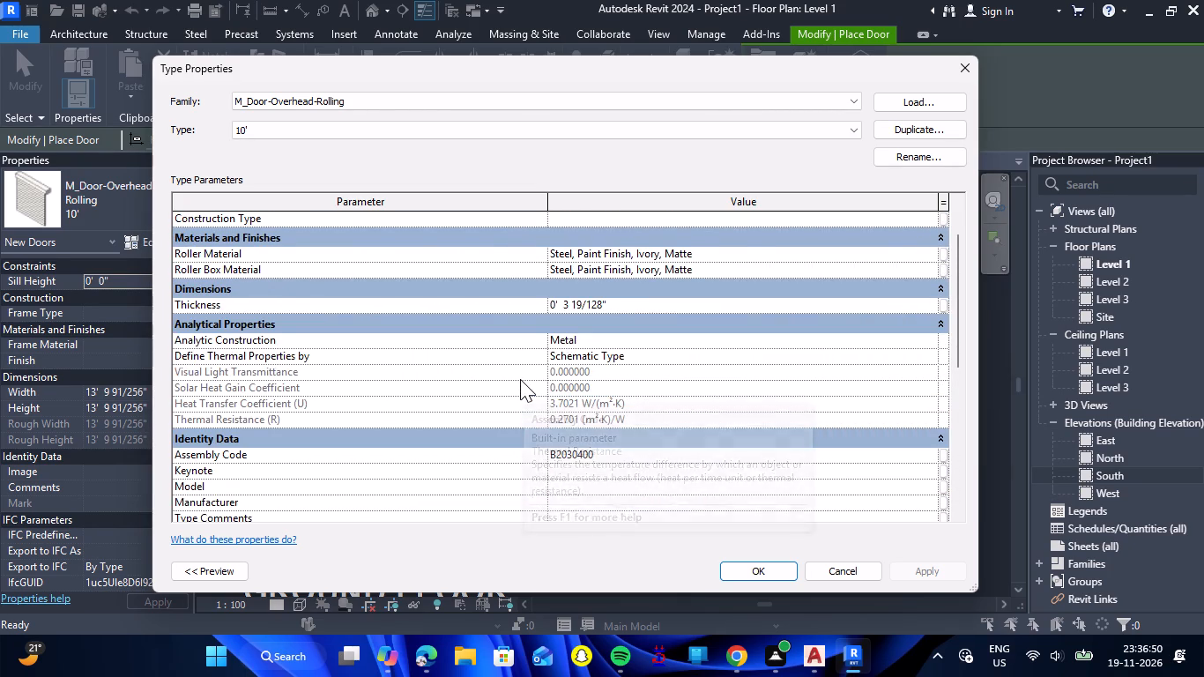
pyautogui.scroll(8, 520, 379)
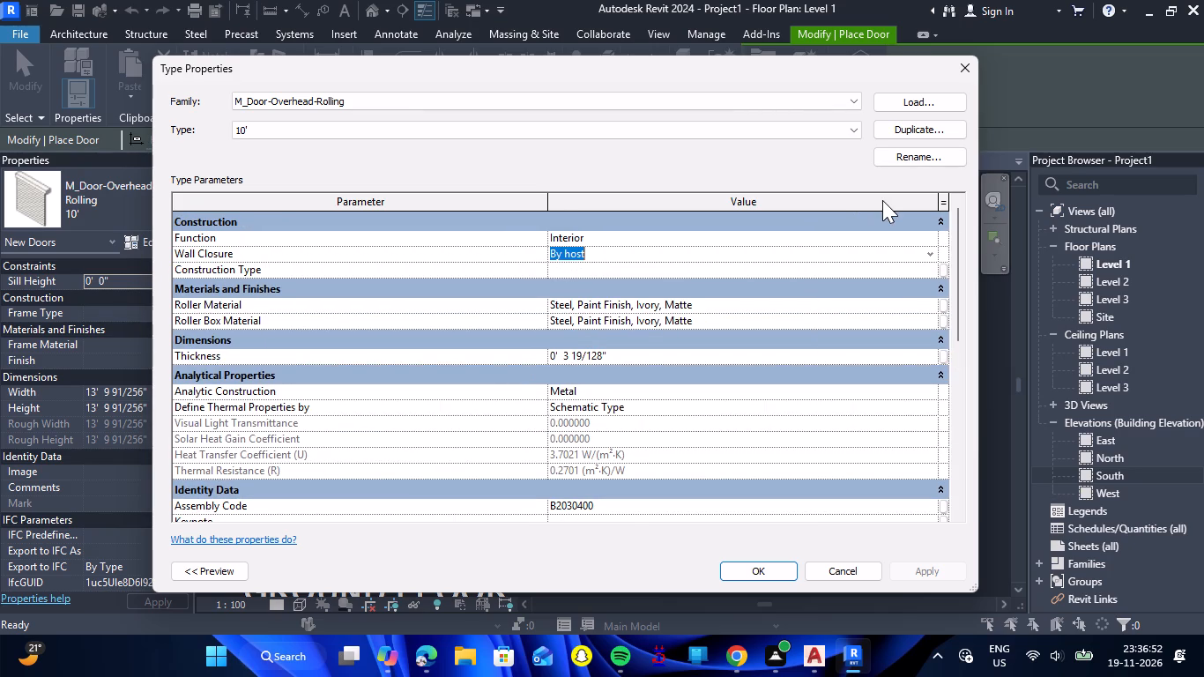
pyautogui.click(882, 200)
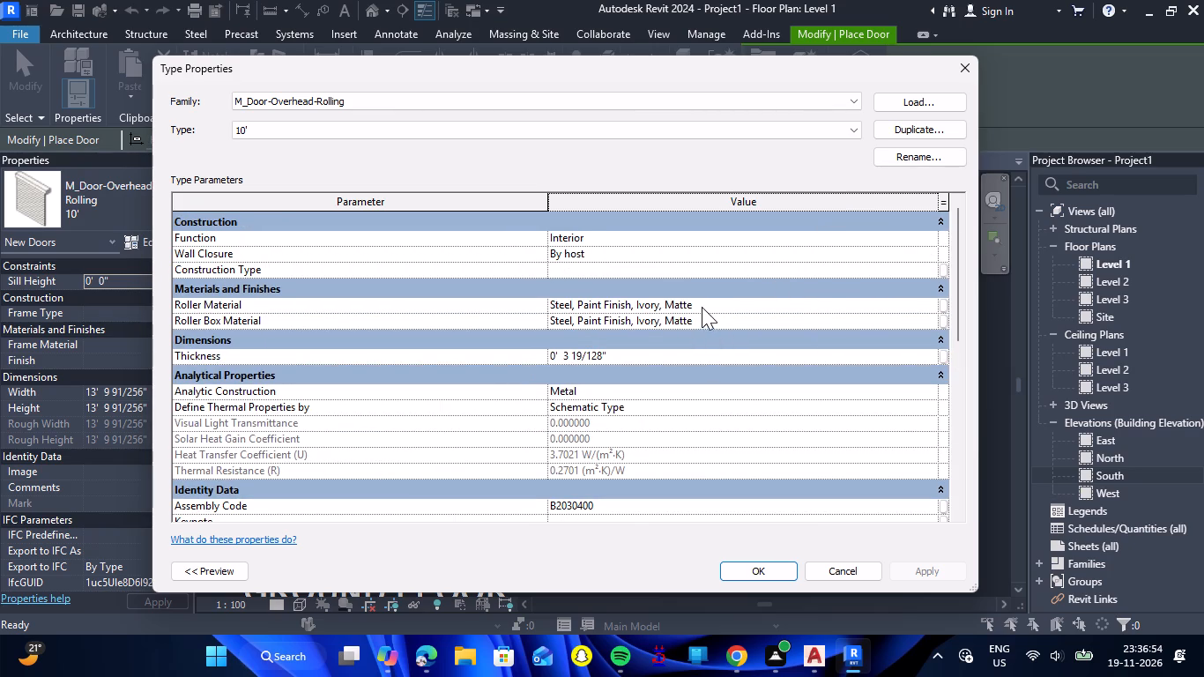
# Examine the roller material and the global parameter association for the Thickness of the 10' rolling door type.
pyautogui.click(702, 307)
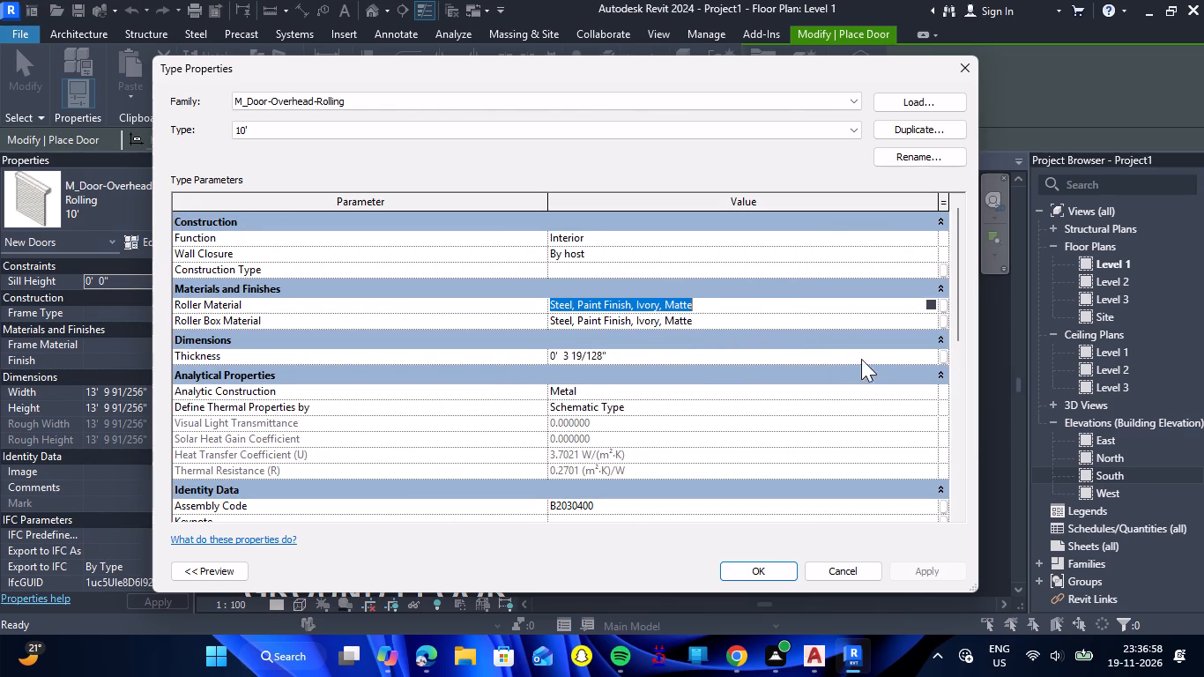
pyautogui.doubleClick(931, 358)
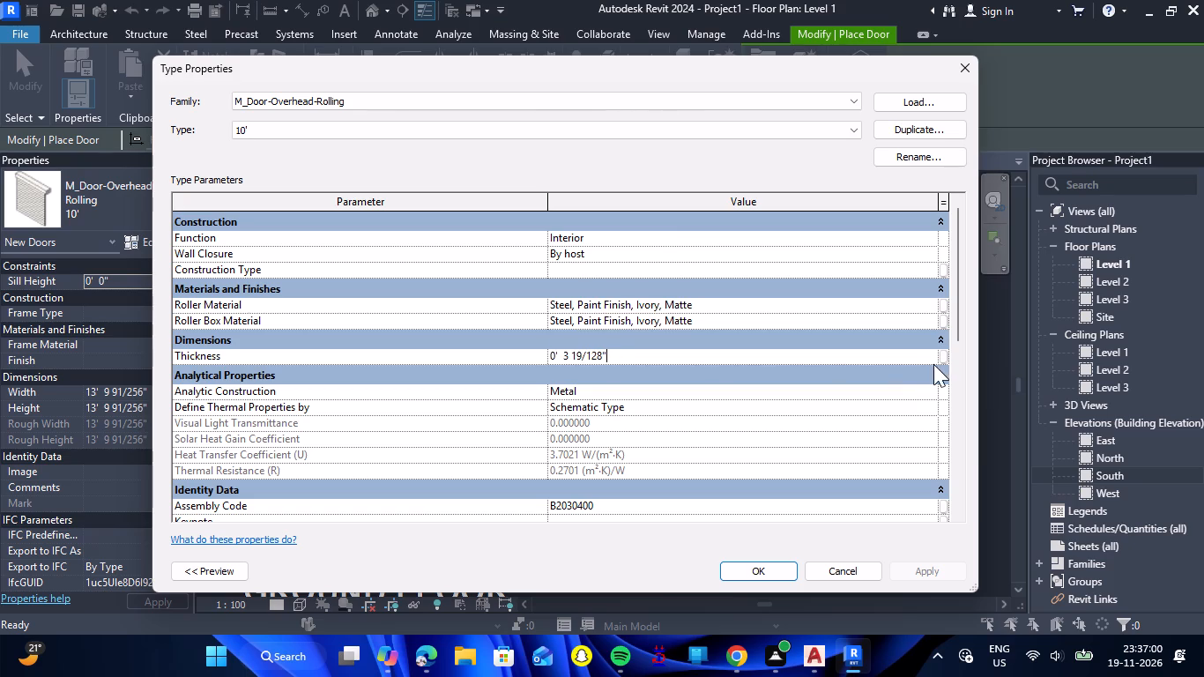
pyautogui.doubleClick(947, 356)
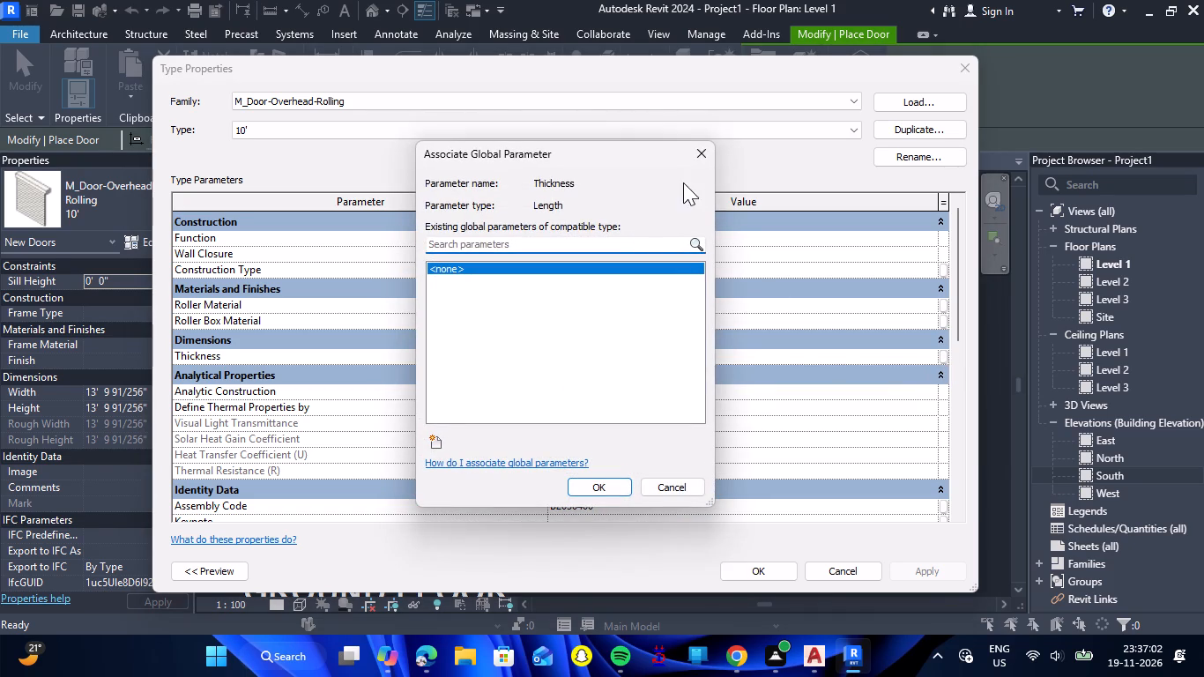
pyautogui.click(700, 153)
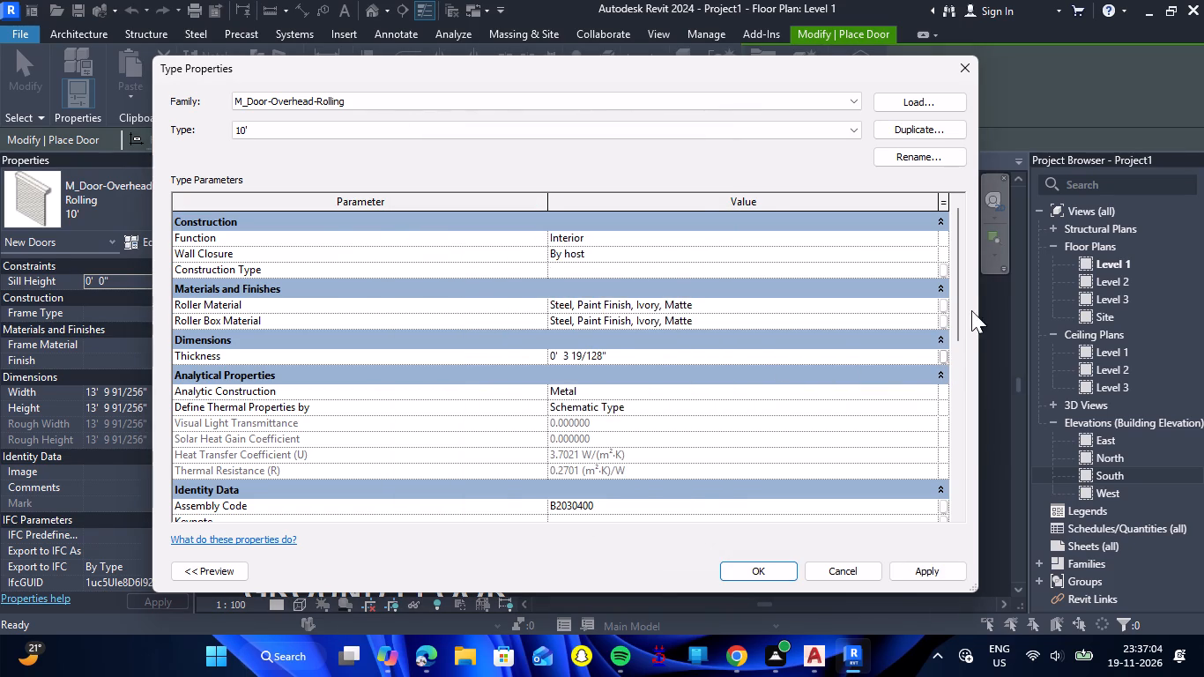
pyautogui.click(943, 357)
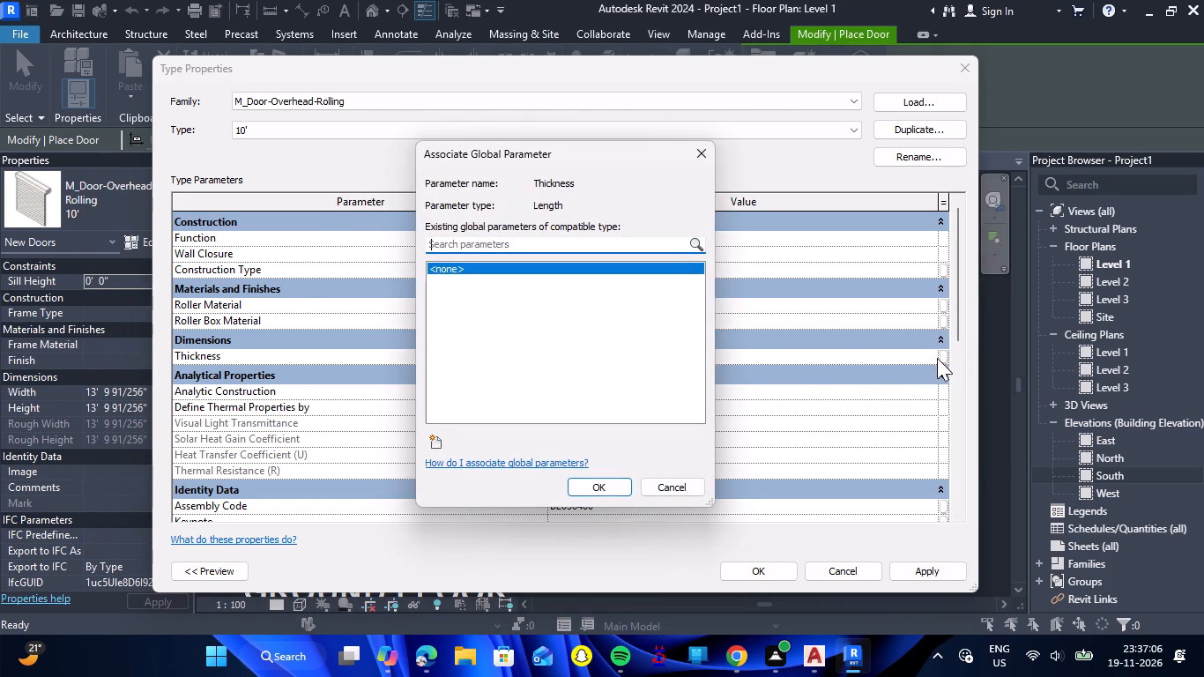
pyautogui.click(540, 205)
pyautogui.click(695, 162)
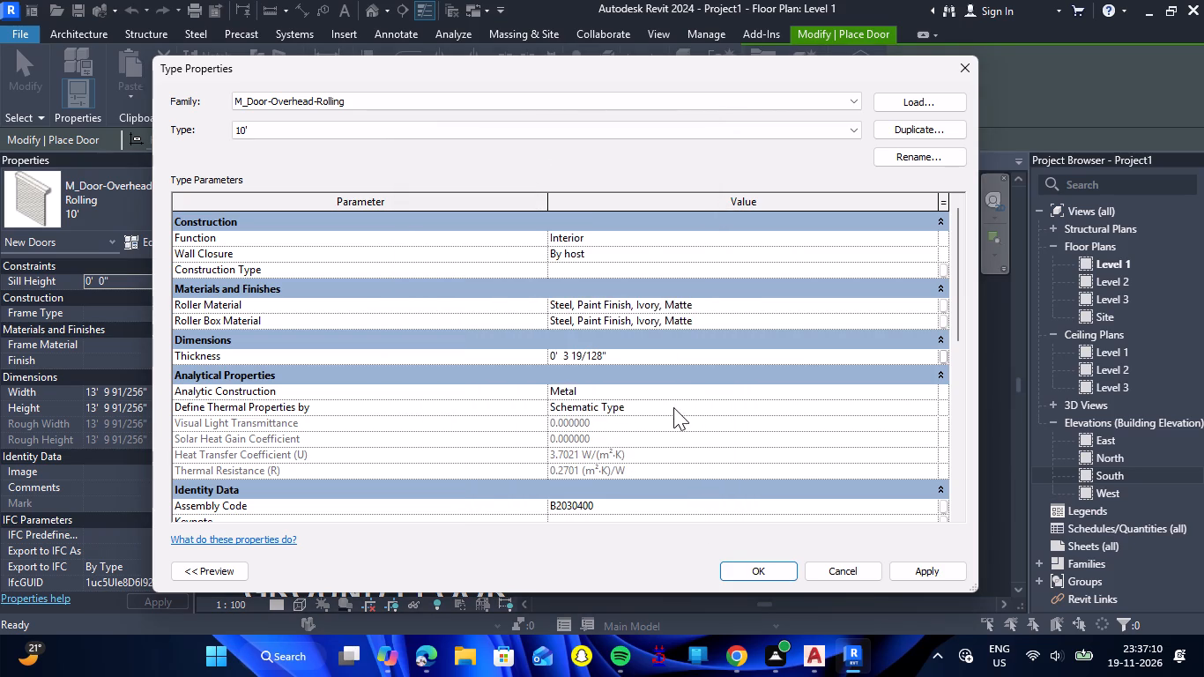
# Check the available choices for Define Thermal Properties by on the 10' rolling door type.
pyautogui.click(941, 411)
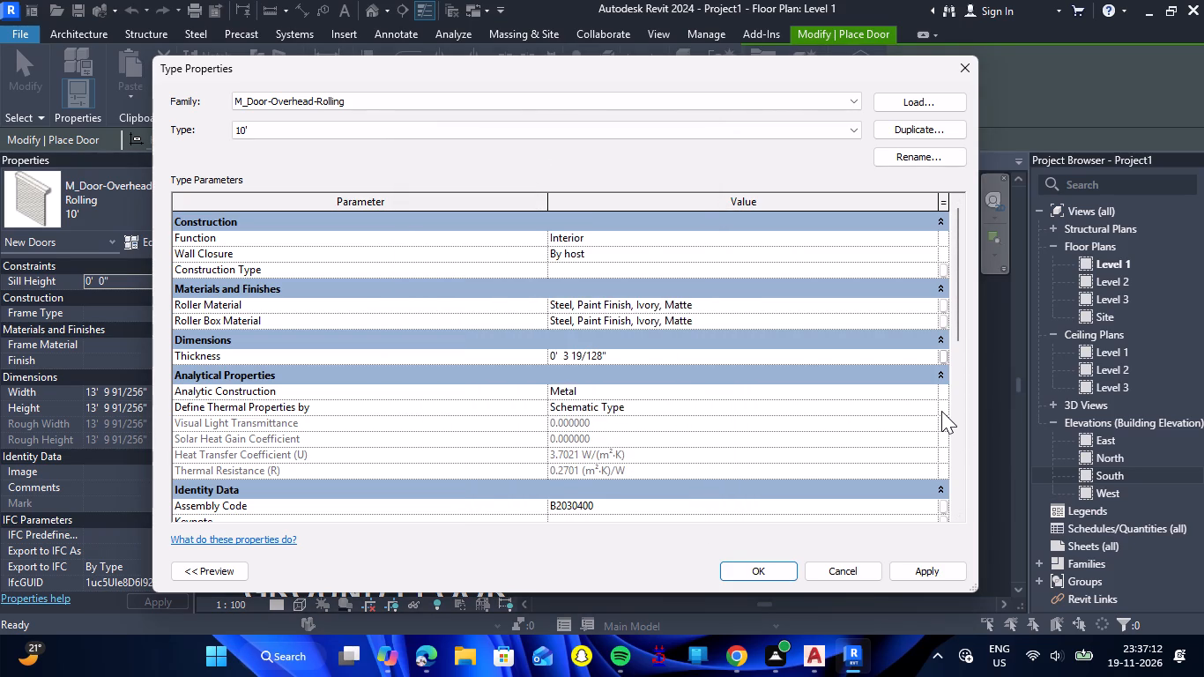
pyautogui.click(896, 405)
pyautogui.click(931, 408)
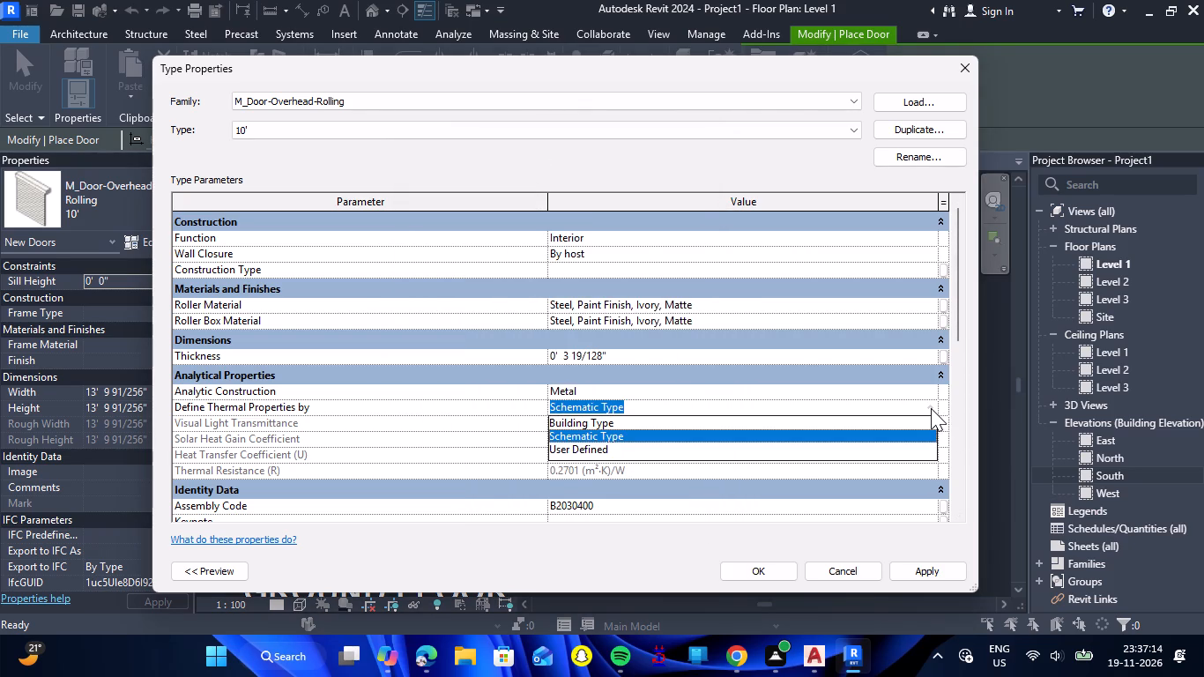
pyautogui.doubleClick(931, 408)
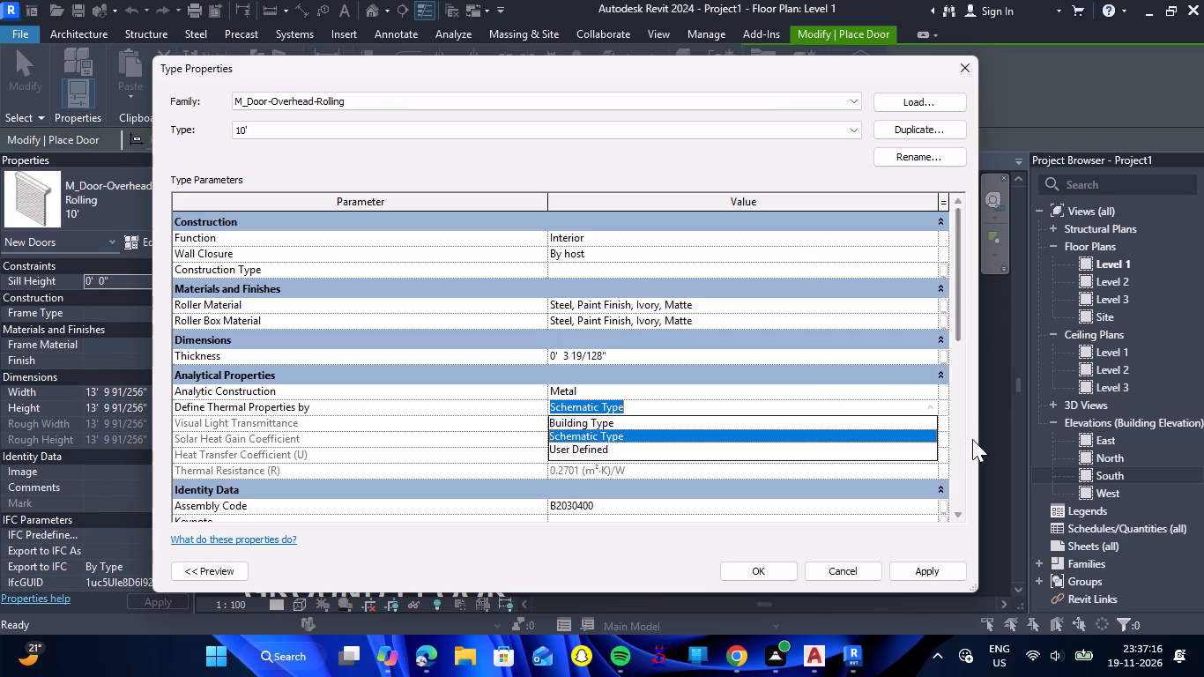
pyautogui.doubleClick(972, 439)
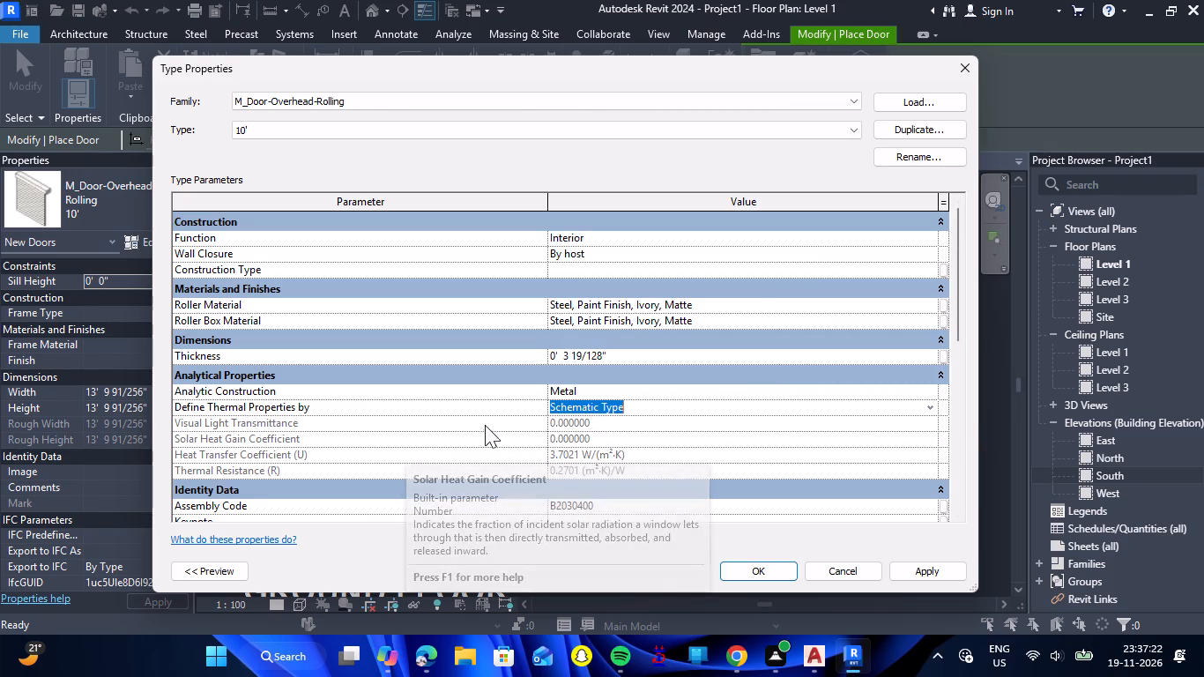
# Review the loaded door families and the 10' rolling door's type parameters down to IFC Parameters for size settings.
pyautogui.scroll(-2, 485, 409)
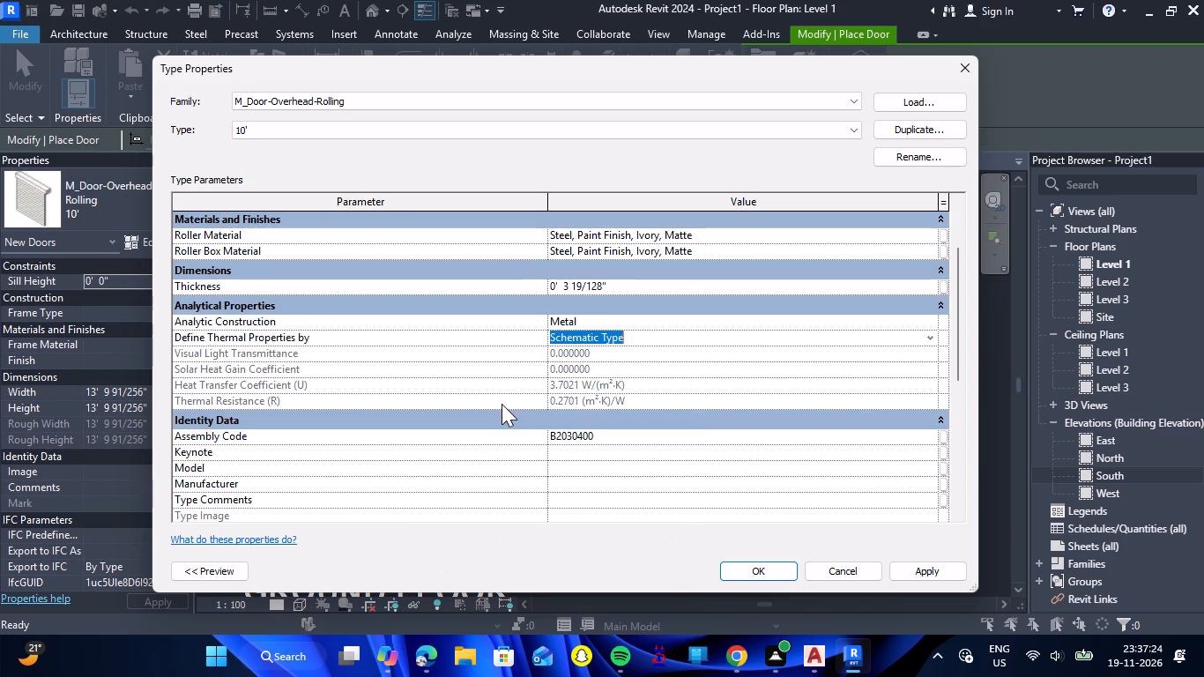
pyautogui.scroll(-4, 517, 415)
pyautogui.scroll(-2, 598, 420)
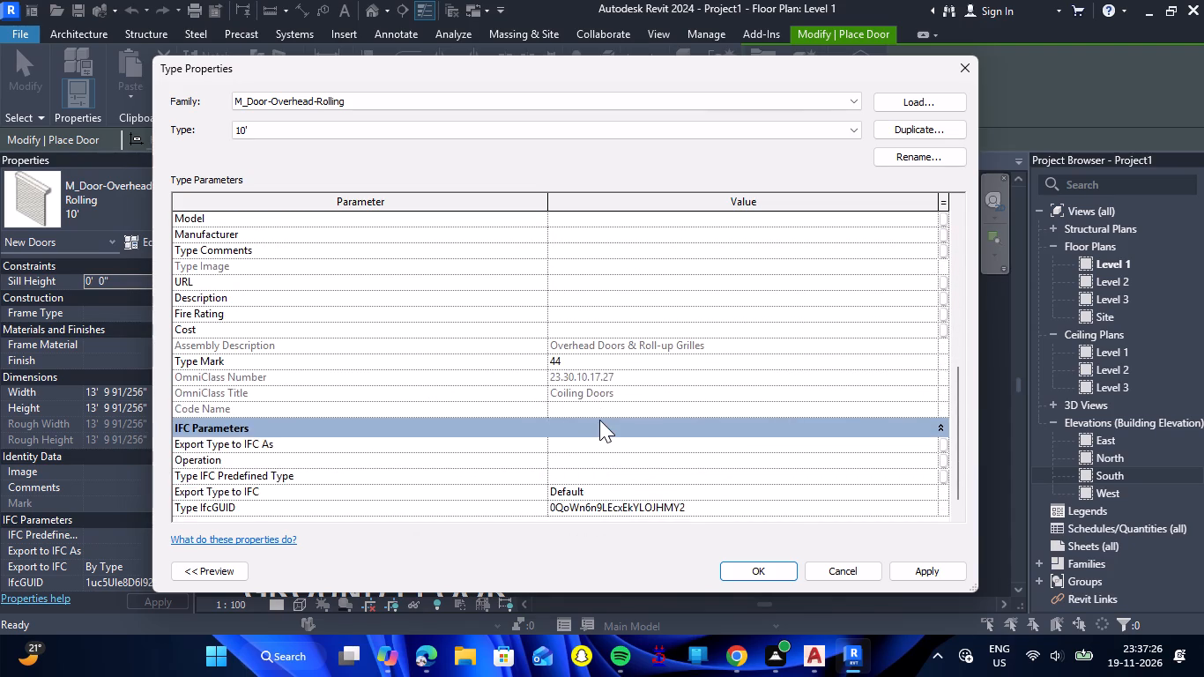
pyautogui.scroll(-2, 599, 420)
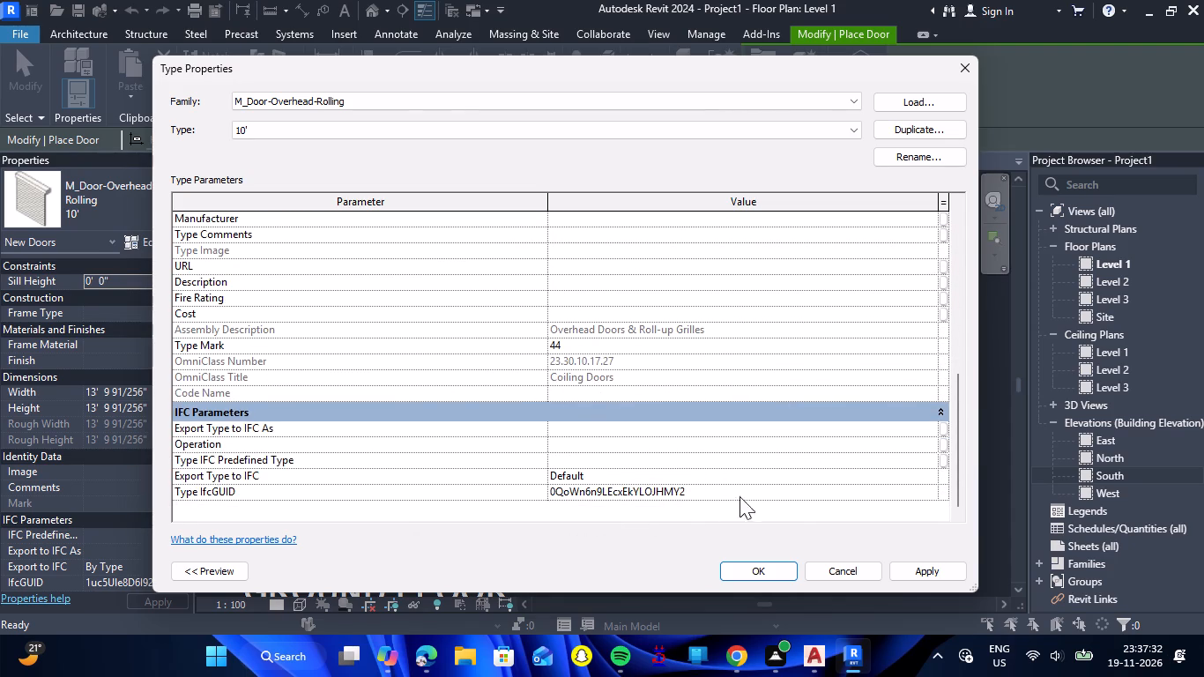
pyautogui.scroll(12, 842, 390)
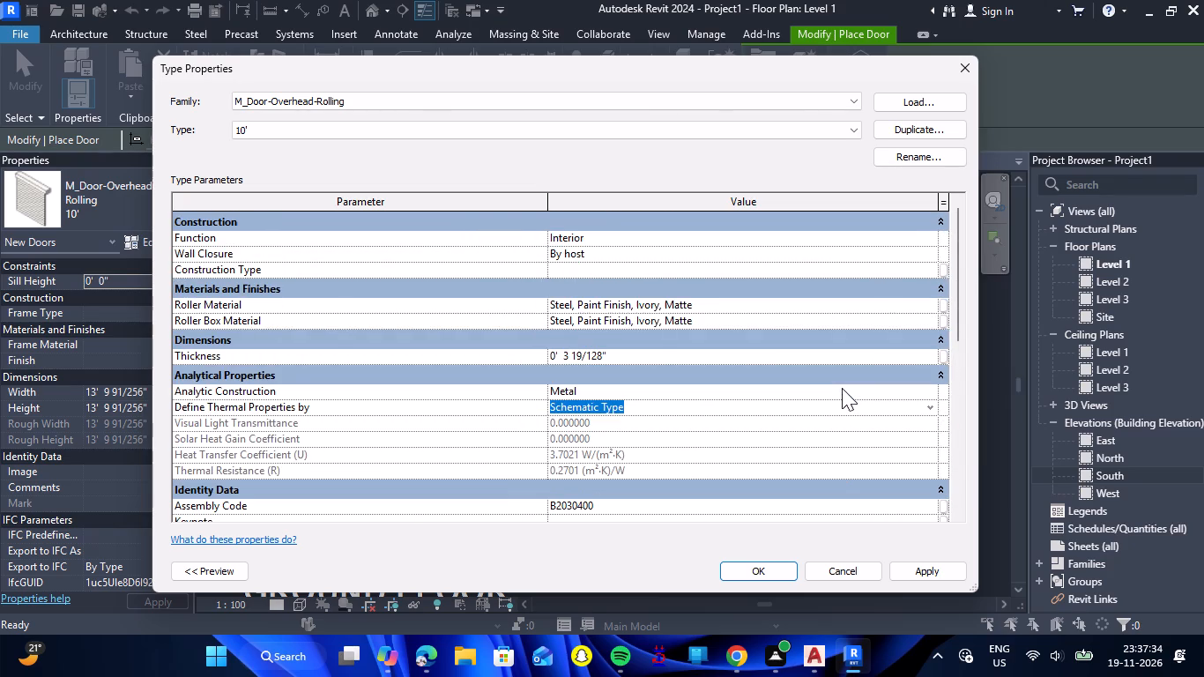
pyautogui.scroll(5, 842, 388)
pyautogui.click(814, 100)
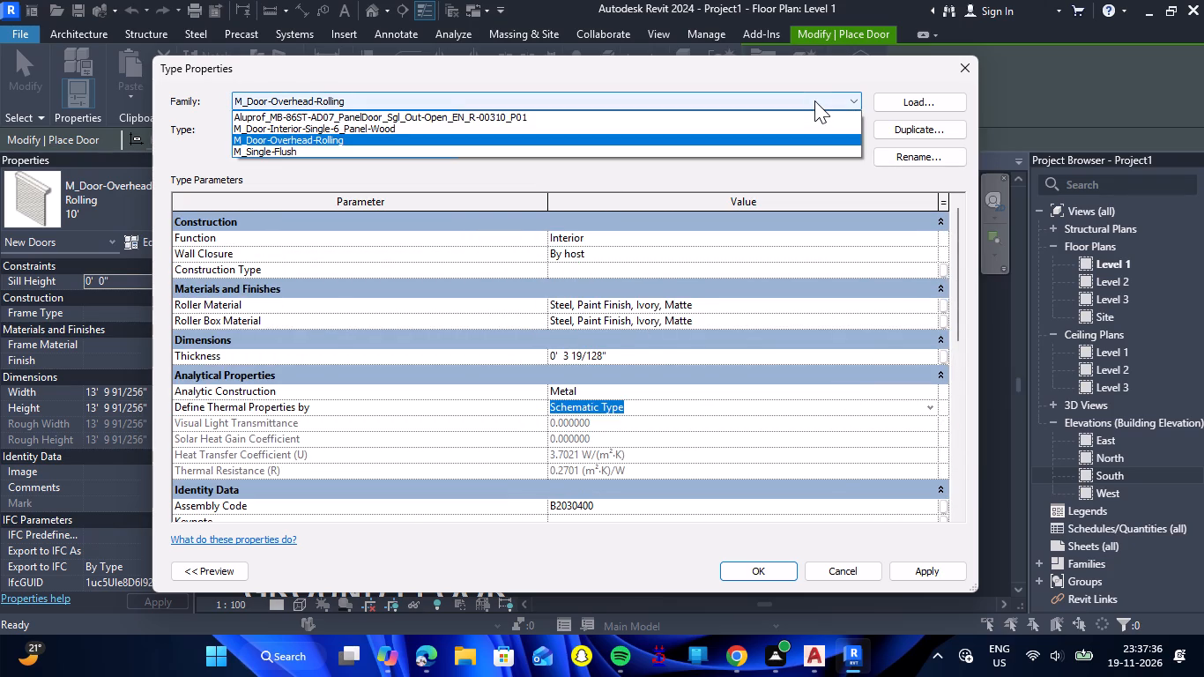
pyautogui.click(814, 100)
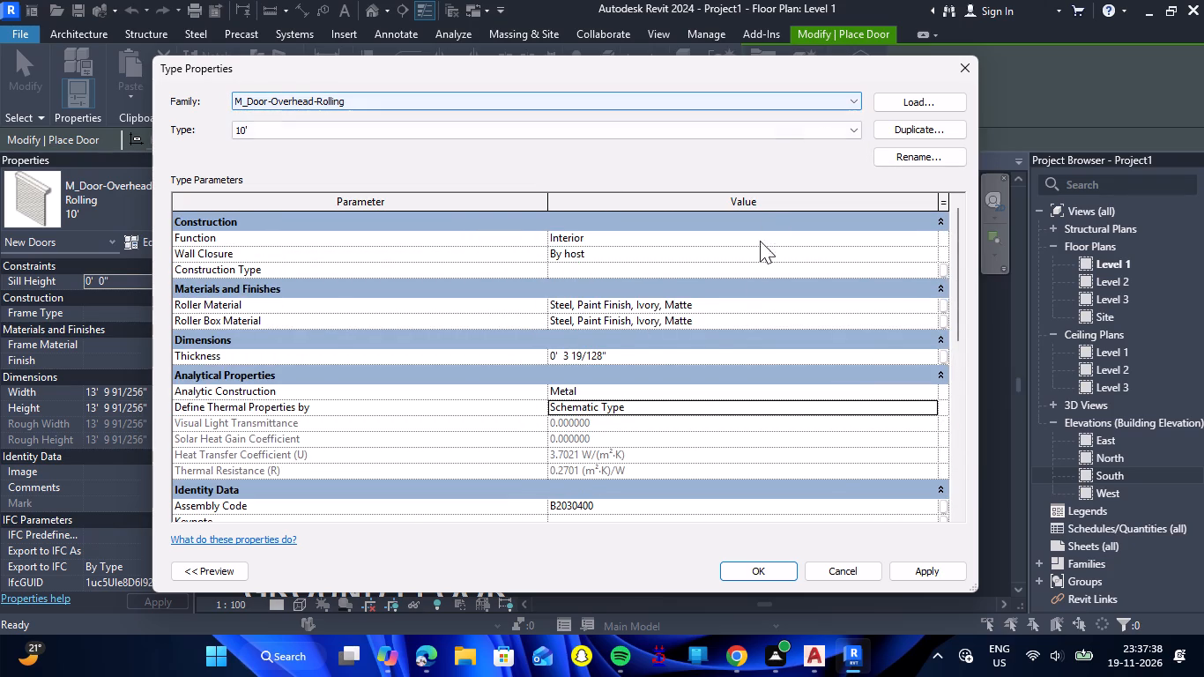
pyautogui.scroll(-2, 710, 324)
pyautogui.scroll(2, 710, 324)
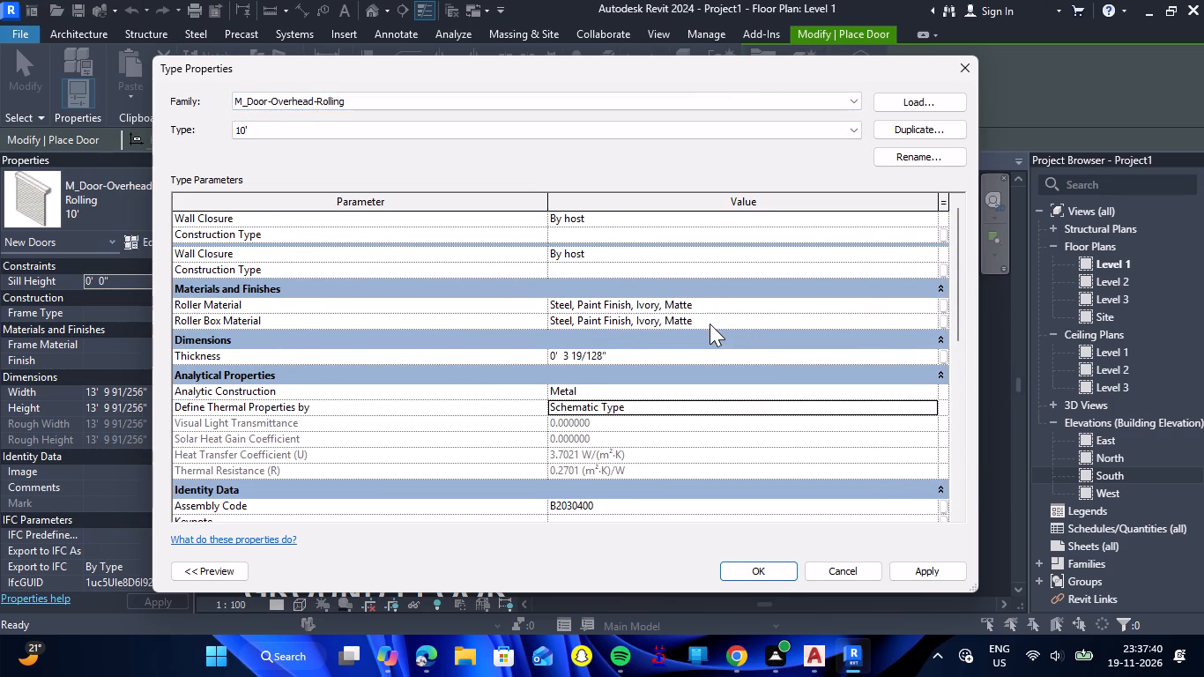
pyautogui.scroll(1, 709, 329)
pyautogui.scroll(-1, 707, 328)
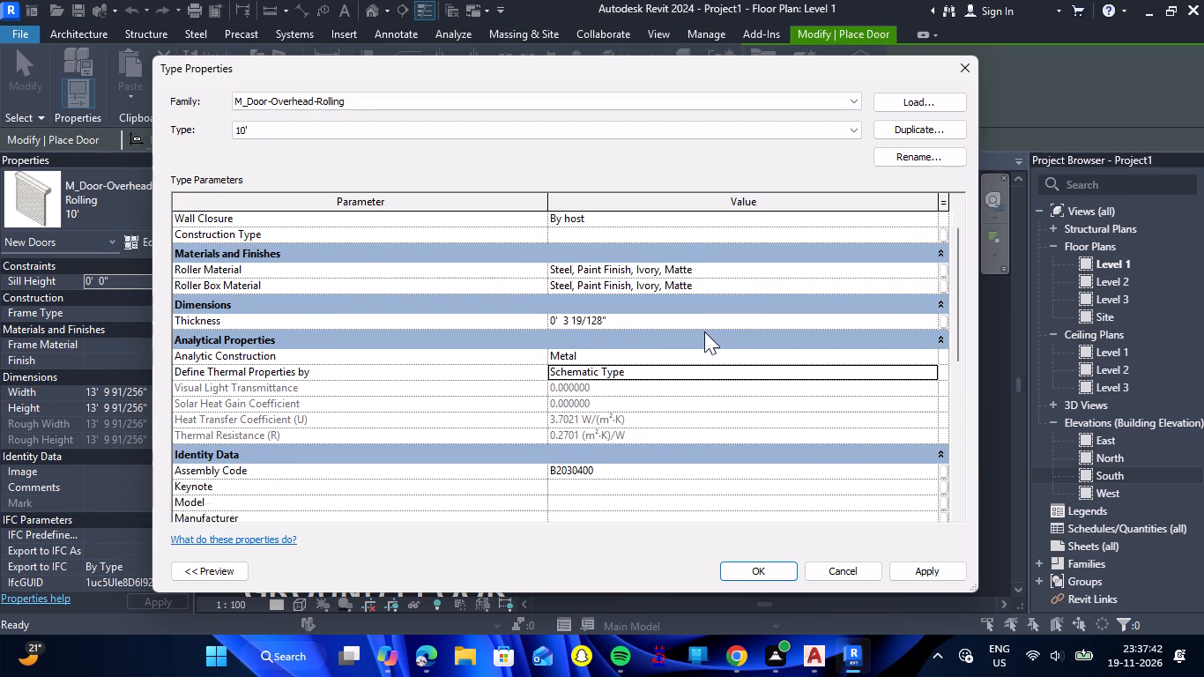
pyautogui.scroll(-1, 704, 331)
# Browse the Analytic Construction choices of the 10' rolling door type.
pyautogui.click(614, 359)
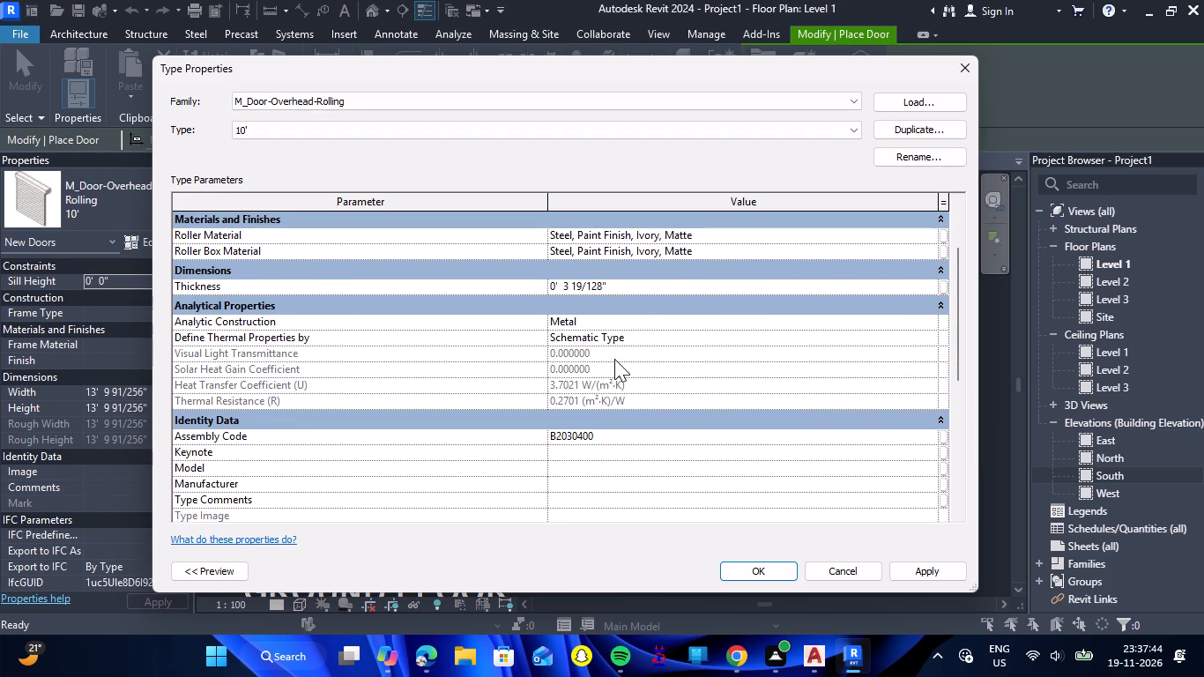
pyautogui.click(614, 359)
pyautogui.click(678, 351)
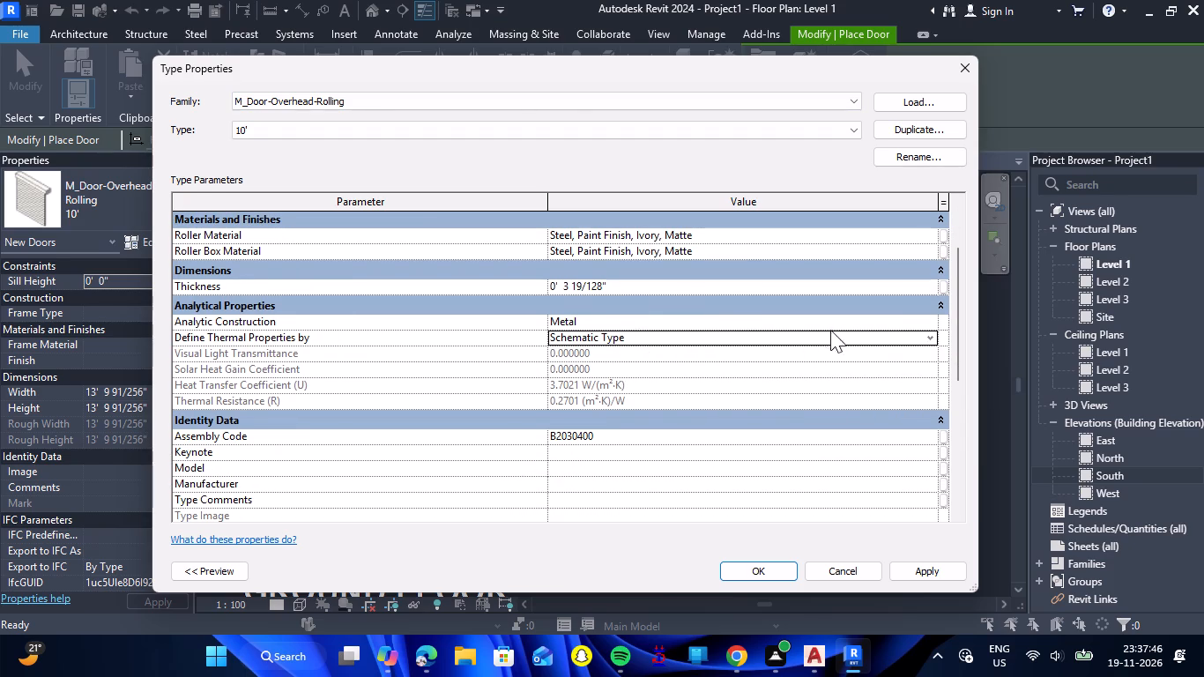
pyautogui.click(834, 327)
pyautogui.click(928, 323)
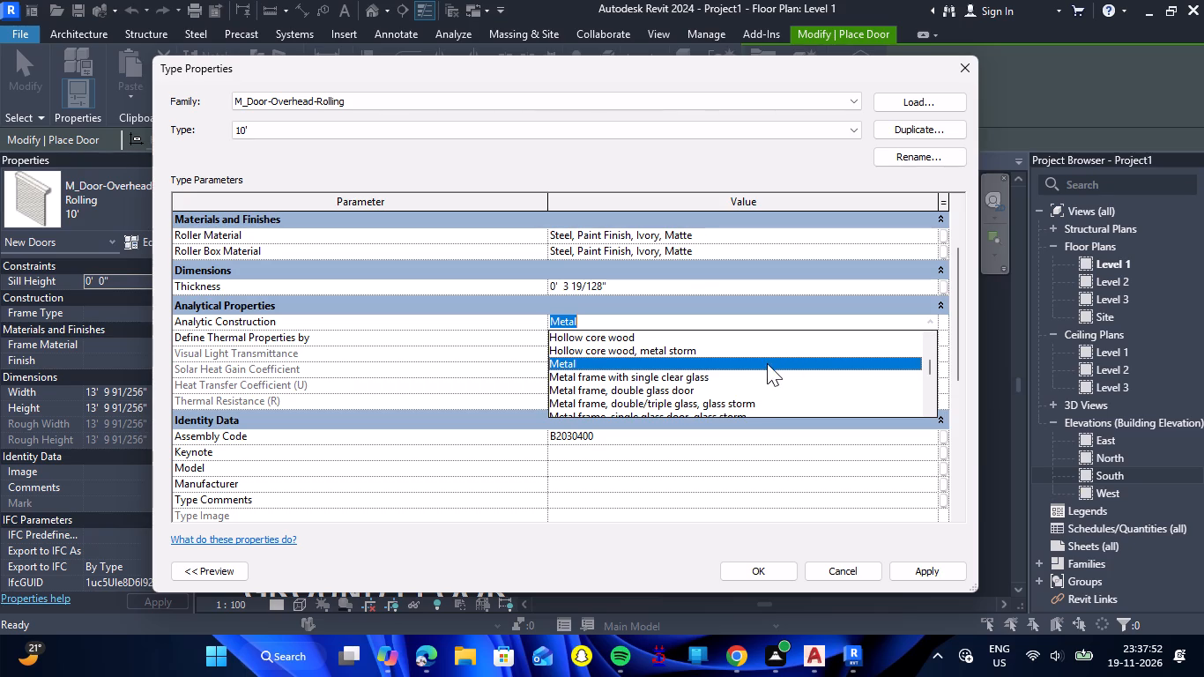
pyautogui.scroll(-2, 767, 363)
pyautogui.scroll(2, 767, 363)
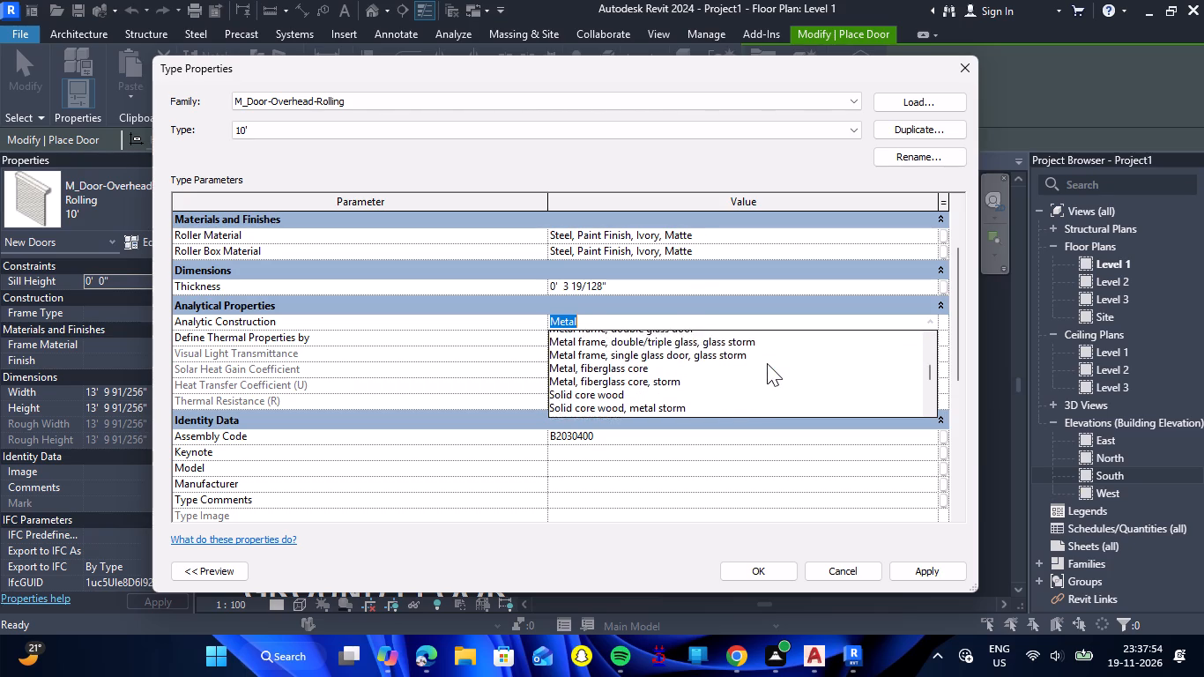
pyautogui.scroll(7, 767, 363)
pyautogui.scroll(-1, 766, 364)
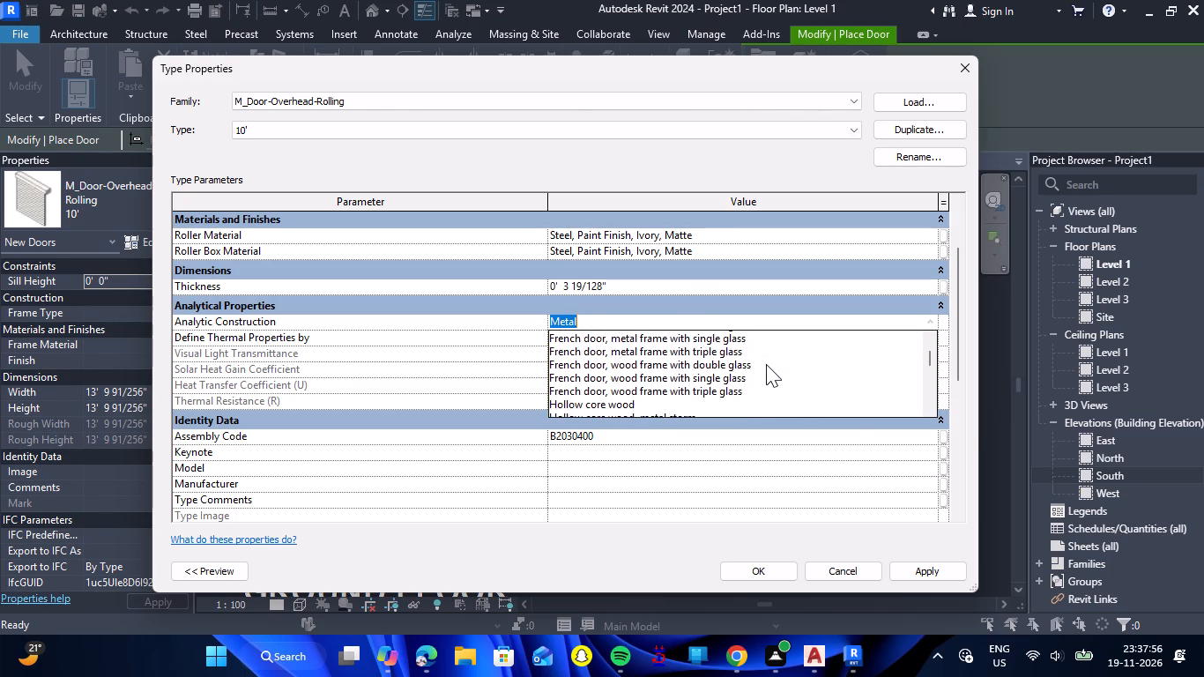
pyautogui.click(970, 415)
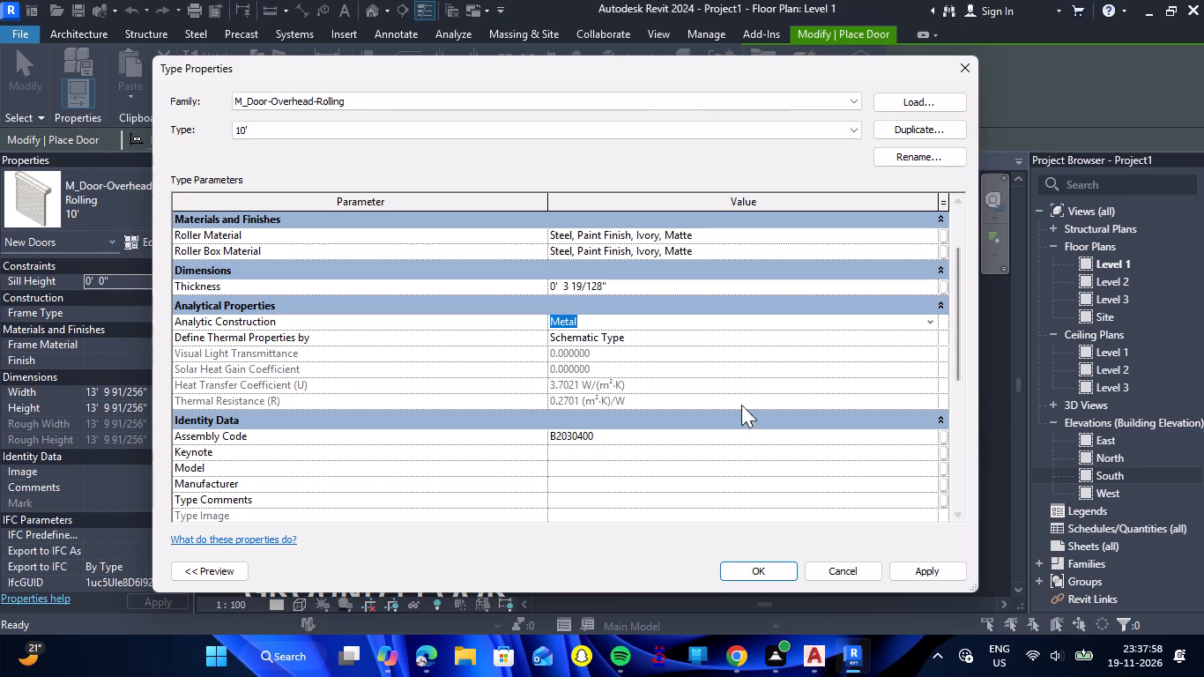
pyautogui.click(970, 405)
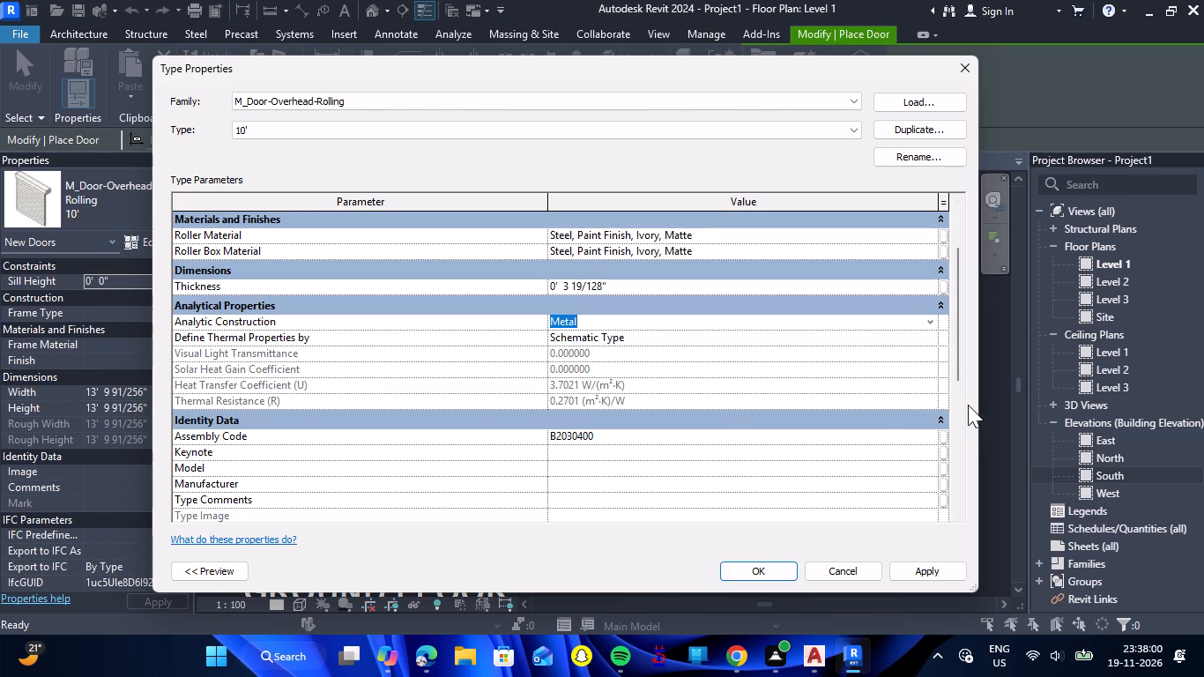
pyautogui.doubleClick(897, 321)
pyautogui.click(897, 321)
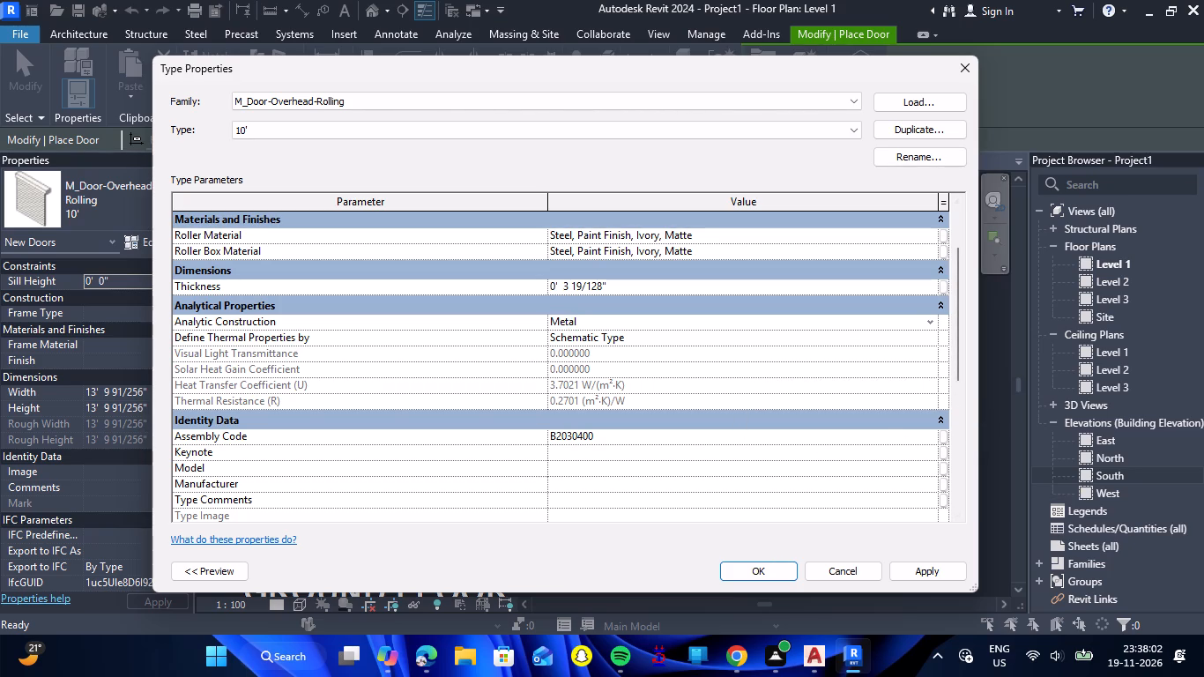
# Inspect the 10' rolling door in the 3D type preview, close the preview and look over the identity and analytical parameters.
pyautogui.scroll(-1, 761, 379)
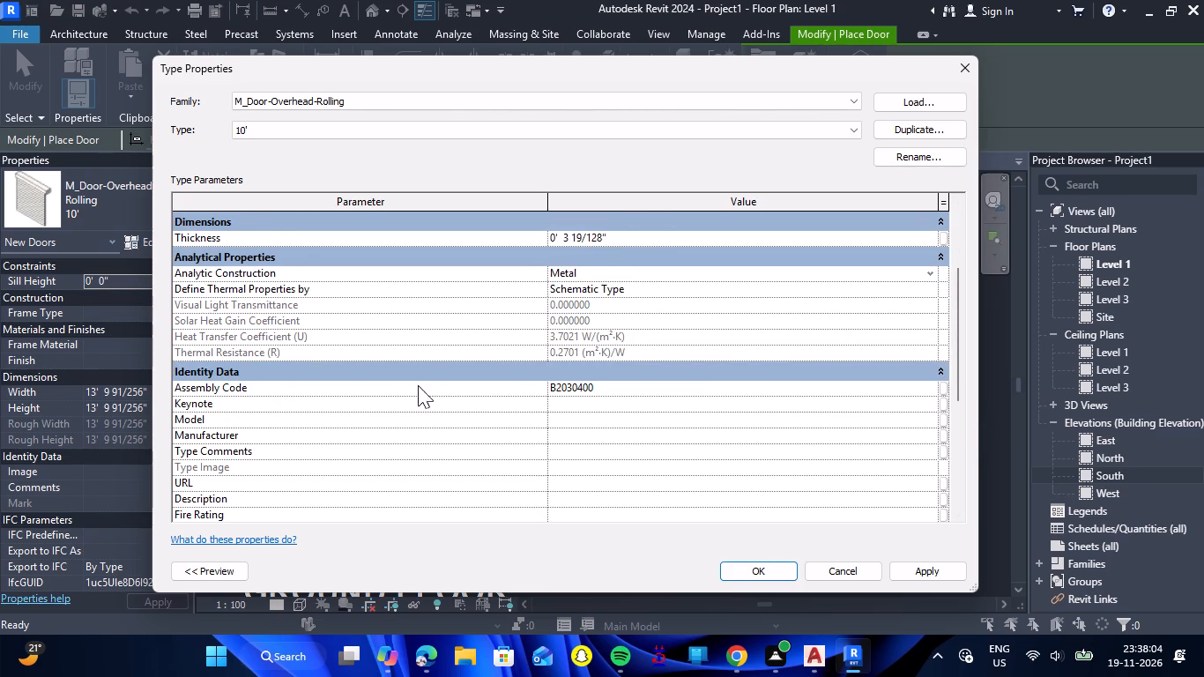
pyautogui.scroll(-2, 404, 399)
pyautogui.scroll(-1, 344, 487)
pyautogui.click(190, 569)
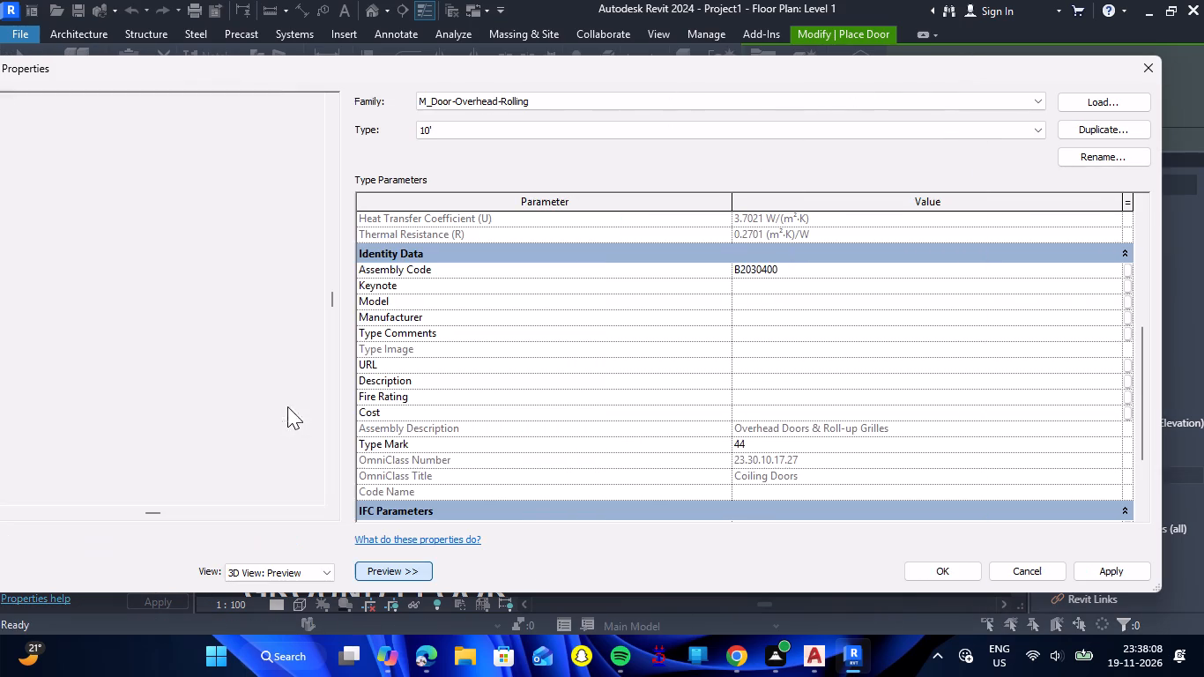
pyautogui.scroll(-4, 281, 404)
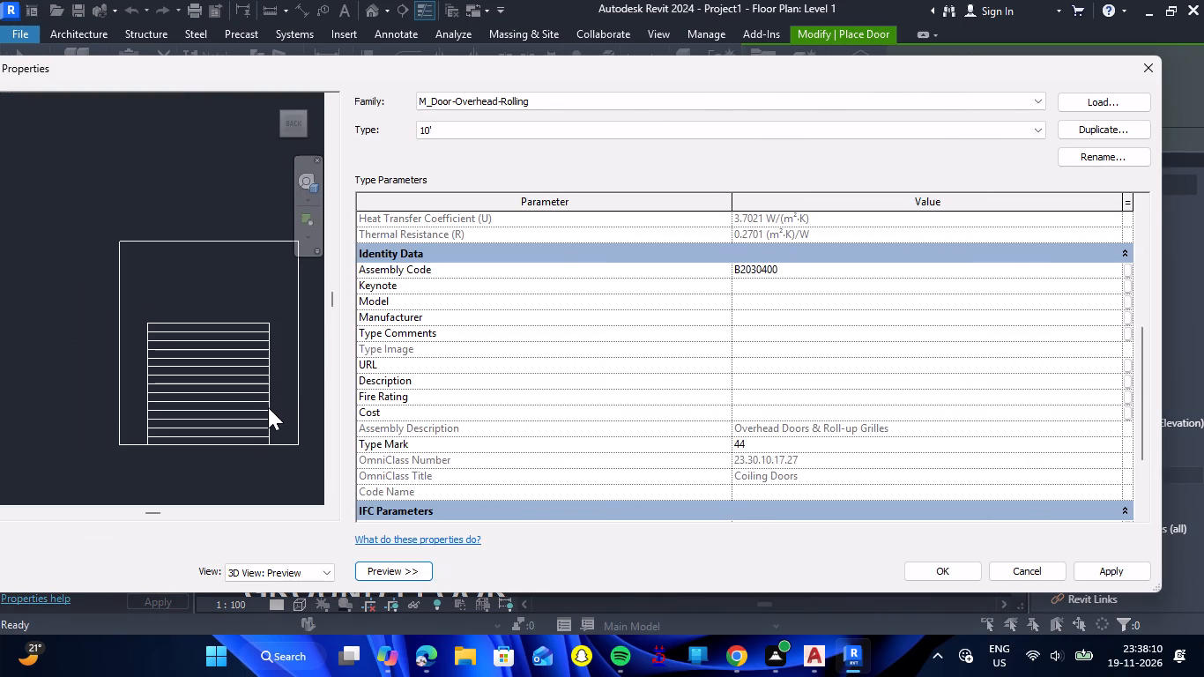
pyautogui.scroll(2, 268, 395)
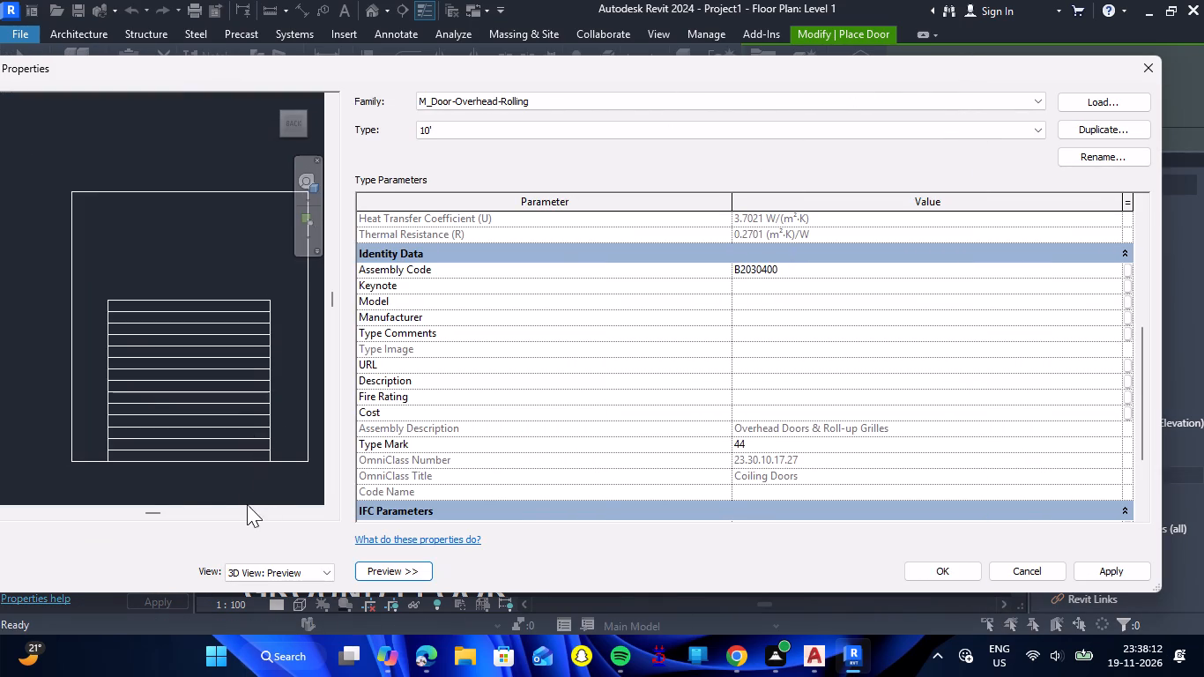
pyautogui.scroll(-2, 243, 458)
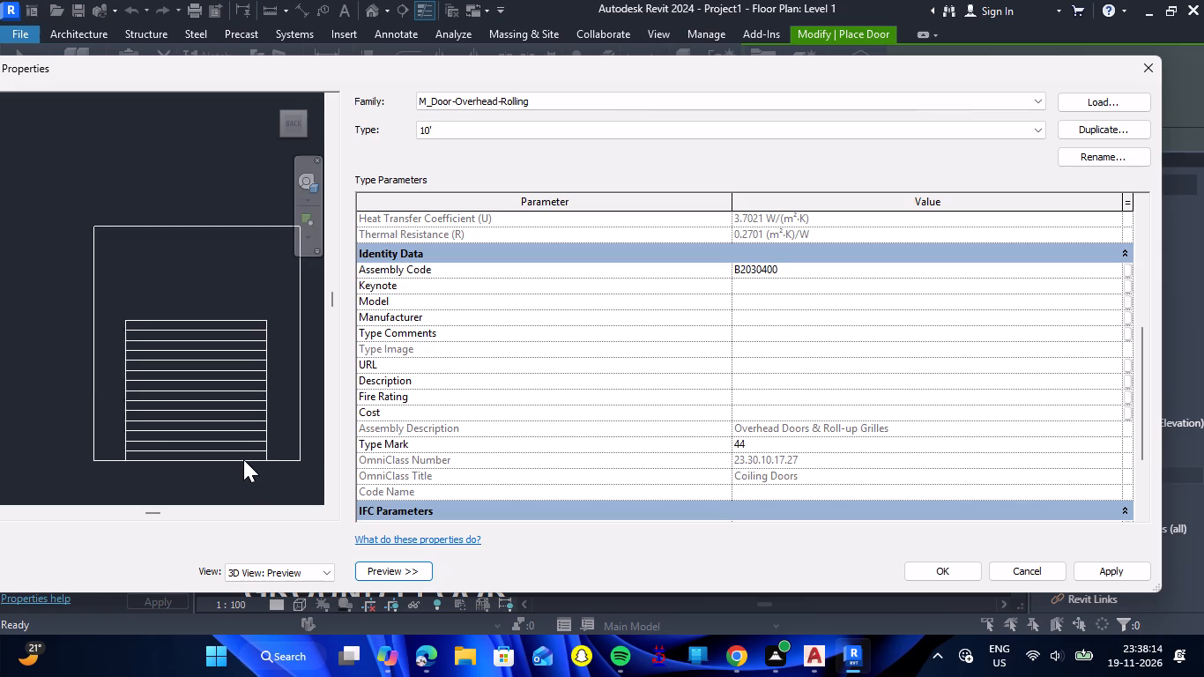
pyautogui.click(147, 515)
pyautogui.moveTo(147, 515); pyautogui.dragTo(225, 515)
pyautogui.moveTo(225, 515); pyautogui.dragTo(146, 504)
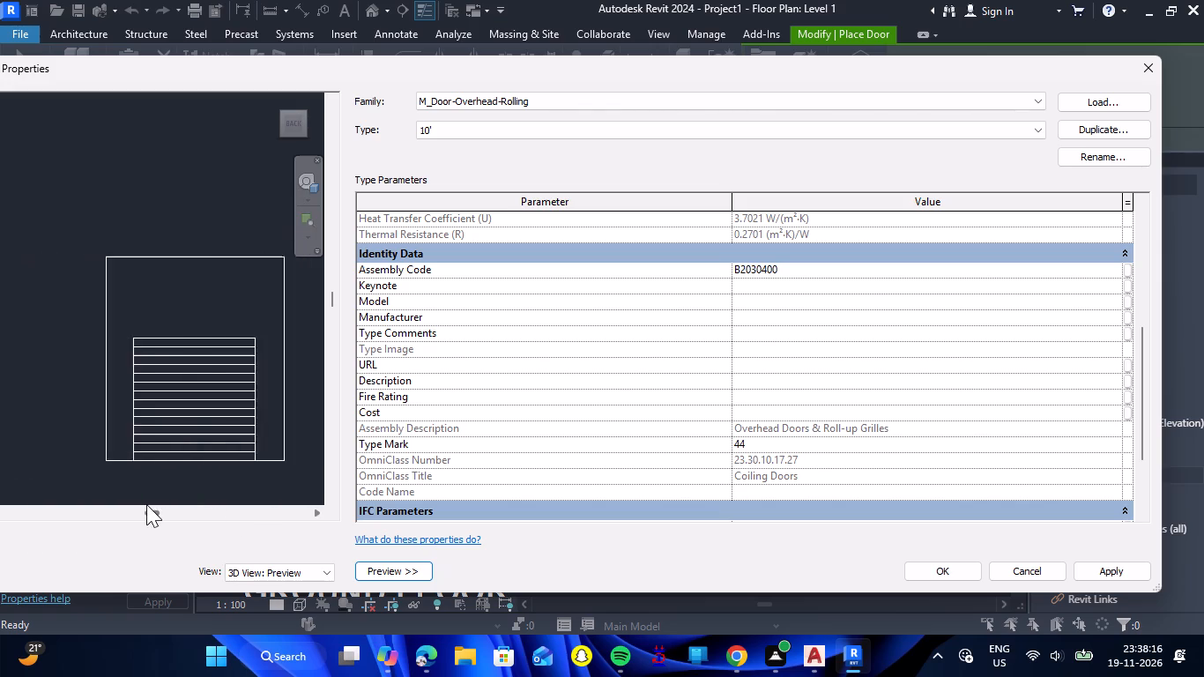
pyautogui.moveTo(146, 504); pyautogui.dragTo(166, 518)
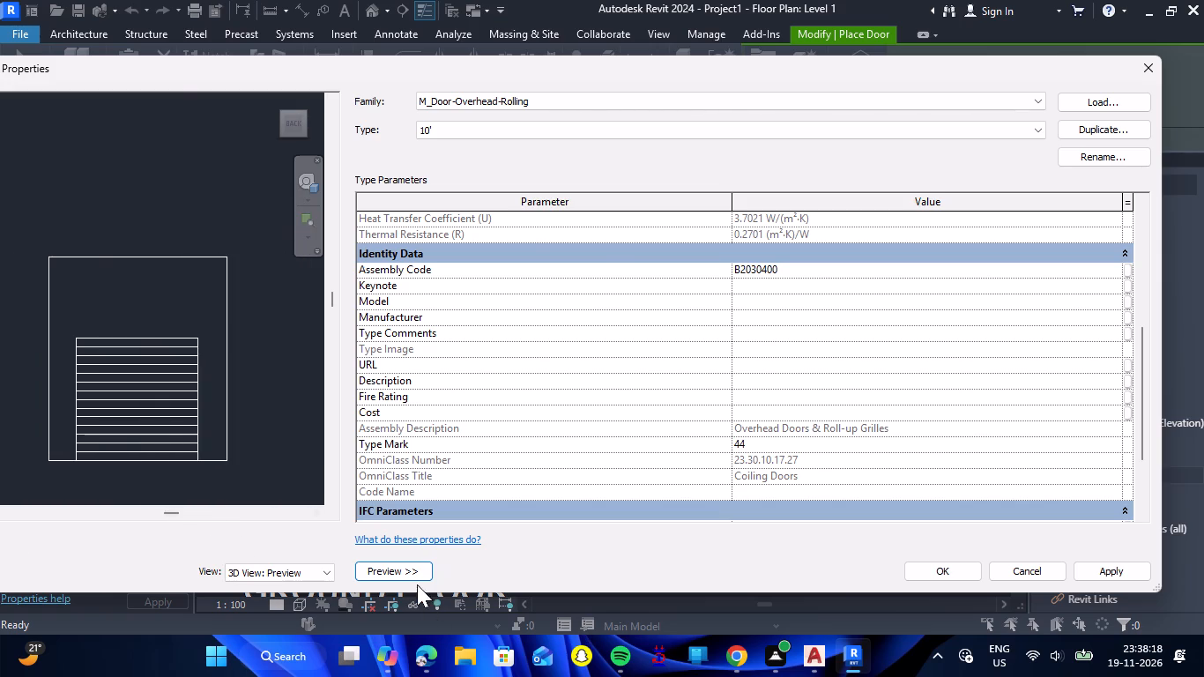
pyautogui.click(417, 573)
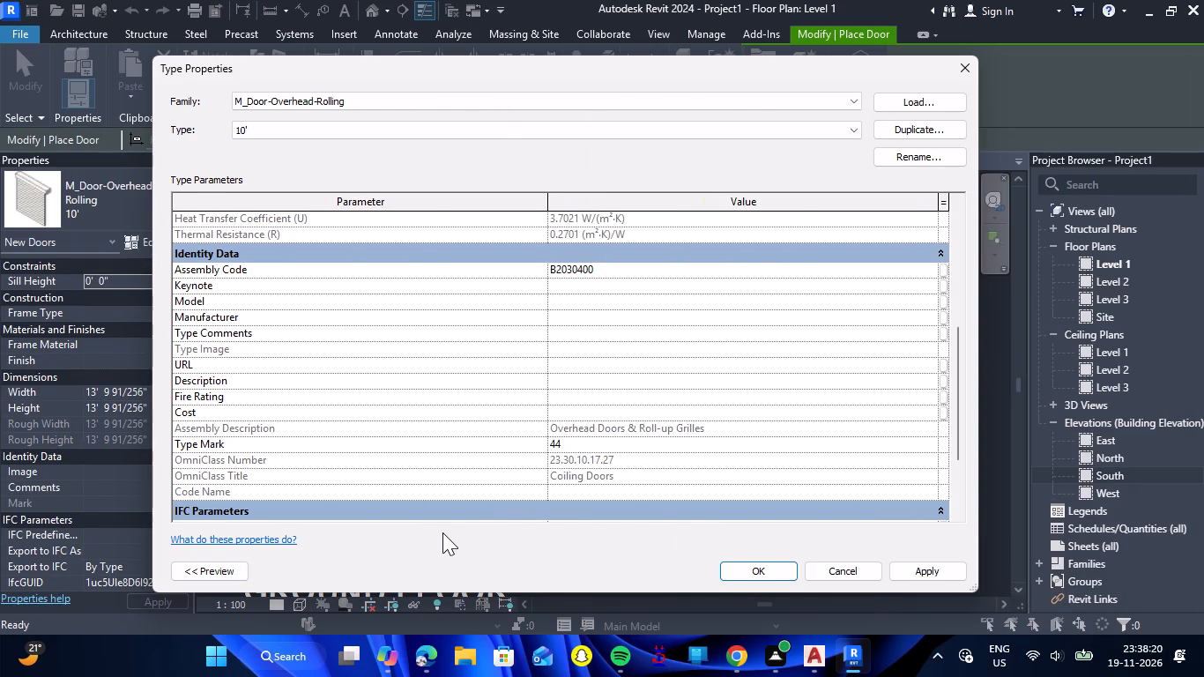
pyautogui.scroll(3, 607, 360)
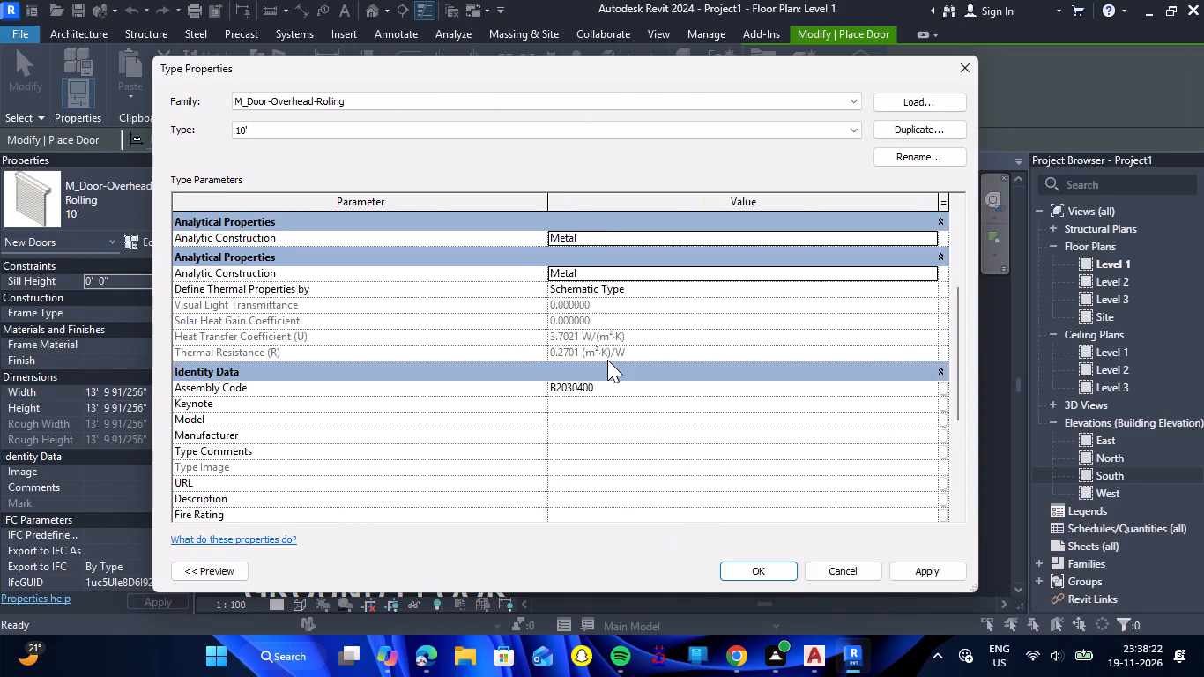
# Review the remaining type parameters of the 10' rolling door and close its type settings.
pyautogui.scroll(2, 607, 360)
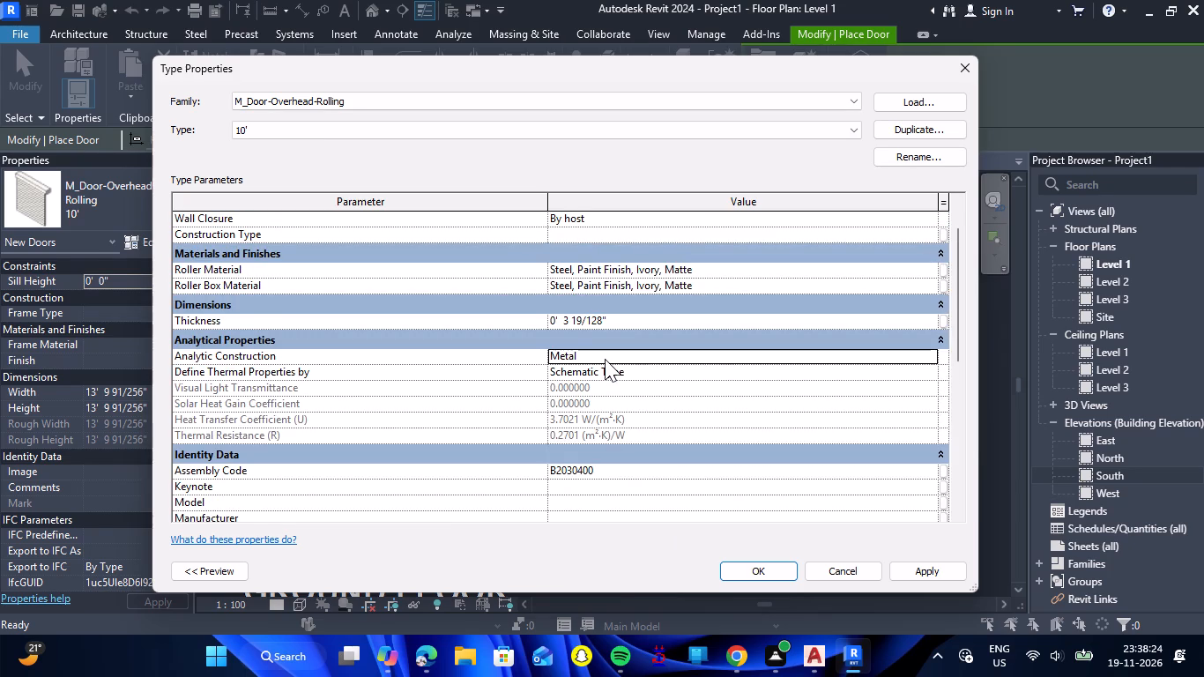
pyautogui.scroll(-6, 591, 456)
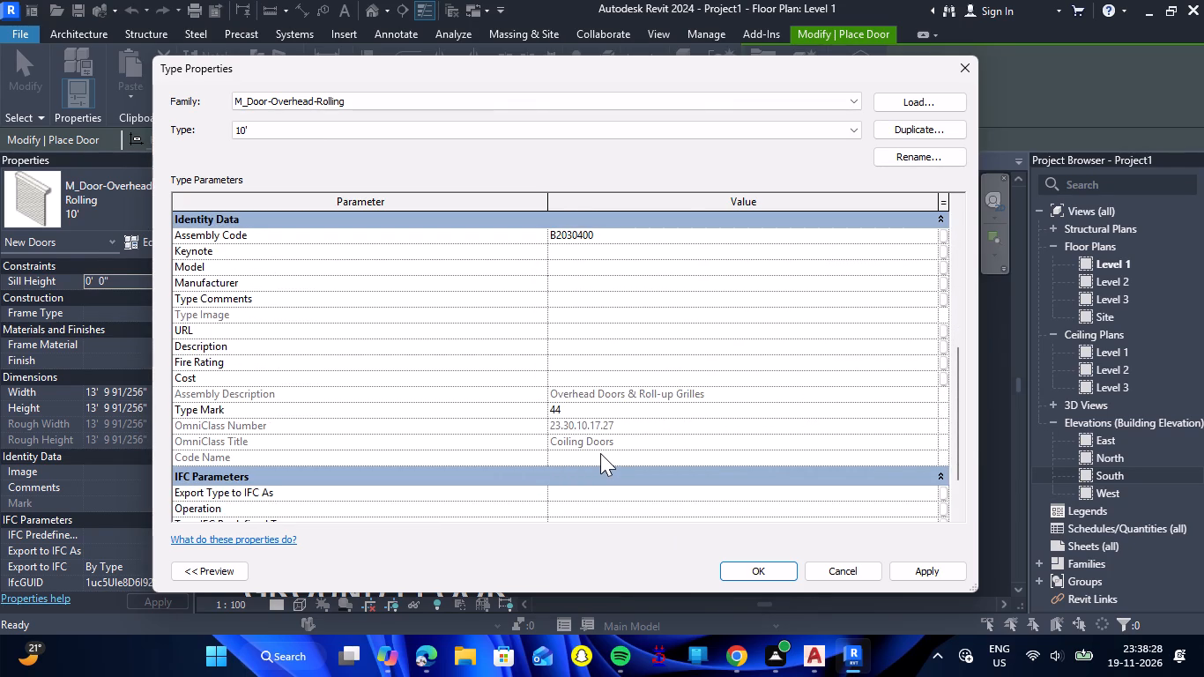
pyautogui.click(769, 570)
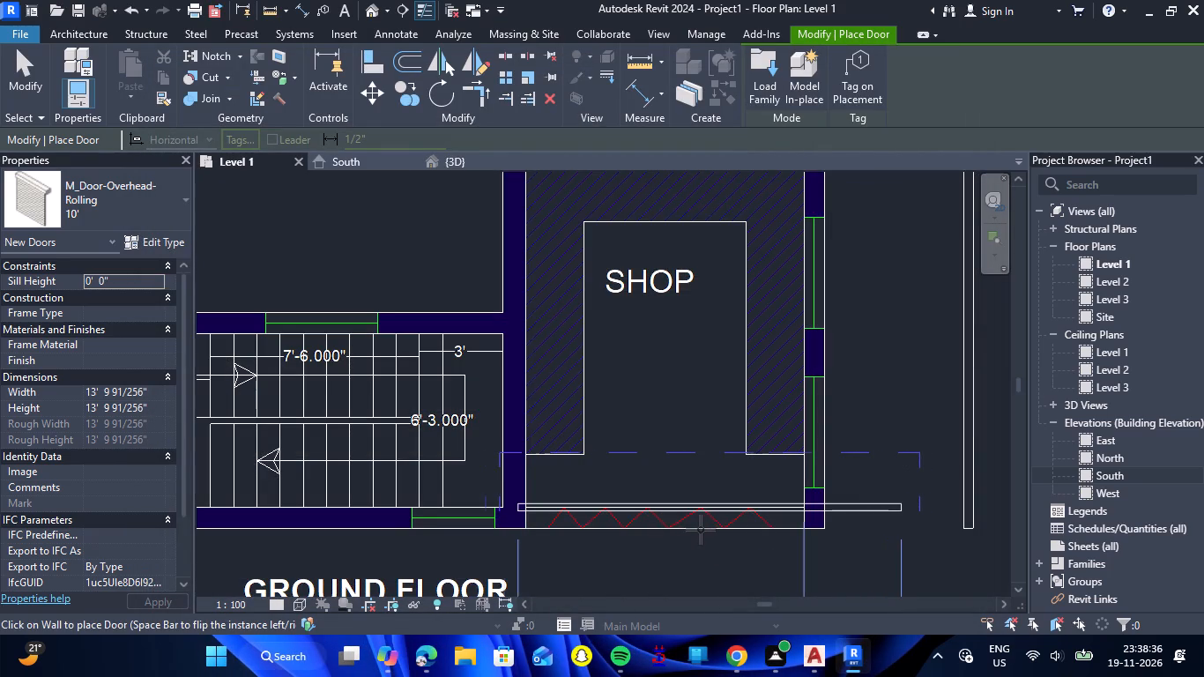
# Set the Function of the 10' rolling door type to Exterior.
pyautogui.click(172, 244)
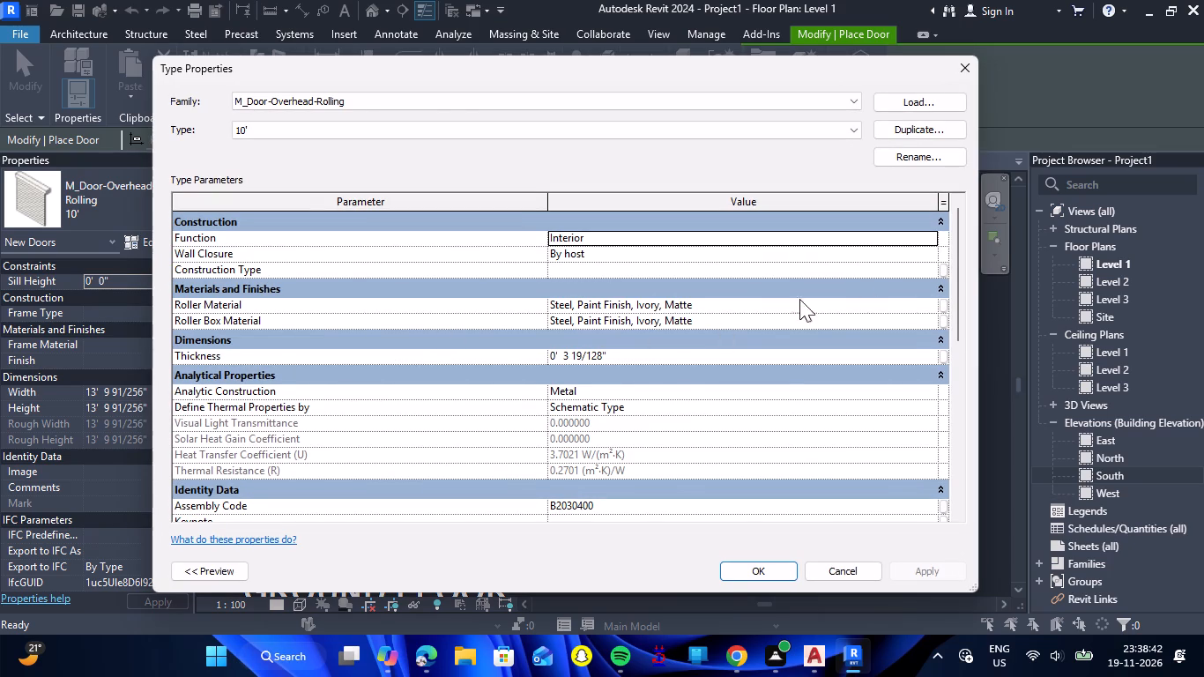
pyautogui.click(932, 242)
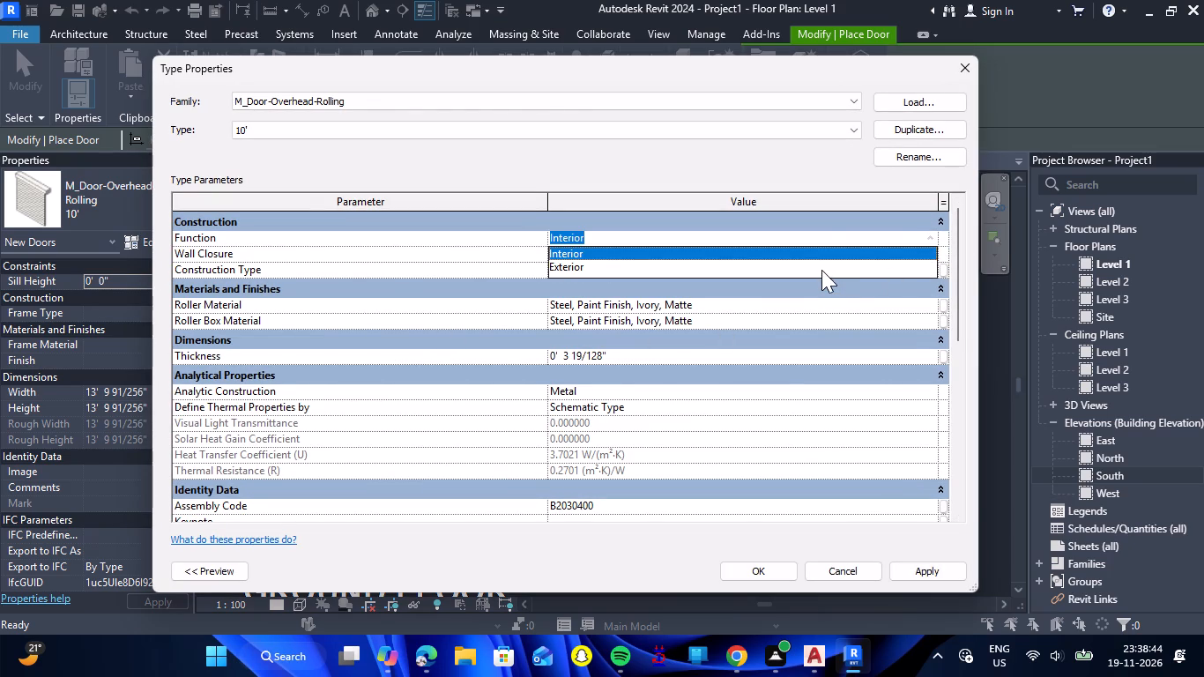
pyautogui.click(821, 270)
pyautogui.click(972, 298)
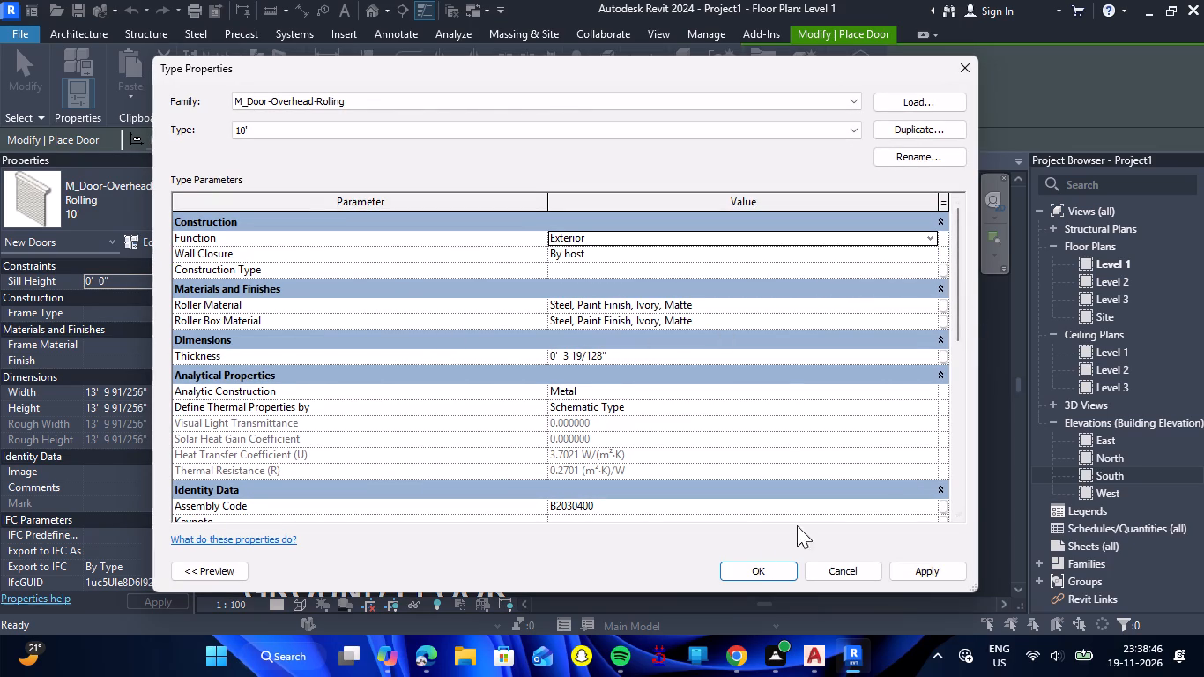
pyautogui.click(751, 570)
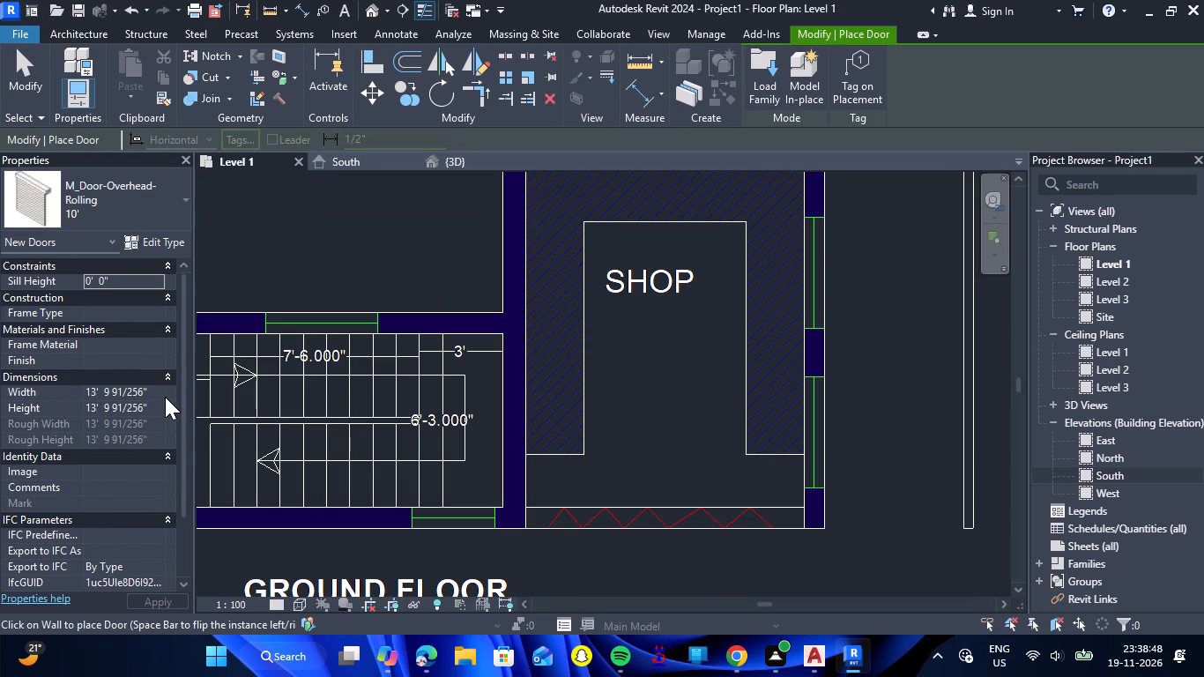
# Set the width of the new rolling door to 10'.
pyautogui.click(160, 393)
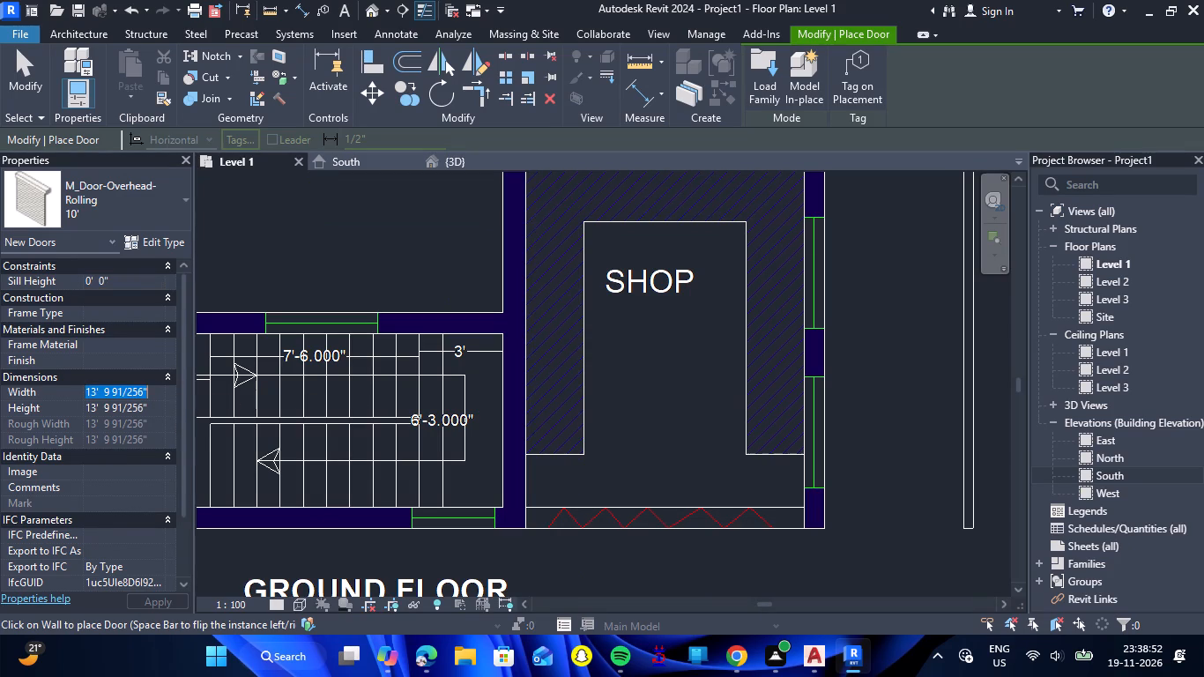
pyautogui.write("10'")
pyautogui.press('Return')
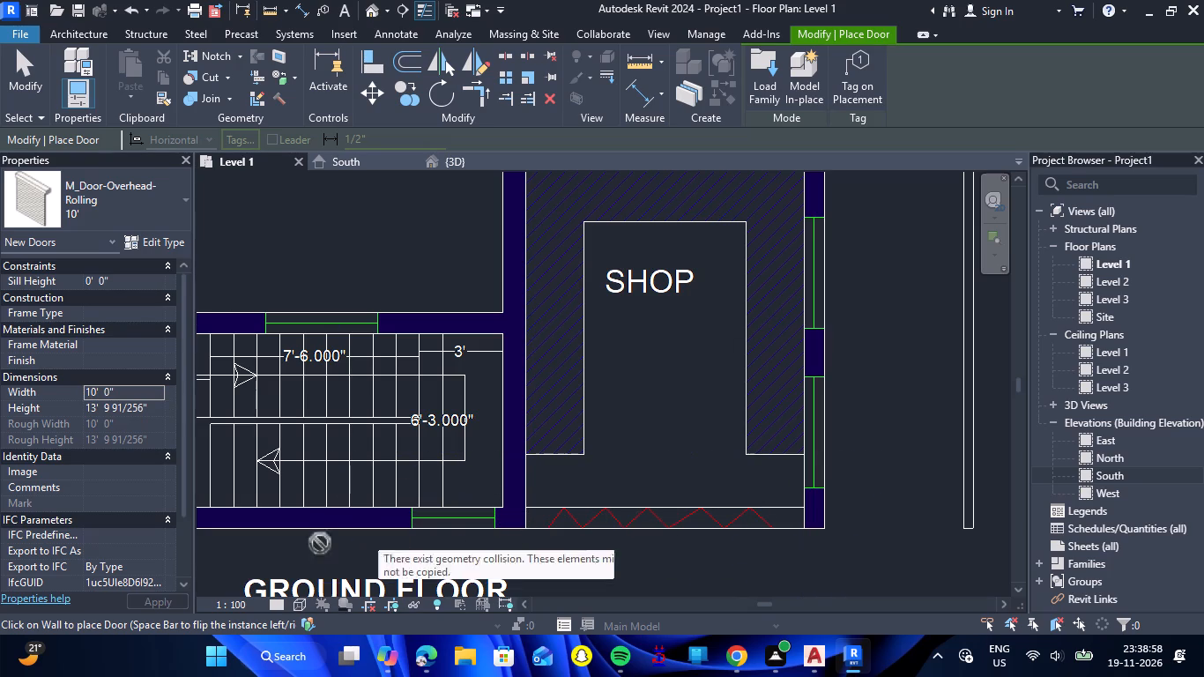
pyautogui.click(160, 601)
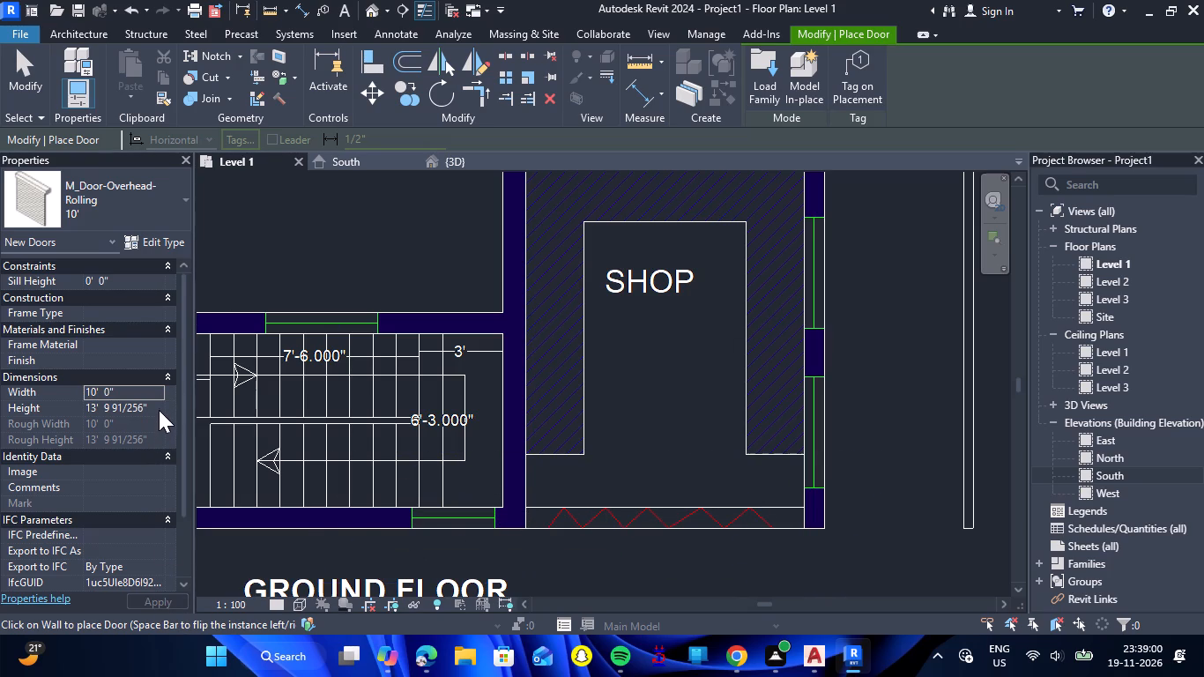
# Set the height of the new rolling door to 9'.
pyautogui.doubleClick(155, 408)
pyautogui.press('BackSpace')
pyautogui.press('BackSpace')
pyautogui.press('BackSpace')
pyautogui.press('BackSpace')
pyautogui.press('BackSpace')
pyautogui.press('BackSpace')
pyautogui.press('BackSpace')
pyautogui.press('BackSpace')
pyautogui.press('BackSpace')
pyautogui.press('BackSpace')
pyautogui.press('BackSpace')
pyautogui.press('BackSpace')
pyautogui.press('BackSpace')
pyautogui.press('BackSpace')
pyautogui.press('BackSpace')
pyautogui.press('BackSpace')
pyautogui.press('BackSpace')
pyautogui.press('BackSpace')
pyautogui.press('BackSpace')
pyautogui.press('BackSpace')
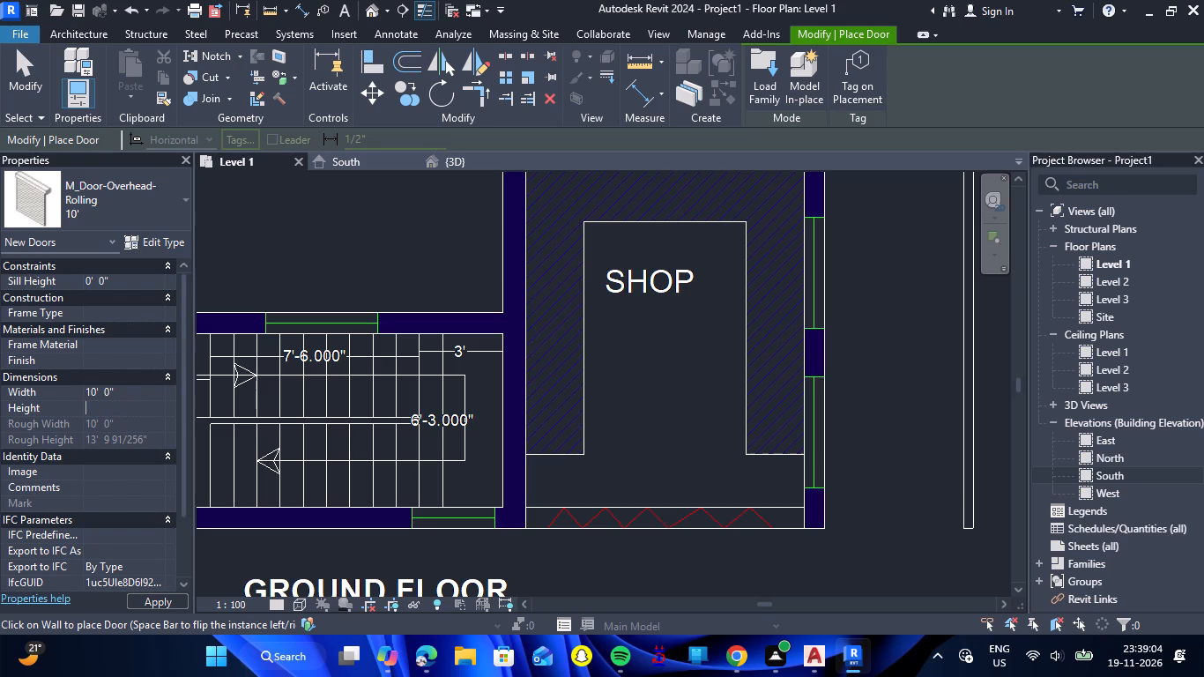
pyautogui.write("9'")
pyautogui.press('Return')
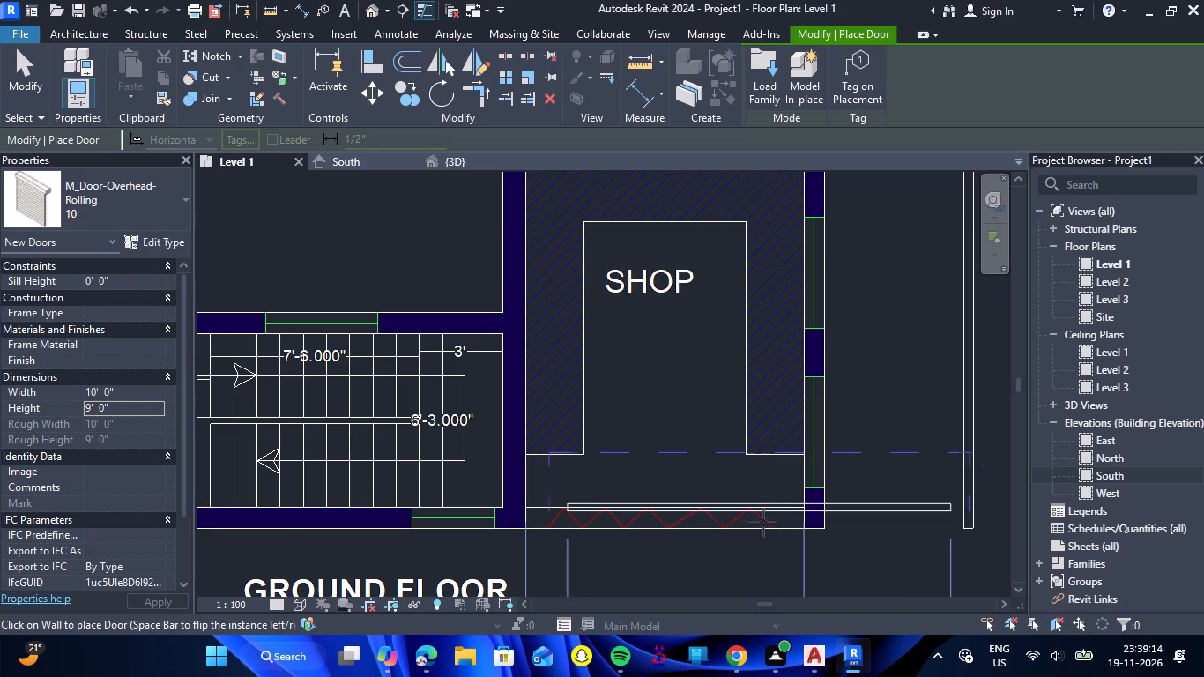
# Place the 10' rolling door in the shop's front wall over the CAD shutter symbol and end door placement.
pyautogui.click(723, 520)
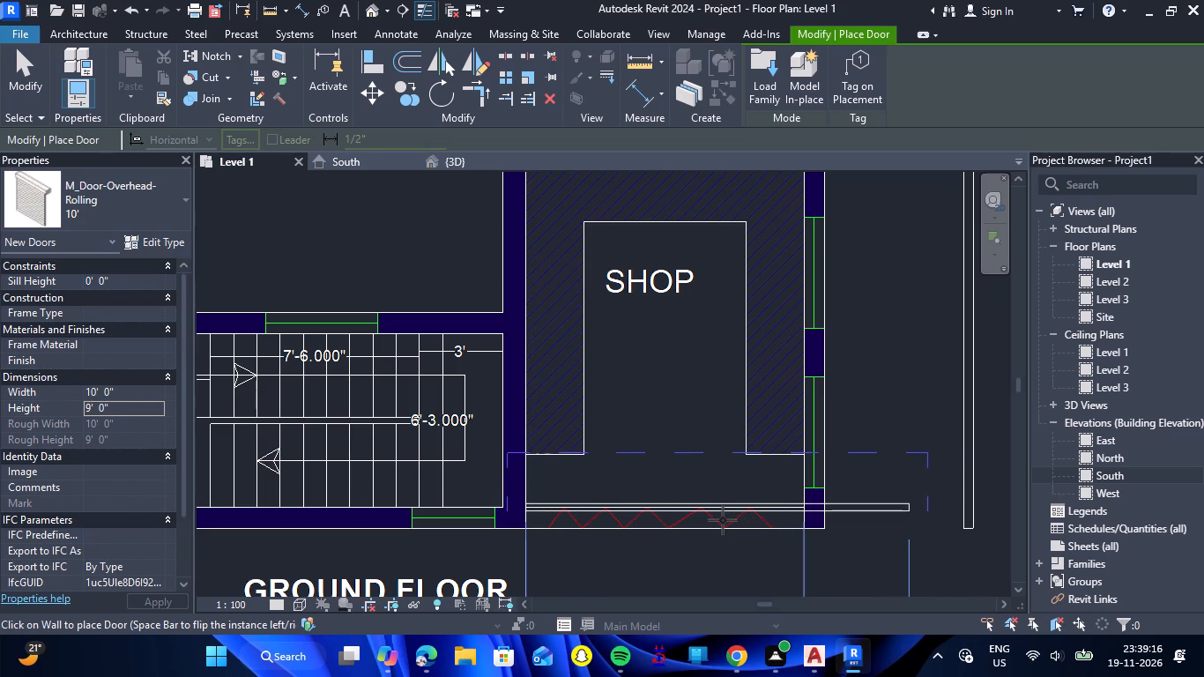
pyautogui.press('Escape')
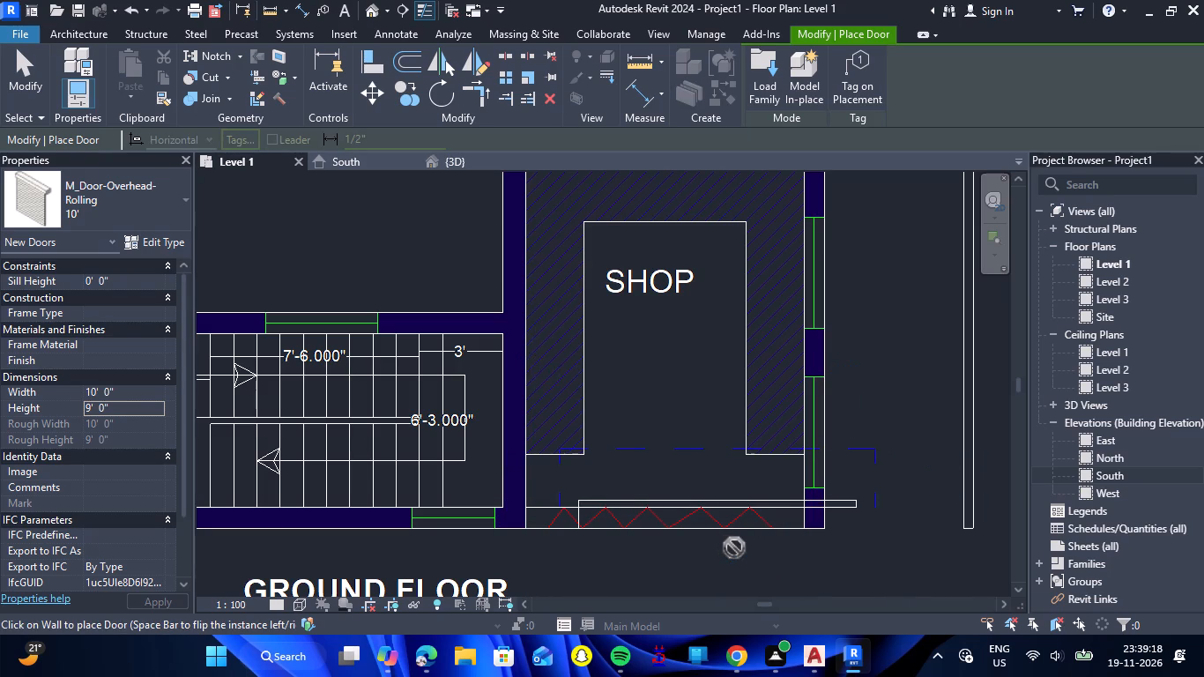
pyautogui.scroll(2, 734, 547)
pyautogui.press('Escape')
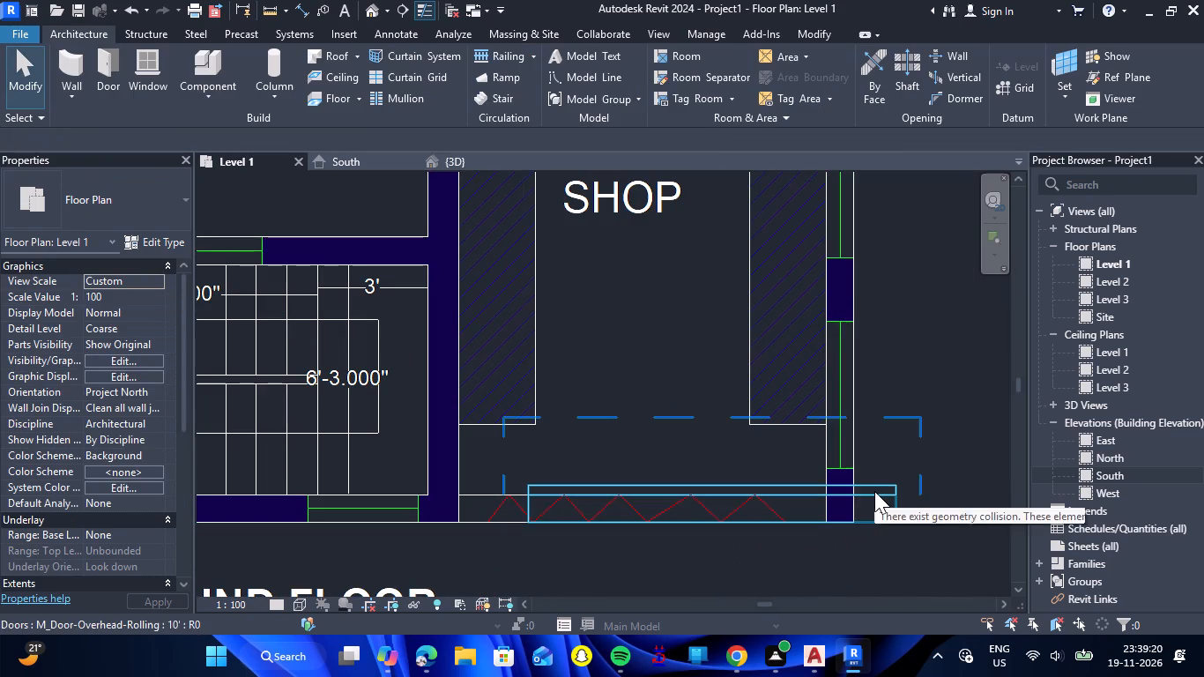
# Nudge the rolling door along the front wall toward the staircase until it lines up with the shop's inner side walls.
pyautogui.click(874, 491)
pyautogui.press('Left')
pyautogui.press('Left')
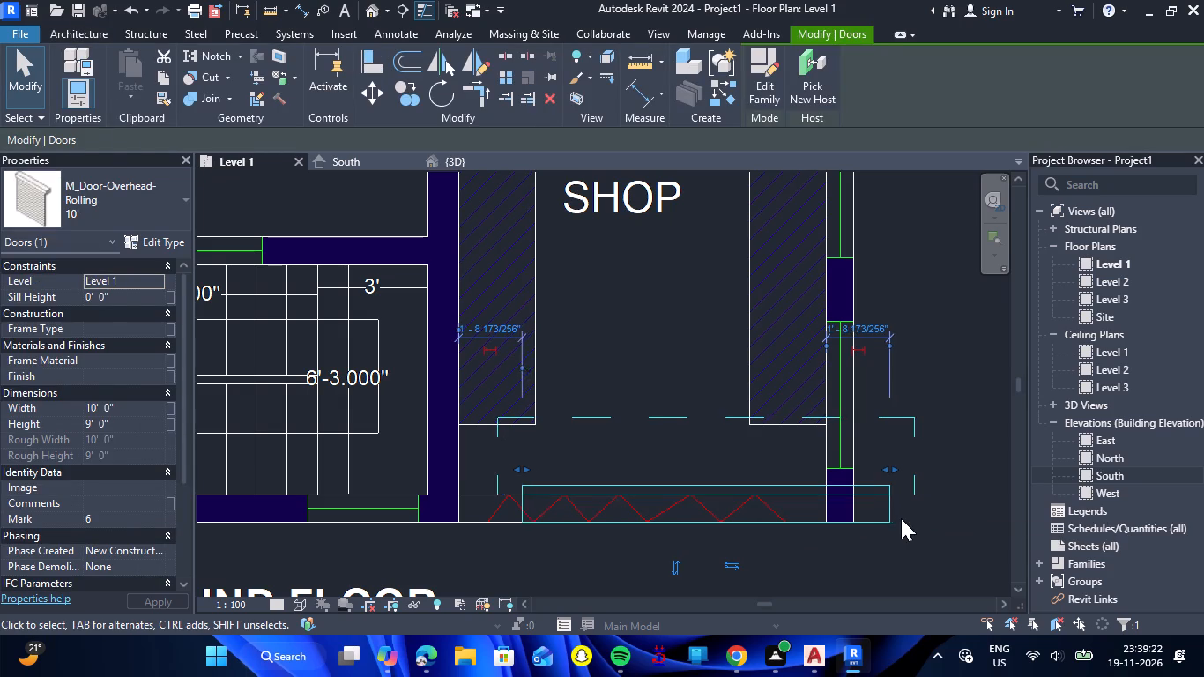
pyautogui.press('Left')
pyautogui.press('Left')
pyautogui.press('Left')
pyautogui.press('Left')
pyautogui.press('Left')
pyautogui.press('Left')
pyautogui.press('Left')
pyautogui.press('Left')
pyautogui.press('Left')
pyautogui.press('Left')
pyautogui.press('Left')
pyautogui.press('Left')
pyautogui.press('Left')
pyautogui.press('Left')
pyautogui.press('Left')
pyautogui.press('Left')
pyautogui.press('Left')
pyautogui.press('Left')
pyautogui.press('Left')
pyautogui.press('Left')
pyautogui.press('Left')
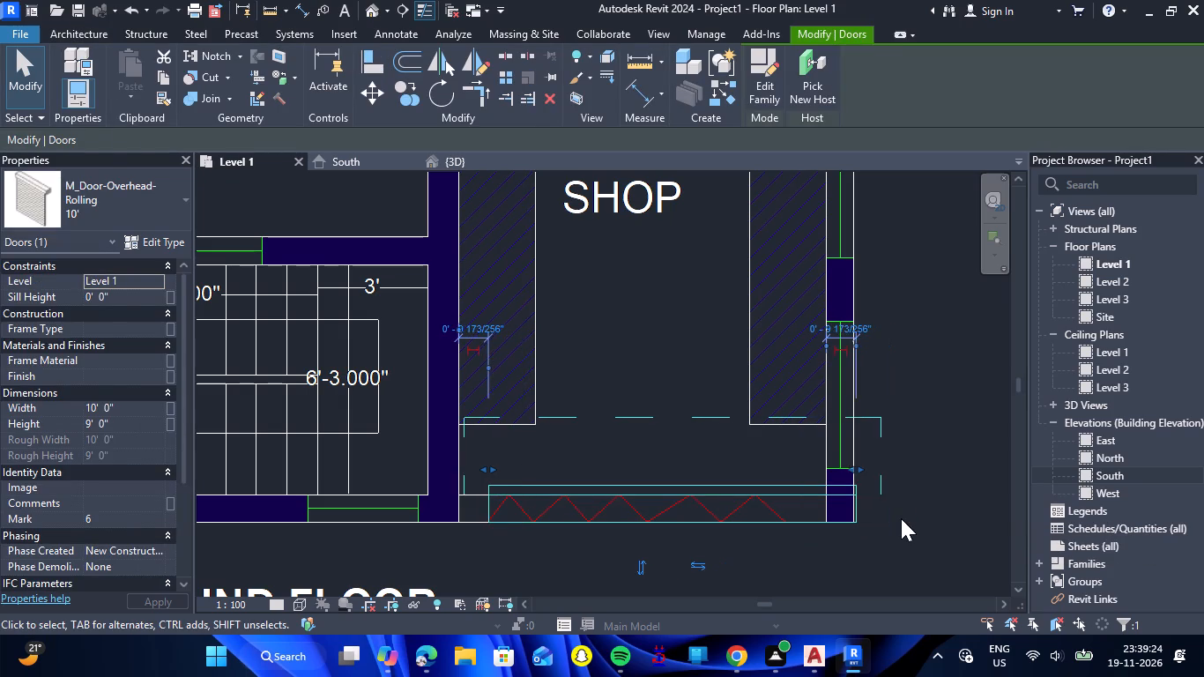
pyautogui.press('Left')
pyautogui.press('Left')
pyautogui.press('Left')
pyautogui.press('Left')
pyautogui.press('Left')
pyautogui.press('Left')
pyautogui.press('Left')
pyautogui.press('Left')
pyautogui.press('Left')
pyautogui.press('Left')
pyautogui.press('Left')
pyautogui.press('Left')
pyautogui.press('Left')
pyautogui.press('Left')
pyautogui.press('Left')
pyautogui.press('Left')
pyautogui.press('Left')
pyautogui.press('Left')
pyautogui.press('Left')
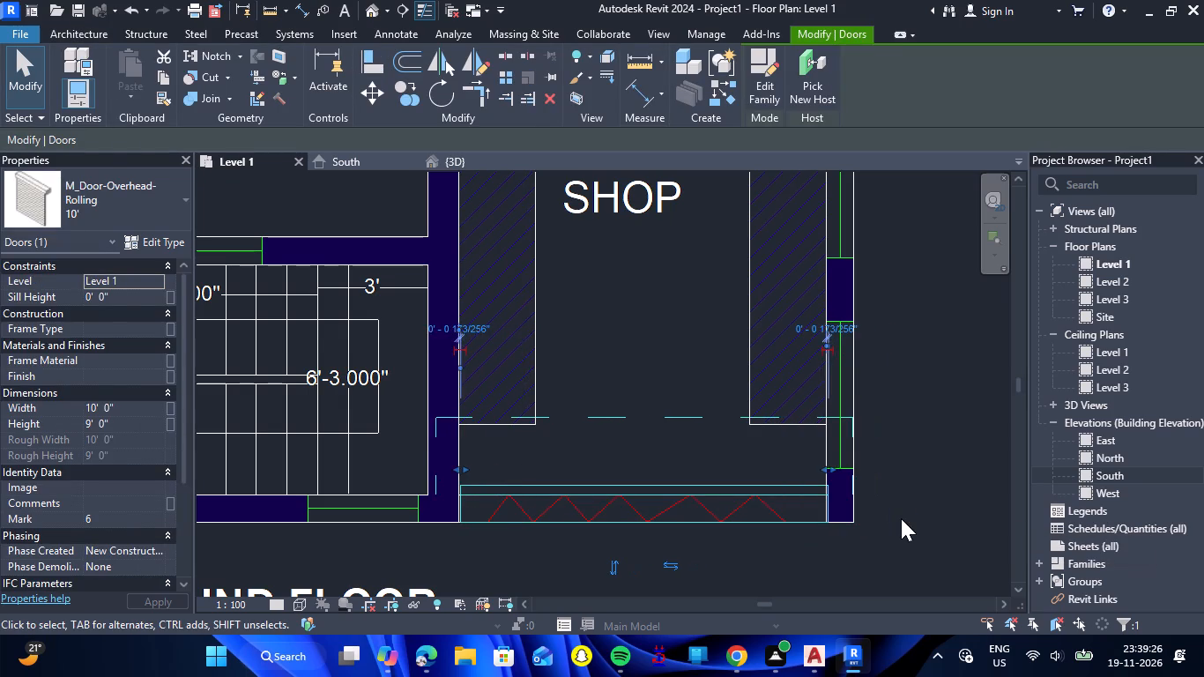
pyautogui.press('Left')
pyautogui.press('Right')
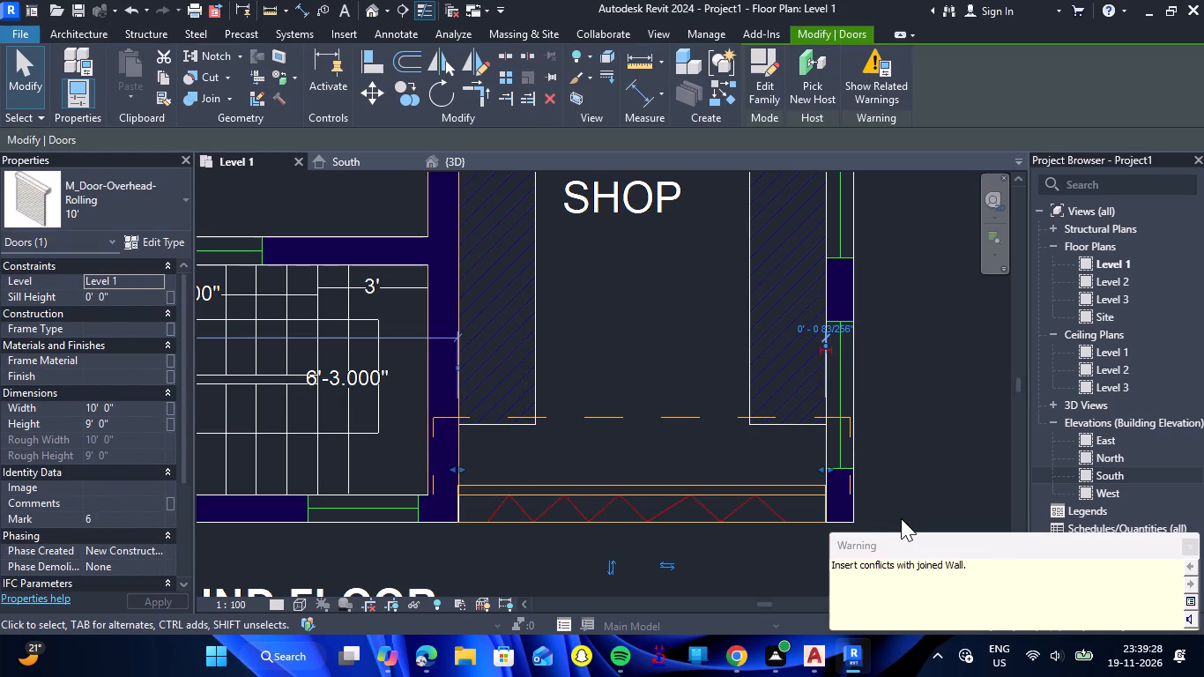
pyautogui.click(1191, 540)
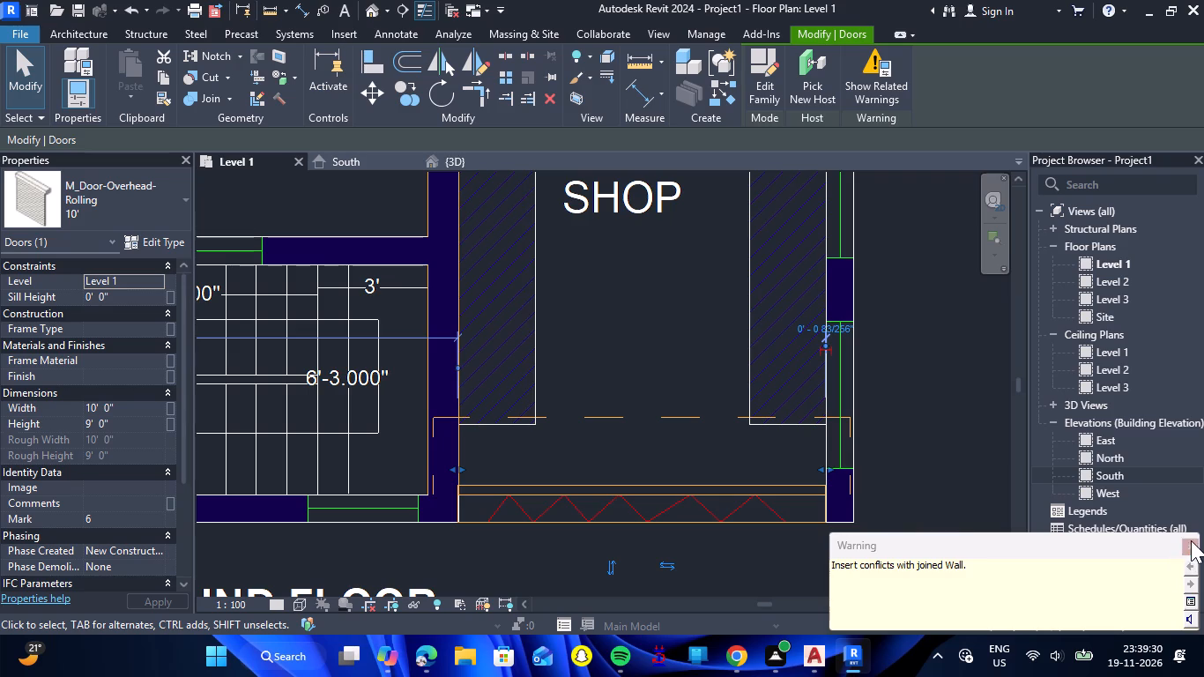
# Flip the orientation of the shop's rolling door in the 3D view.
pyautogui.click(458, 161)
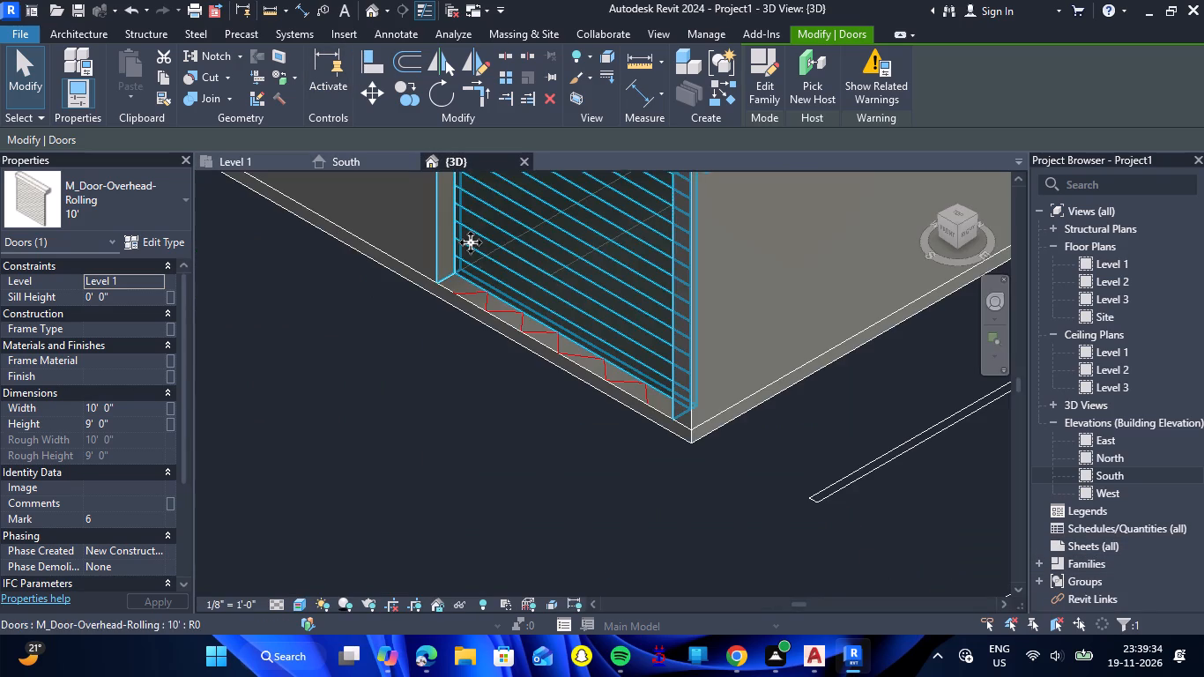
pyautogui.scroll(-8, 509, 365)
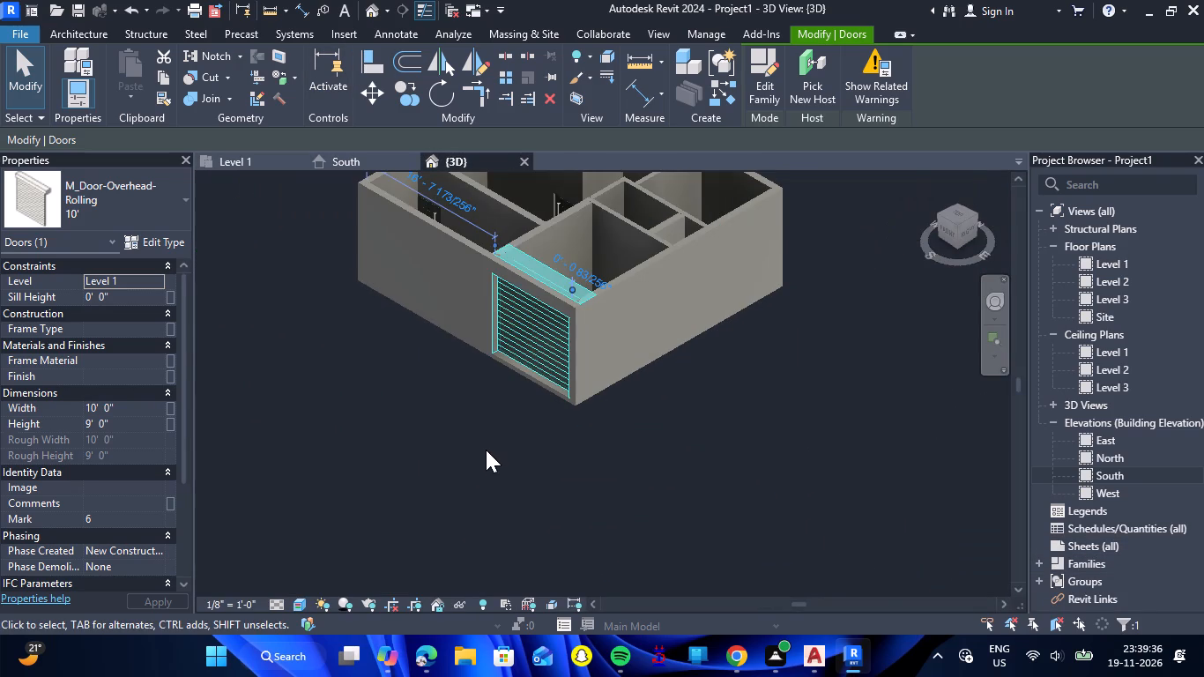
pyautogui.click(485, 448)
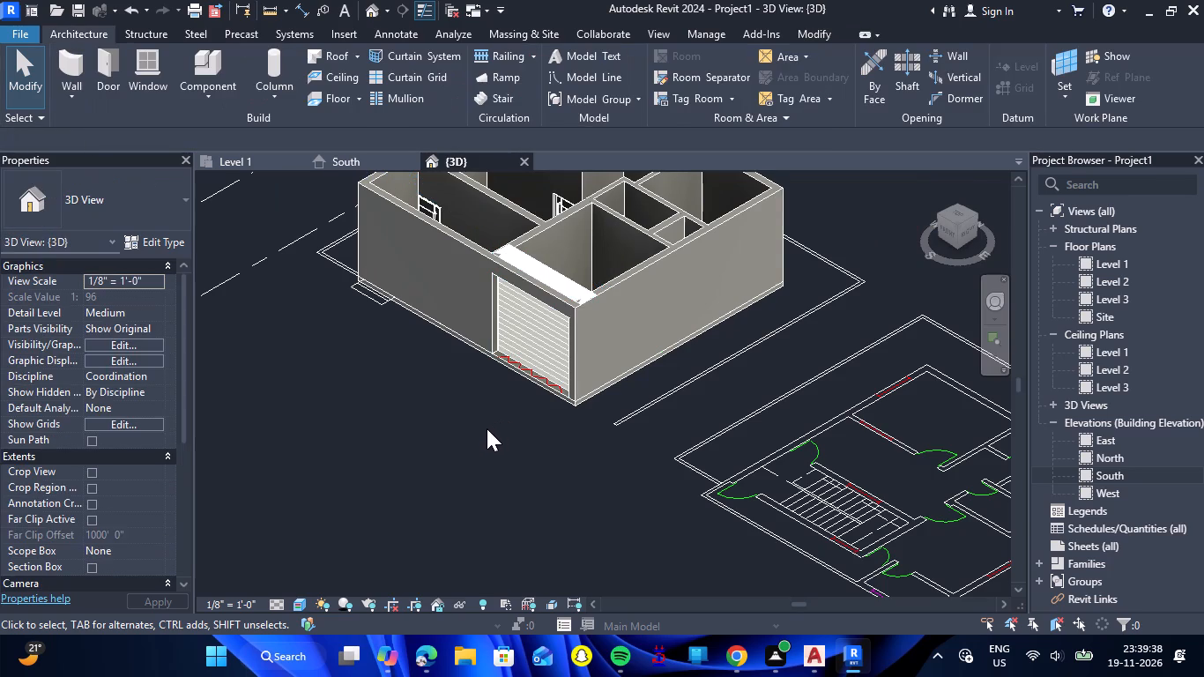
pyautogui.keyDown('shift'); pyautogui.moveTo(486, 430); pyautogui.dragTo(598, 372, button='right'); pyautogui.keyUp('shift')
pyautogui.keyDown('shift'); pyautogui.moveTo(486, 430); pyautogui.dragTo(598, 372); pyautogui.keyUp('shift')
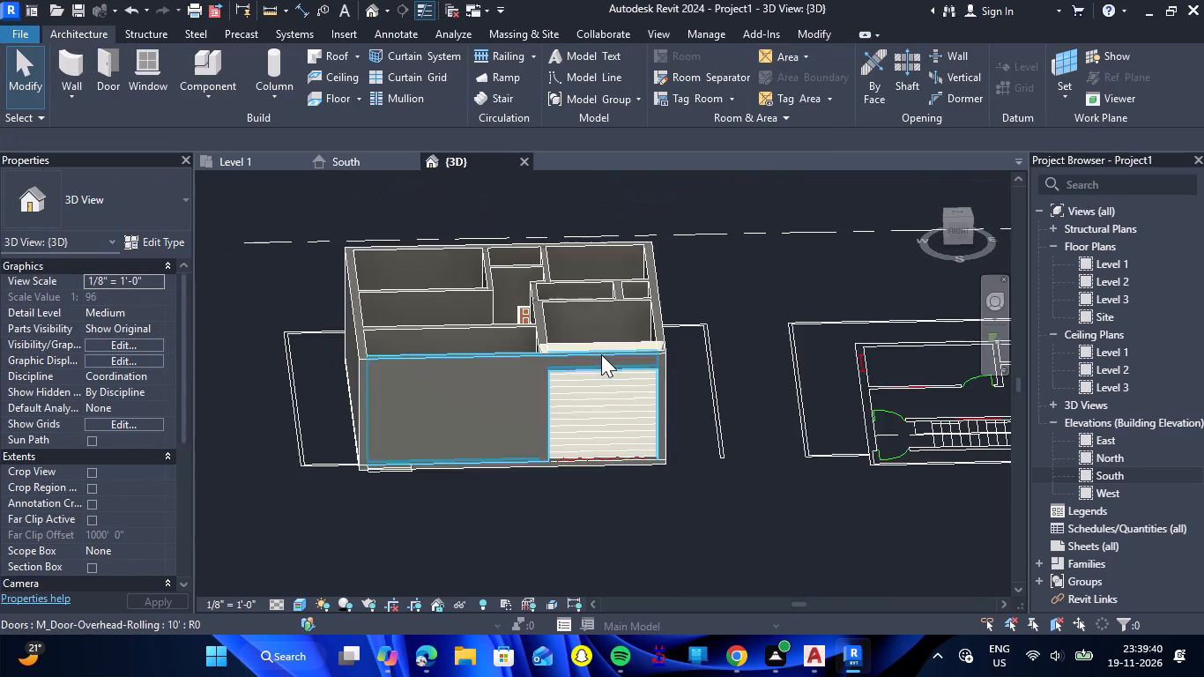
pyautogui.scroll(8, 601, 354)
pyautogui.scroll(-5, 598, 311)
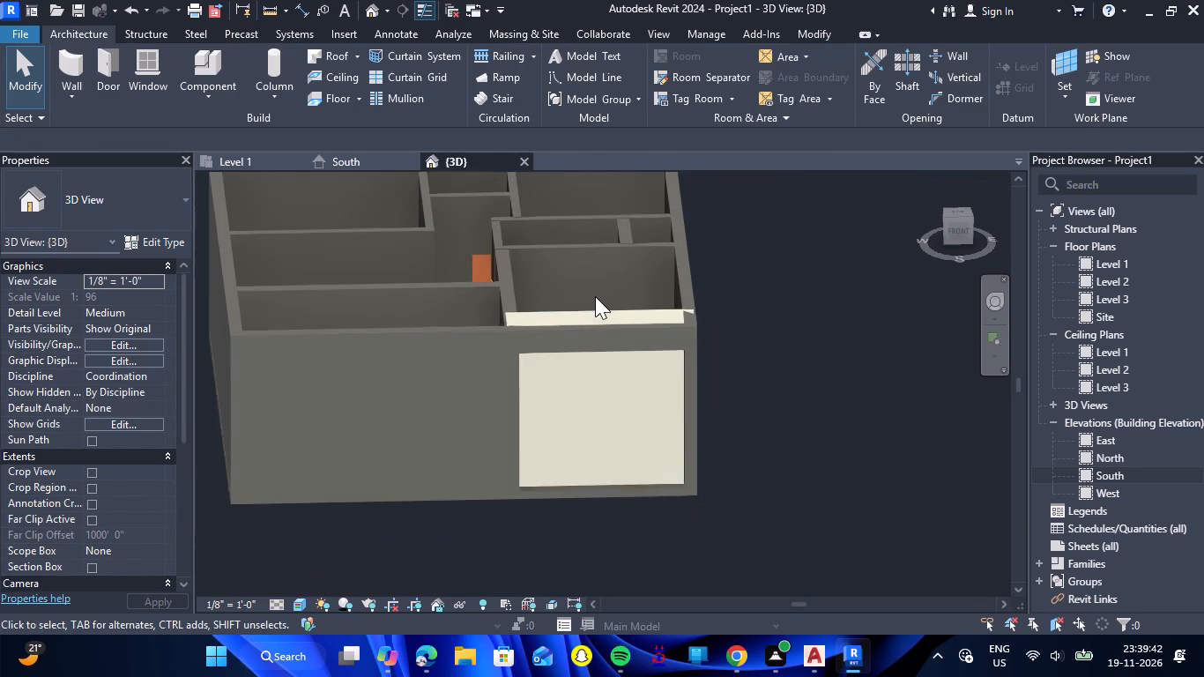
pyautogui.scroll(6, 592, 480)
pyautogui.click(612, 475)
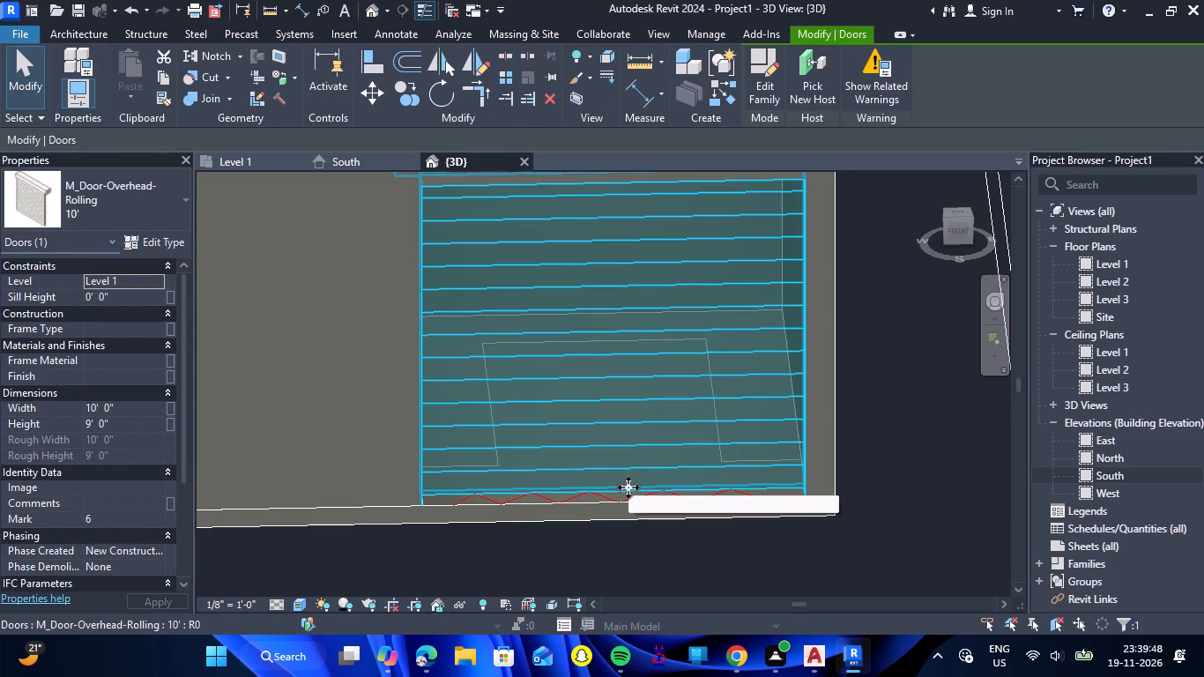
pyautogui.press('space')
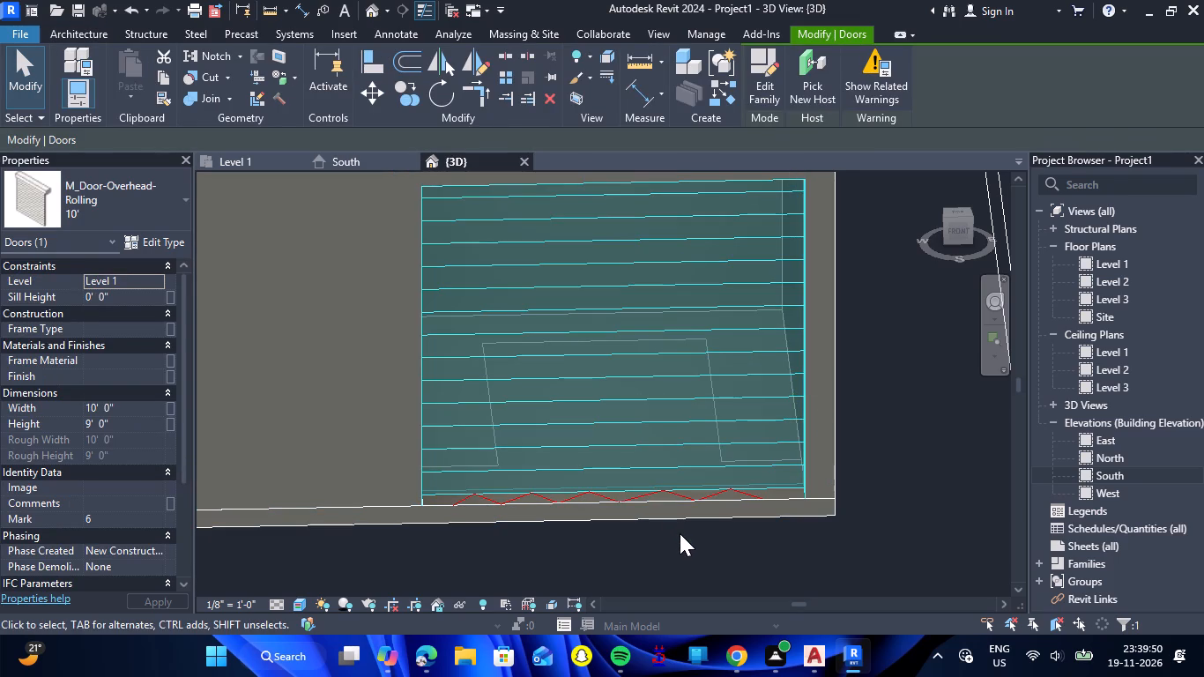
# Set the placed rolling door's height to 8' and deselect it.
pyautogui.scroll(-4, 897, 472)
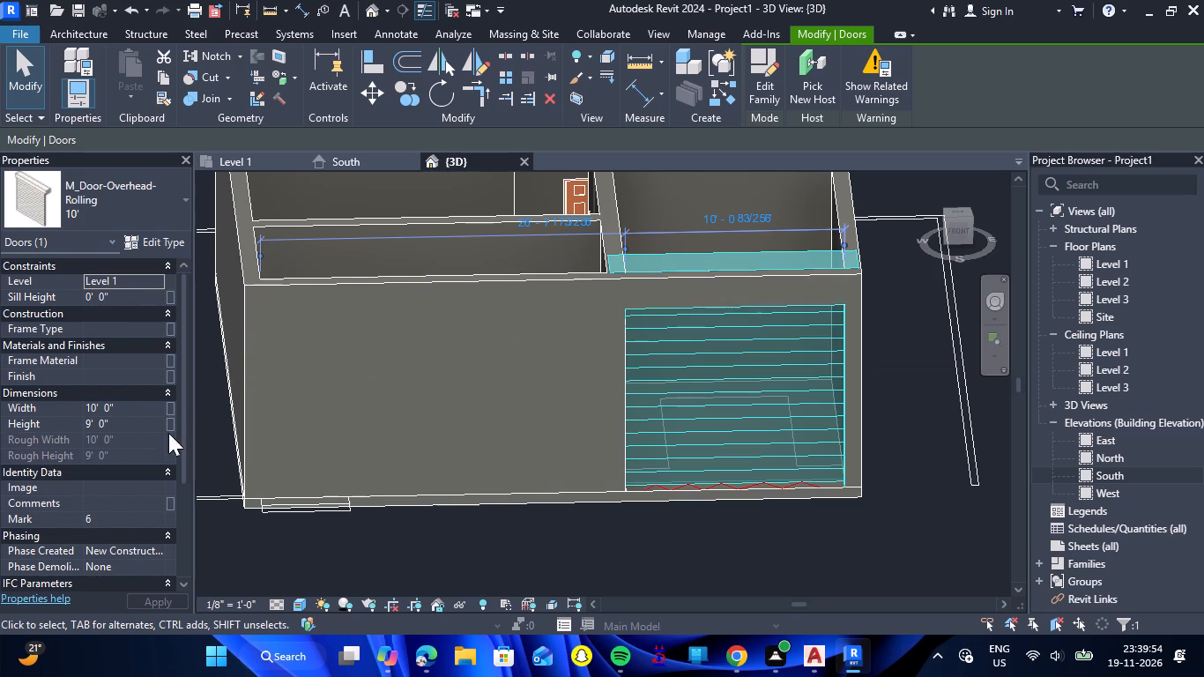
pyautogui.click(124, 426)
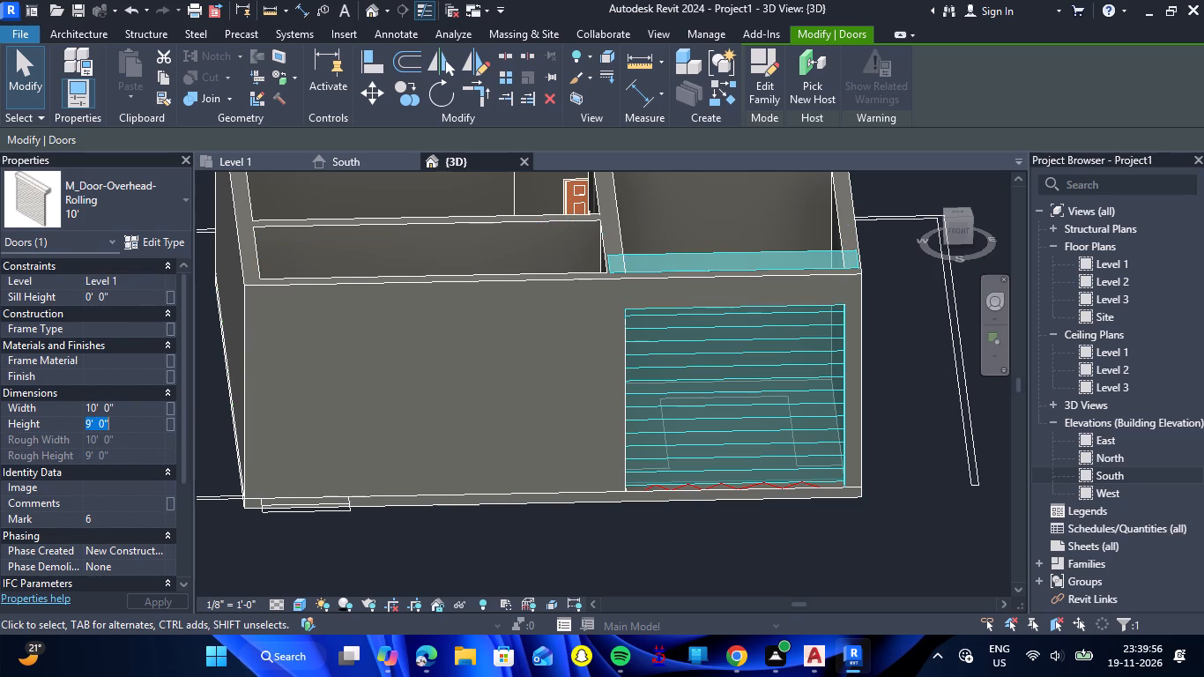
pyautogui.write("8'")
pyautogui.press('Return')
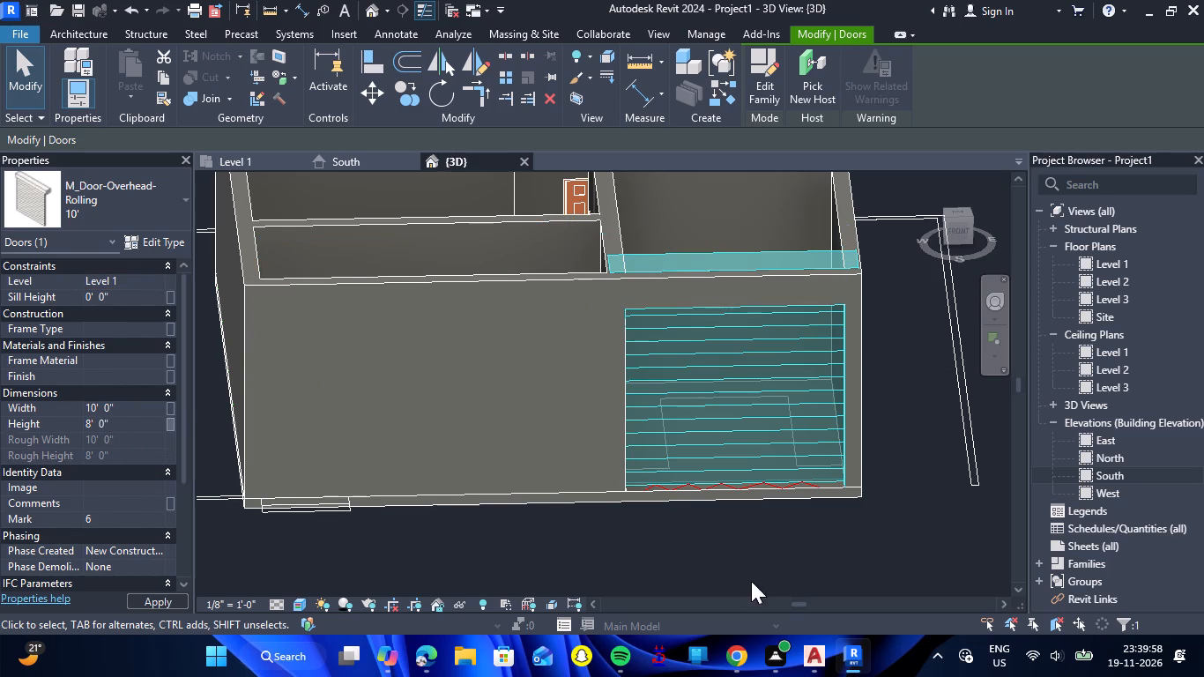
pyautogui.doubleClick(761, 536)
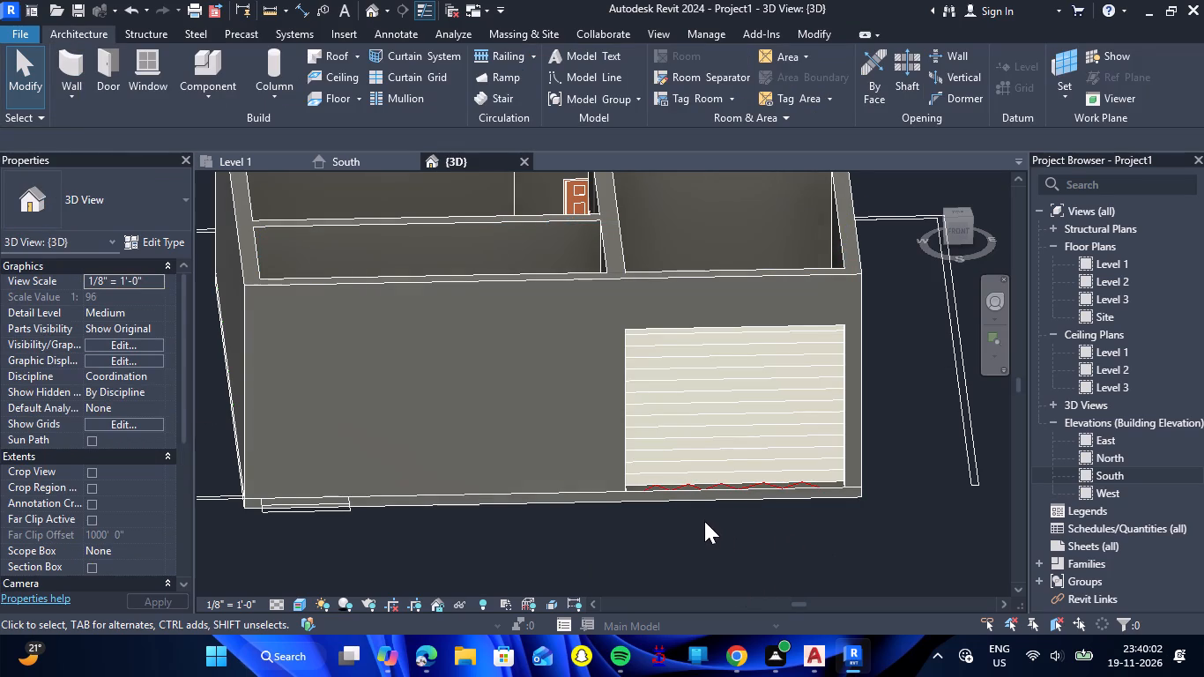
# Inspect the ground-floor walls and the shop's rolling door from the side and above in 3D.
pyautogui.keyDown('shift'); pyautogui.moveTo(704, 519); pyautogui.dragTo(806, 542); pyautogui.keyUp('shift')
pyautogui.keyDown('shift'); pyautogui.moveTo(704, 519); pyautogui.dragTo(806, 542, button='right'); pyautogui.keyUp('shift')
pyautogui.scroll(-5, 712, 415)
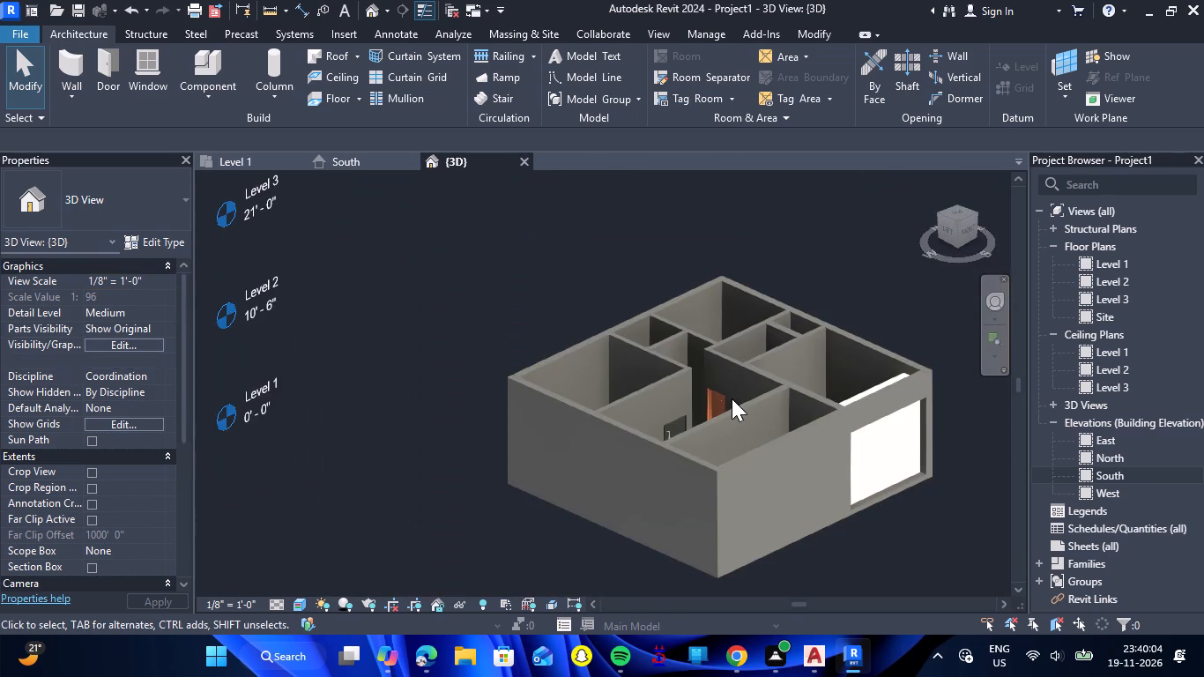
pyautogui.keyDown('shift'); pyautogui.moveTo(415, 375); pyautogui.dragTo(535, 460); pyautogui.keyUp('shift')
pyautogui.keyDown('shift'); pyautogui.moveTo(414, 375); pyautogui.dragTo(535, 460, button='right'); pyautogui.keyUp('shift')
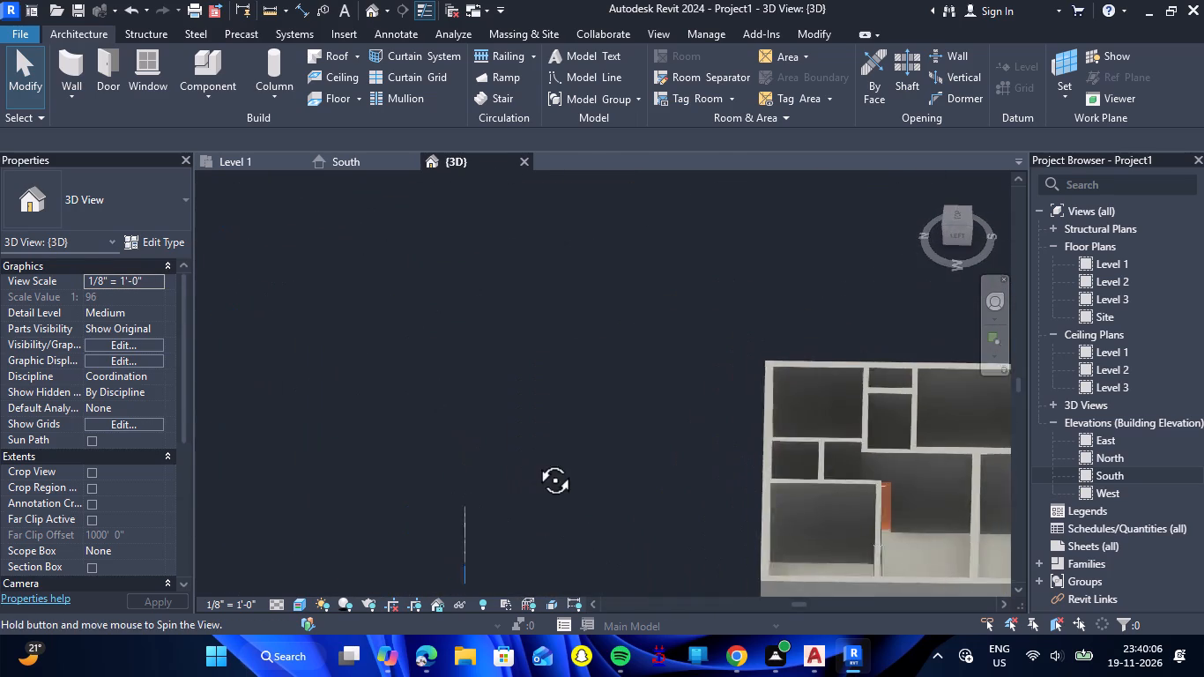
pyautogui.keyDown('shift'); pyautogui.moveTo(535, 460); pyautogui.dragTo(537, 460); pyautogui.keyUp('shift')
pyautogui.keyDown('shift'); pyautogui.moveTo(535, 460); pyautogui.dragTo(537, 460, button='right'); pyautogui.keyUp('shift')
pyautogui.scroll(-4, 523, 419)
pyautogui.scroll(6, 851, 418)
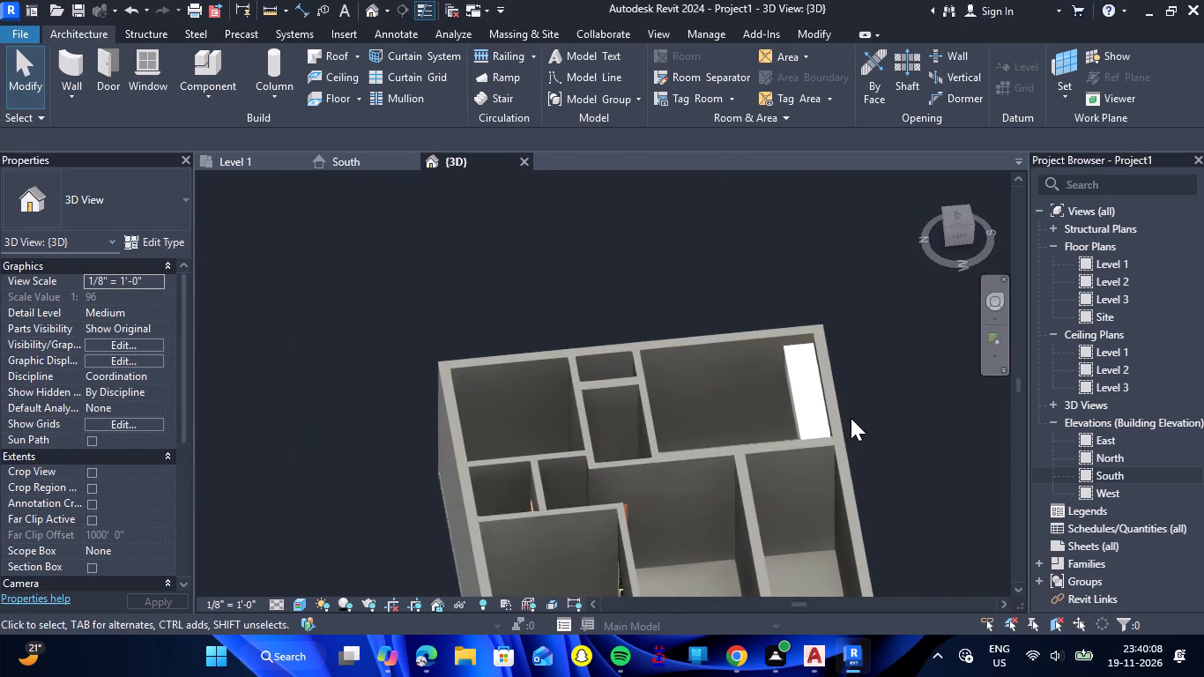
# Examine the shop's rolling door from above and from the front of the house in the 3D view.
pyautogui.scroll(6, 845, 411)
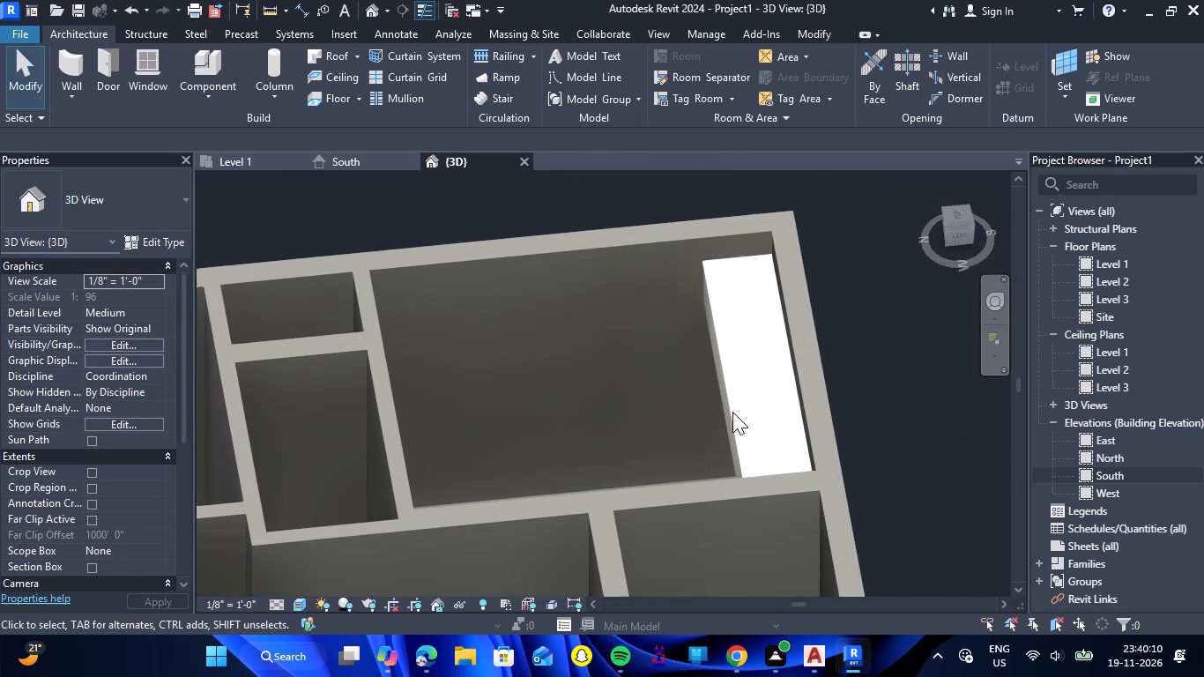
pyautogui.scroll(-2, 732, 412)
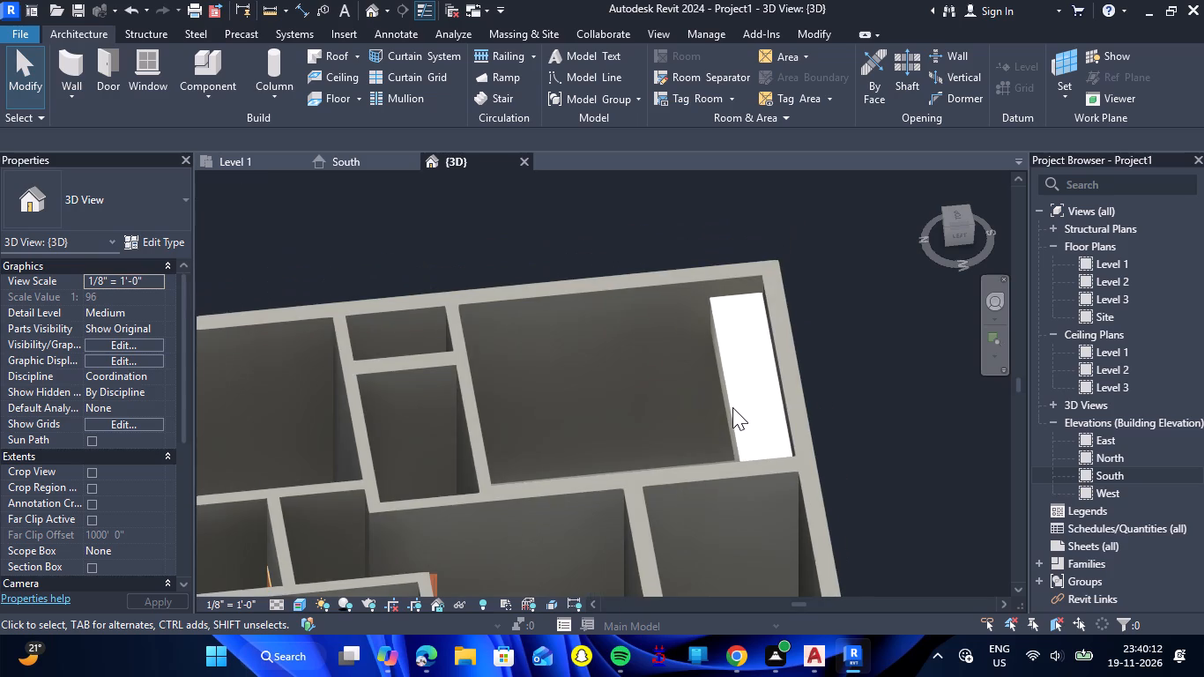
pyautogui.scroll(-4, 751, 405)
pyautogui.scroll(-1, 847, 439)
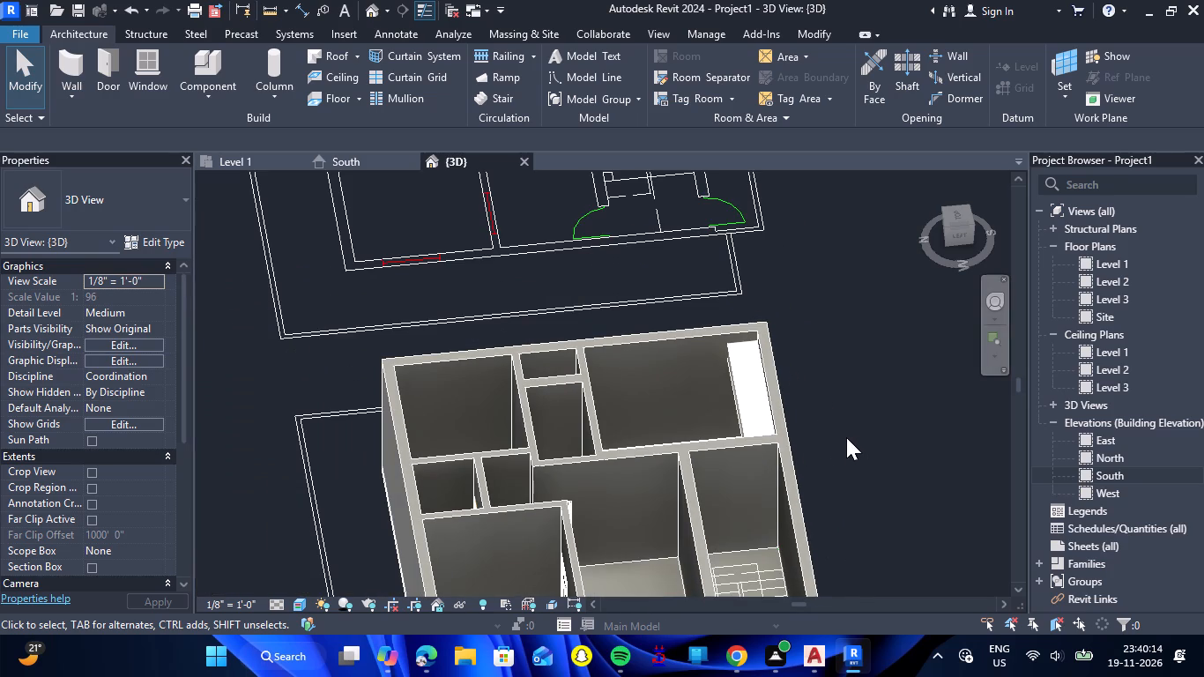
pyautogui.scroll(-2, 846, 437)
pyautogui.keyDown('shift'); pyautogui.moveTo(873, 468); pyautogui.dragTo(661, 450, button='right'); pyautogui.keyUp('shift')
pyautogui.keyDown('shift'); pyautogui.click(873, 468); pyautogui.keyUp('shift')
pyautogui.keyDown('shift'); pyautogui.moveTo(873, 468); pyautogui.dragTo(661, 450); pyautogui.keyUp('shift')
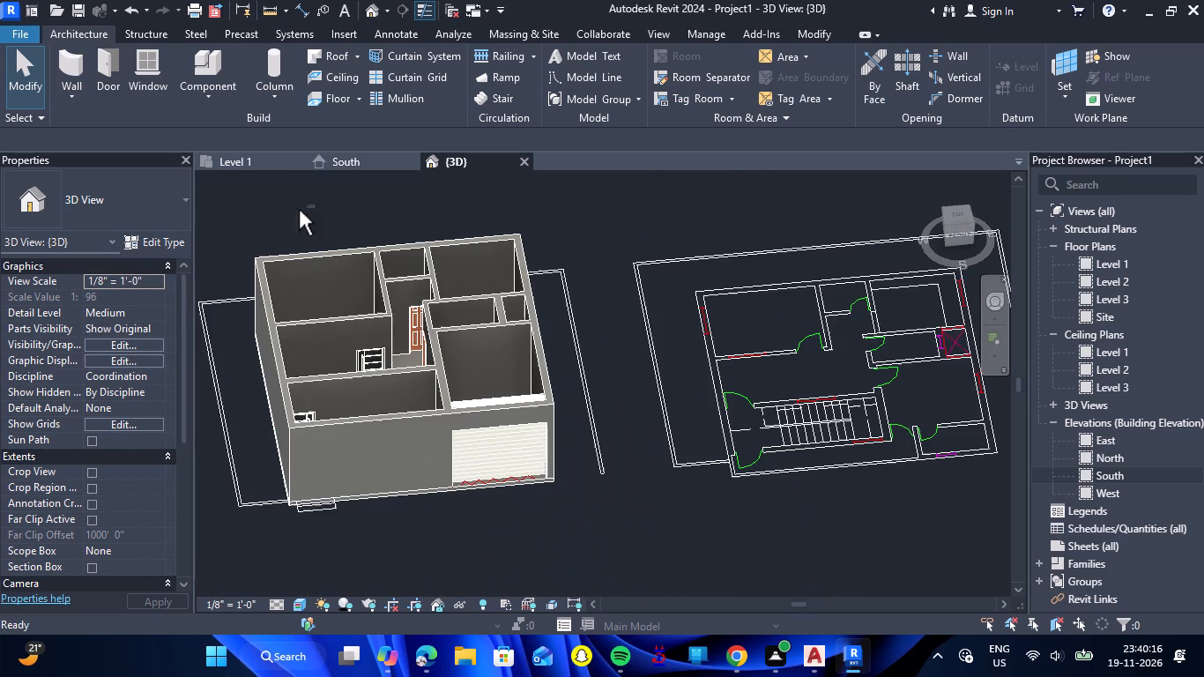
# Return to the Level 1 floor plan and select the shop's rolling door in the front wall.
pyautogui.click(226, 160)
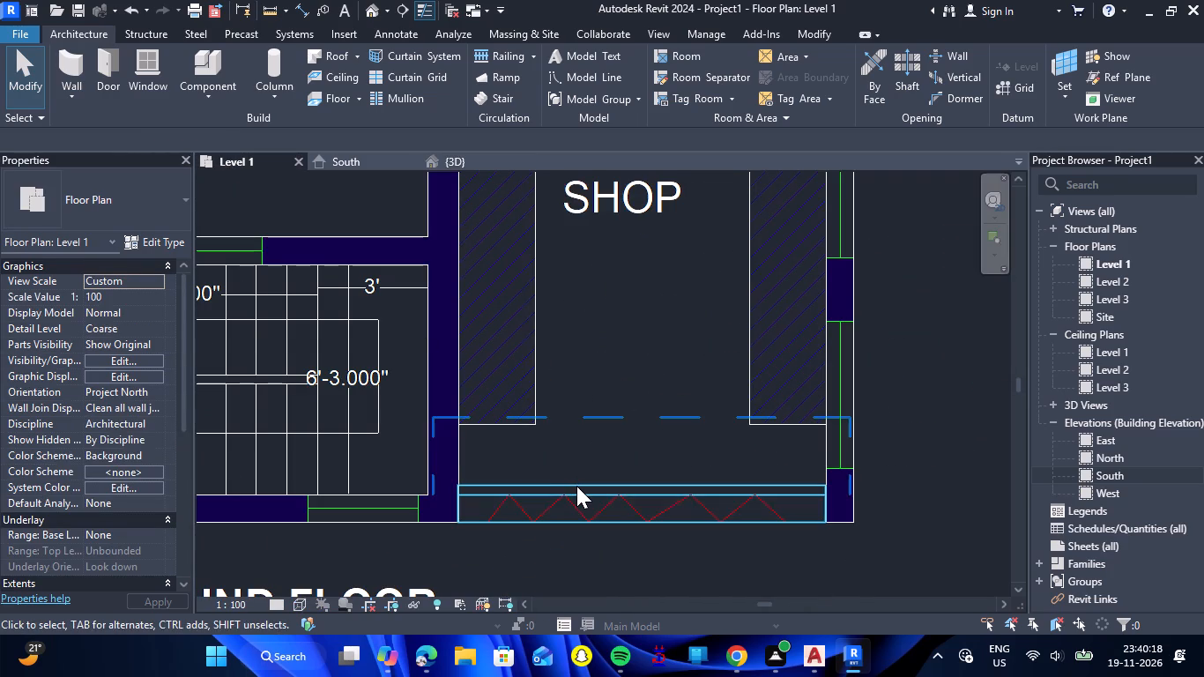
pyautogui.click(576, 486)
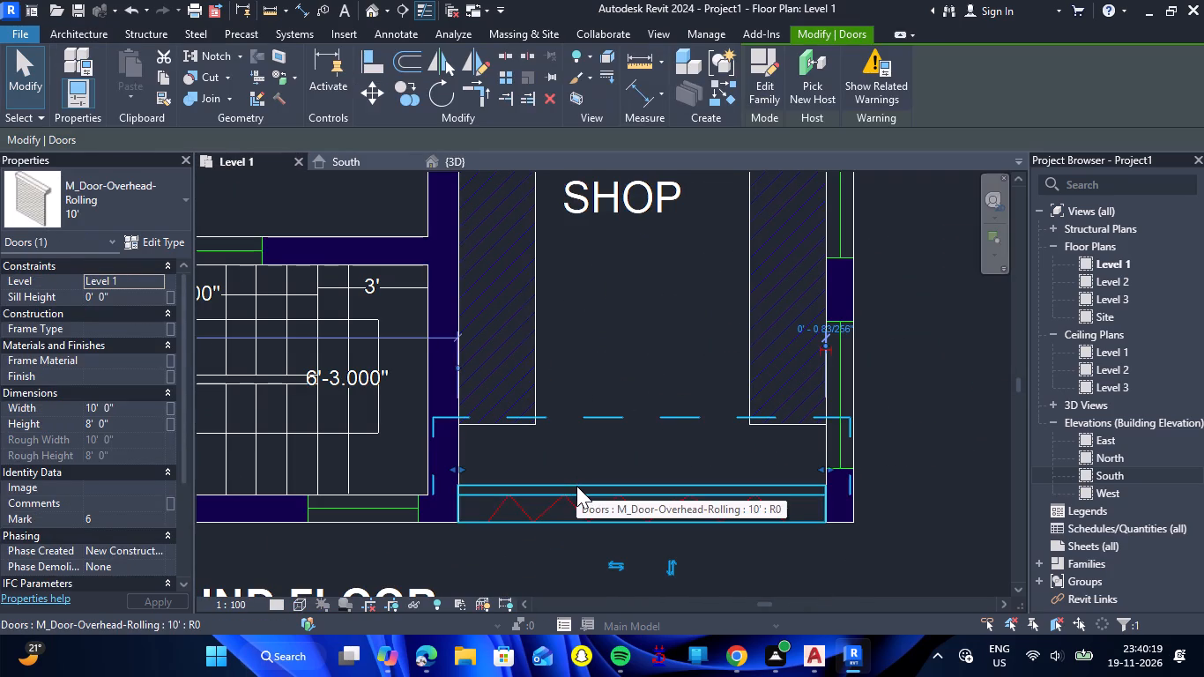
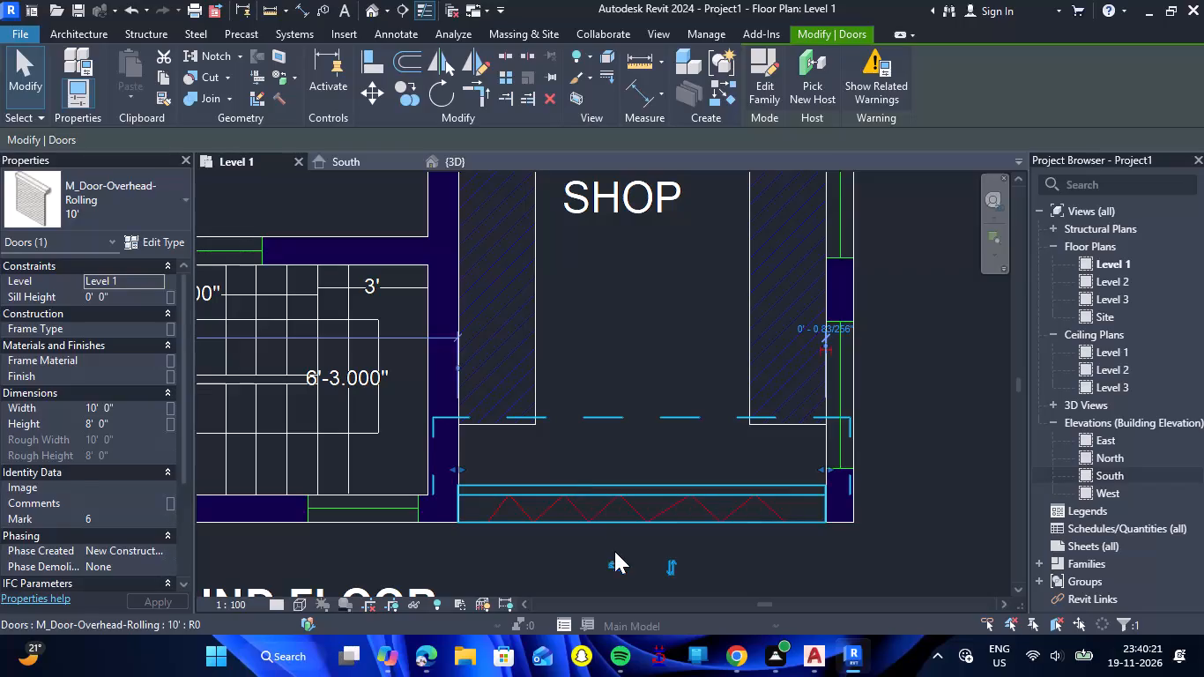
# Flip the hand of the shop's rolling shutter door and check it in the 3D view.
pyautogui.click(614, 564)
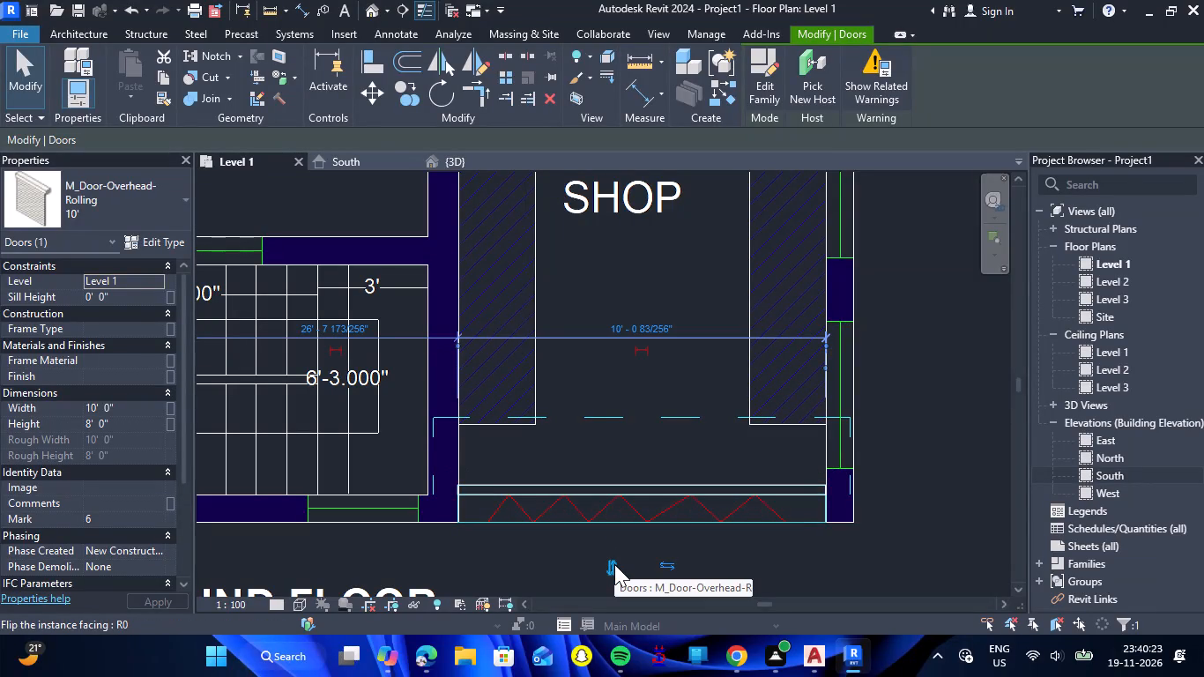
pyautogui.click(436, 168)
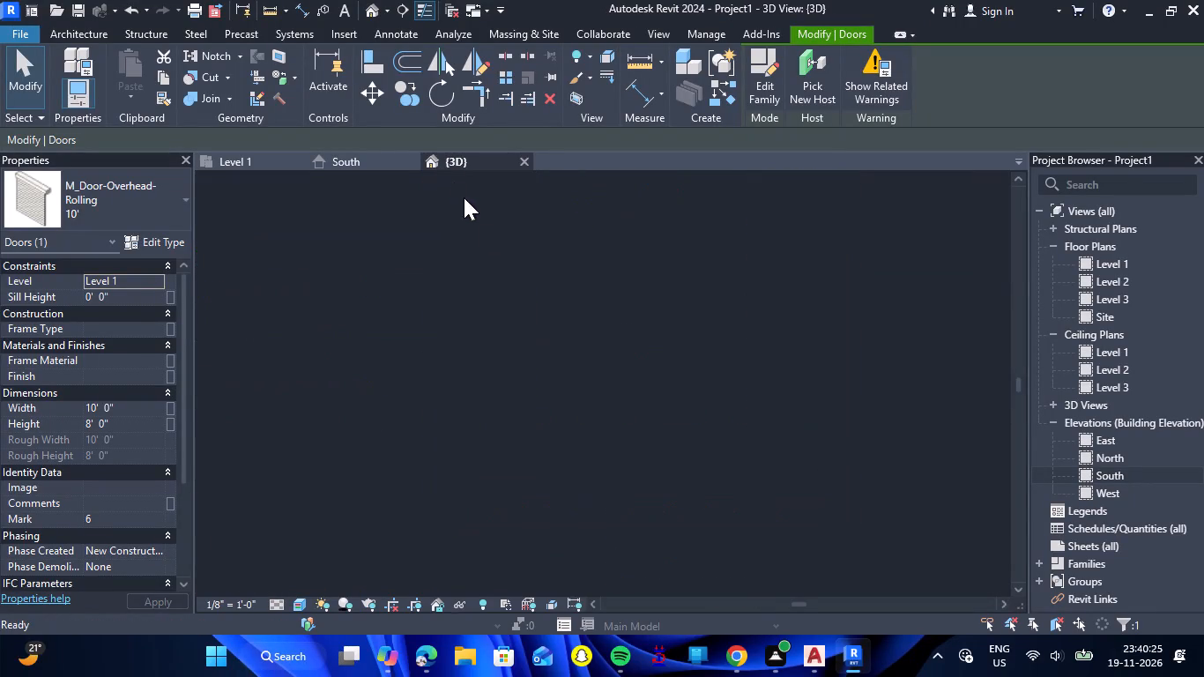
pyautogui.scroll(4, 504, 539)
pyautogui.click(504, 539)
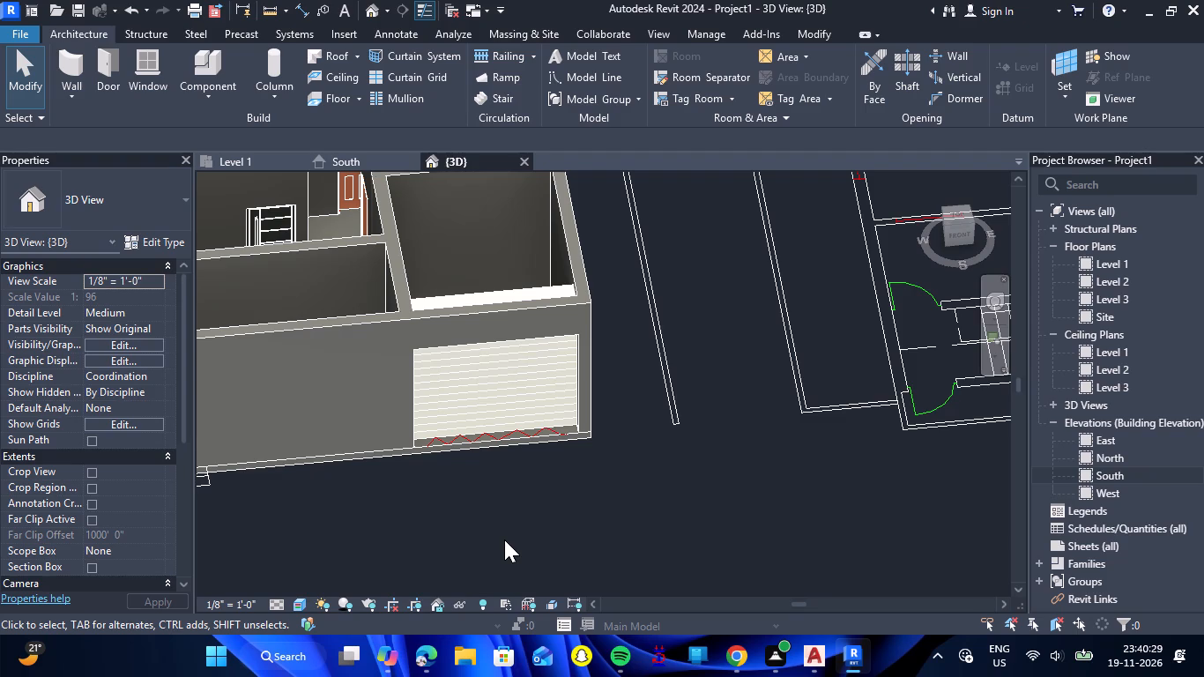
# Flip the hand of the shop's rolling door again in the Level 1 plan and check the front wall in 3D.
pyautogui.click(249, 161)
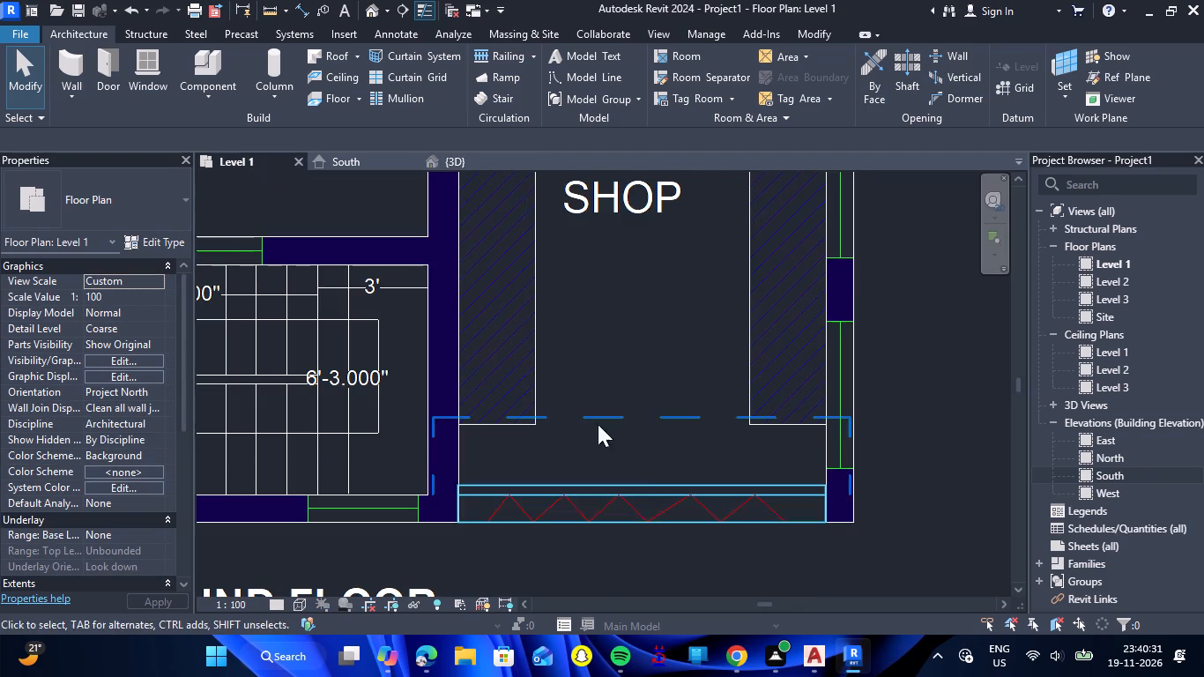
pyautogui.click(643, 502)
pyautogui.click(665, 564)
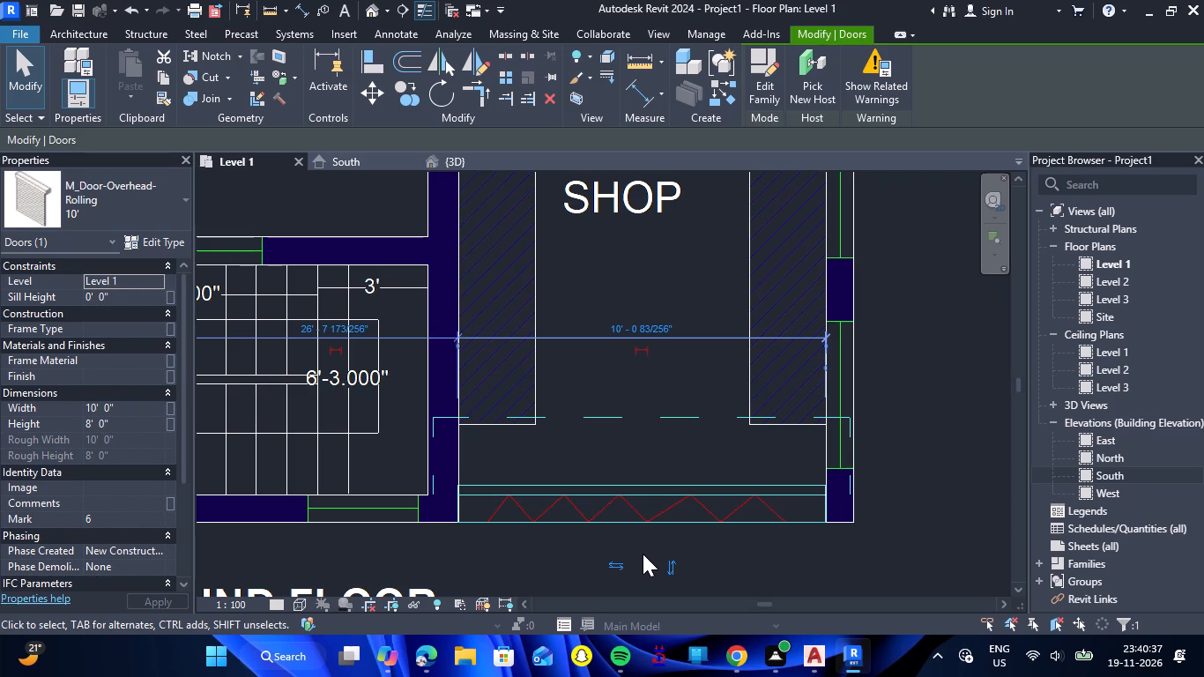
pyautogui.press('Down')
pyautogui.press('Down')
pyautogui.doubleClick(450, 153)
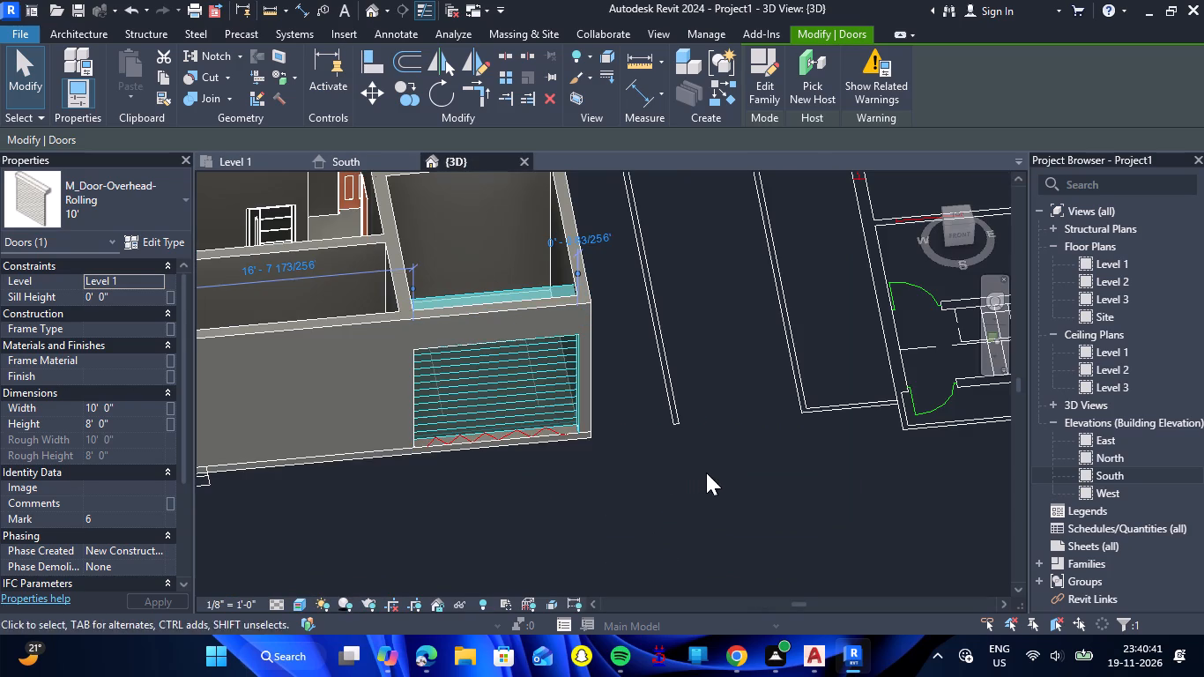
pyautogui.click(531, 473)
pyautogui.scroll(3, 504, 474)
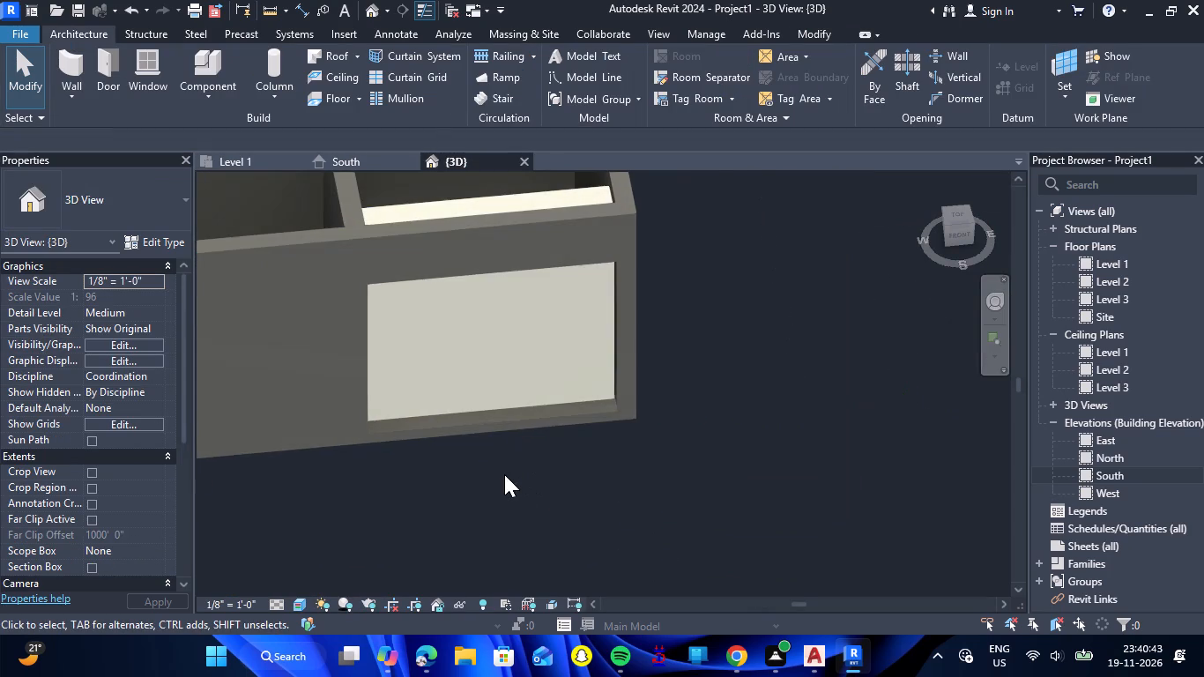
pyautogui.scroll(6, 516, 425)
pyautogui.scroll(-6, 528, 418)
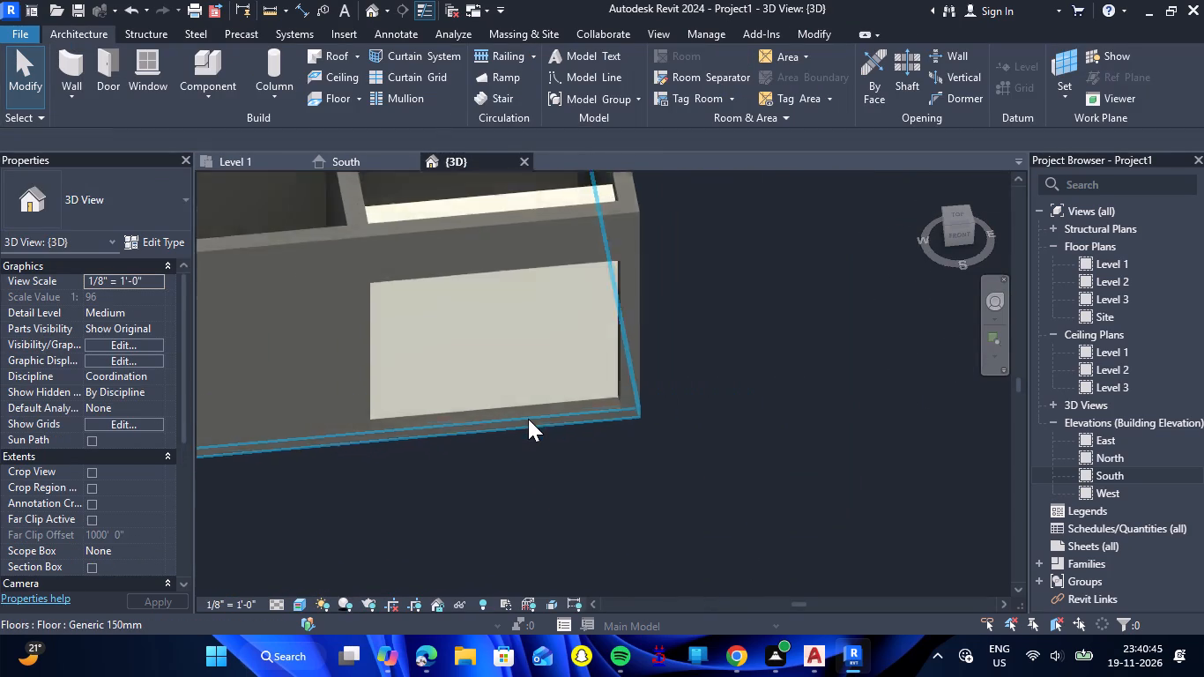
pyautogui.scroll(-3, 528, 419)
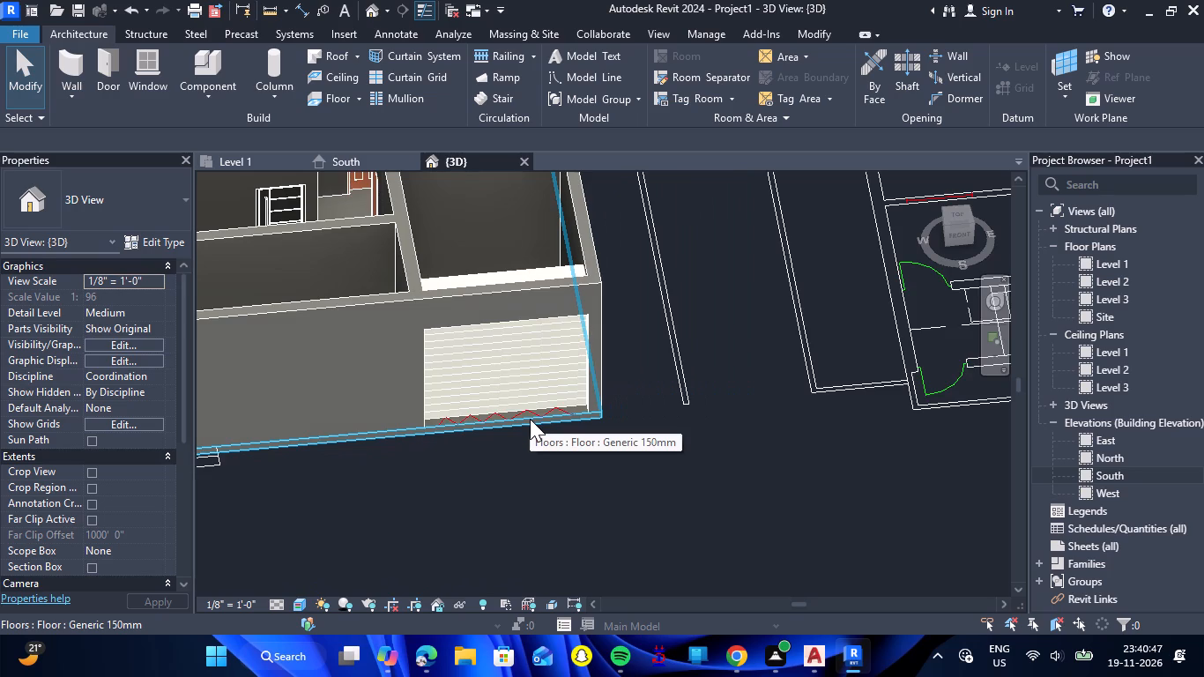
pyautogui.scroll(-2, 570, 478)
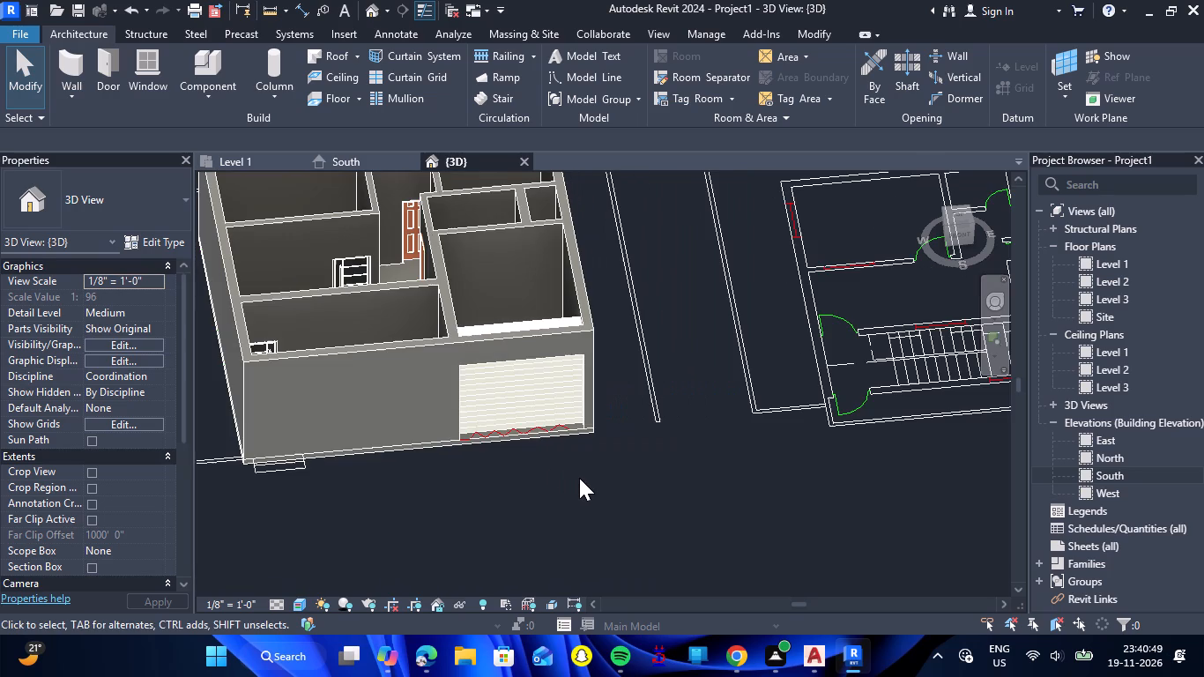
# In the Level 1 plan, flip the 3' door beside the stairs to swing into the drawing/dining room, matching the CAD arc.
pyautogui.doubleClick(255, 163)
pyautogui.scroll(-7, 542, 394)
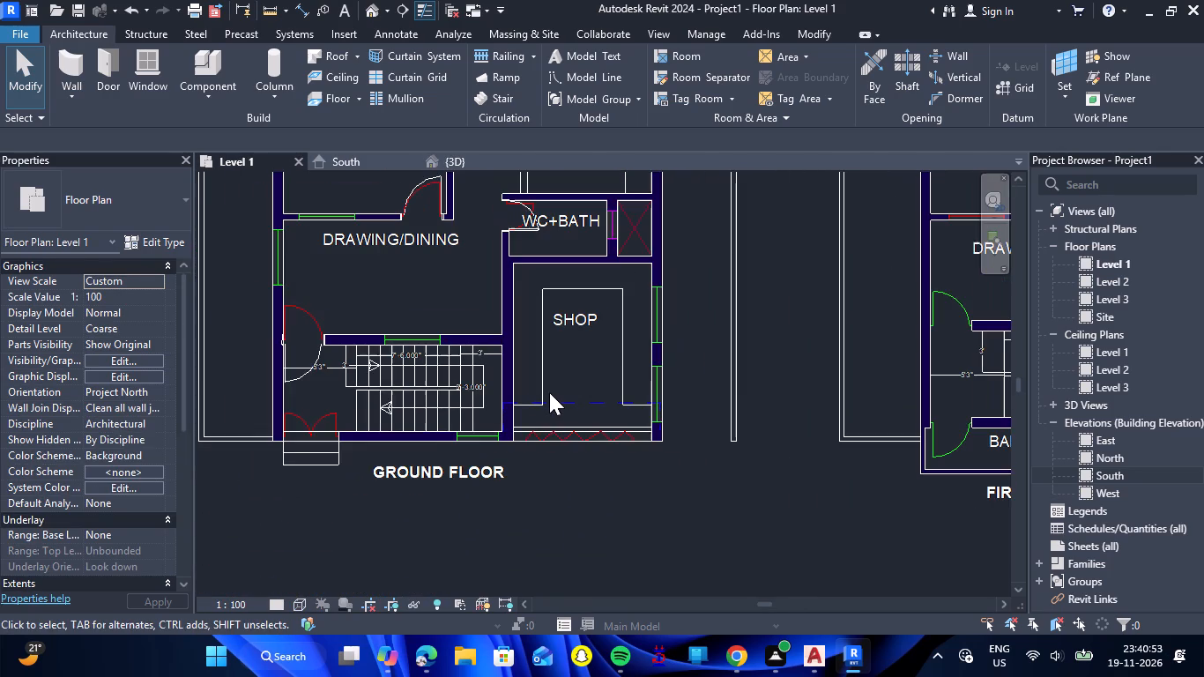
pyautogui.scroll(4, 253, 429)
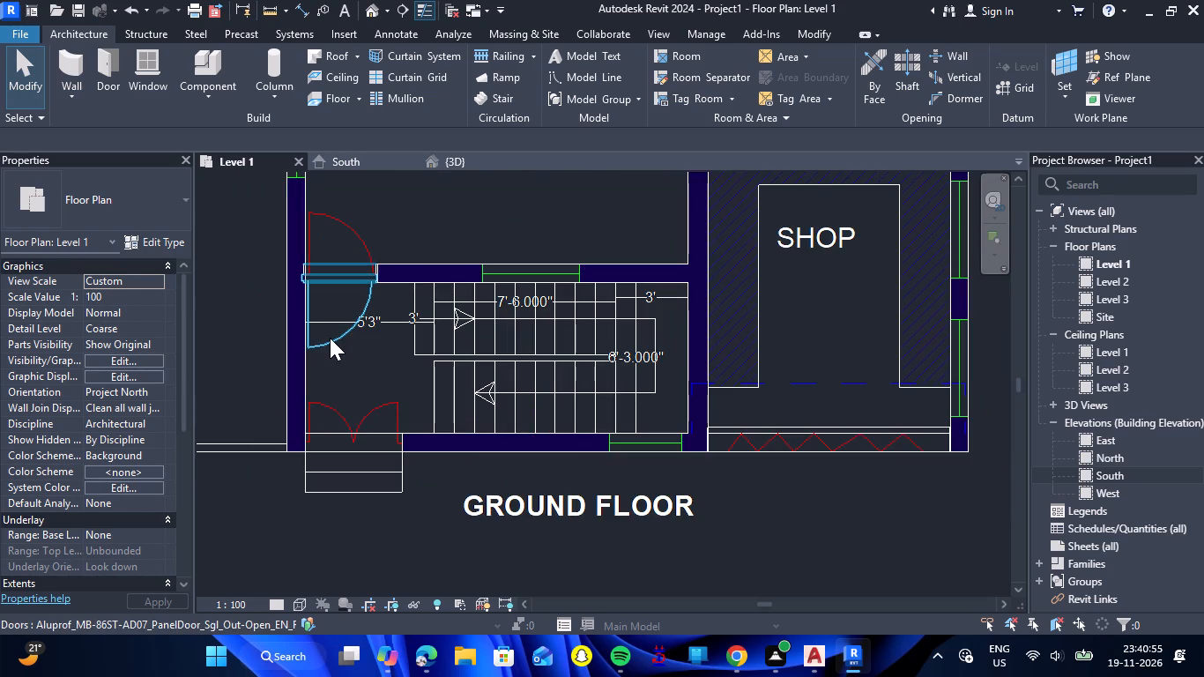
pyautogui.click(330, 338)
pyautogui.press('space')
pyautogui.press('space')
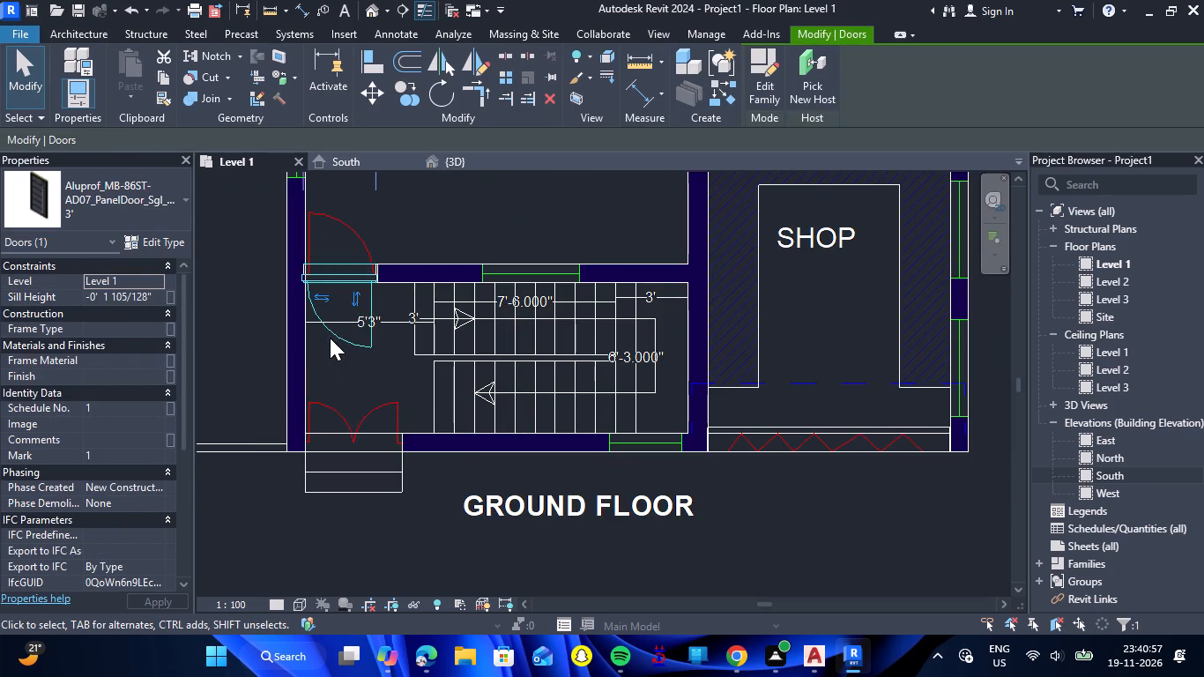
pyautogui.press('space')
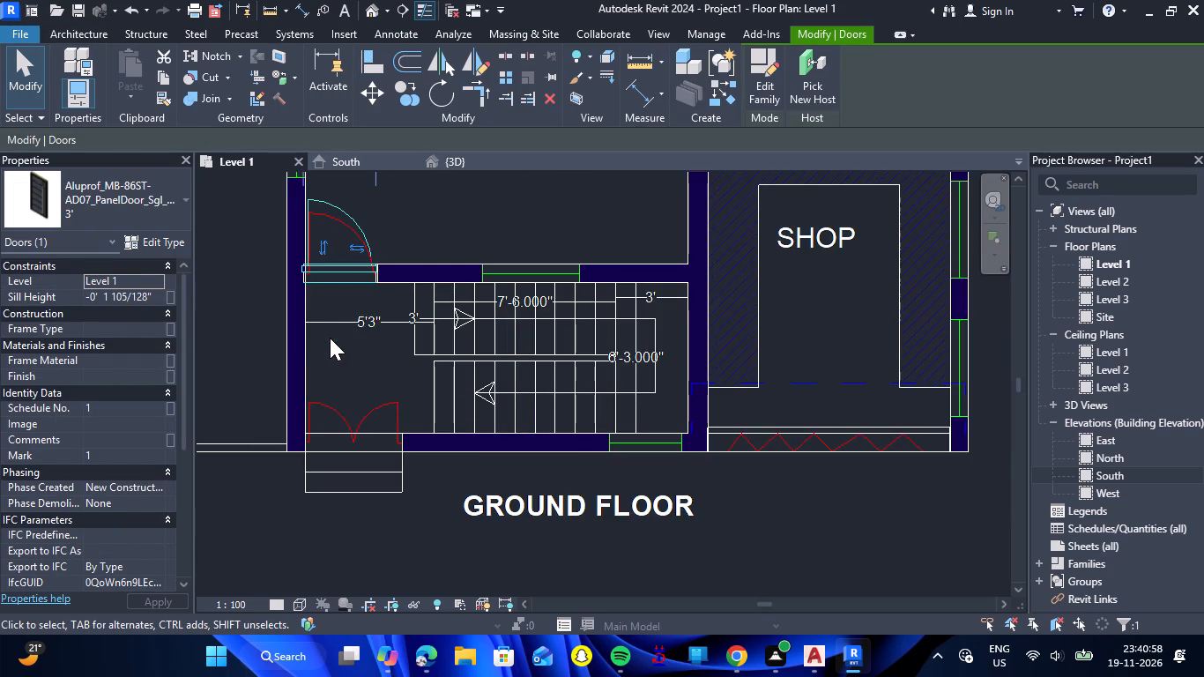
# Flip the hinge side of the WC+BATH door to match the CAD door swing and deselect it.
pyautogui.scroll(-6, 413, 353)
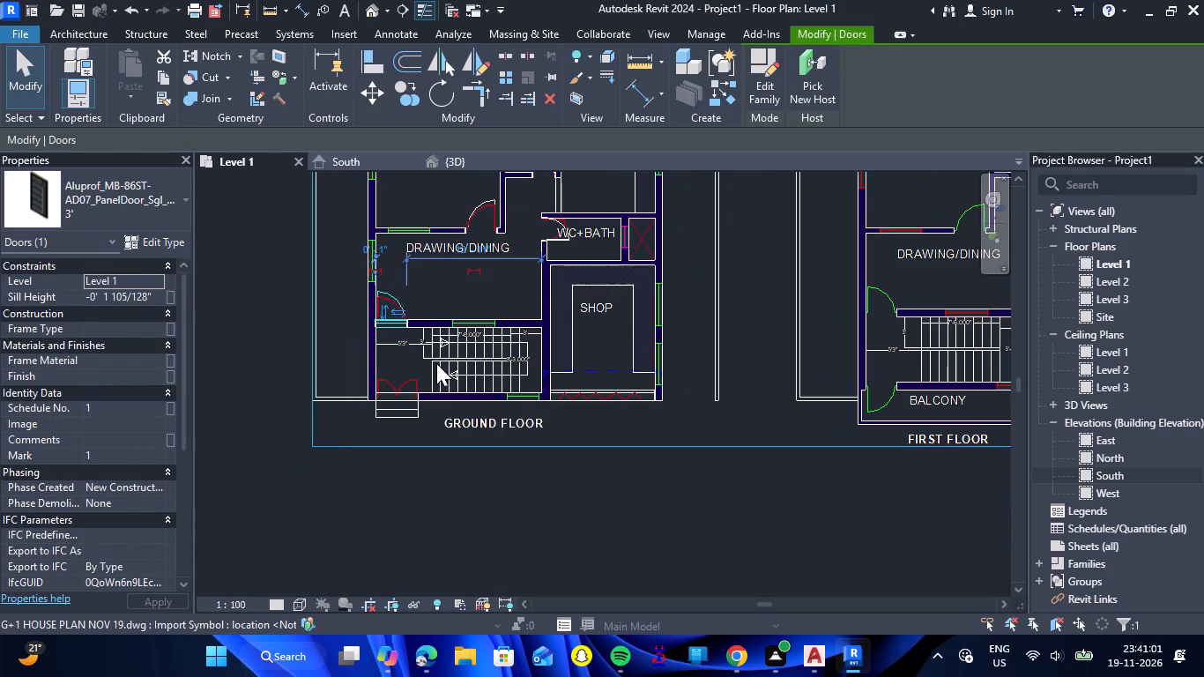
pyautogui.scroll(-3, 438, 362)
pyautogui.scroll(4, 522, 260)
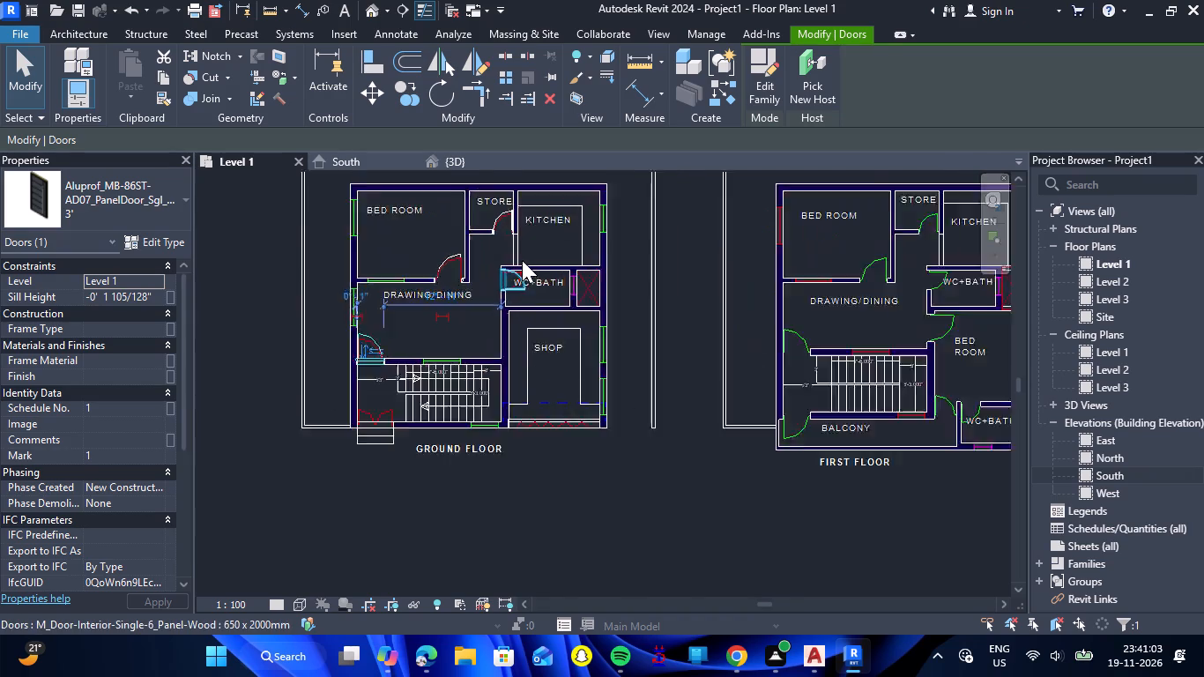
pyautogui.scroll(9, 522, 260)
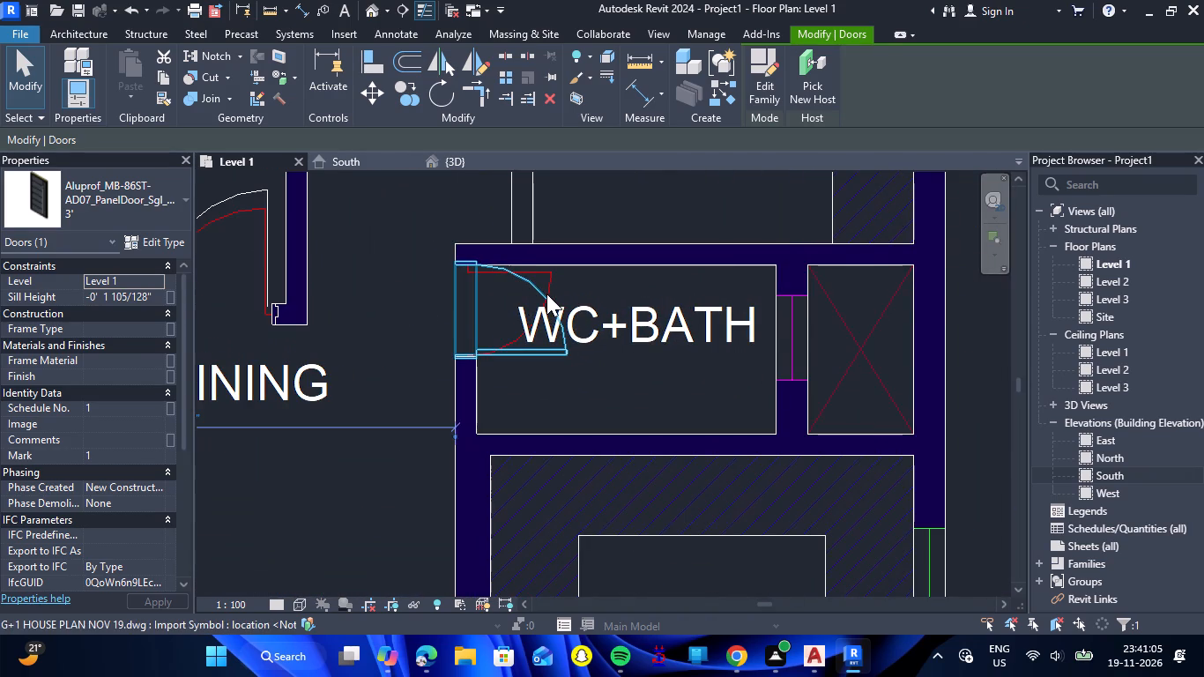
pyautogui.click(546, 294)
pyautogui.press('space')
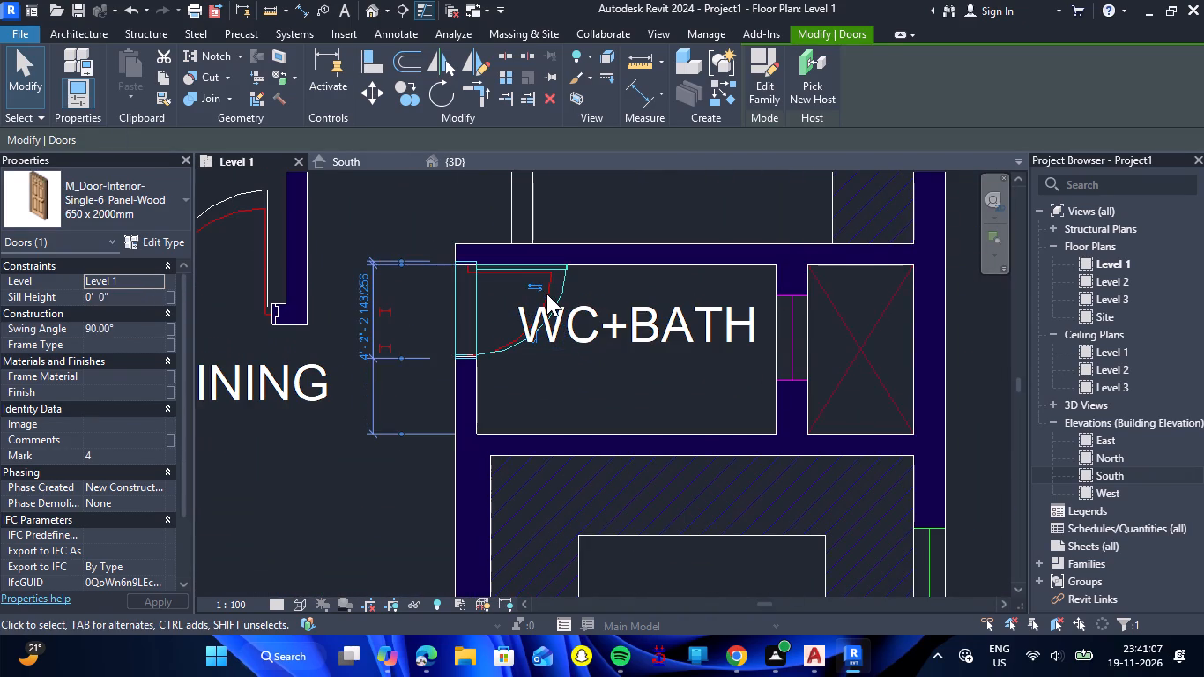
pyautogui.scroll(-4, 561, 309)
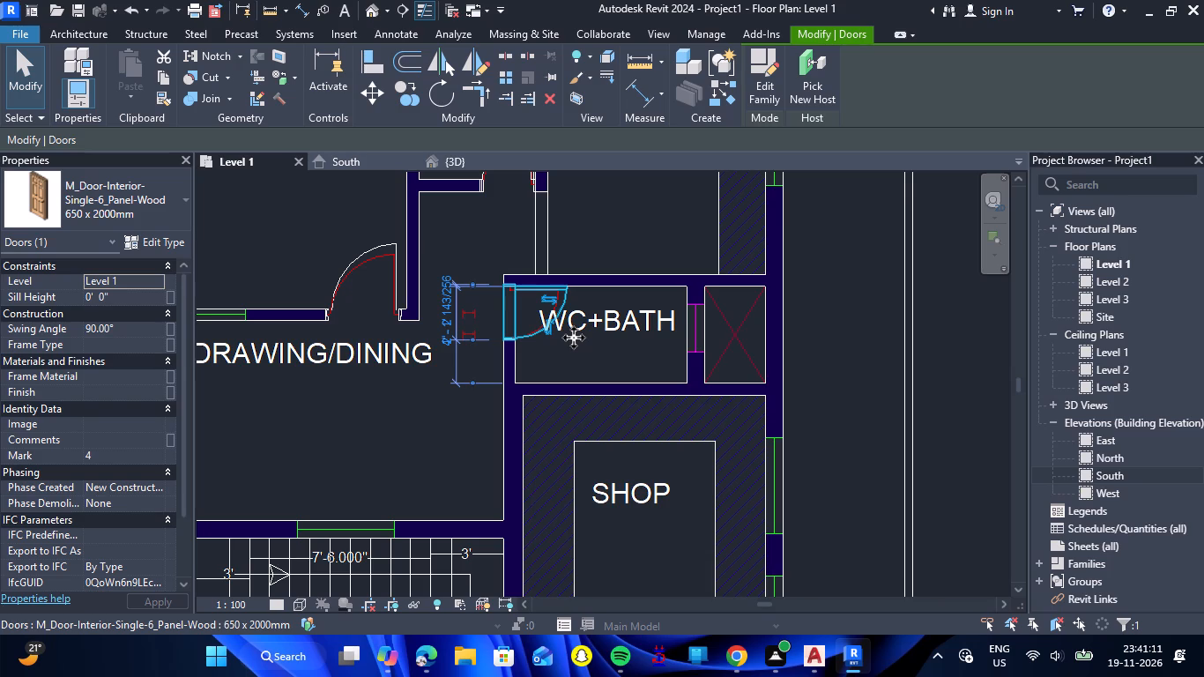
pyautogui.press('Escape')
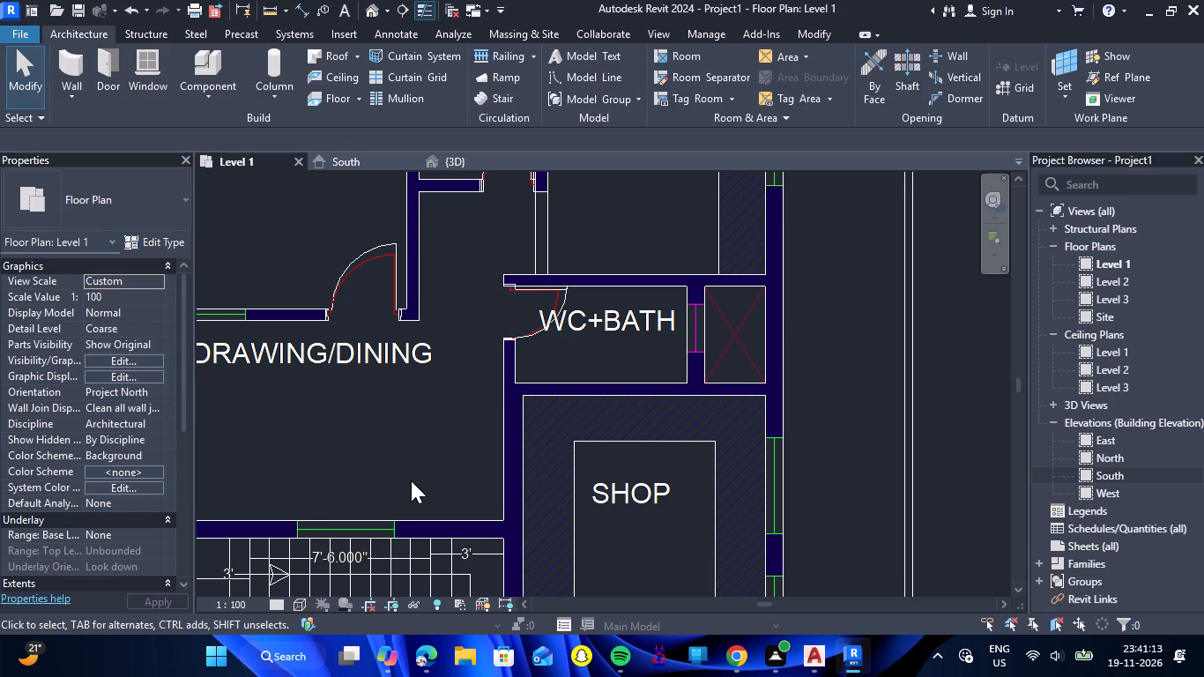
# Load the ExtSgl w Side Panel door family from the desktop's Revit 2024 folder for placing a door.
pyautogui.scroll(-5, 422, 480)
pyautogui.scroll(-2, 359, 417)
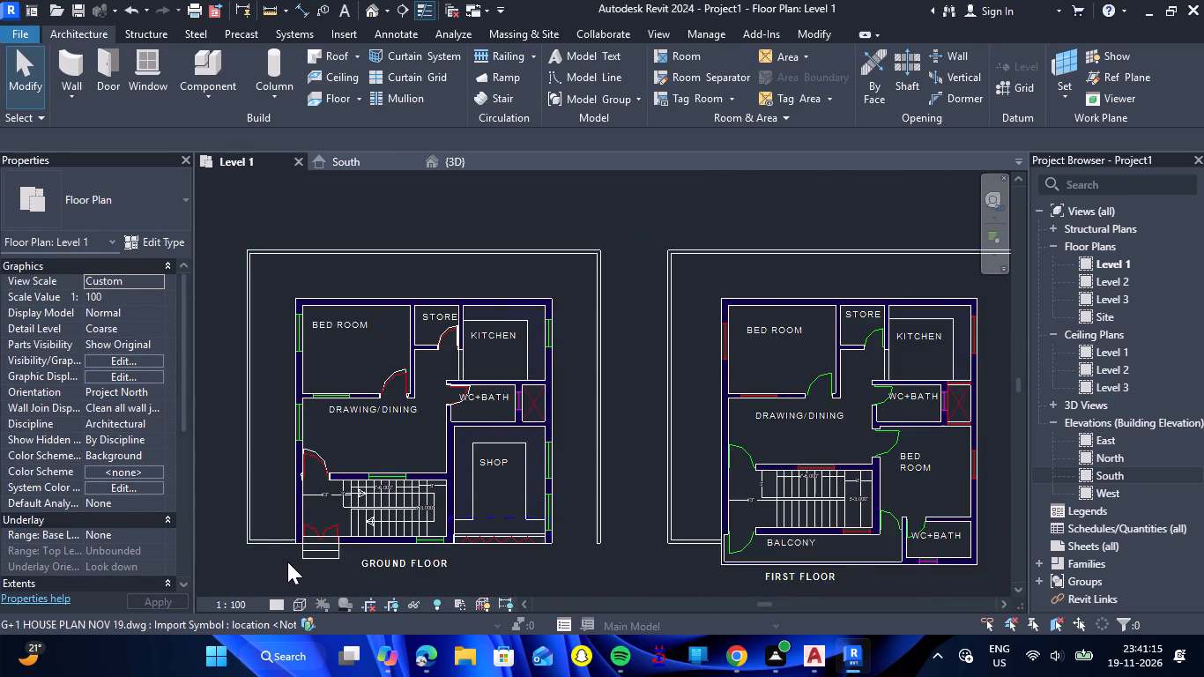
pyautogui.scroll(3, 284, 562)
pyautogui.click(117, 71)
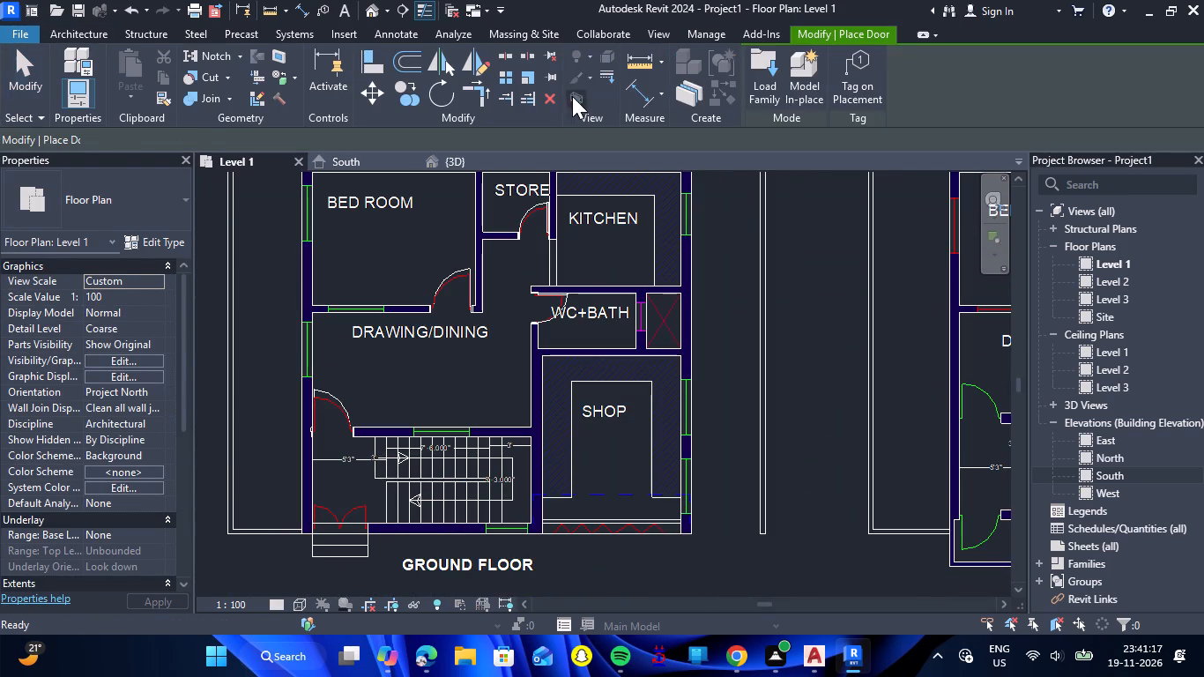
pyautogui.doubleClick(754, 75)
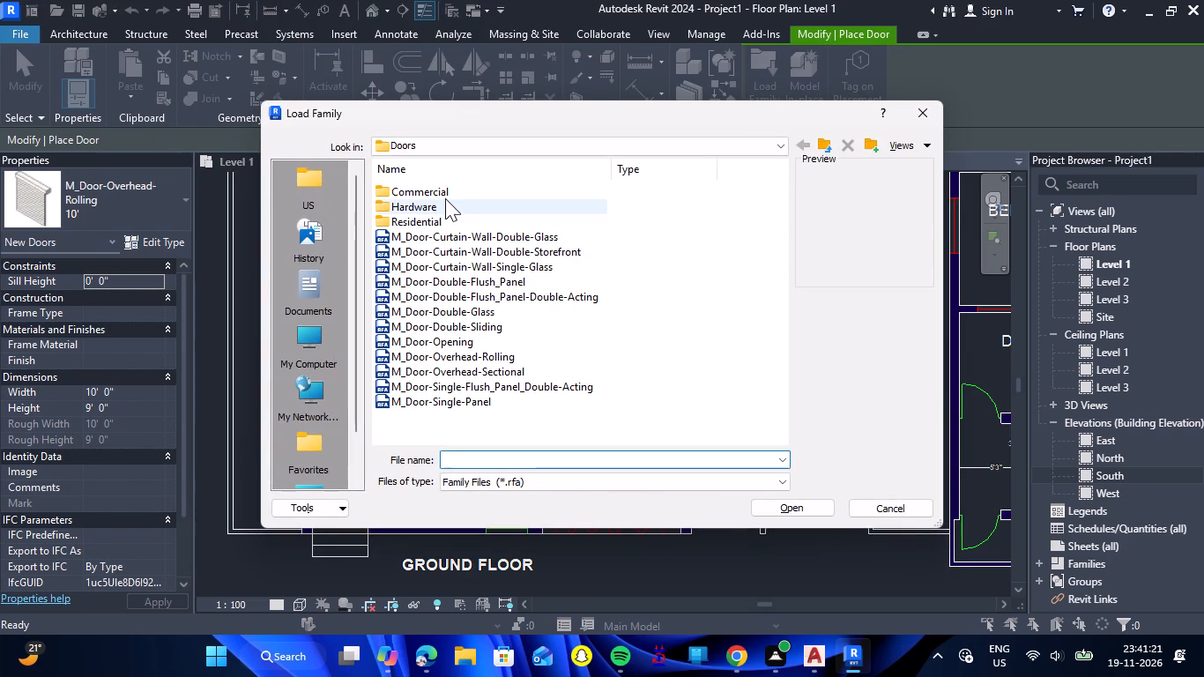
pyautogui.click(440, 226)
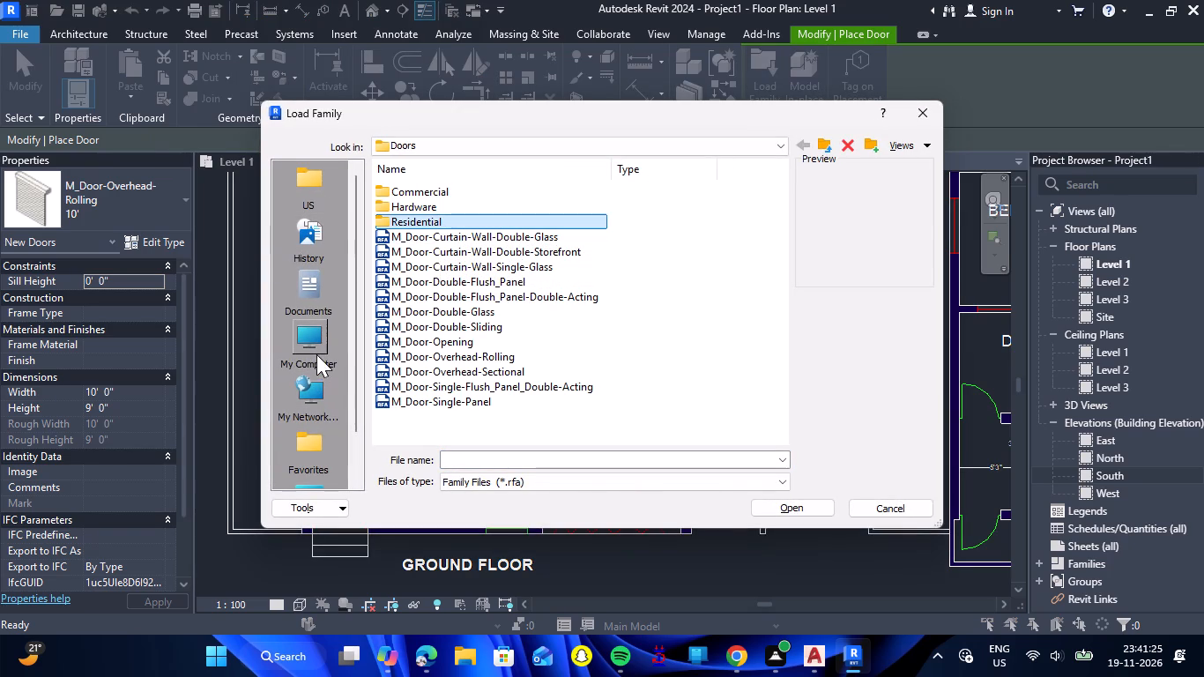
pyautogui.scroll(-3, 323, 342)
pyautogui.click(312, 450)
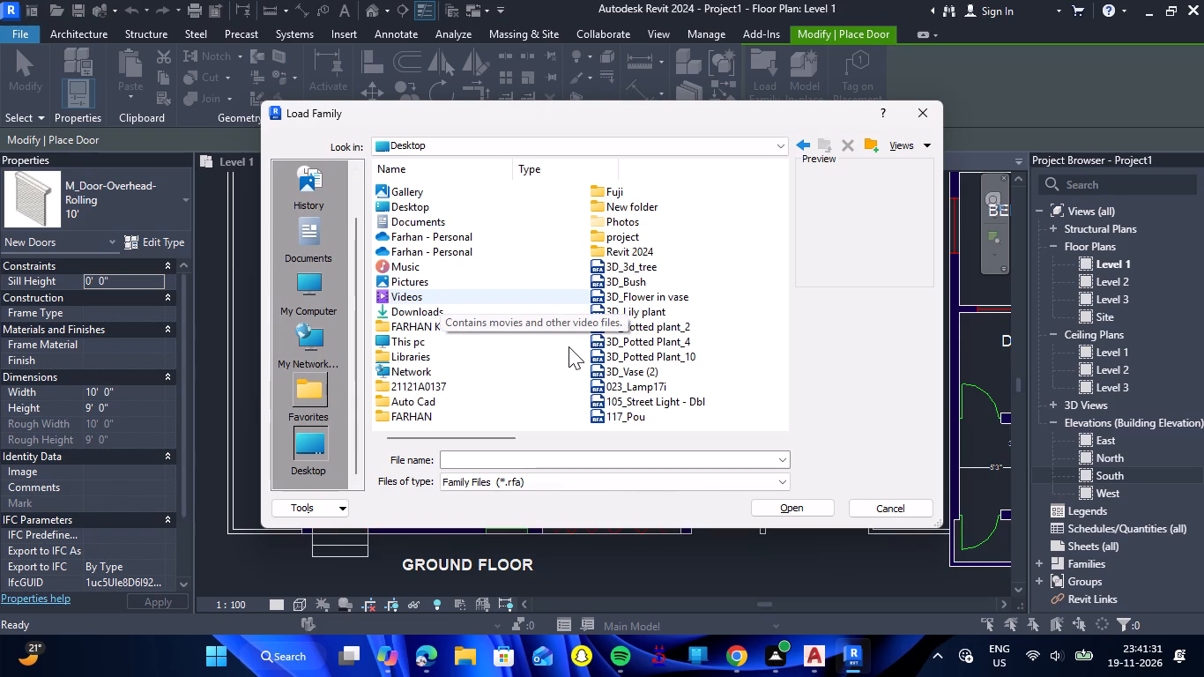
pyautogui.scroll(-1, 569, 346)
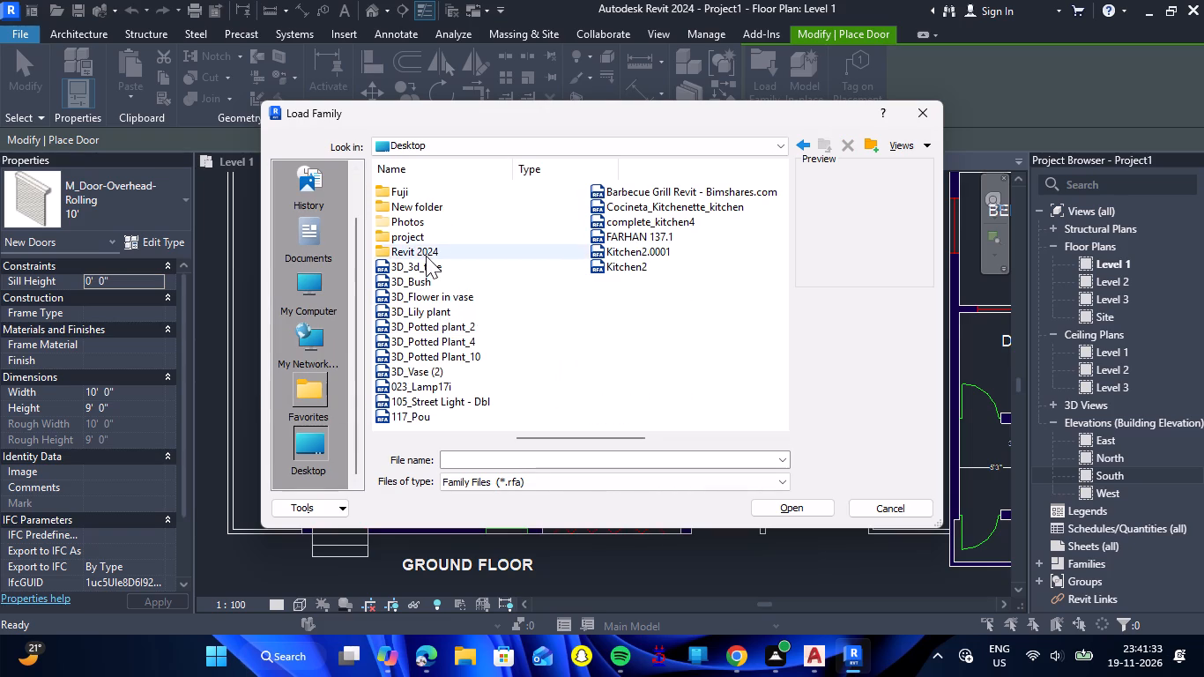
pyautogui.doubleClick(426, 256)
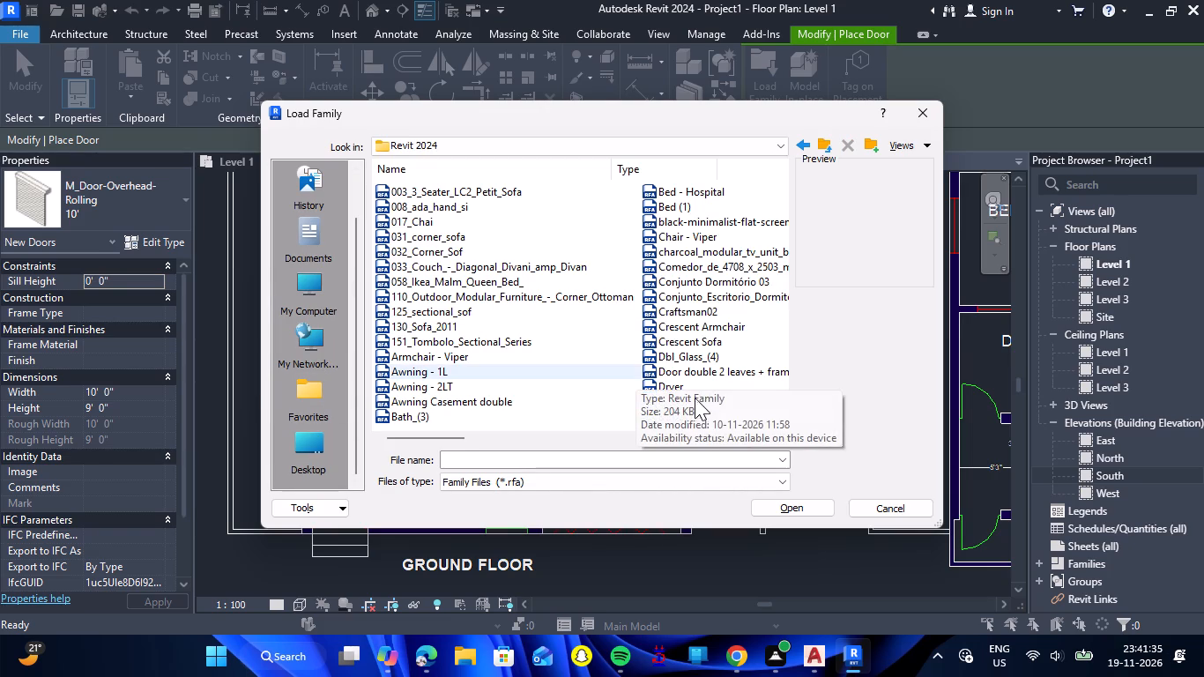
pyautogui.click(695, 403)
pyautogui.press('Down')
pyautogui.press('Down')
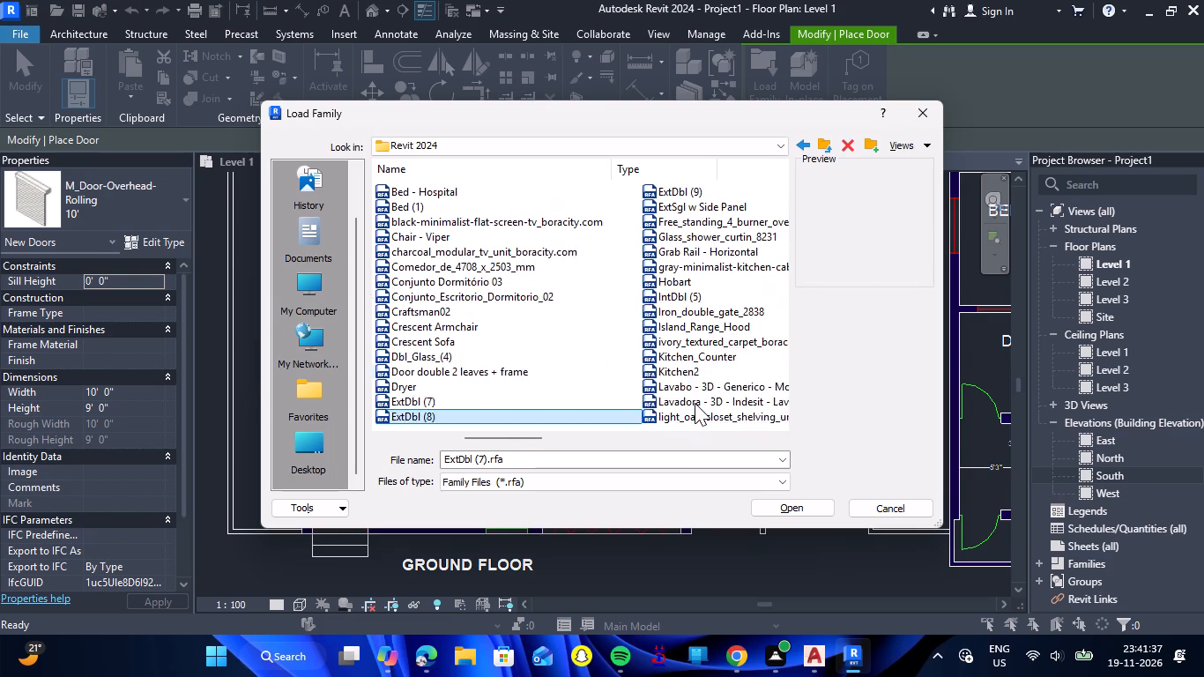
pyautogui.press('Down')
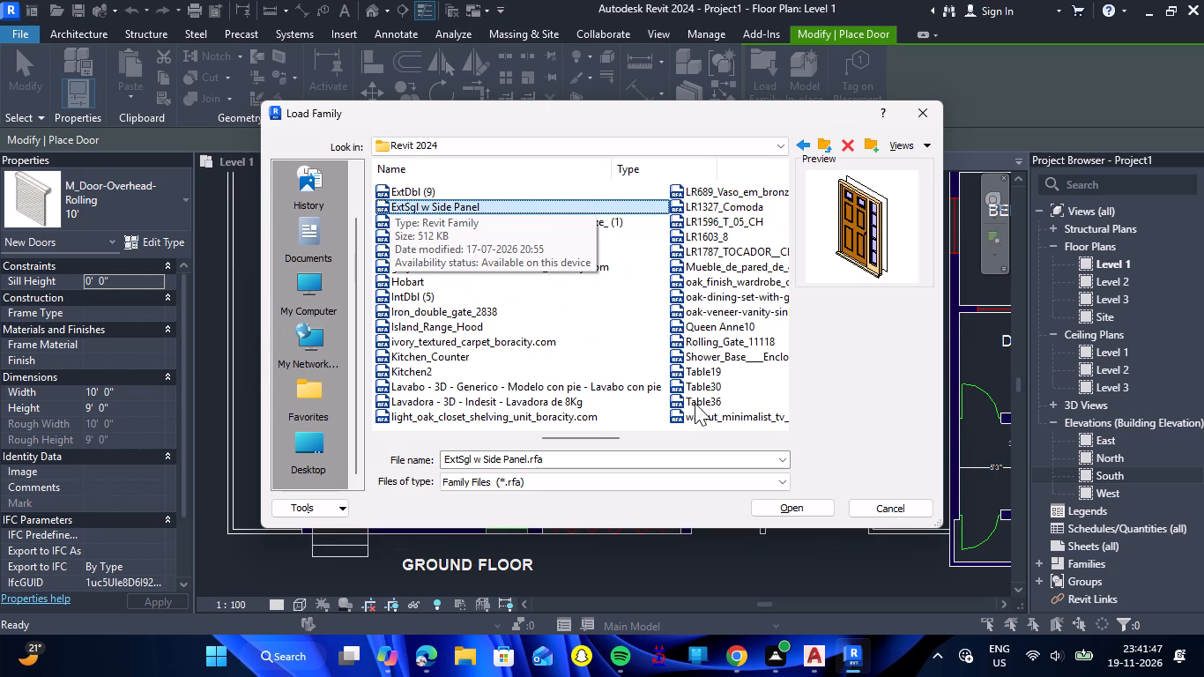
pyautogui.click(801, 511)
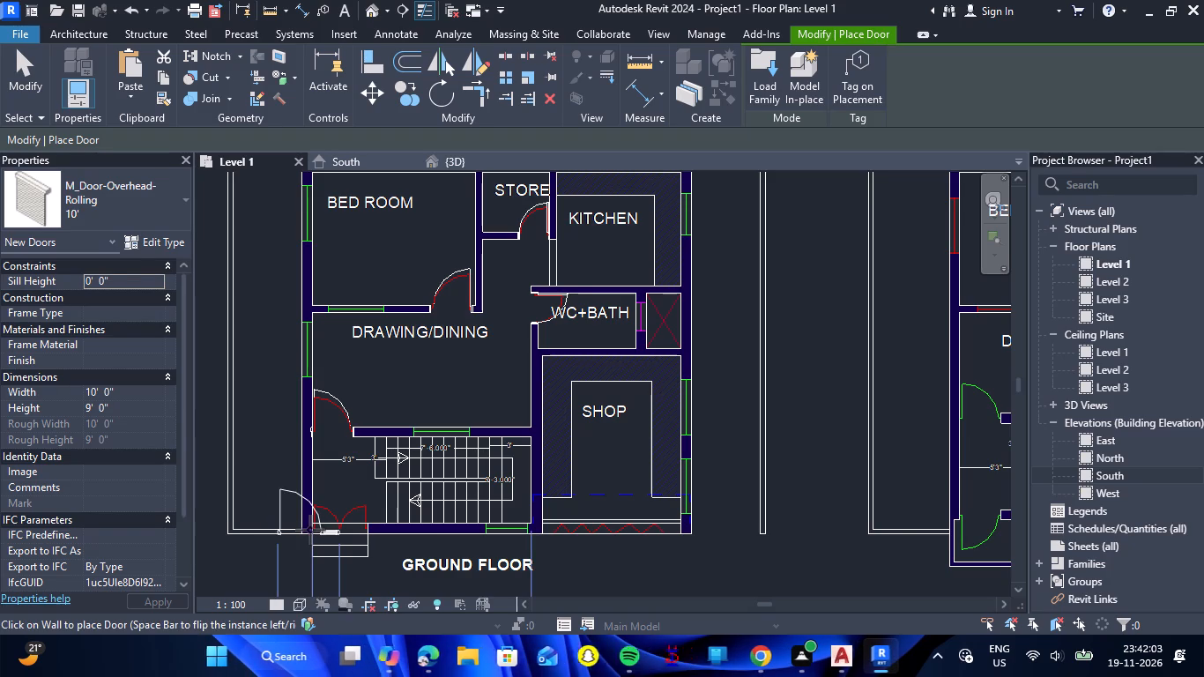
# Duplicate the ExtSgl w Side Panel door type for the front entrance and name the new type 4'.
pyautogui.scroll(7, 310, 530)
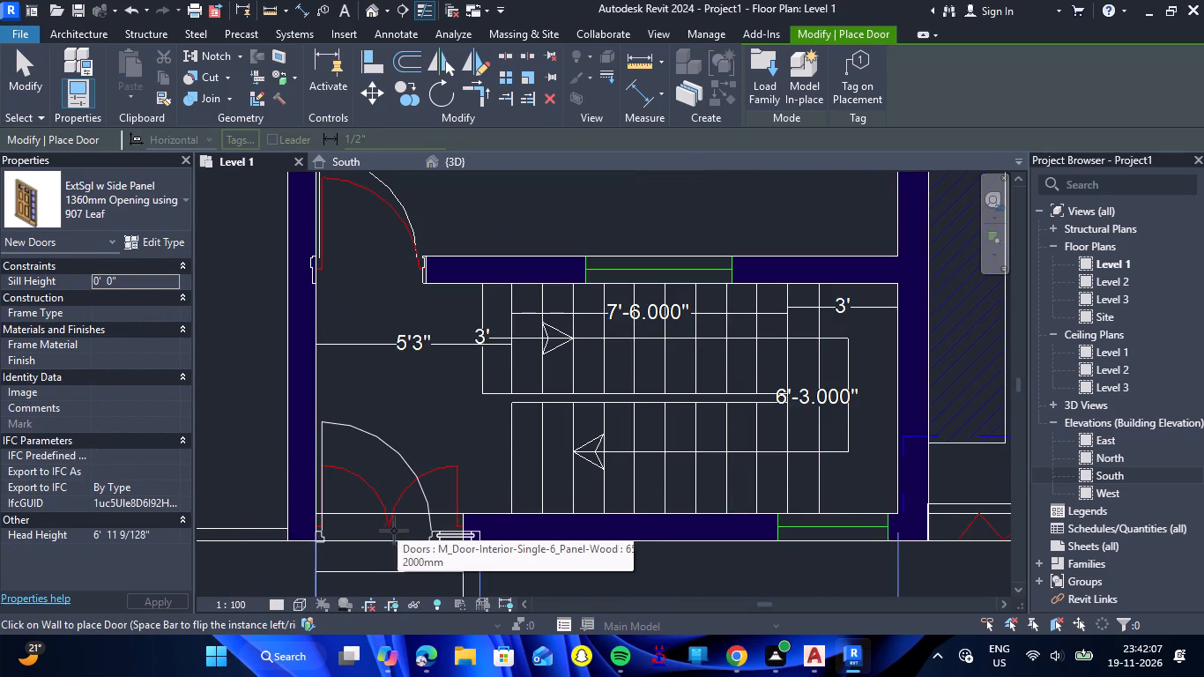
pyautogui.click(169, 242)
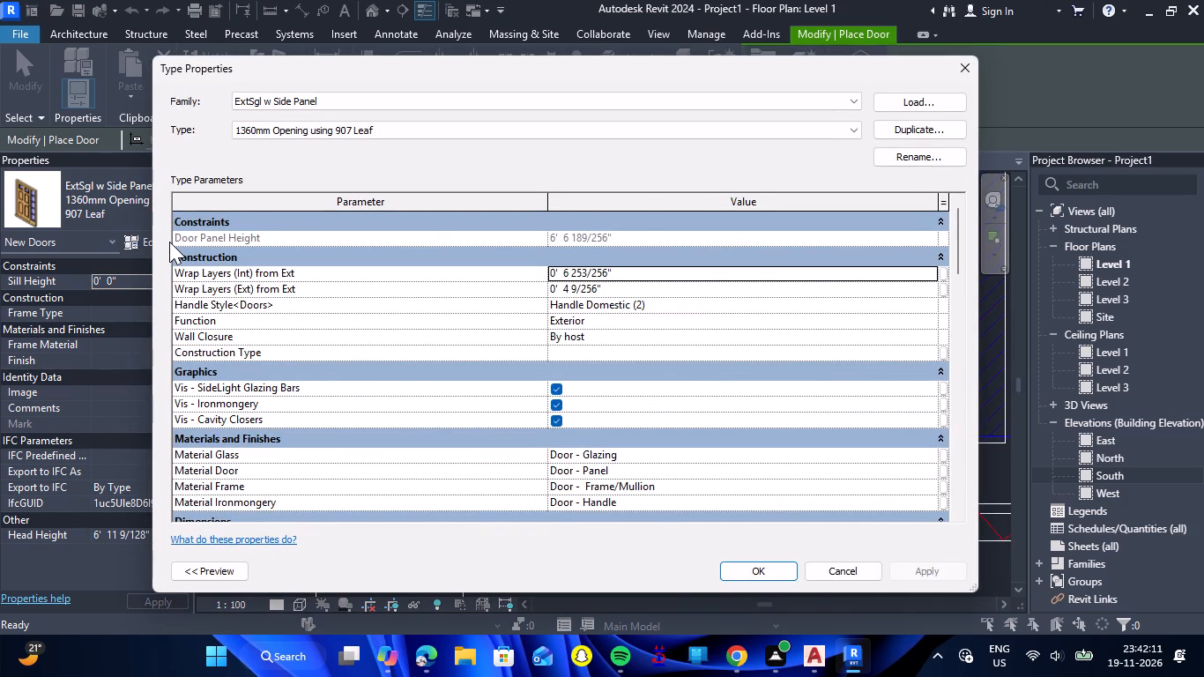
pyautogui.click(937, 137)
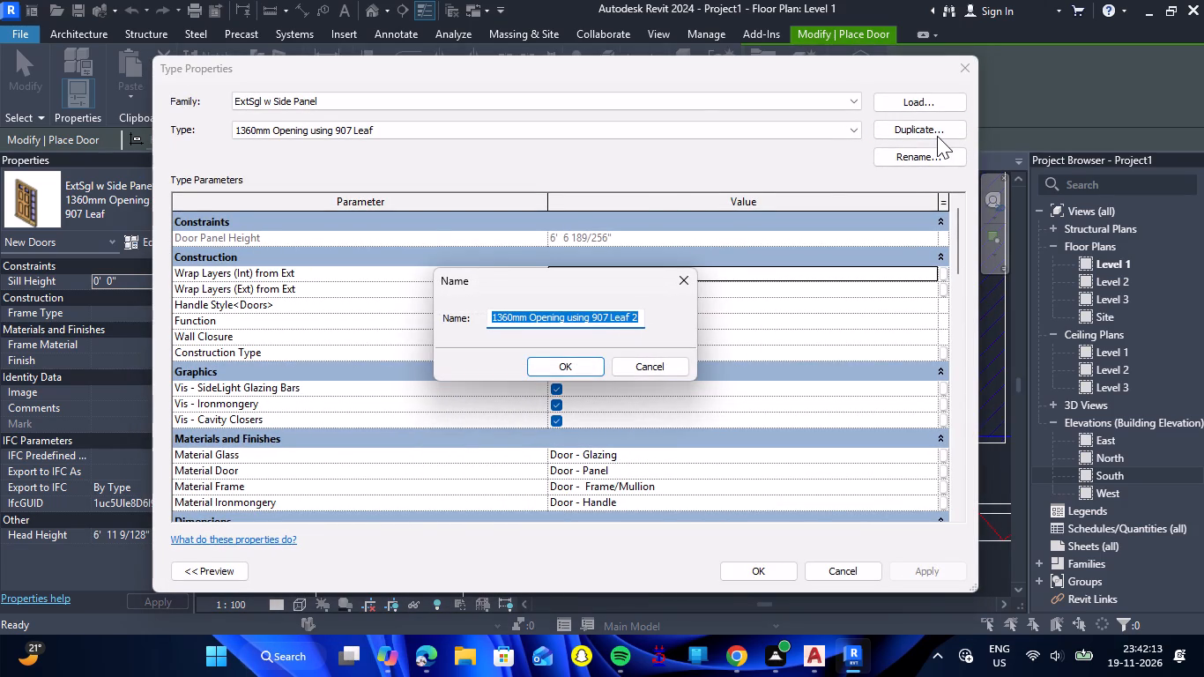
pyautogui.write("4'")
pyautogui.press('Return')
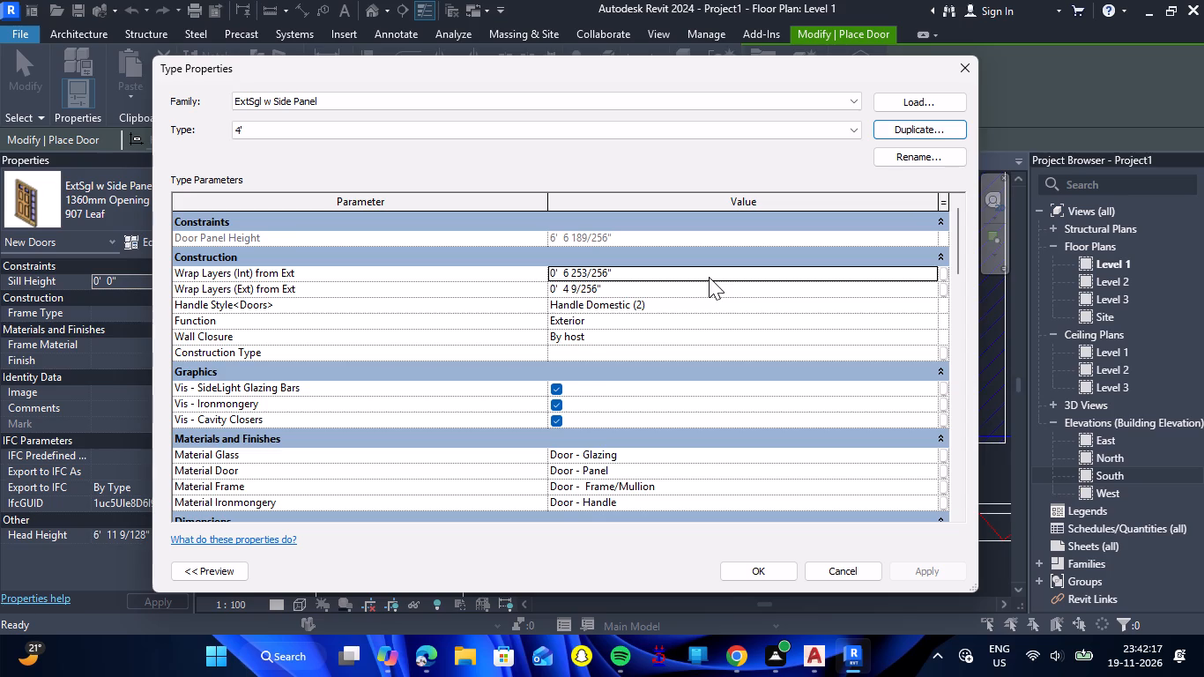
# Set the Width of the ExtSgl w Side Panel 4' door type to 4' and accept the type properties.
pyautogui.scroll(-7, 656, 313)
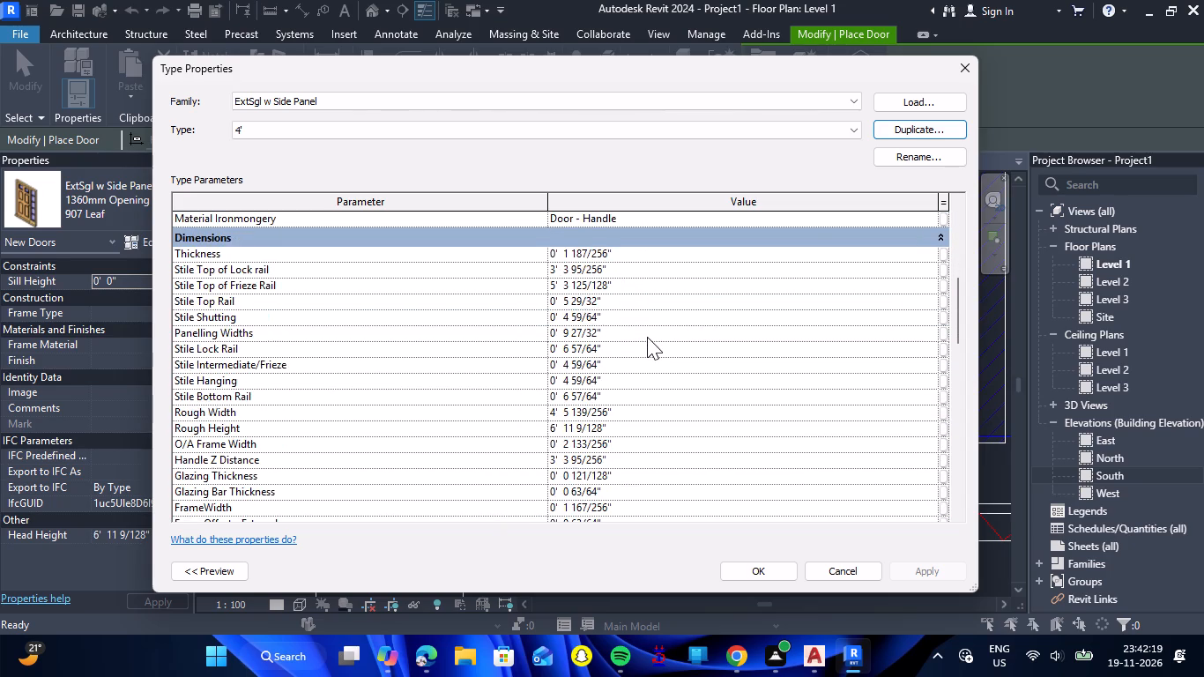
pyautogui.scroll(-8, 647, 337)
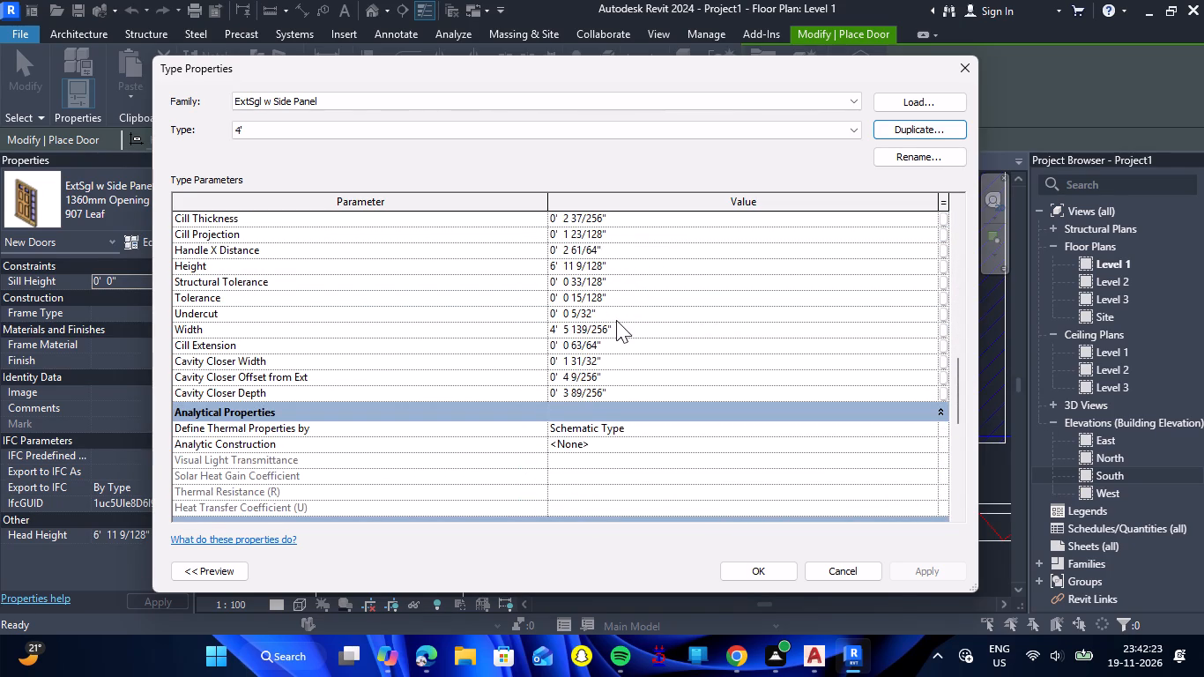
pyautogui.click(624, 331)
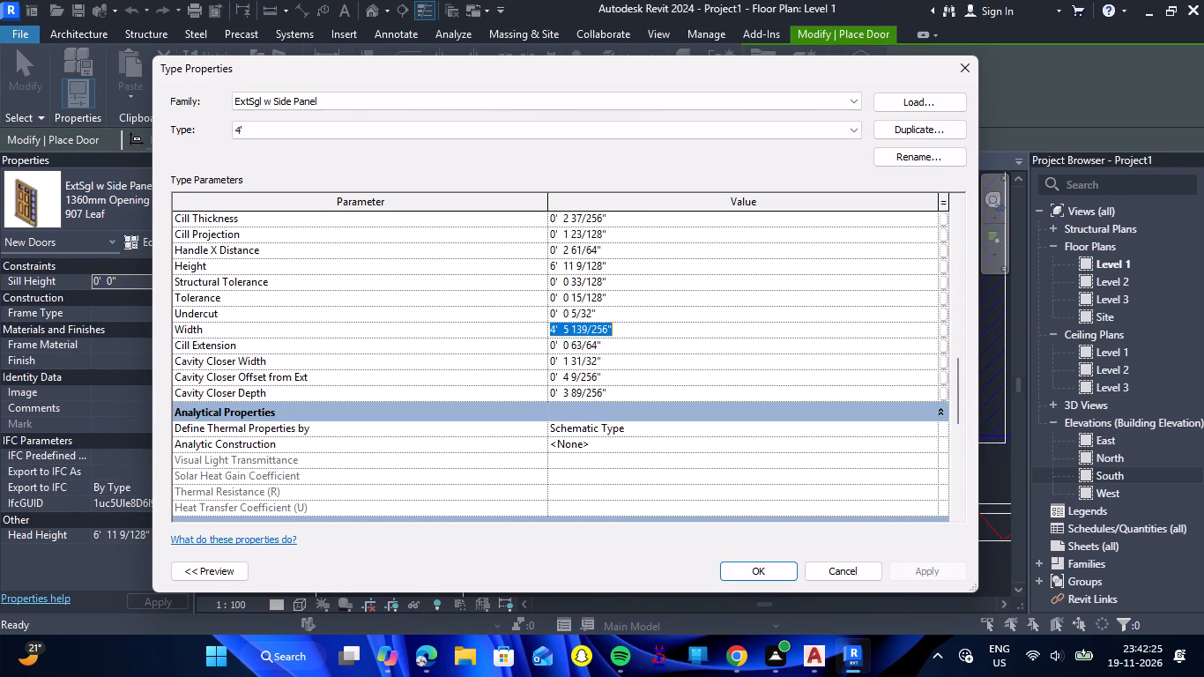
pyautogui.write("4'")
pyautogui.press('Return')
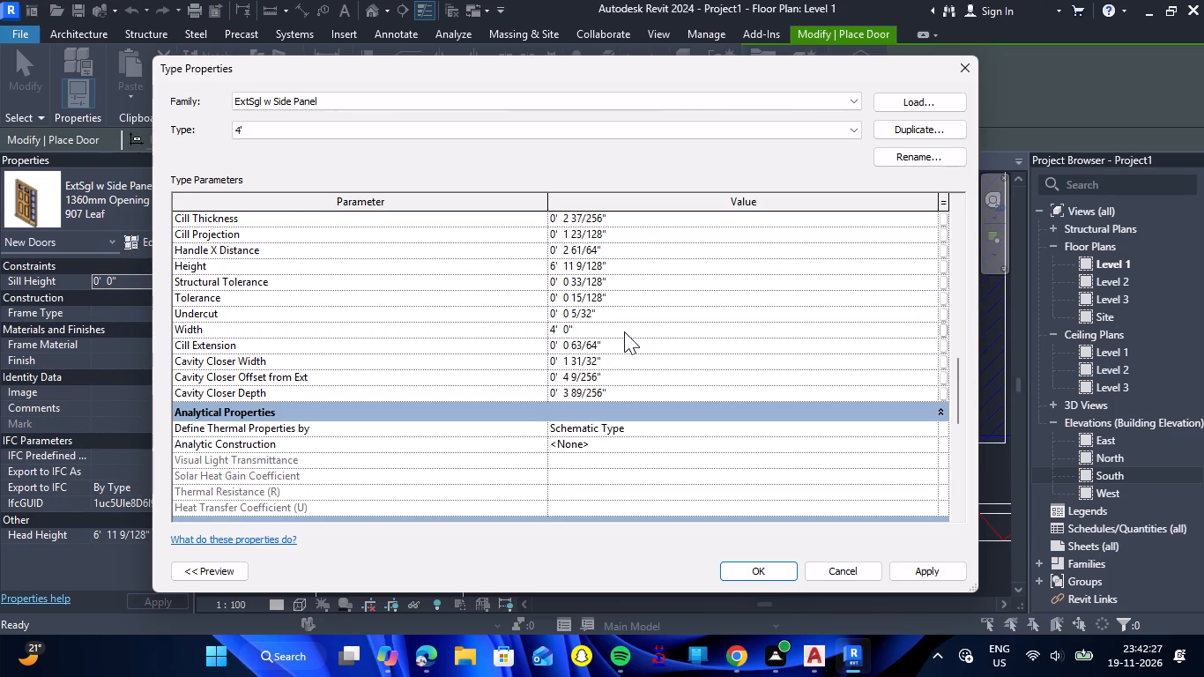
pyautogui.click(737, 561)
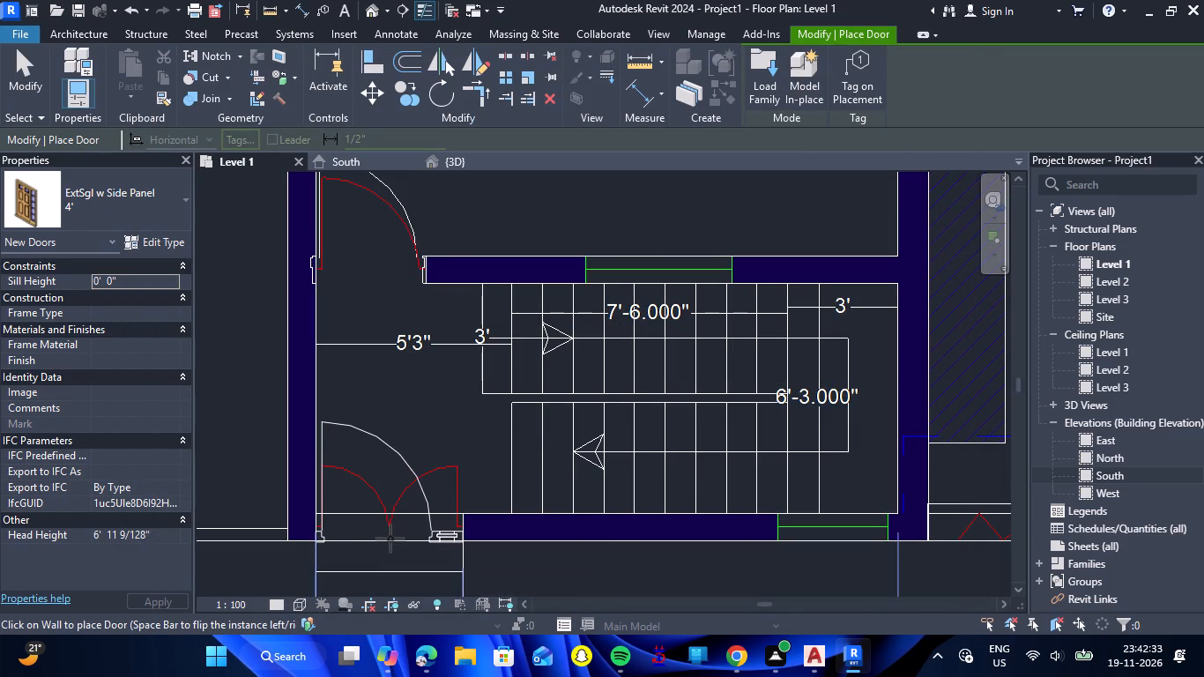
# Place the 4' side-panel door in the front entrance opening below the stairs, matching the CAD opening, and end door placement.
pyautogui.doubleClick(390, 539)
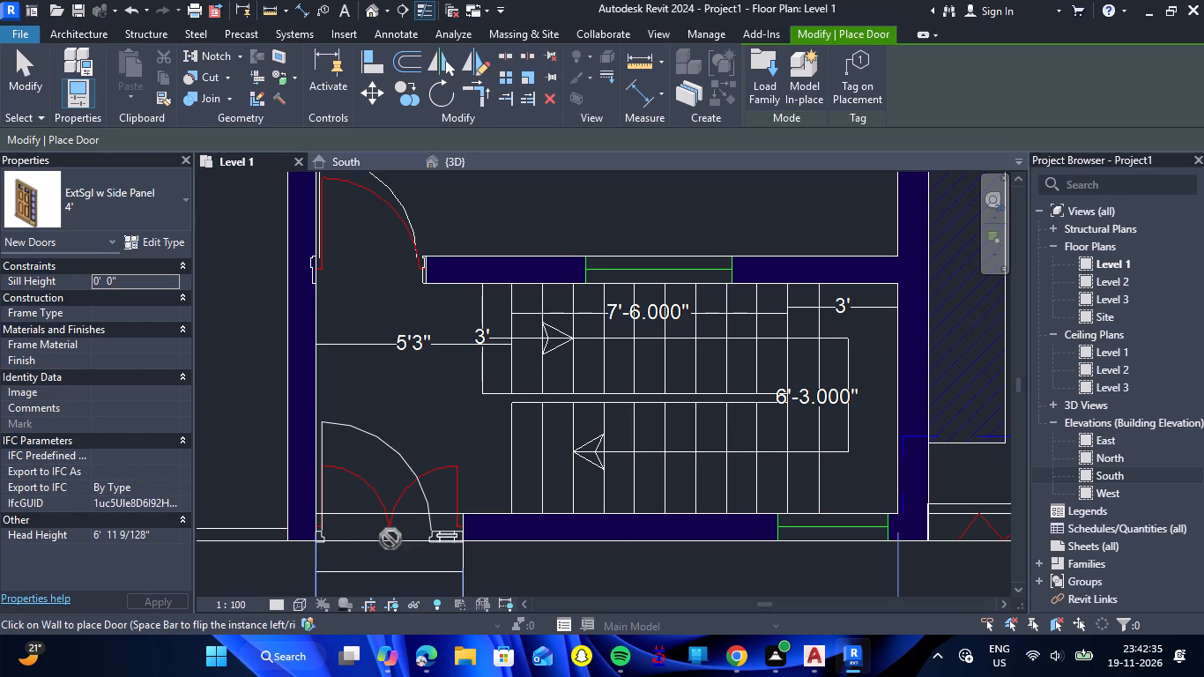
pyautogui.press('Escape')
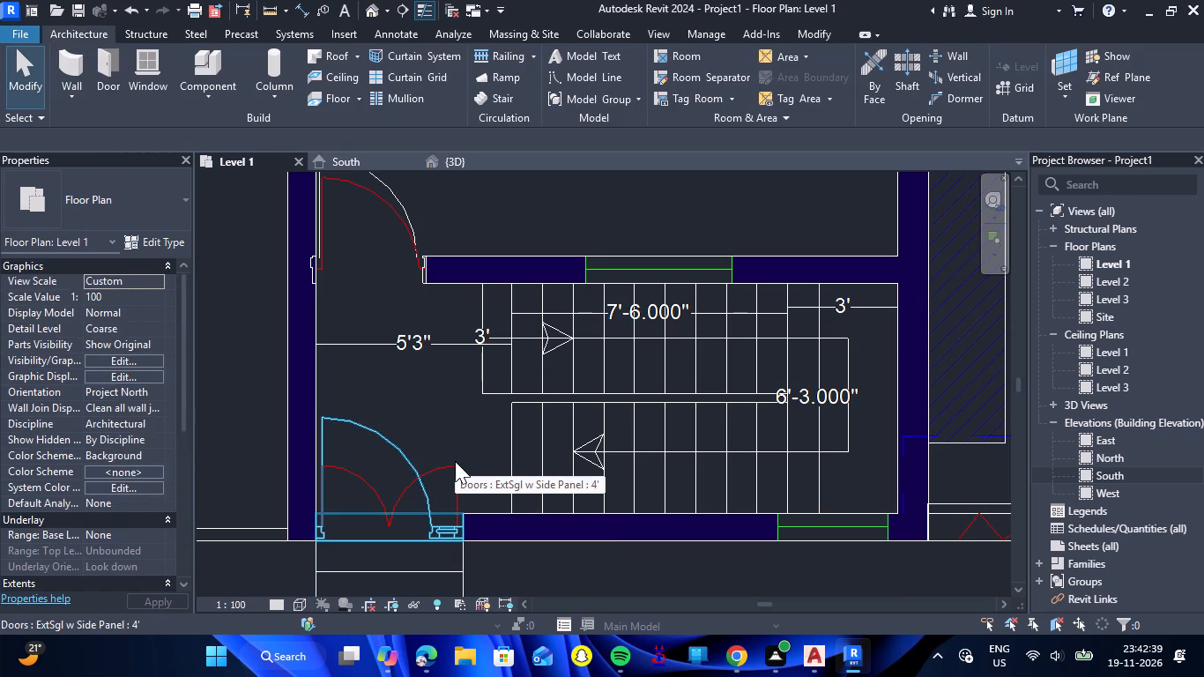
# Examine the ground floor doors in the Level 1 plan and the front entrance and shop shutter in the 3D view.
pyautogui.scroll(-7, 570, 434)
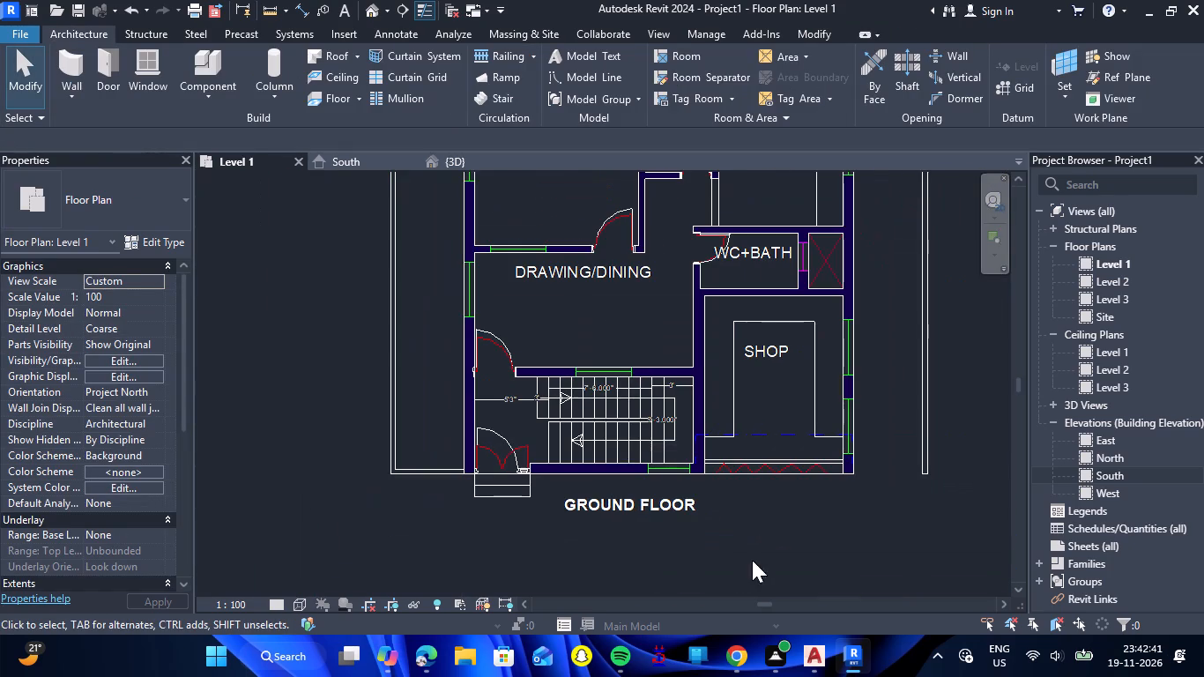
pyautogui.scroll(1, 717, 510)
pyautogui.scroll(-1, 675, 471)
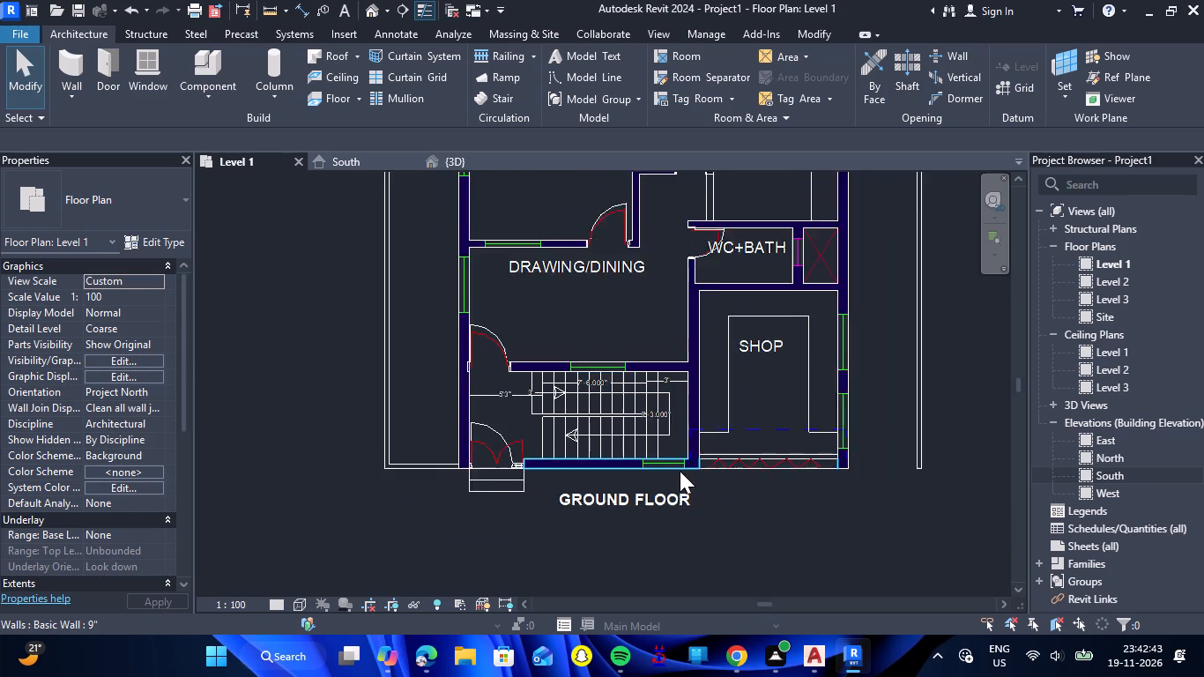
pyautogui.scroll(-1, 680, 471)
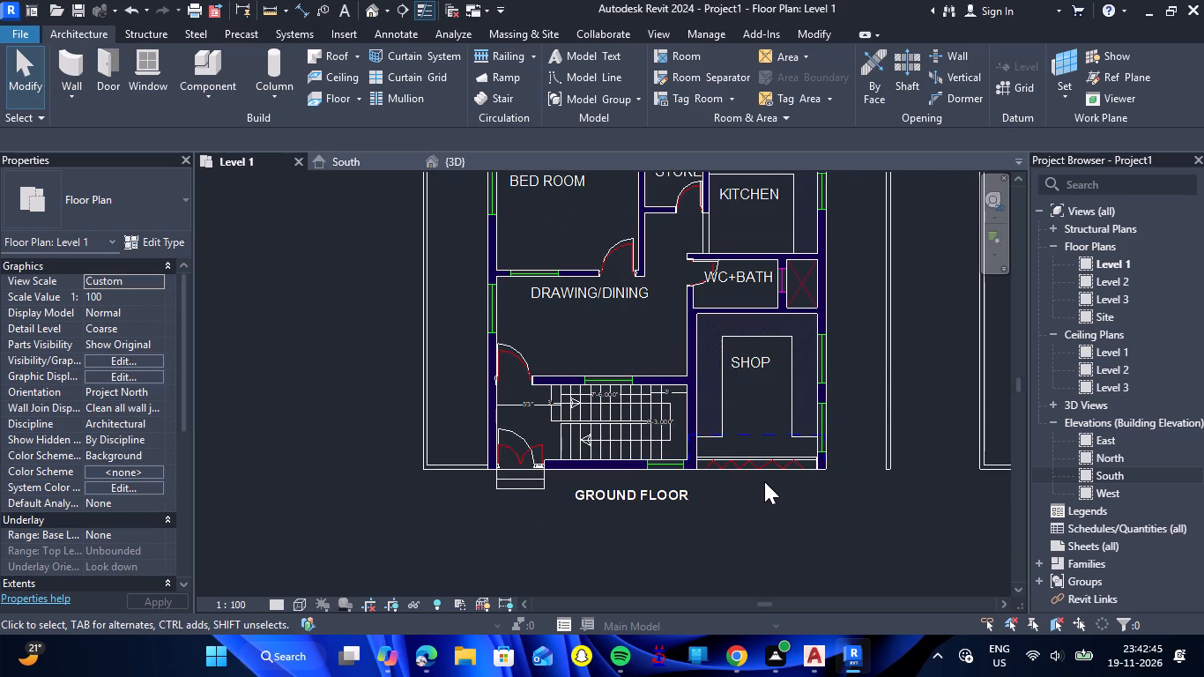
pyautogui.scroll(-2, 764, 481)
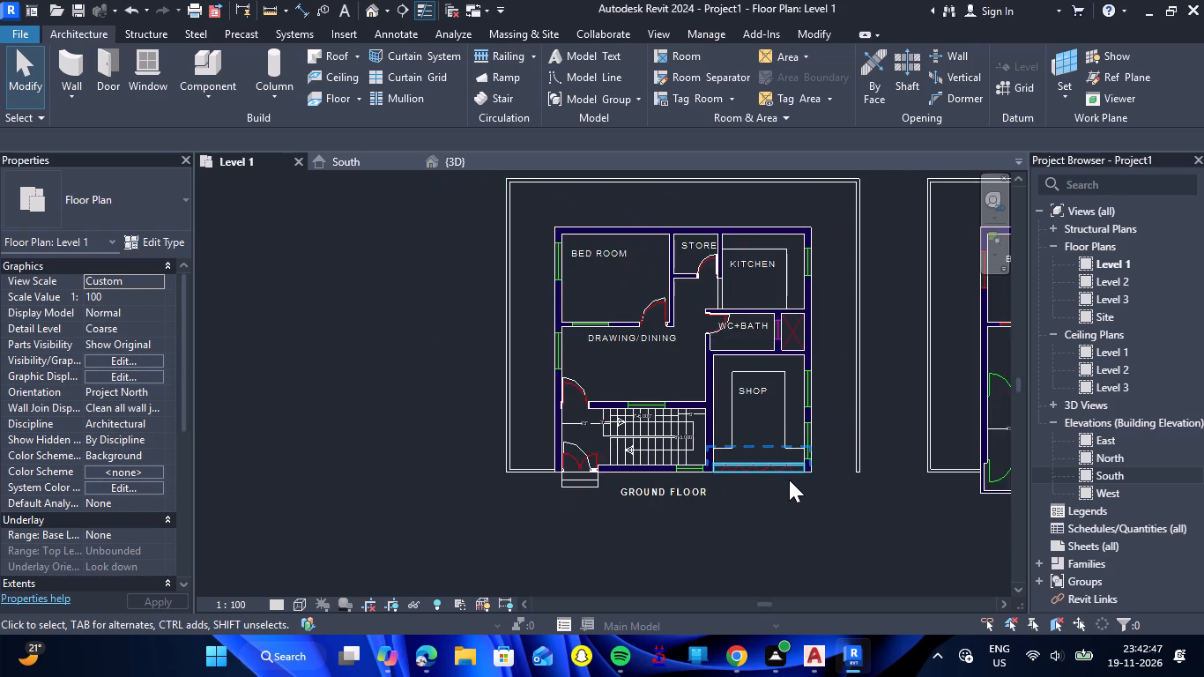
pyautogui.scroll(3, 834, 455)
pyautogui.scroll(-2, 834, 455)
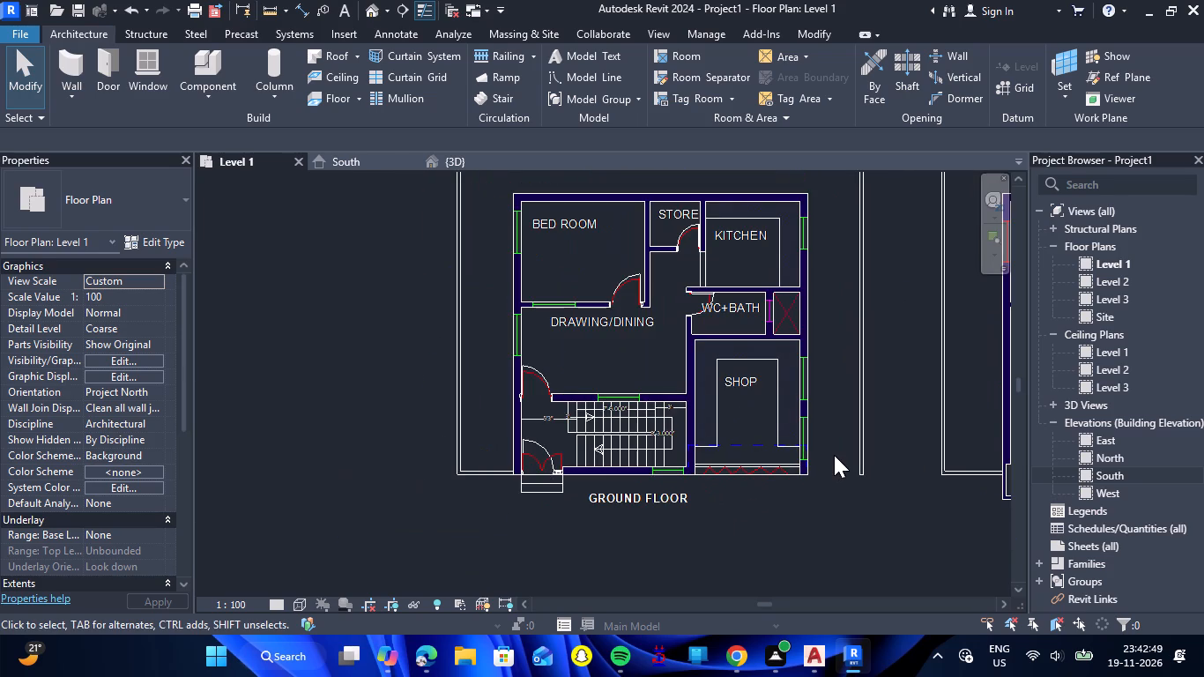
pyautogui.scroll(-1, 831, 441)
pyautogui.scroll(1, 839, 378)
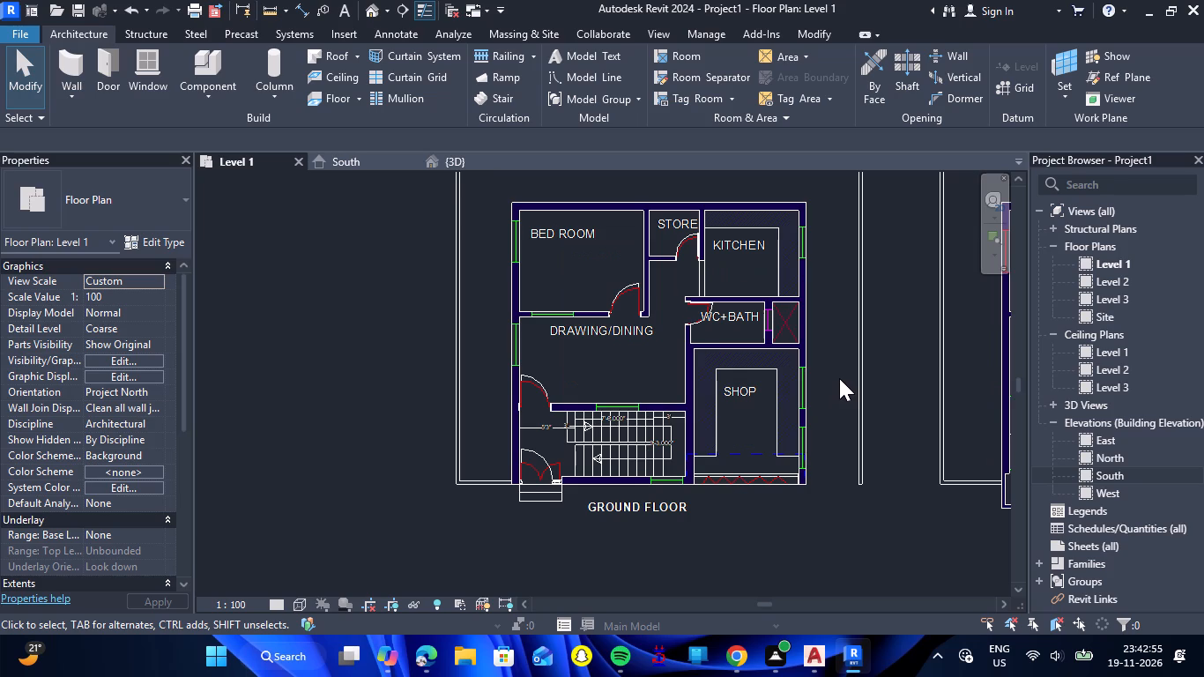
pyautogui.scroll(1, 839, 373)
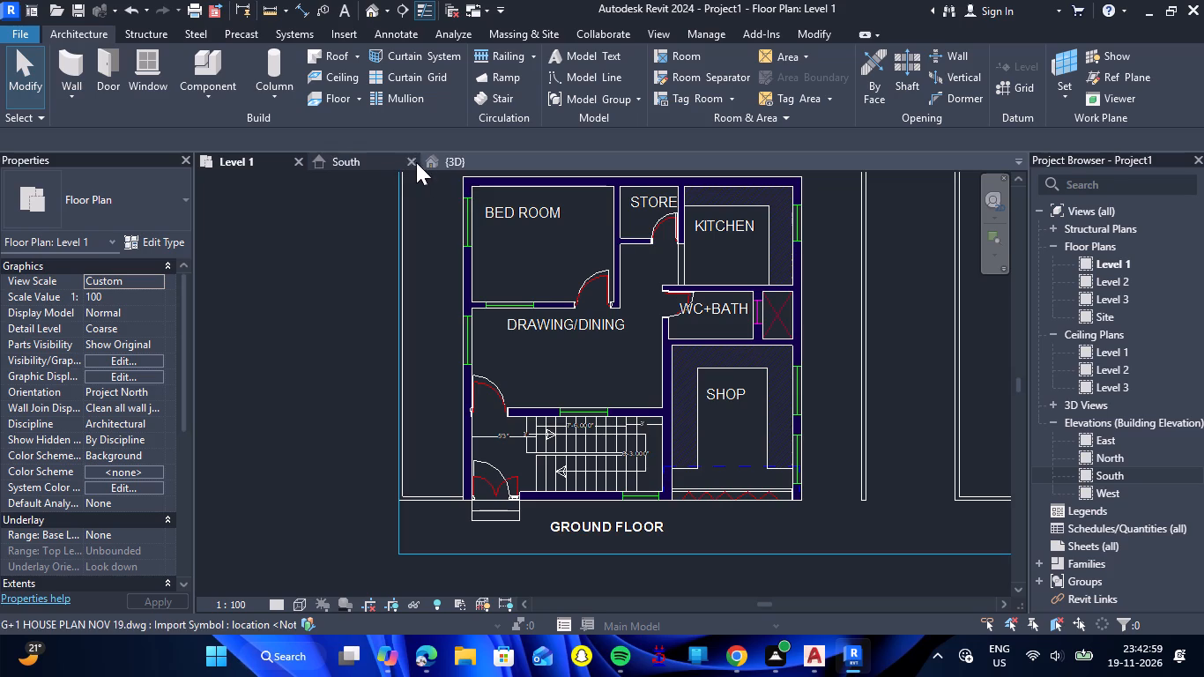
pyautogui.click(453, 170)
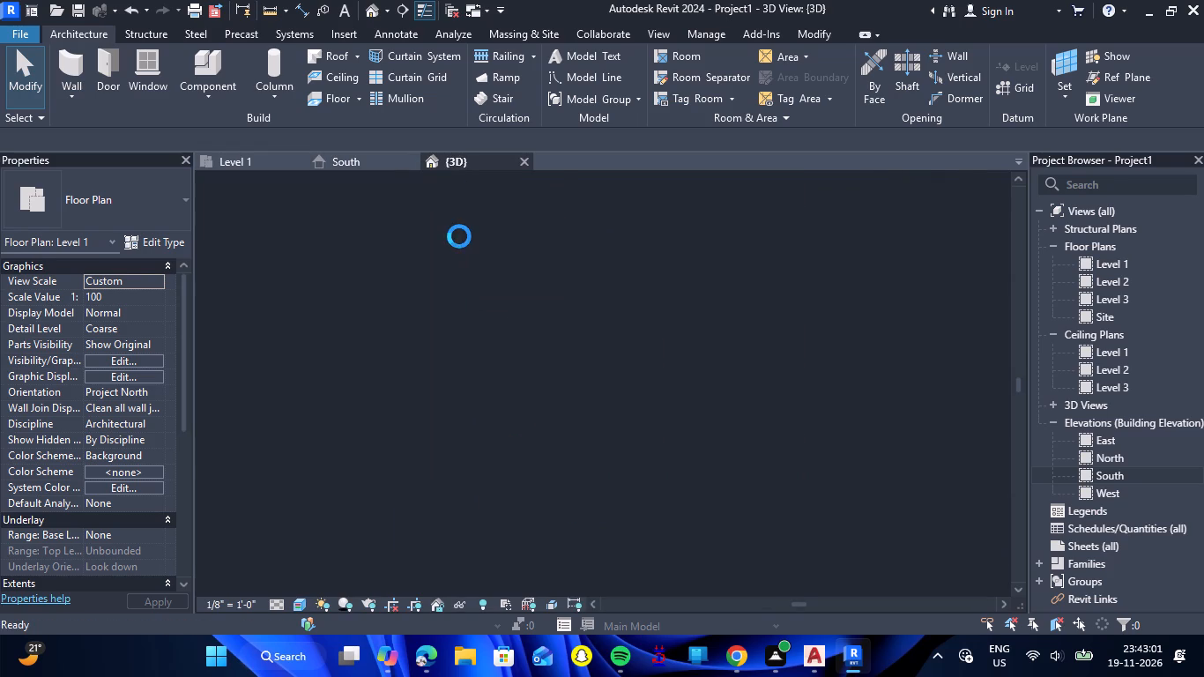
pyautogui.scroll(-2, 427, 391)
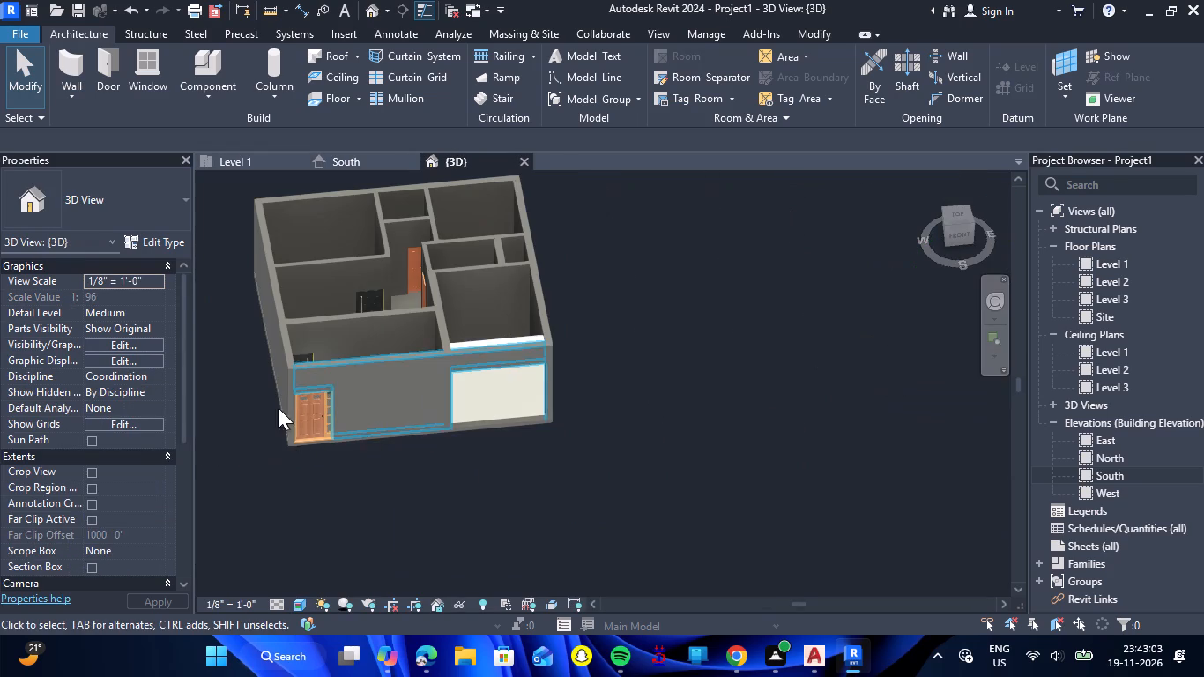
pyautogui.scroll(2, 267, 367)
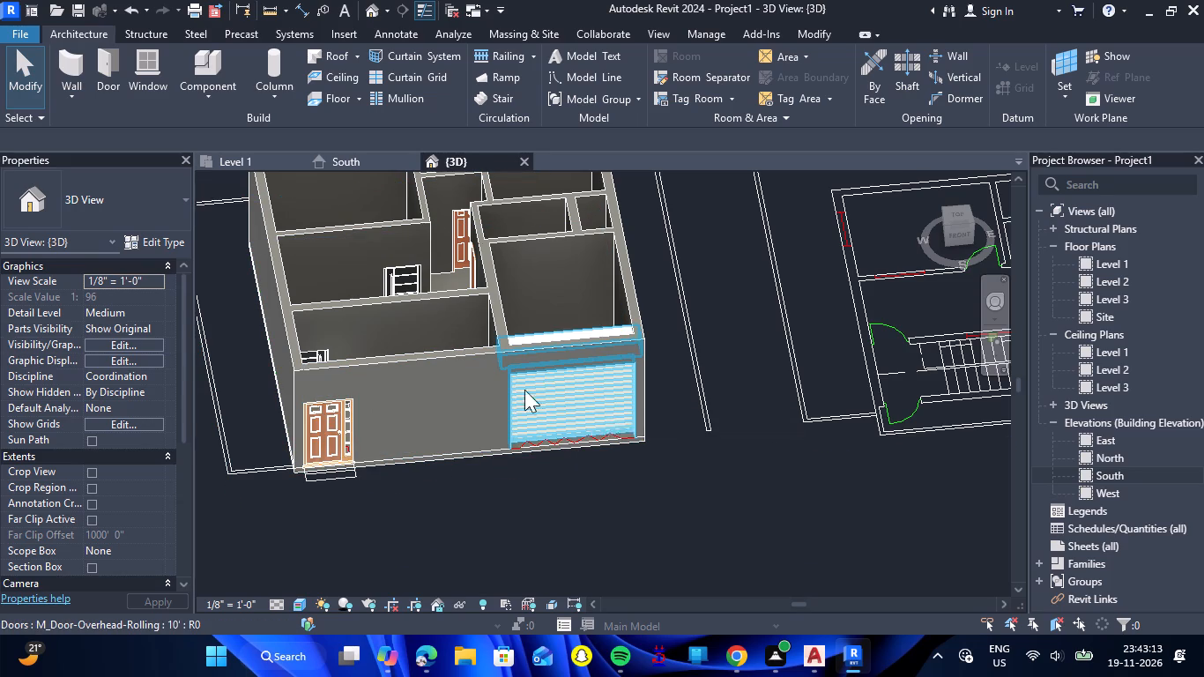
# In the Level 1 plan, start placing a window and browse for families in ProgramData > Autodesk > RVT 2024 > Family Templates > India > Windows.
pyautogui.click(257, 163)
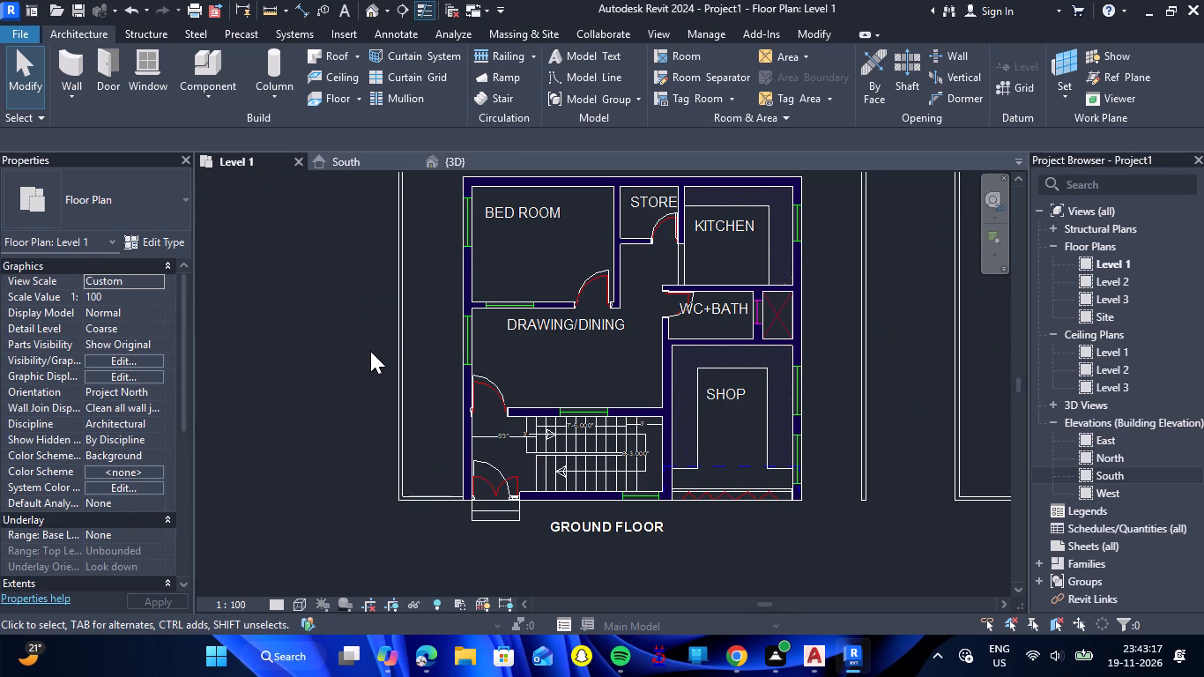
pyautogui.scroll(-1, 370, 351)
pyautogui.scroll(6, 606, 460)
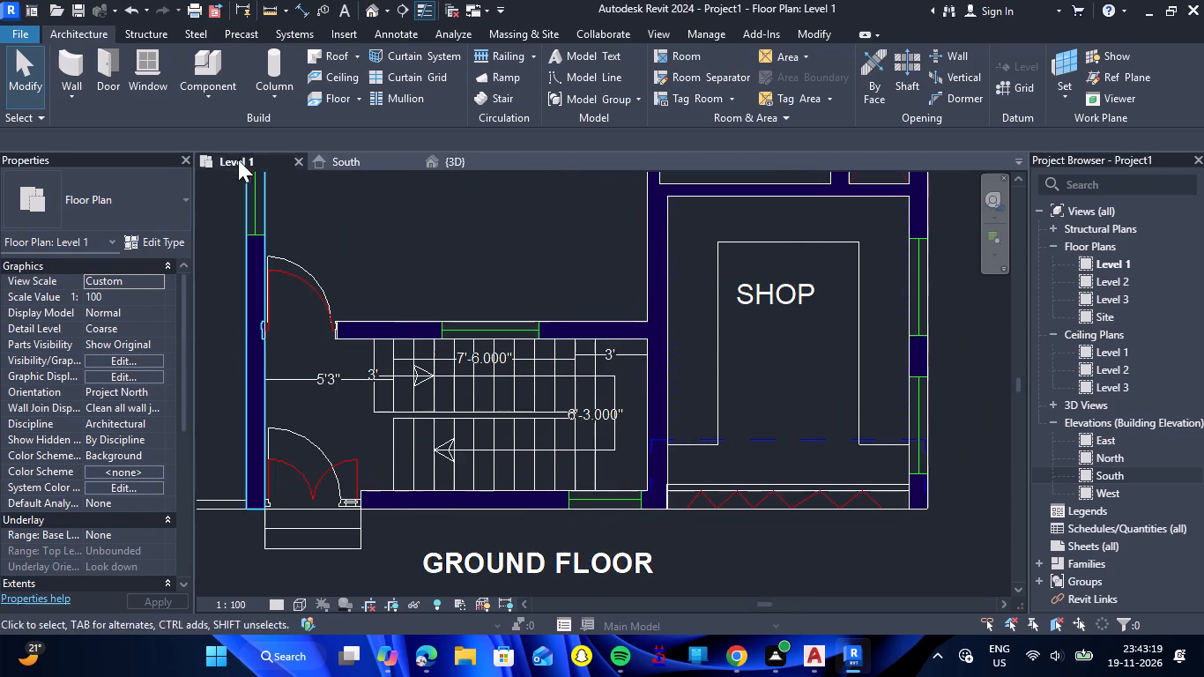
pyautogui.click(137, 63)
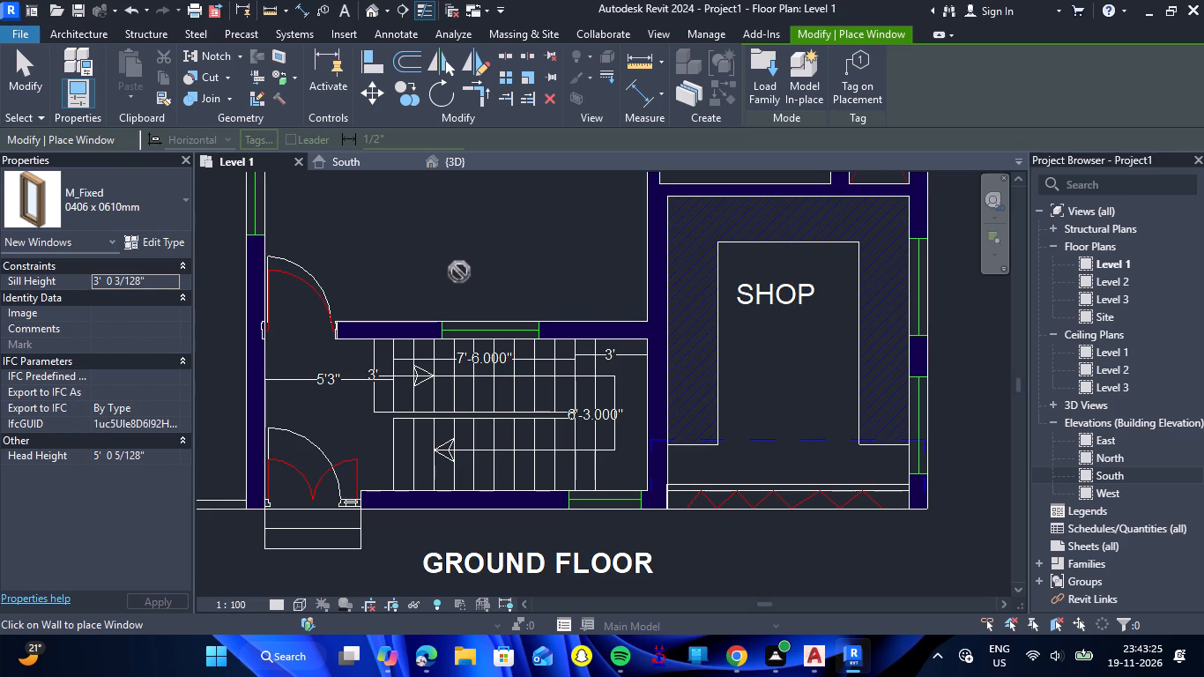
pyautogui.doubleClick(771, 72)
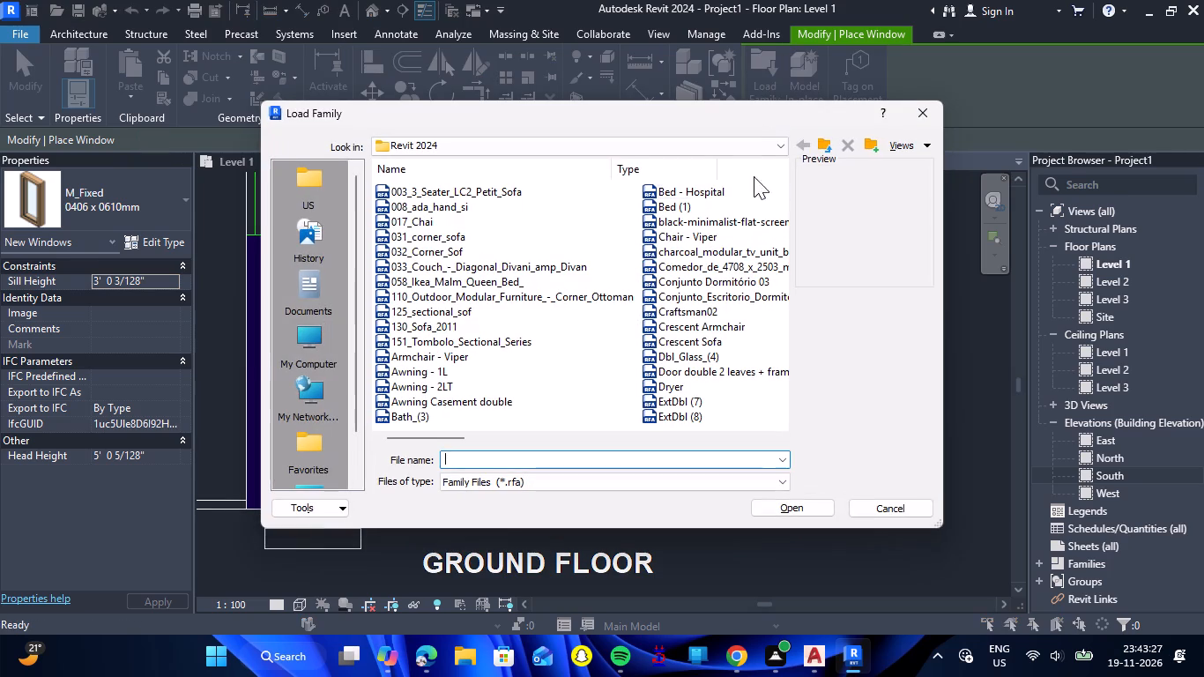
pyautogui.doubleClick(829, 144)
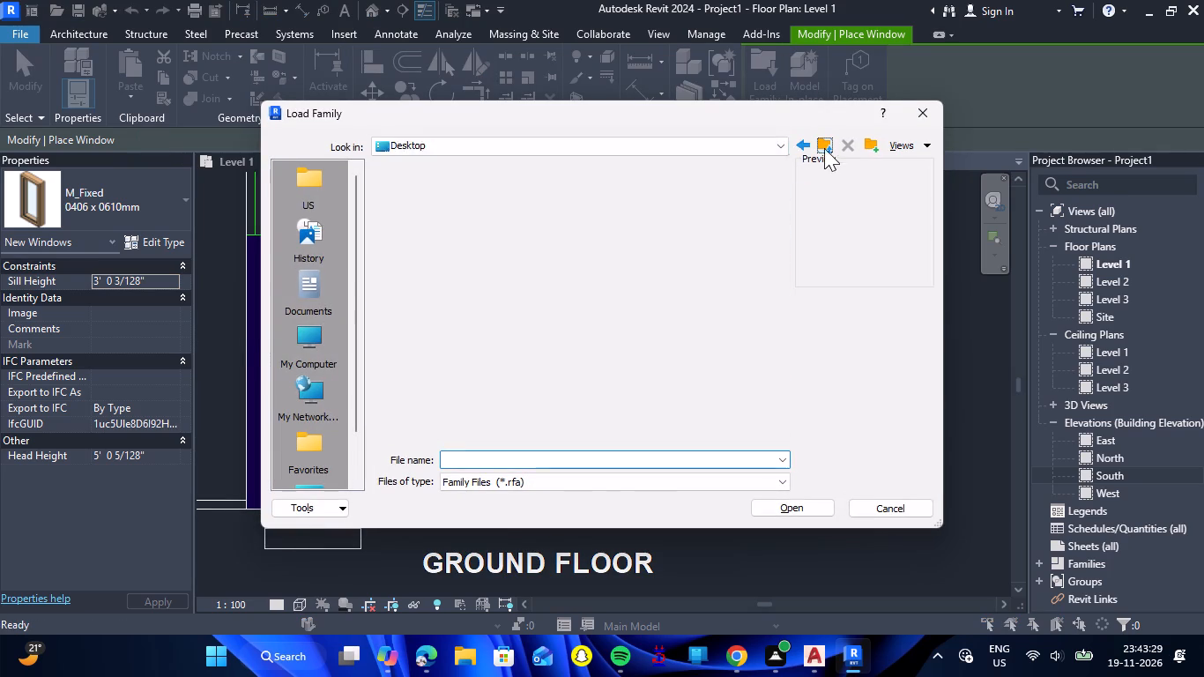
pyautogui.scroll(-4, 292, 344)
pyautogui.click(307, 294)
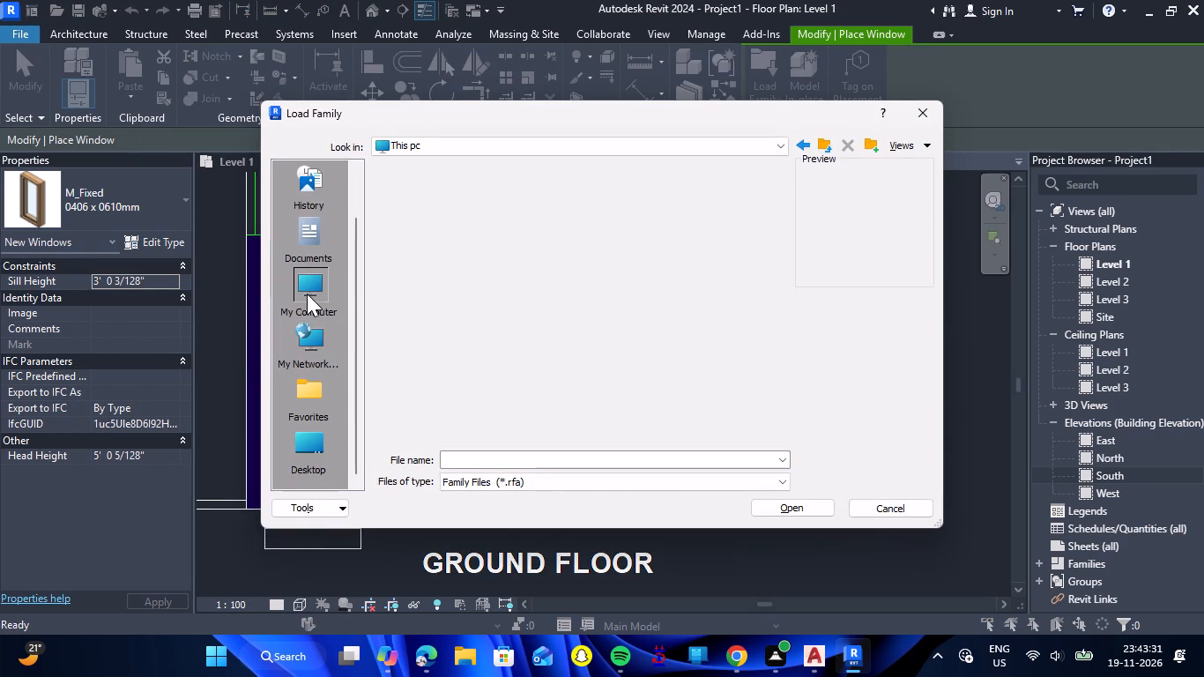
pyautogui.doubleClick(455, 195)
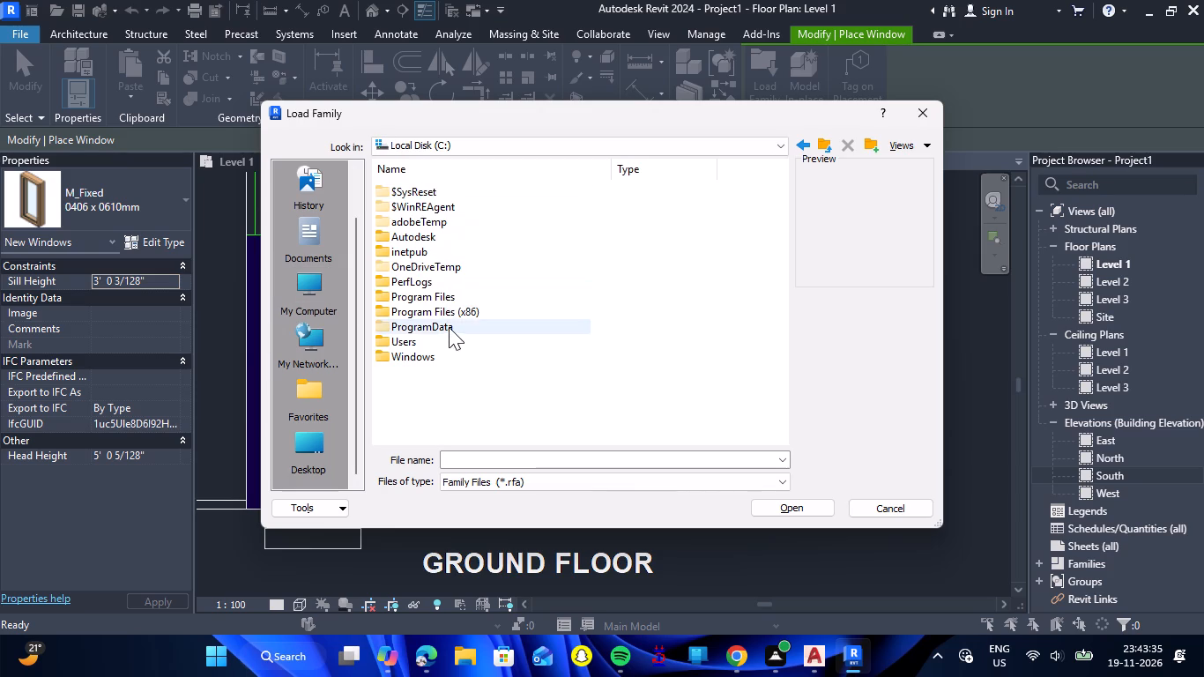
pyautogui.tripleClick(449, 327)
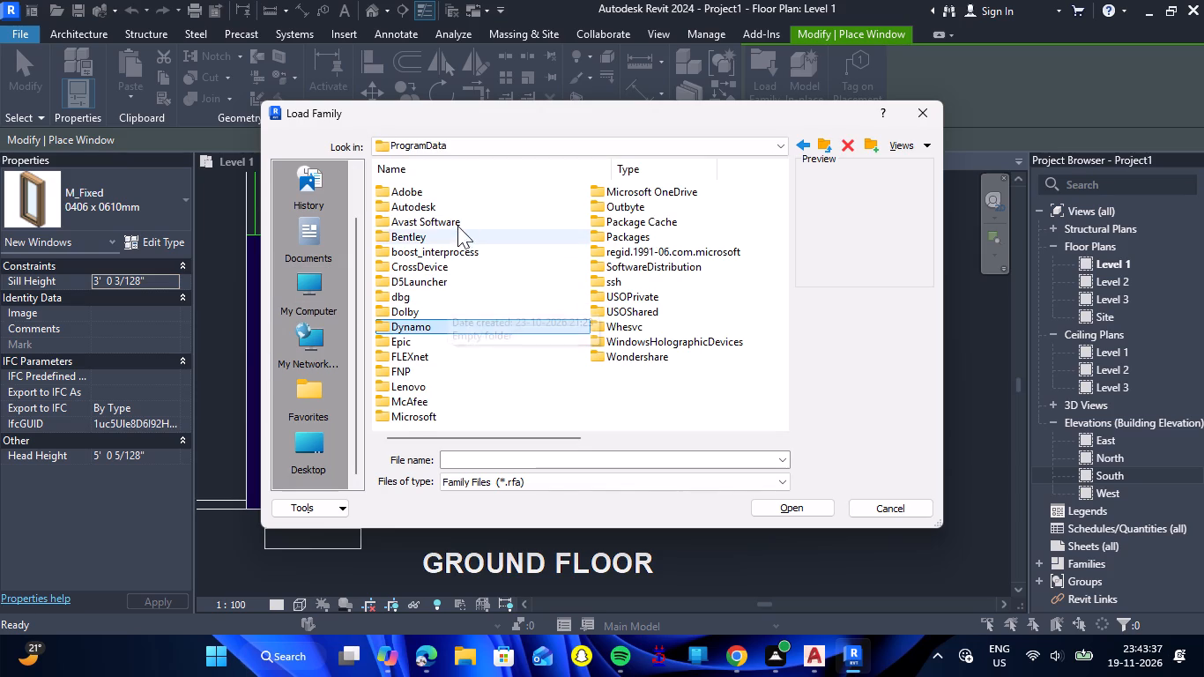
pyautogui.tripleClick(450, 213)
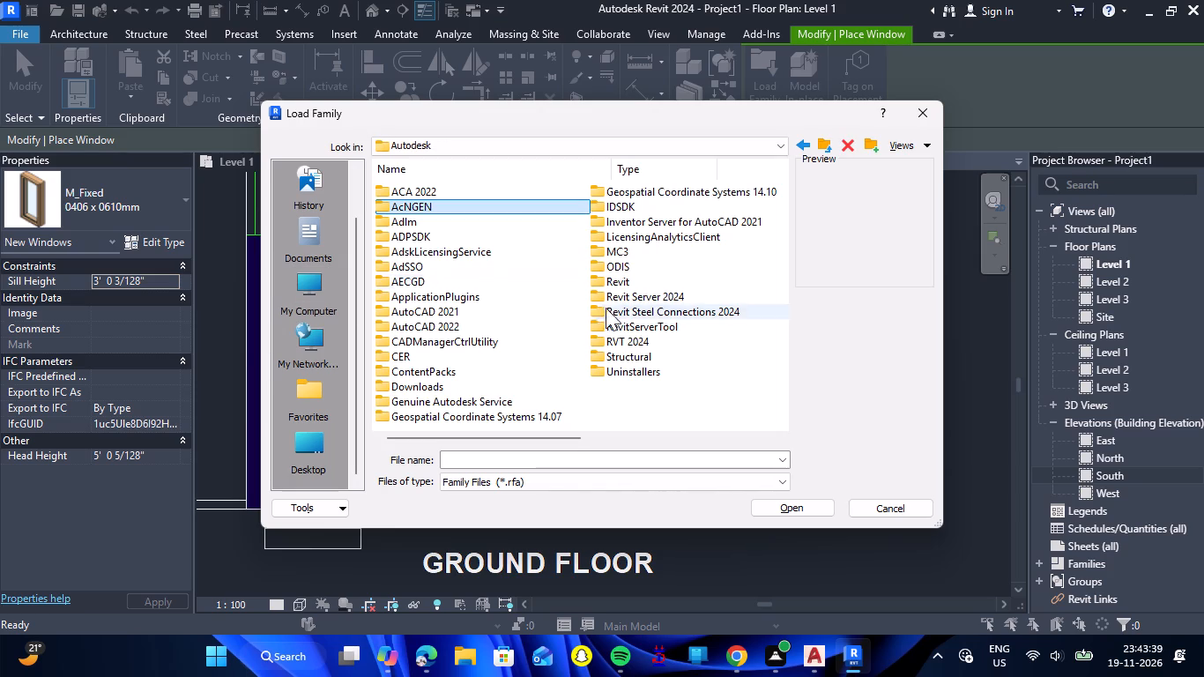
pyautogui.doubleClick(646, 345)
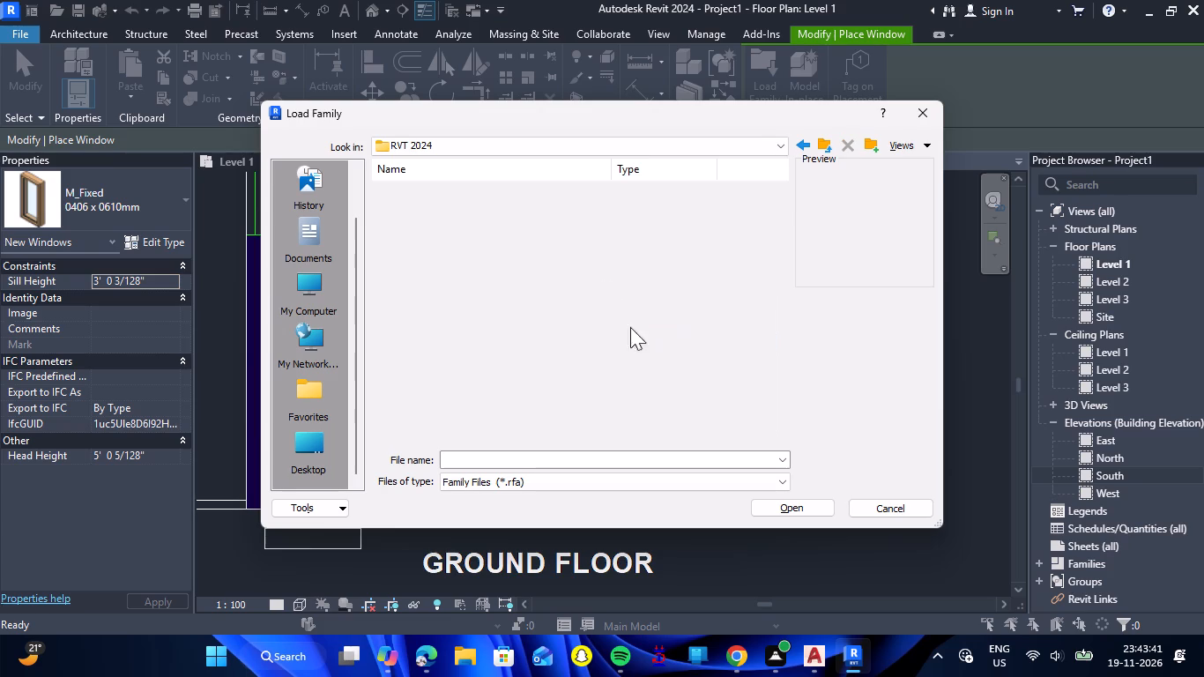
pyautogui.doubleClick(457, 222)
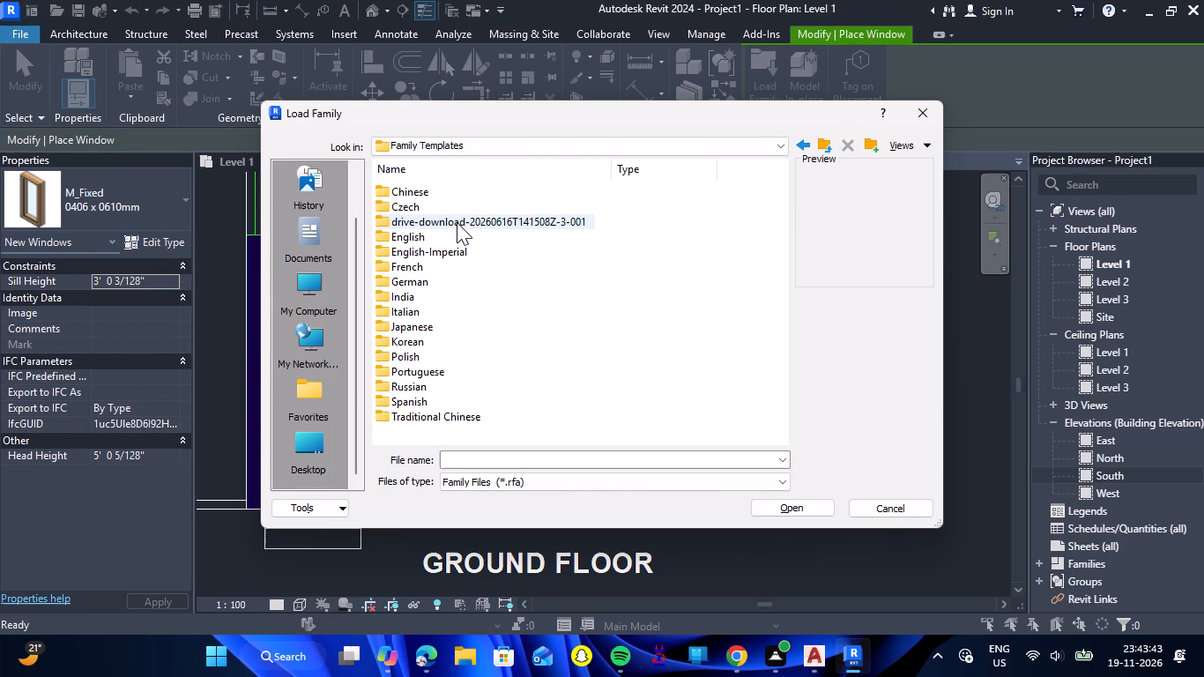
pyautogui.doubleClick(443, 300)
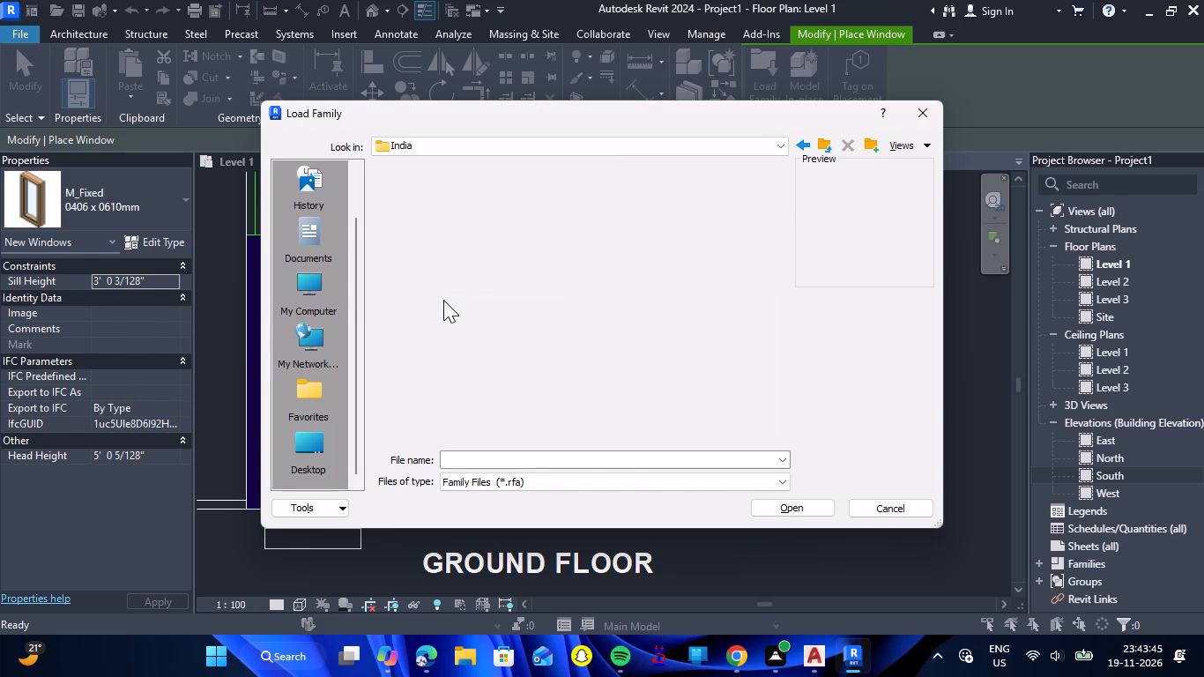
pyautogui.scroll(-2, 464, 330)
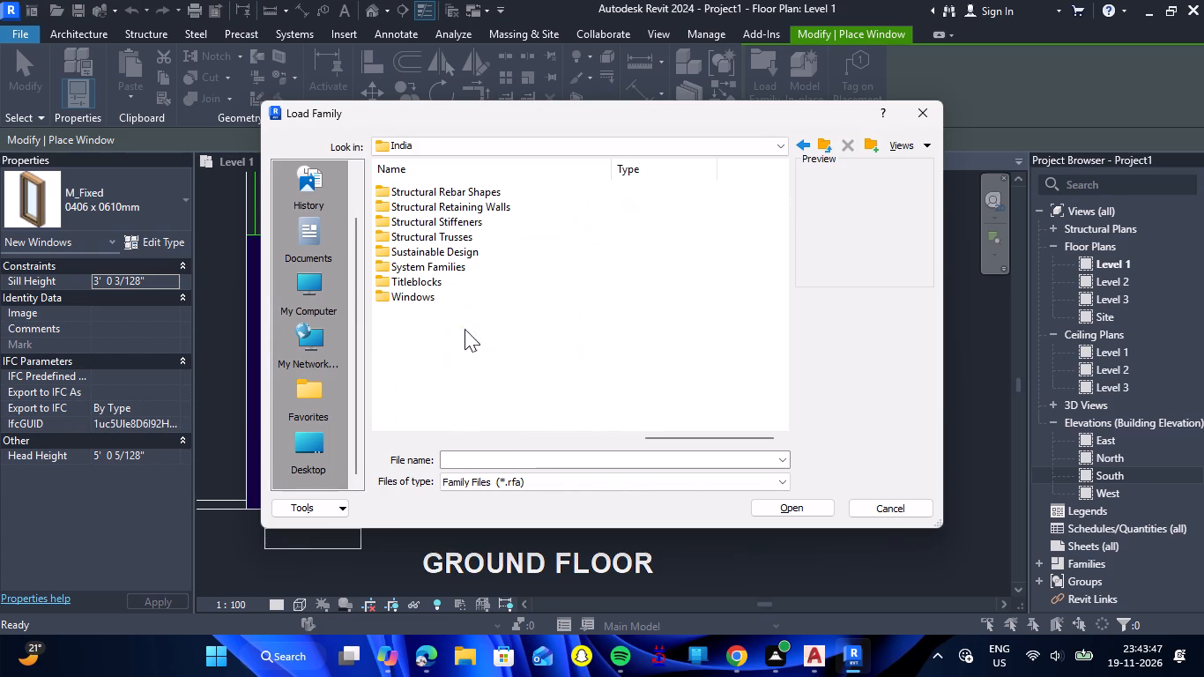
pyautogui.tripleClick(457, 296)
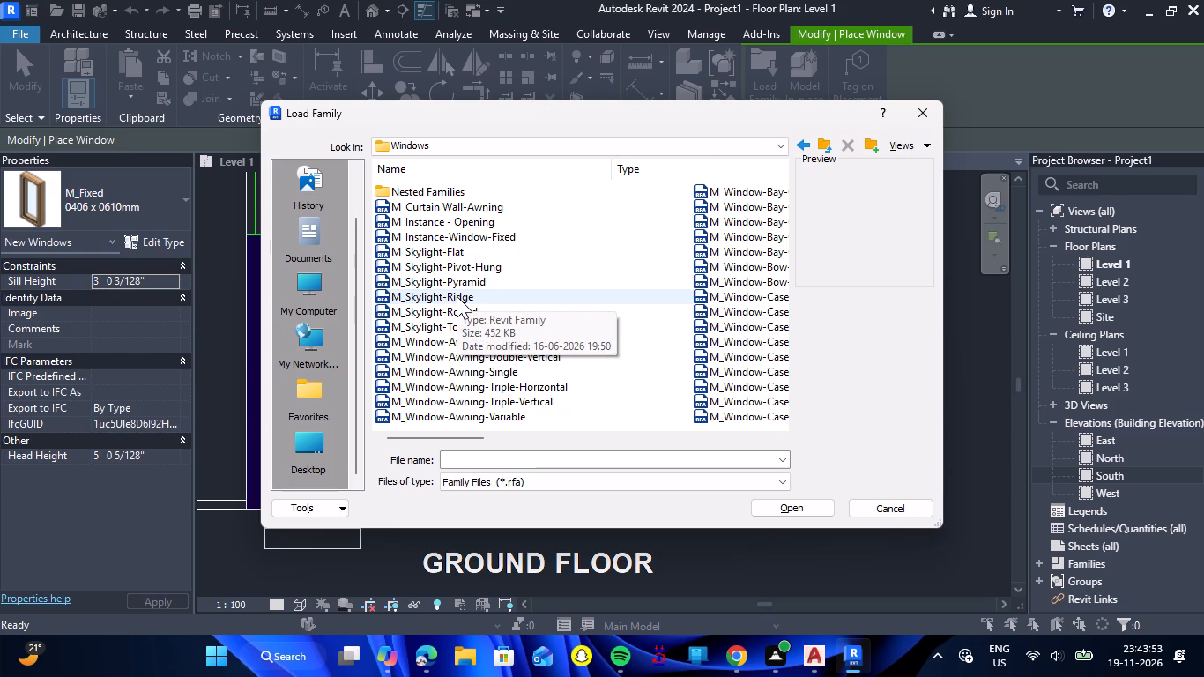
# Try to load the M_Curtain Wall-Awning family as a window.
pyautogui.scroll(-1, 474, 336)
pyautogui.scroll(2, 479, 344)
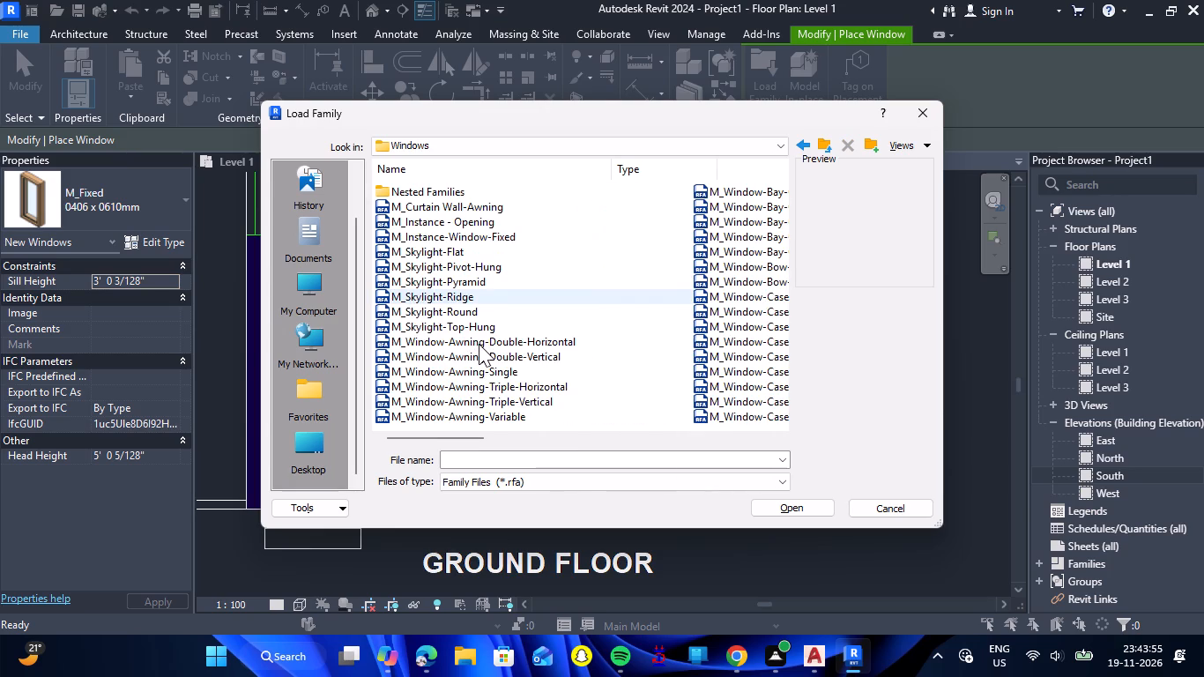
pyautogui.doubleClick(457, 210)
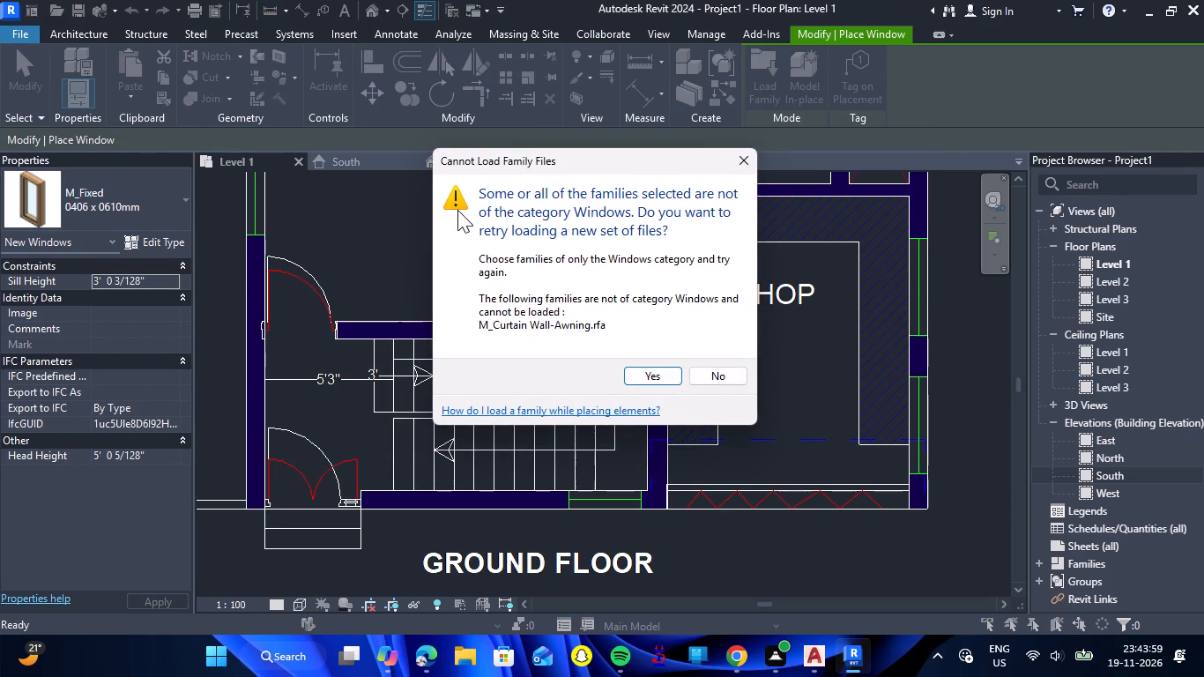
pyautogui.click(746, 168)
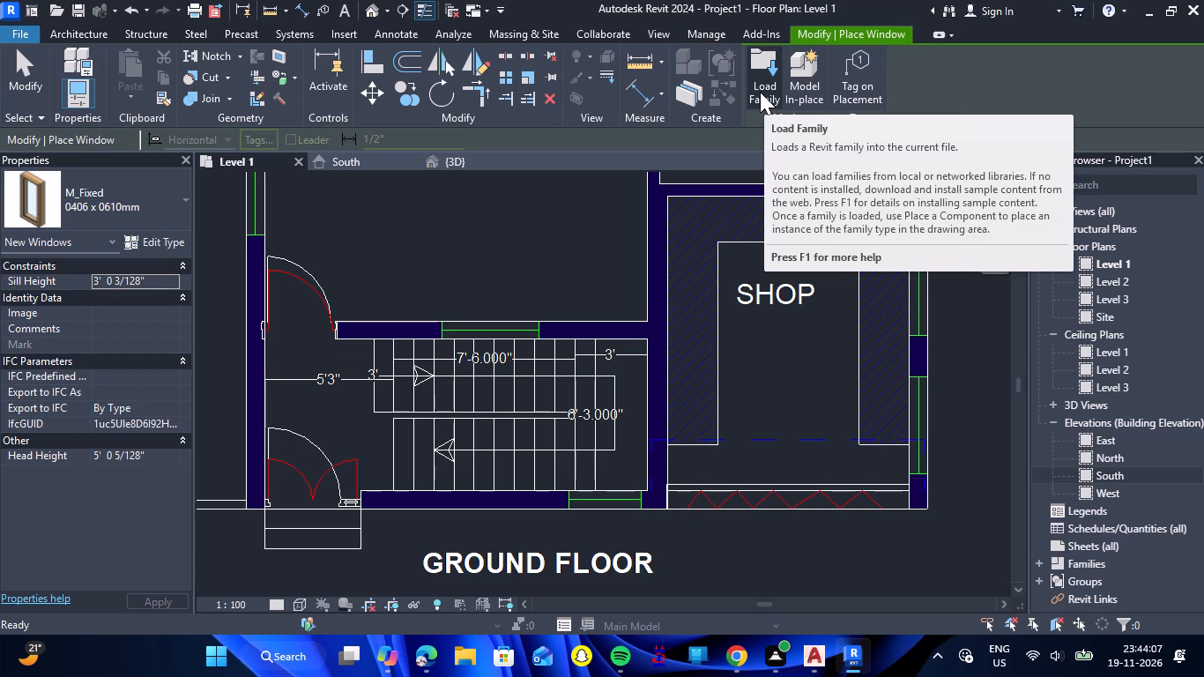
# Load the M_Window-Awning-Double-Horizontal window family with its 1400 x 800mm type.
pyautogui.click(760, 92)
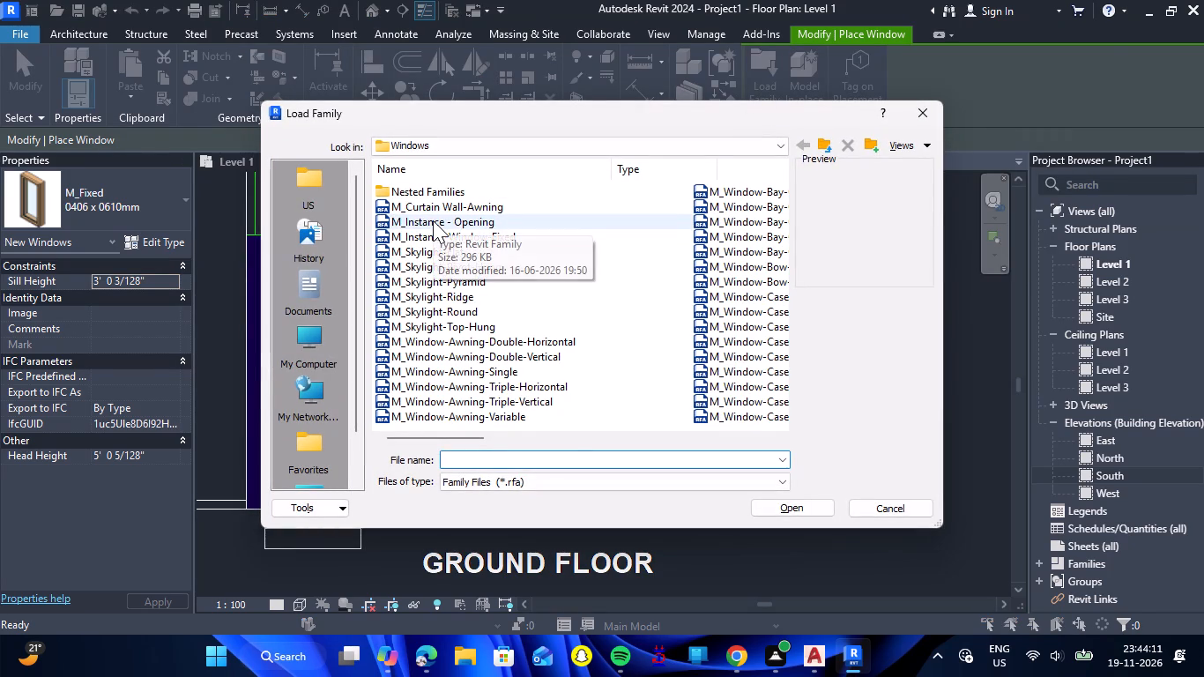
pyautogui.scroll(-1, 433, 220)
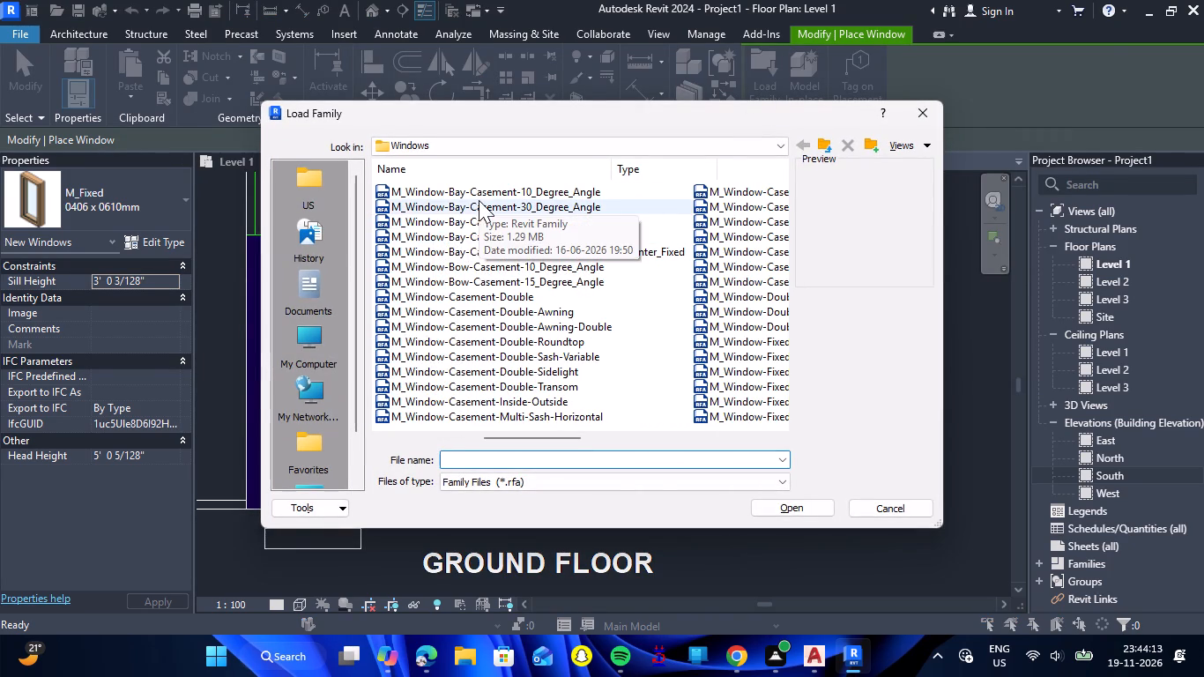
pyautogui.scroll(2, 479, 200)
pyautogui.click(470, 331)
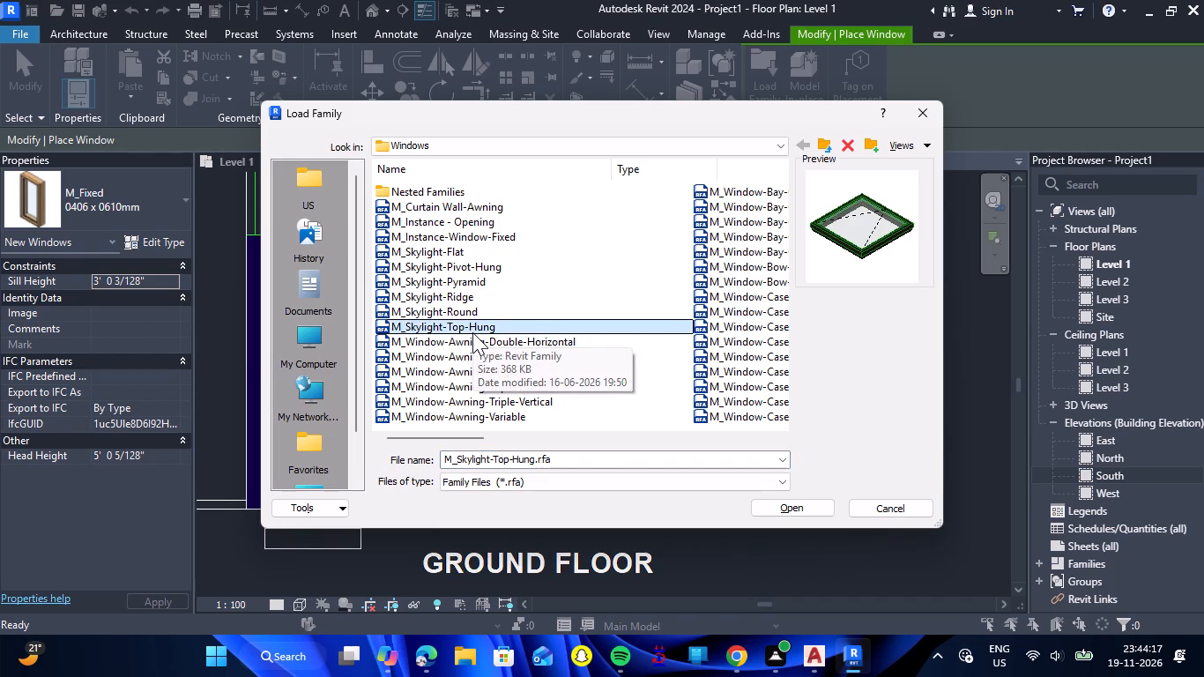
pyautogui.press('Down')
pyautogui.press('Down')
pyautogui.press('Down')
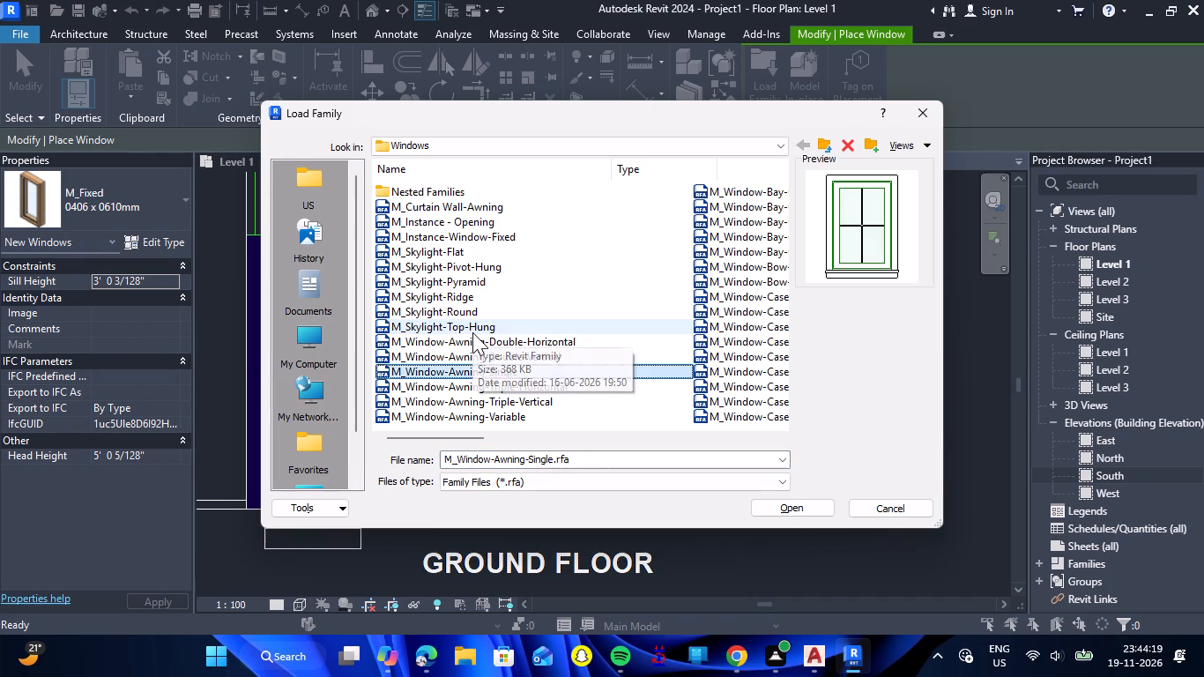
pyautogui.press('Up')
pyautogui.press('Up')
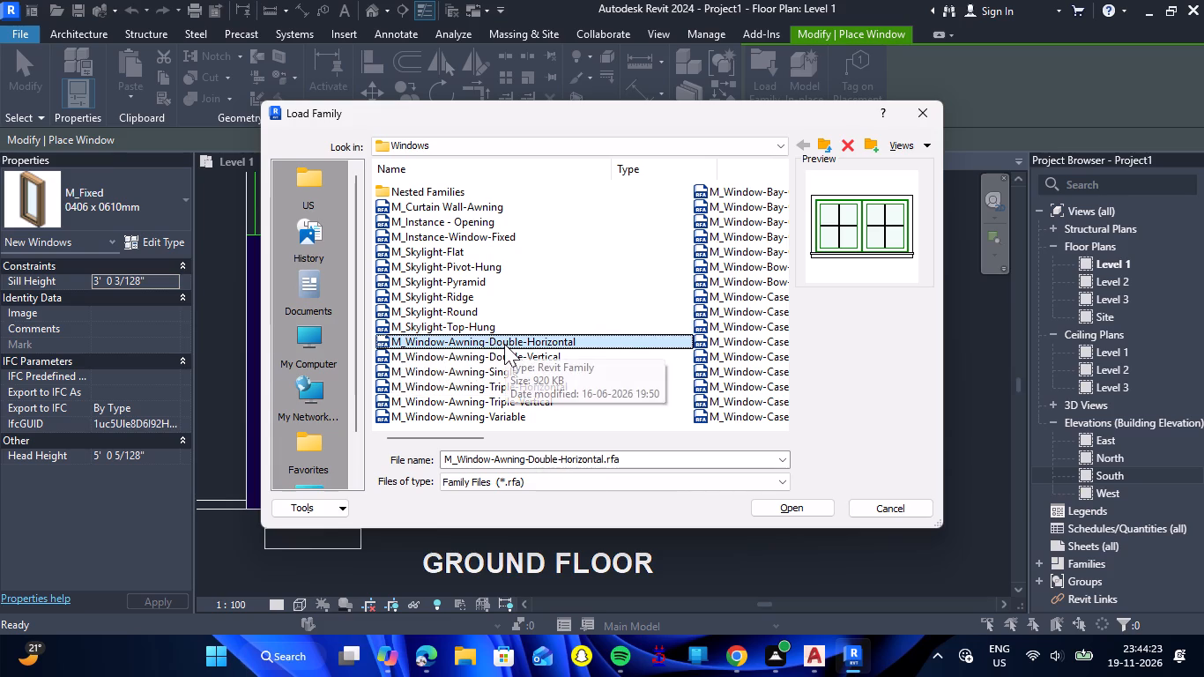
pyautogui.doubleClick(504, 344)
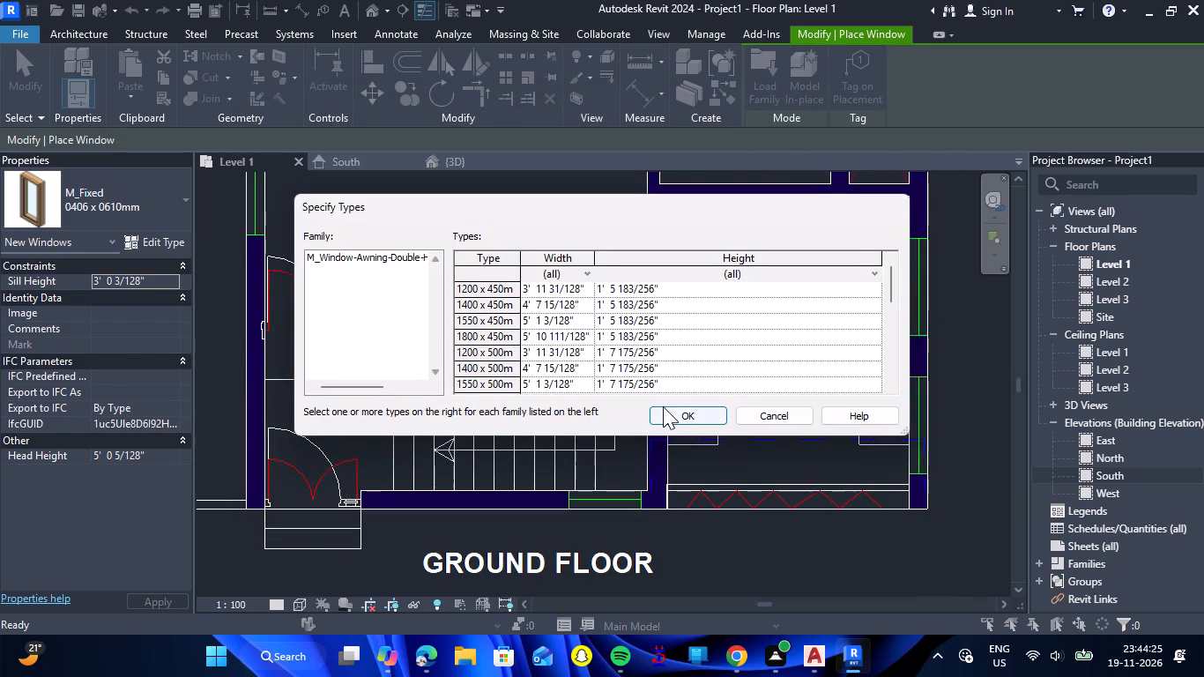
pyautogui.scroll(-2, 558, 328)
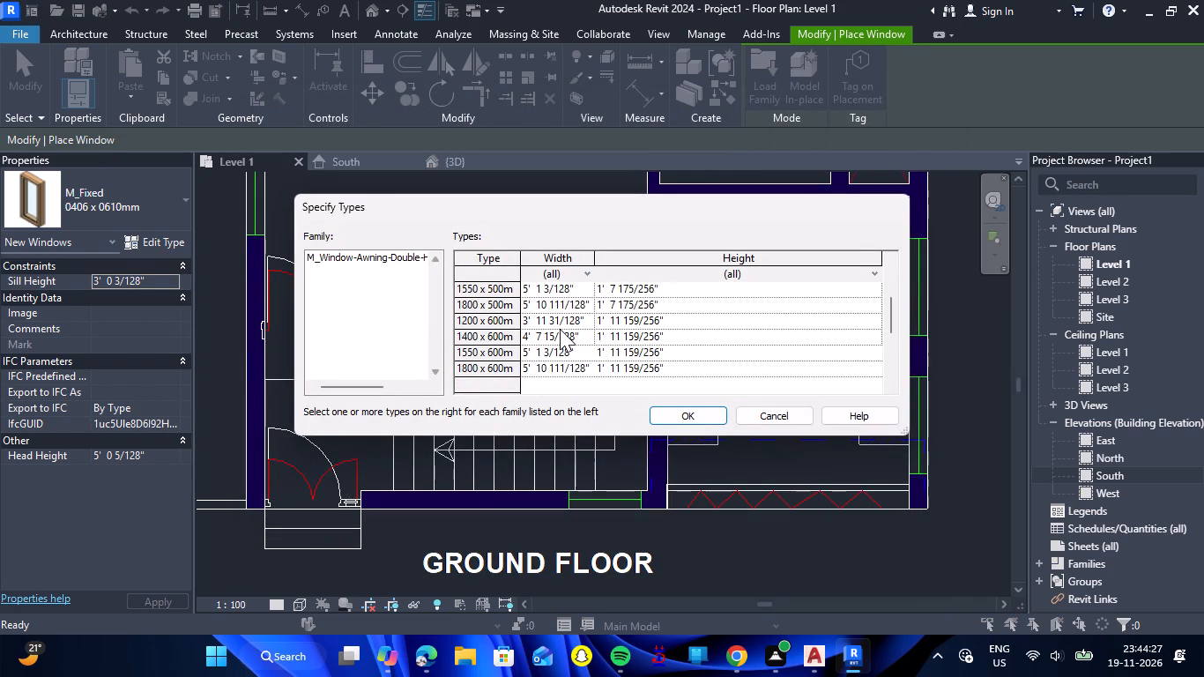
pyautogui.scroll(-3, 560, 329)
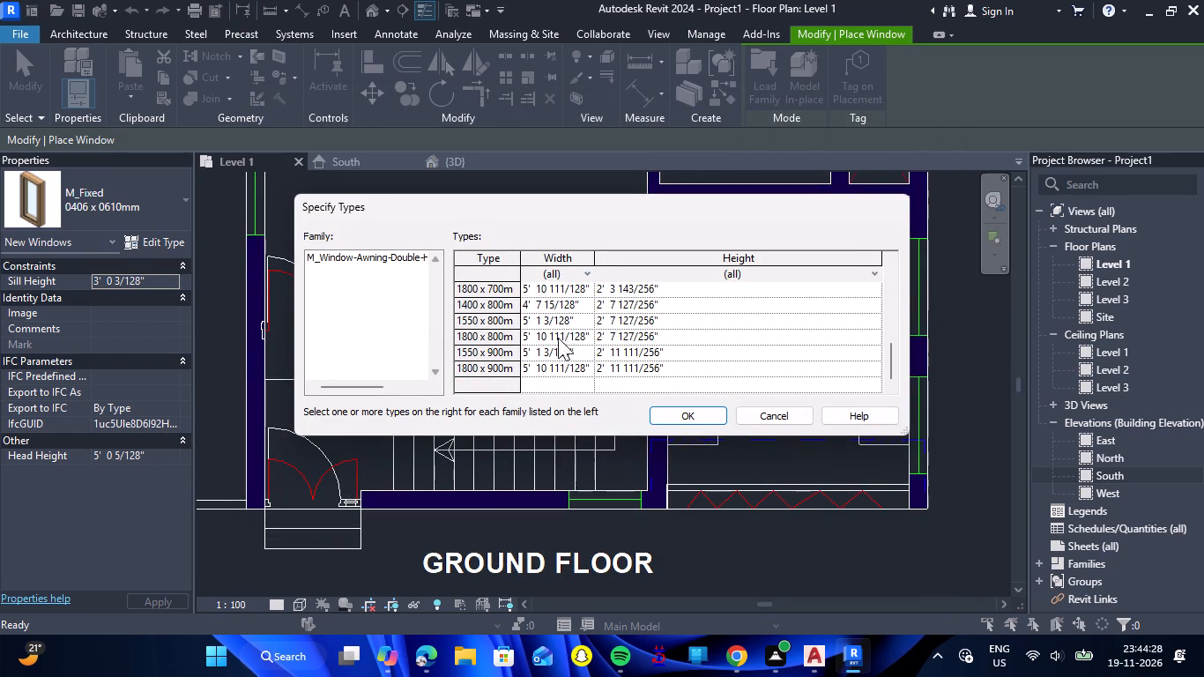
pyautogui.doubleClick(537, 304)
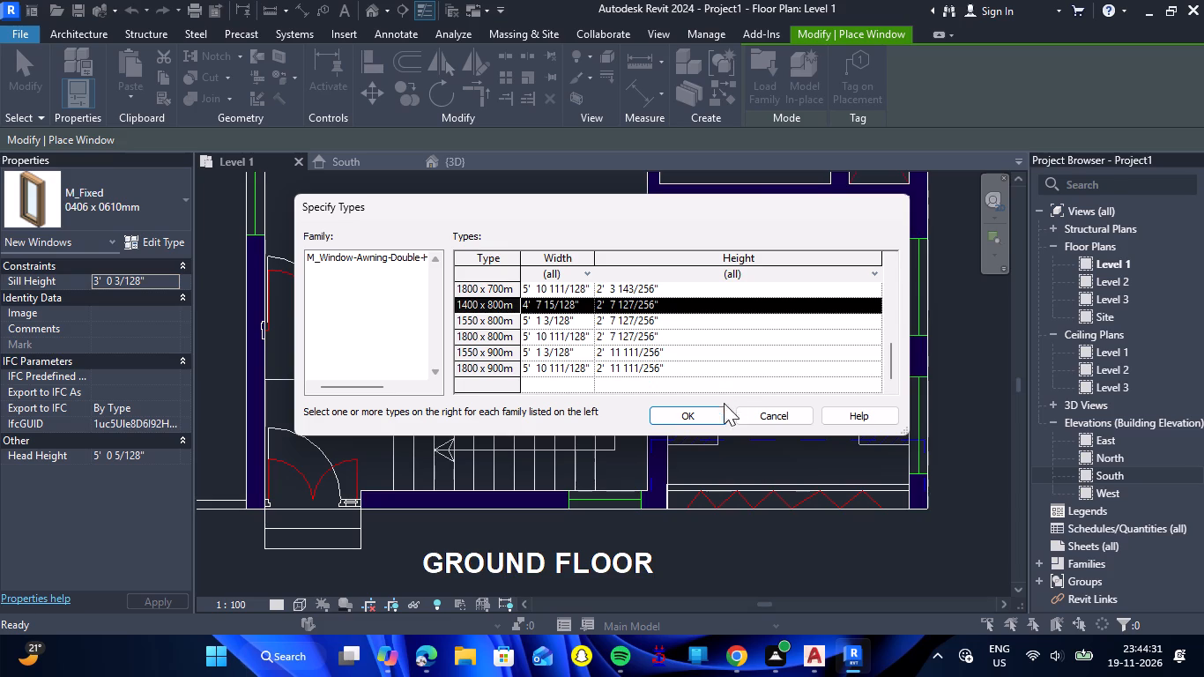
pyautogui.click(684, 415)
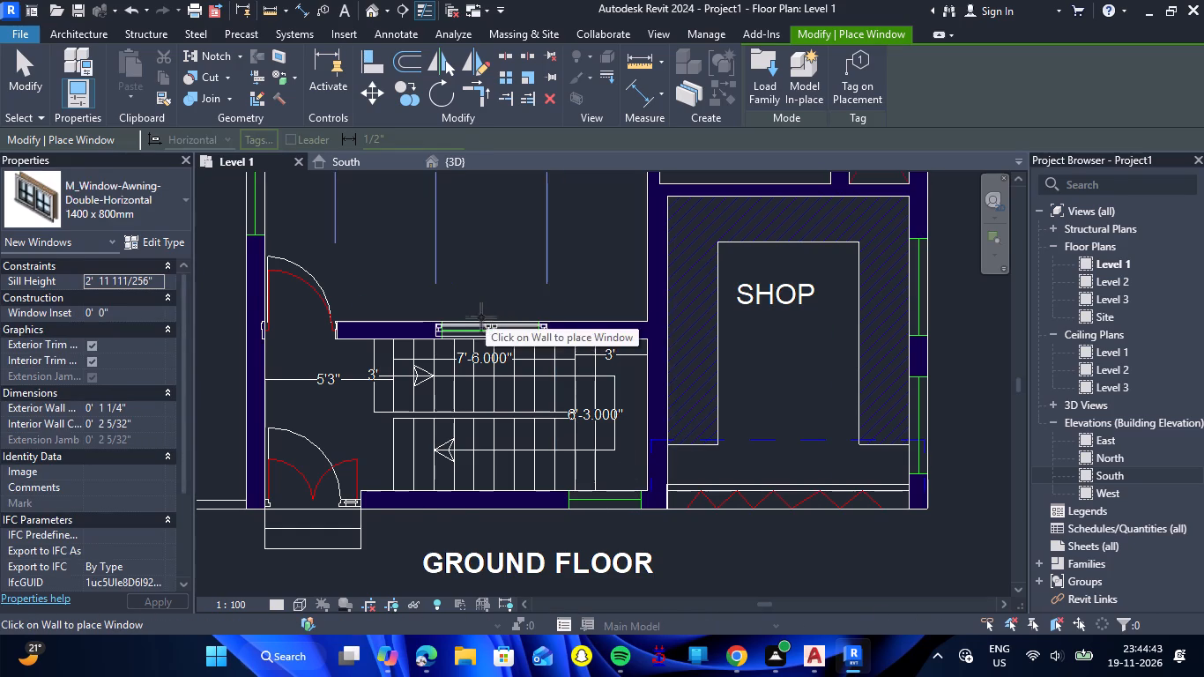
# Duplicate the 1400 x 800mm window type as 4' and set its width to 4'.
pyautogui.click(164, 236)
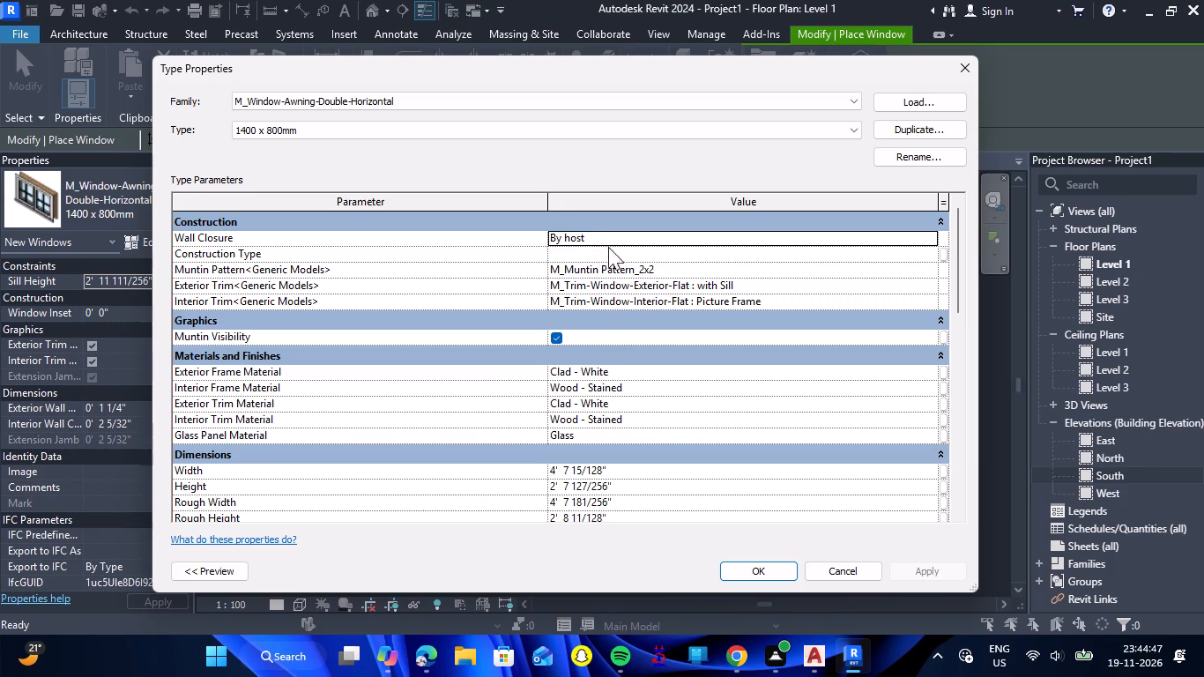
pyautogui.click(901, 125)
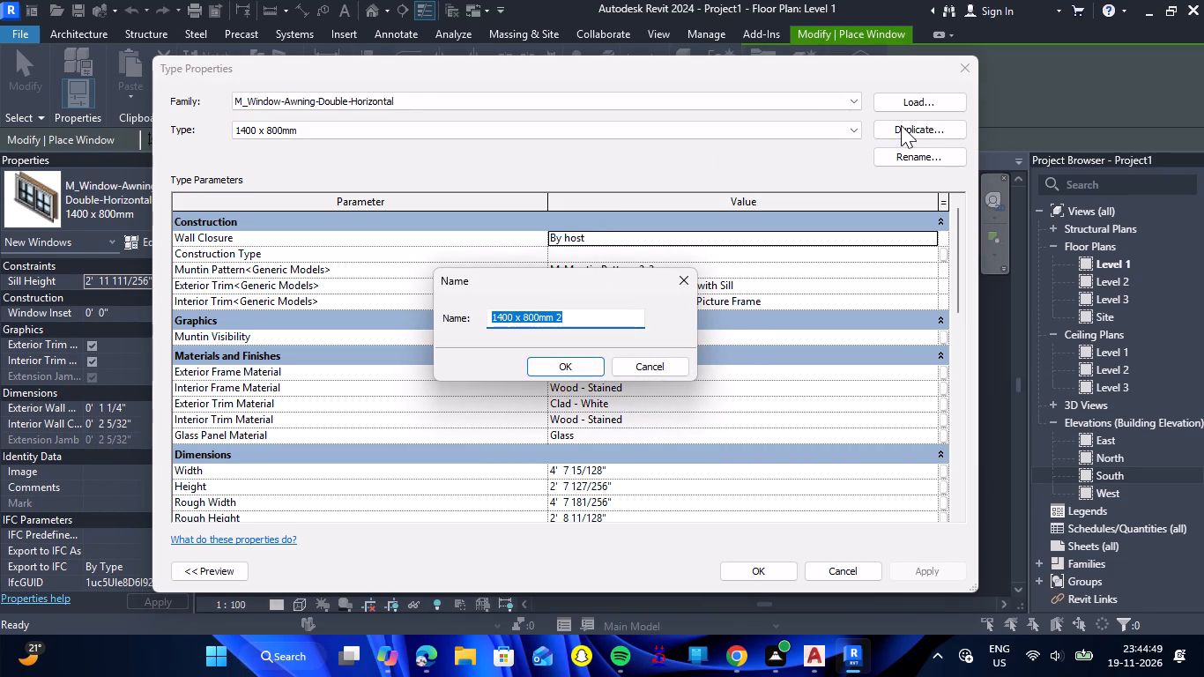
pyautogui.write("4'")
pyautogui.press('Return')
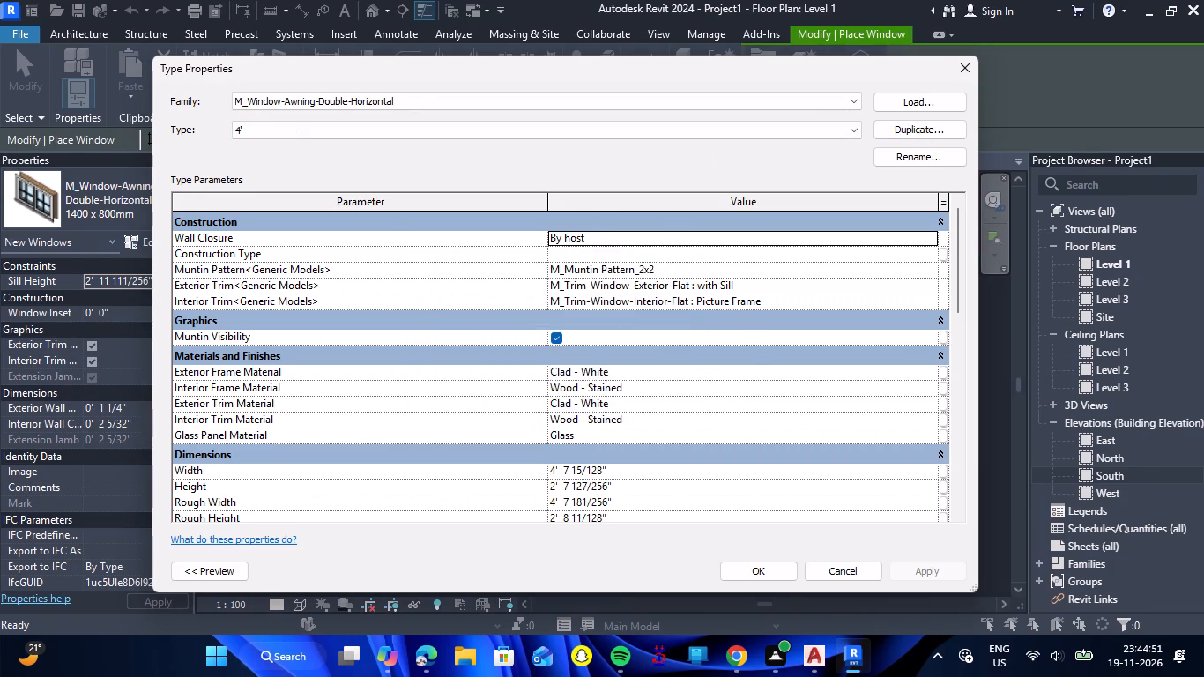
pyautogui.scroll(-1, 539, 426)
pyautogui.click(662, 436)
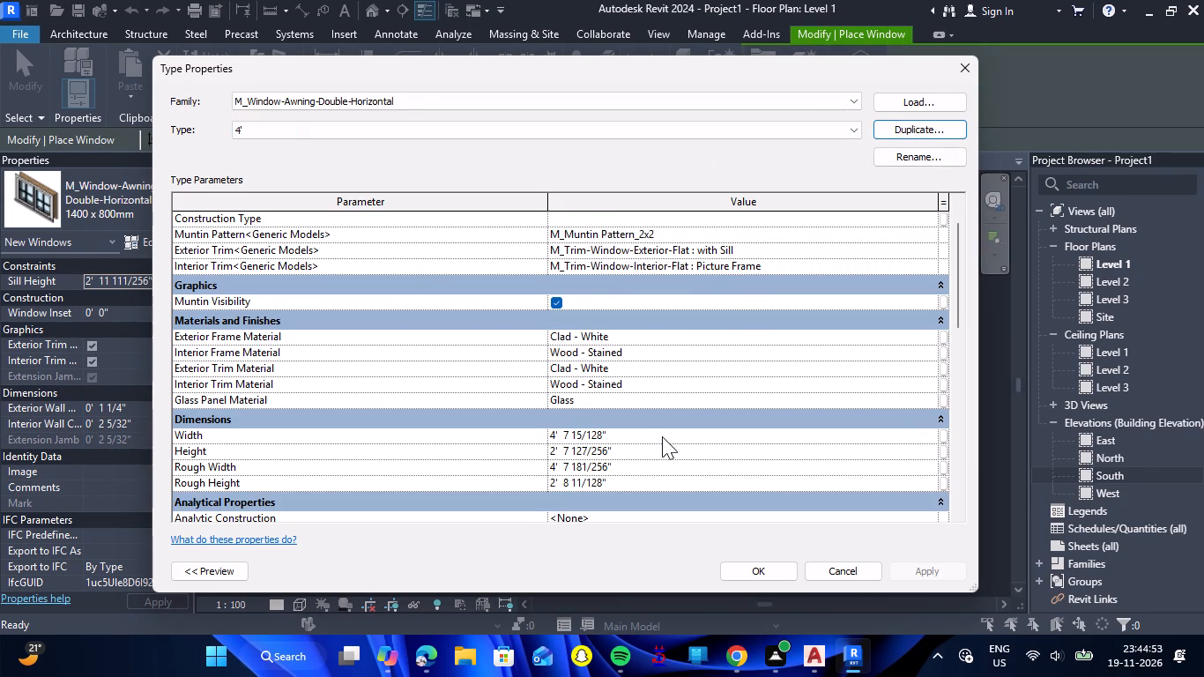
pyautogui.write("4'")
pyautogui.press('Return')
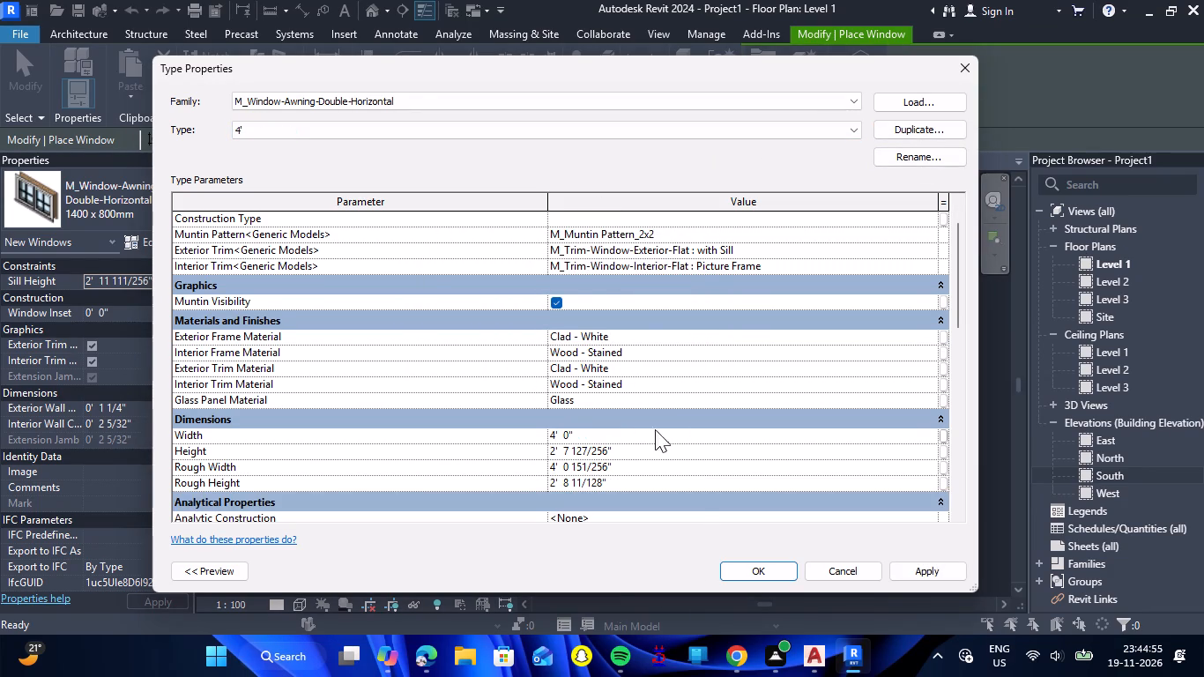
pyautogui.click(773, 563)
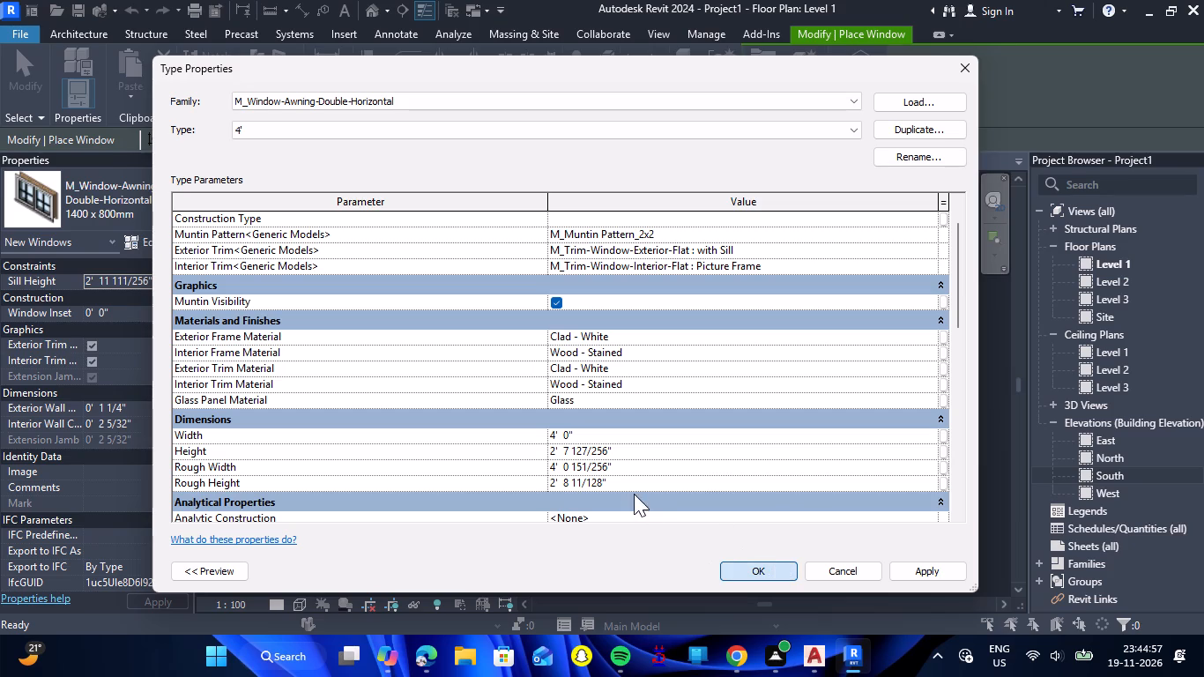
# Place the 4' double awning window in the wall between the drawing/dining room and the stairs, aligned with the CAD opening.
pyautogui.scroll(6, 477, 323)
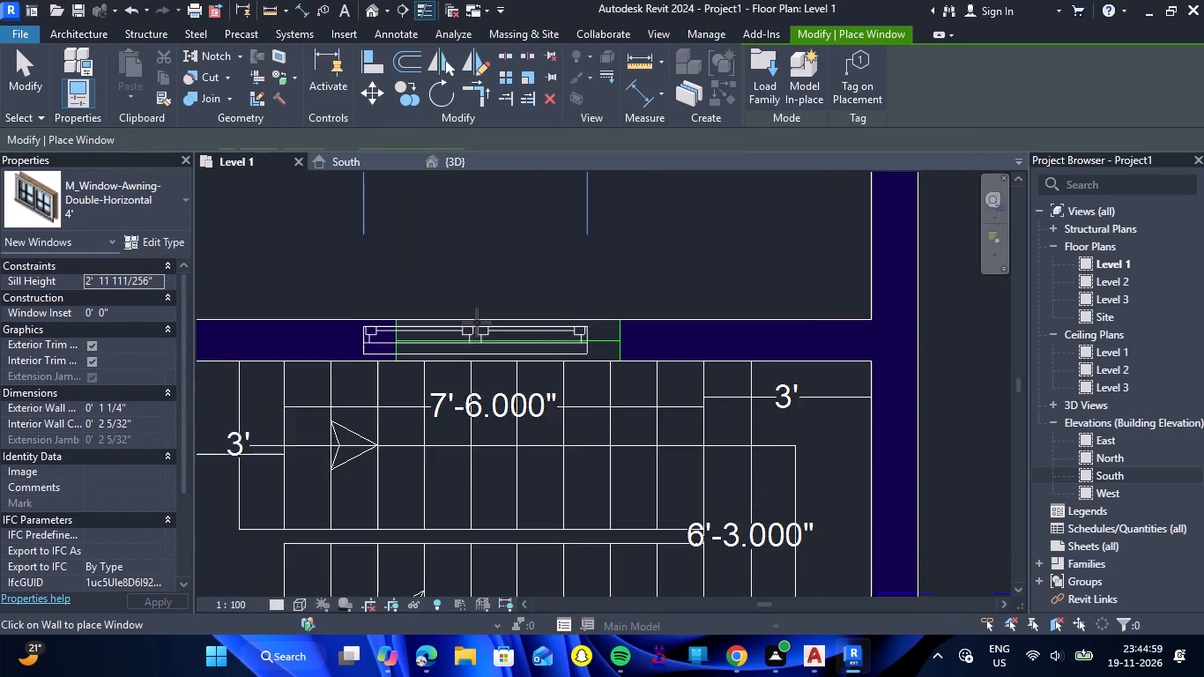
pyautogui.scroll(5, 477, 323)
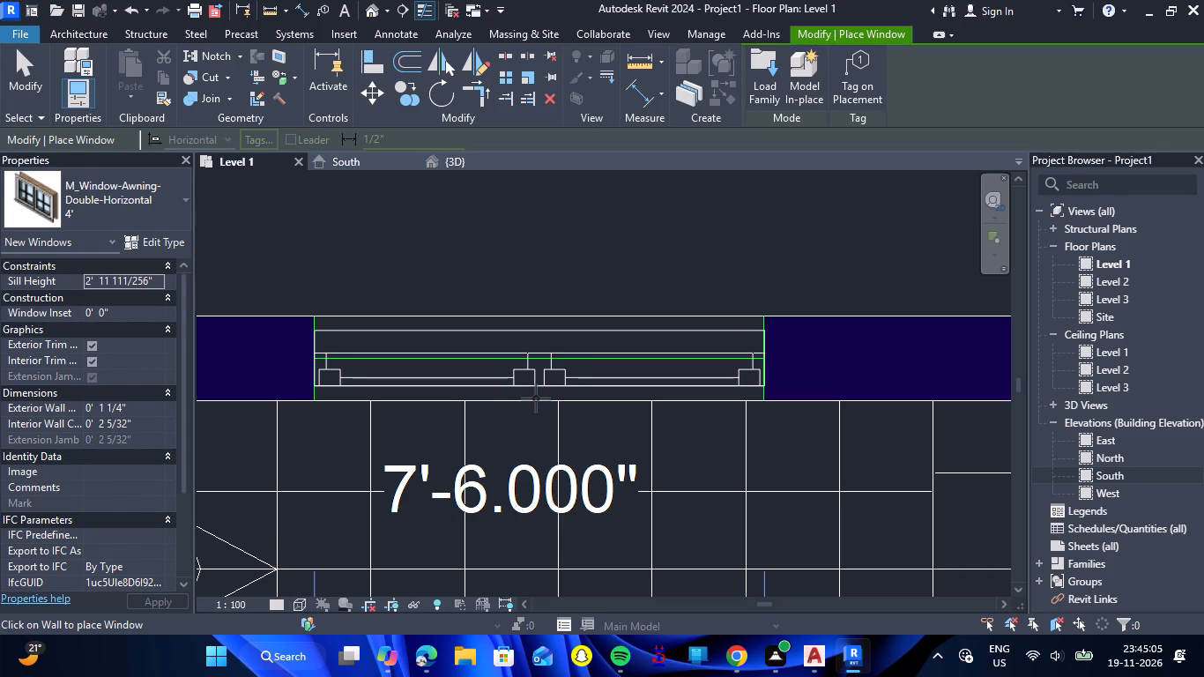
pyautogui.doubleClick(536, 398)
pyautogui.scroll(-2, 527, 388)
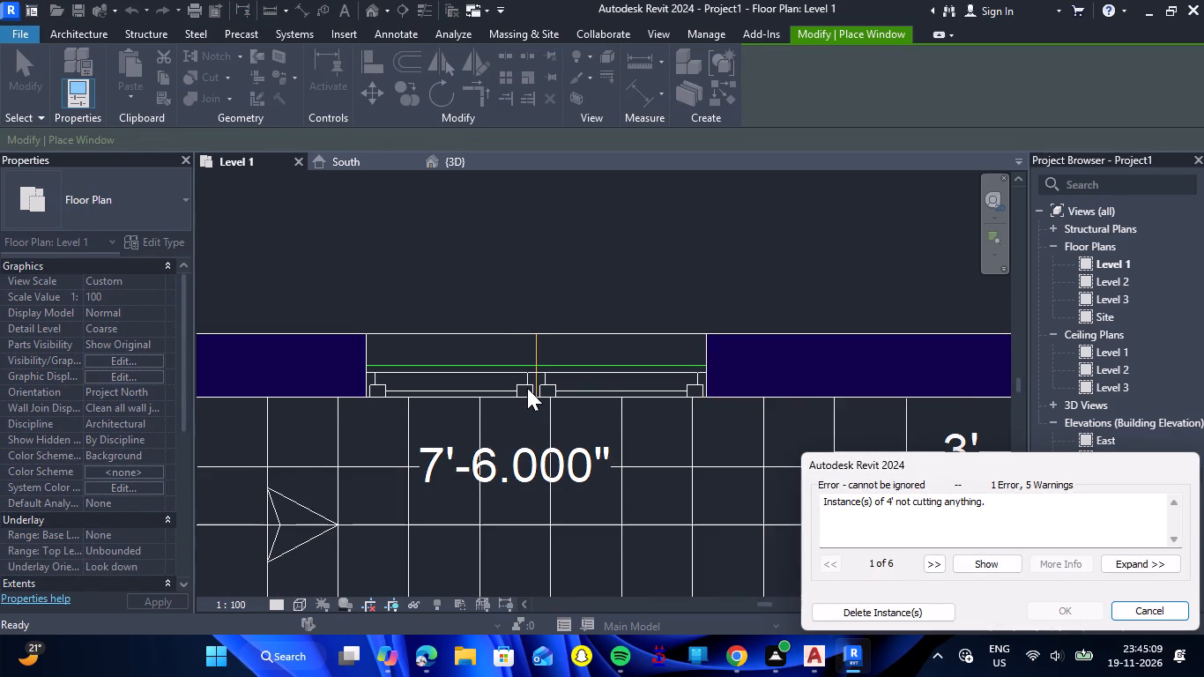
pyautogui.scroll(-3, 497, 317)
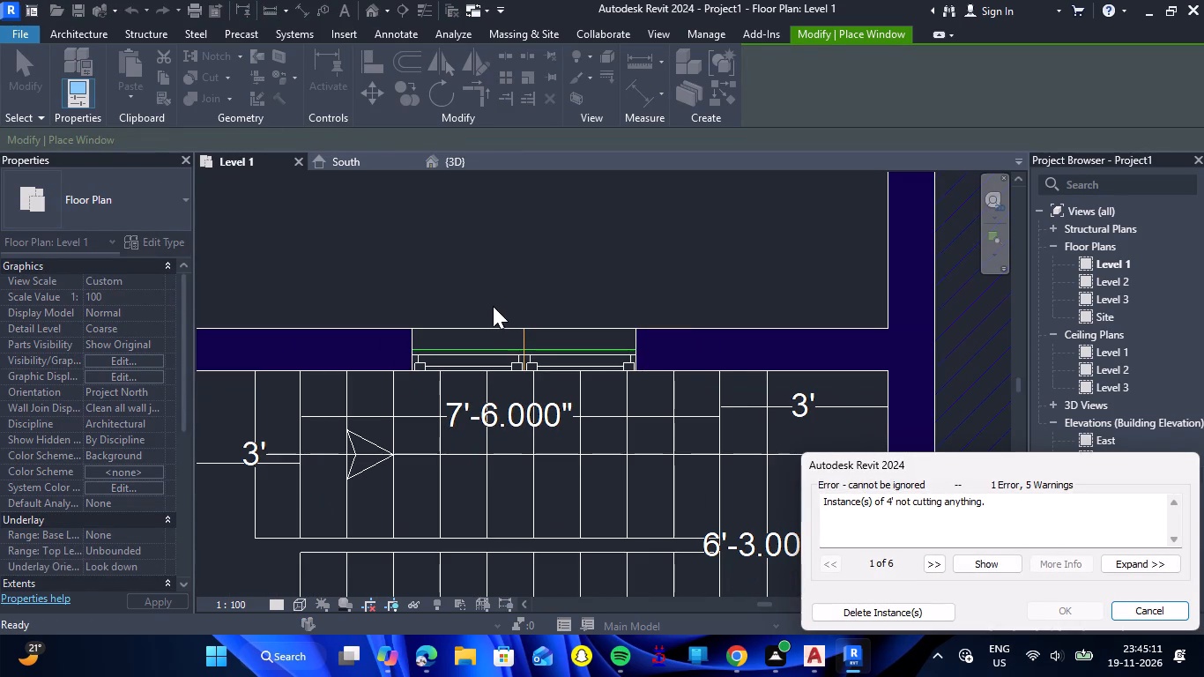
pyautogui.scroll(-11, 493, 306)
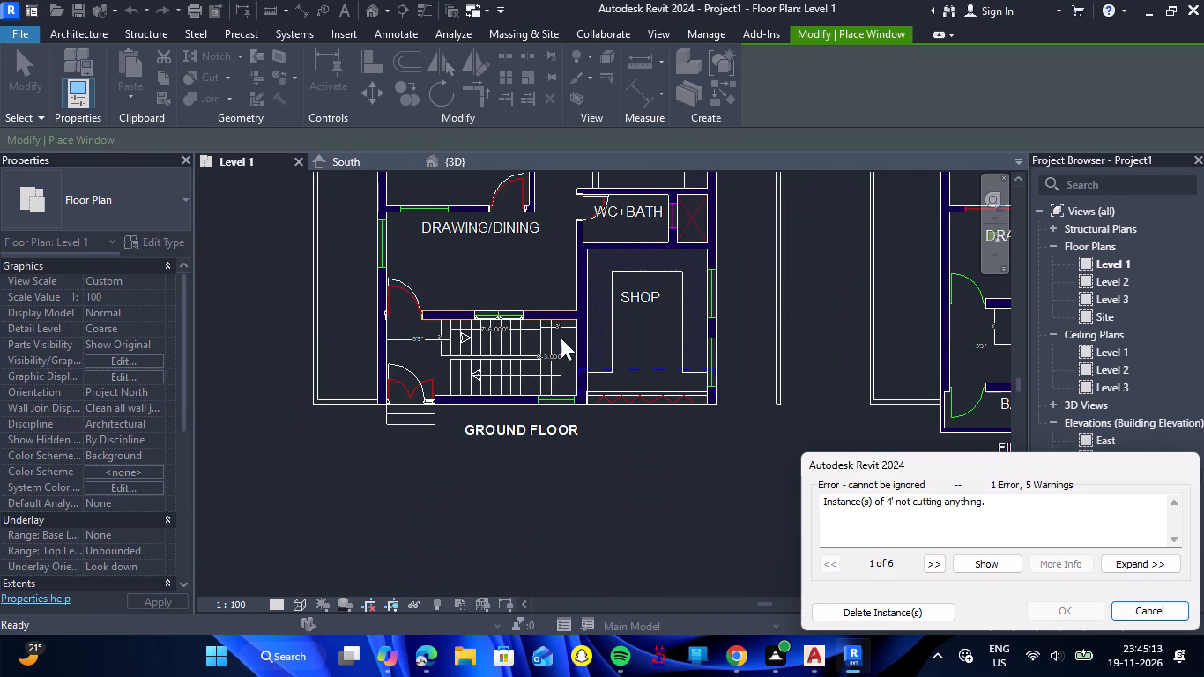
pyautogui.scroll(5, 717, 353)
pyautogui.click(1174, 606)
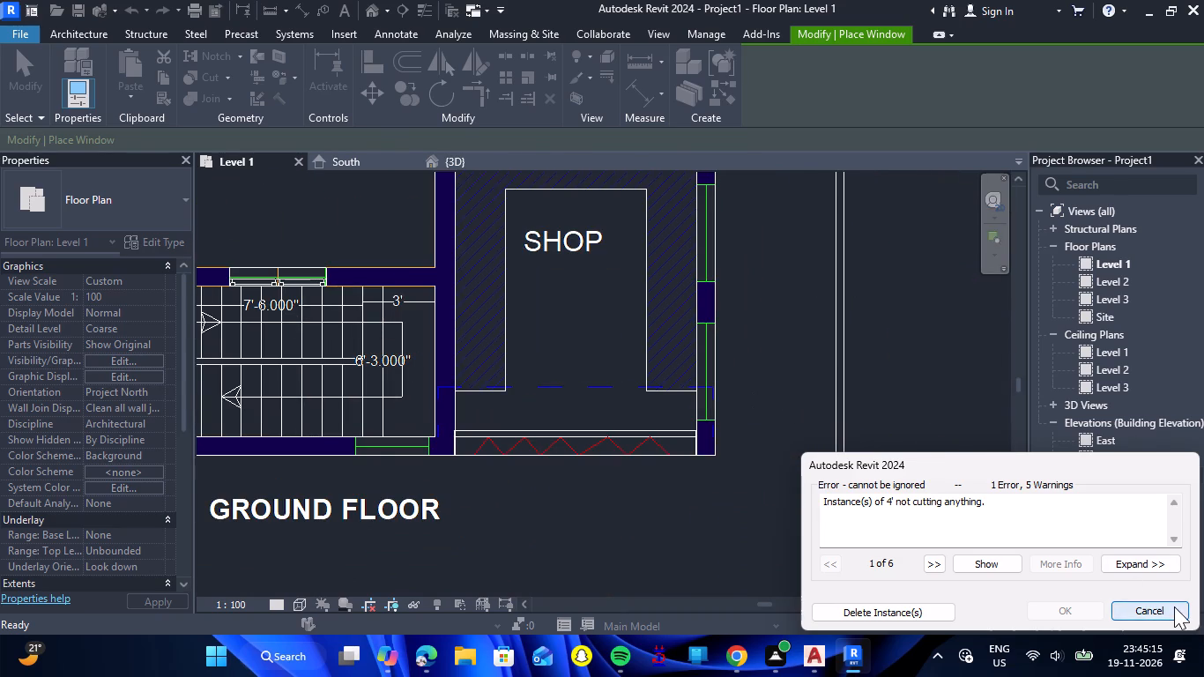
# Place a 4' double awning window in the shop's outer east wall, at the CAD opening nearest the shutter.
pyautogui.scroll(-6, 568, 406)
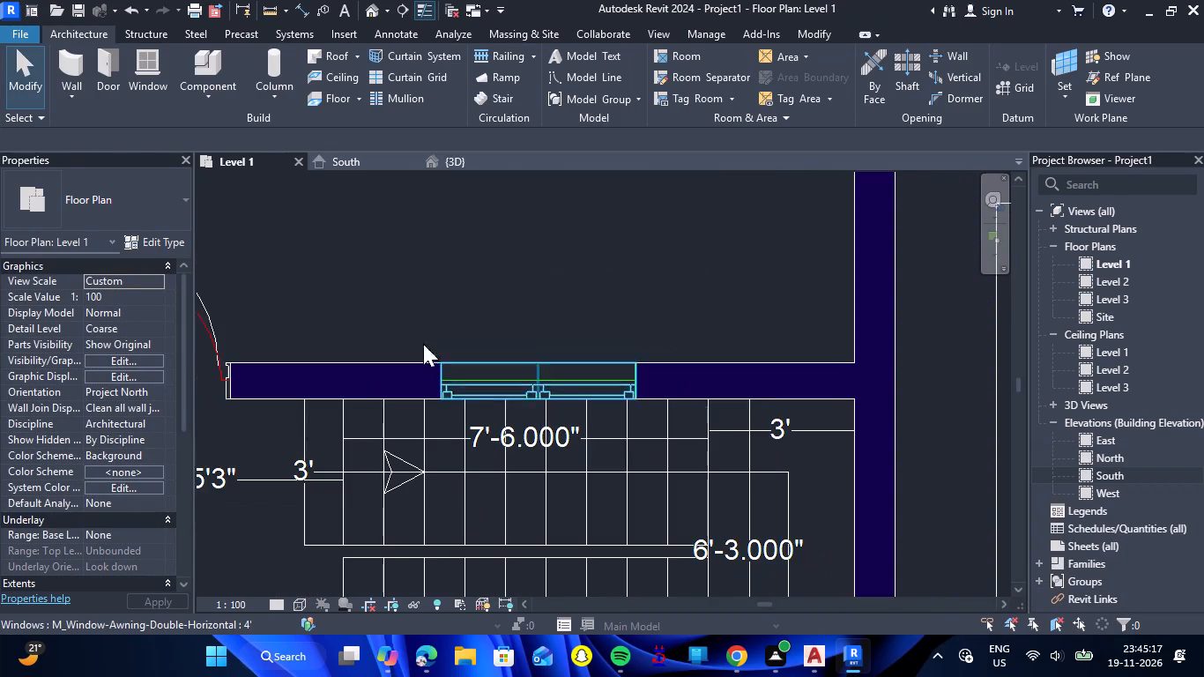
pyautogui.doubleClick(141, 68)
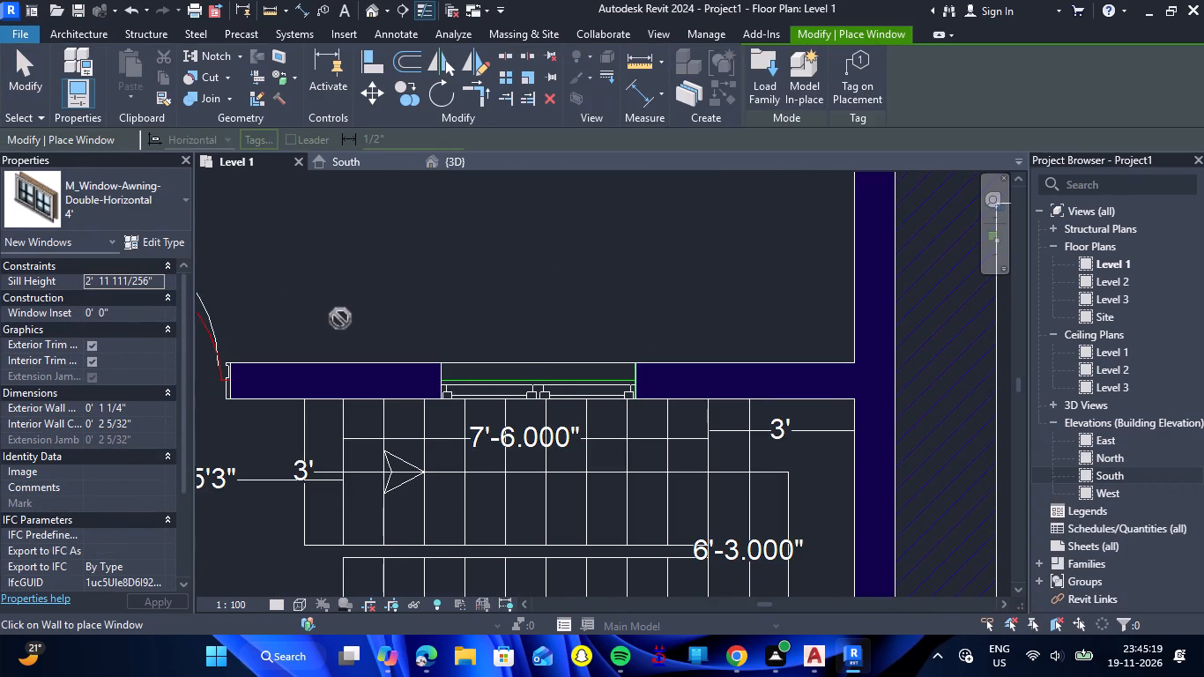
pyautogui.scroll(-11, 747, 449)
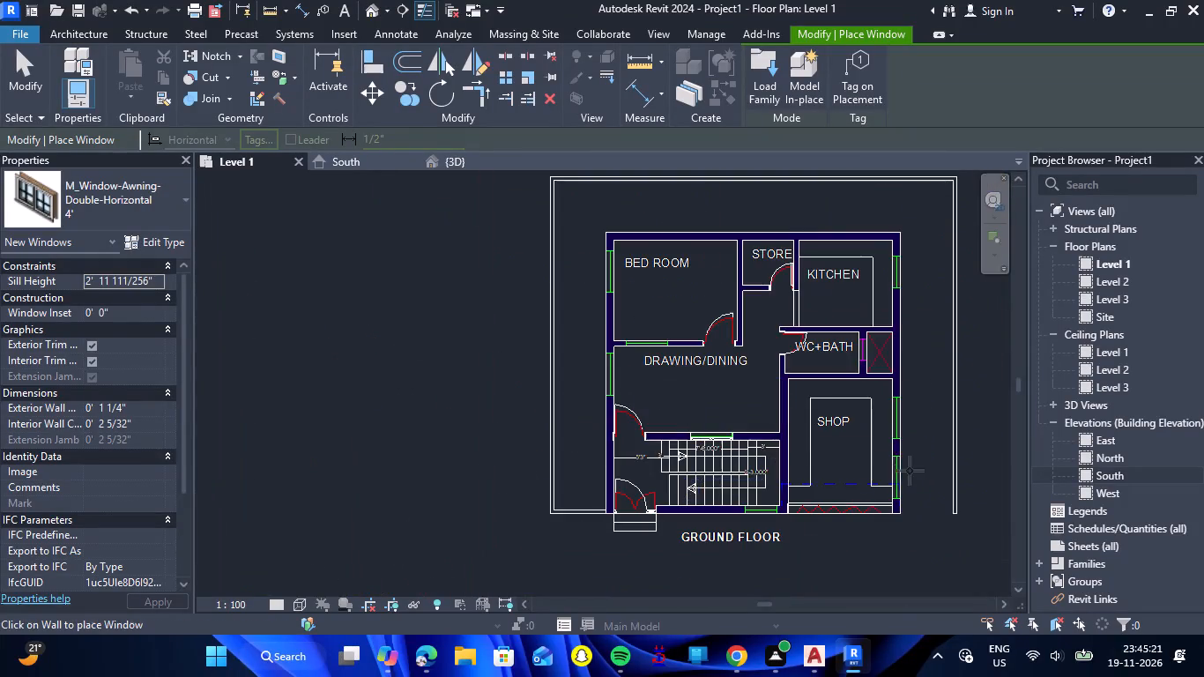
pyautogui.scroll(13, 919, 470)
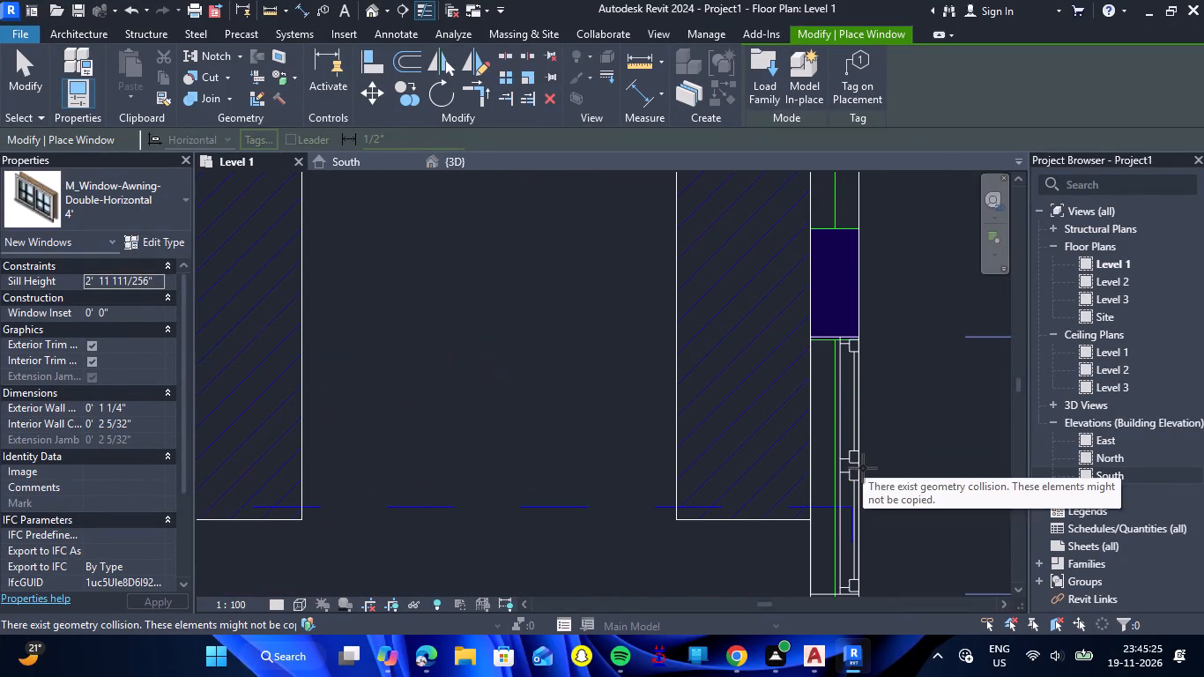
pyautogui.doubleClick(861, 469)
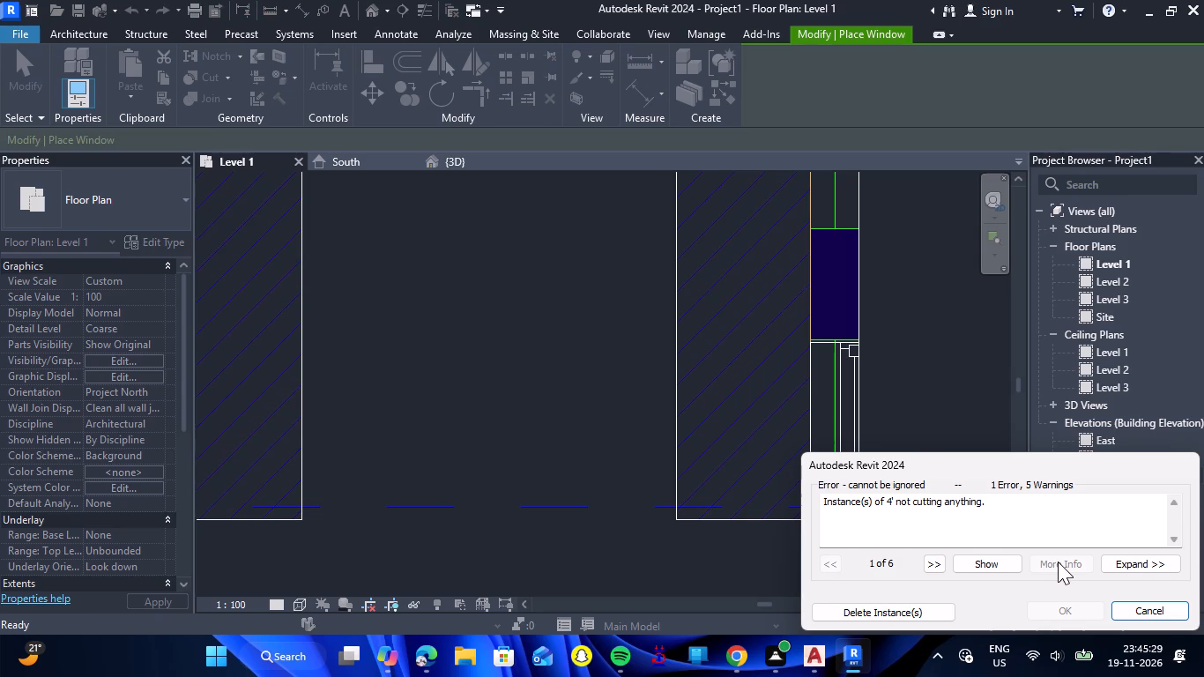
pyautogui.doubleClick(1177, 604)
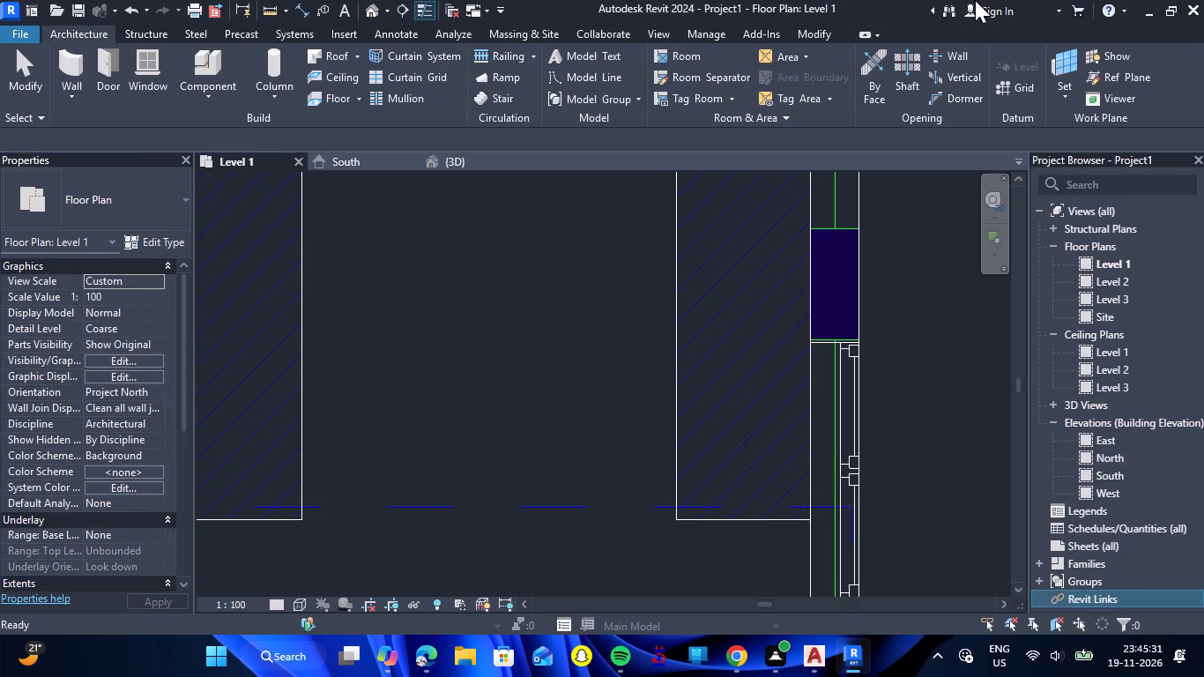
# Place another 4' double awning window in the shop's east wall, at the CAD opening farther from the shutter.
pyautogui.scroll(-5, 950, 391)
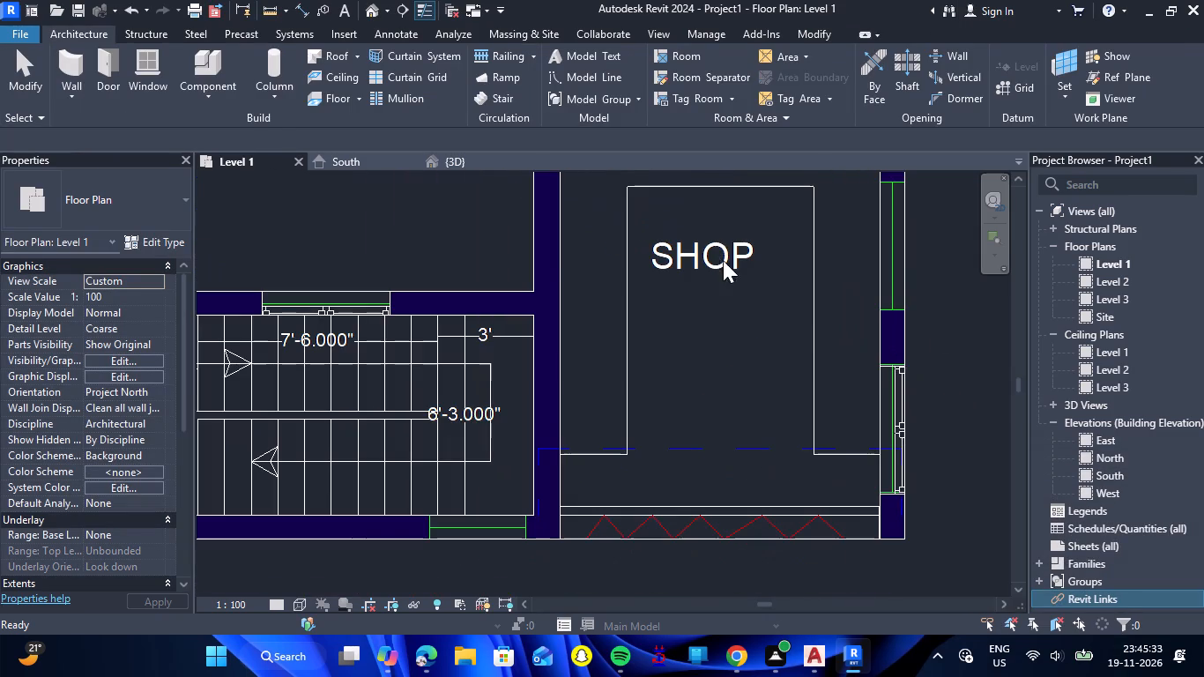
pyautogui.tripleClick(156, 71)
pyautogui.scroll(-3, 899, 413)
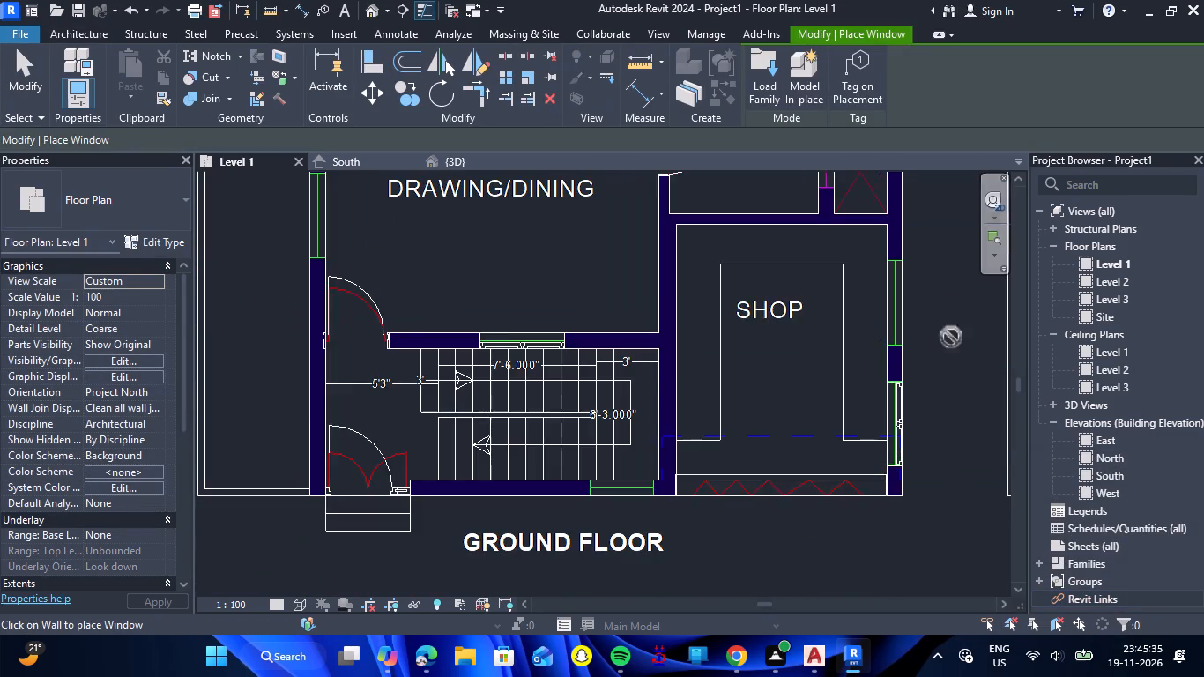
pyautogui.scroll(6, 952, 301)
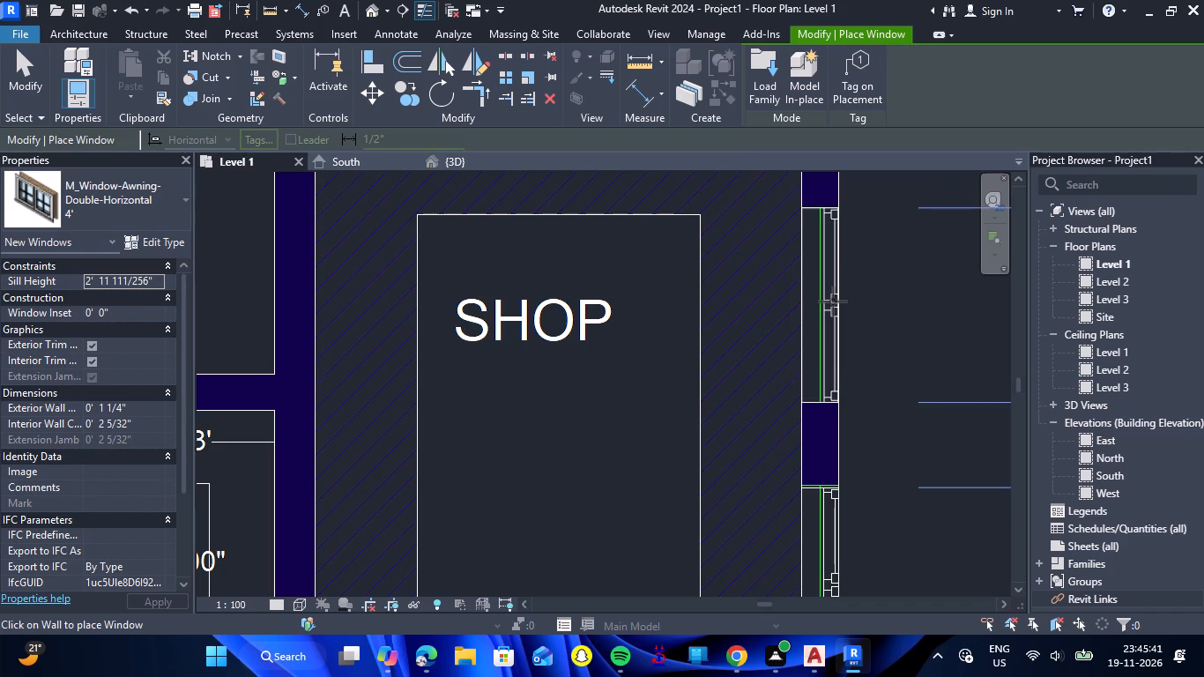
pyautogui.click(833, 301)
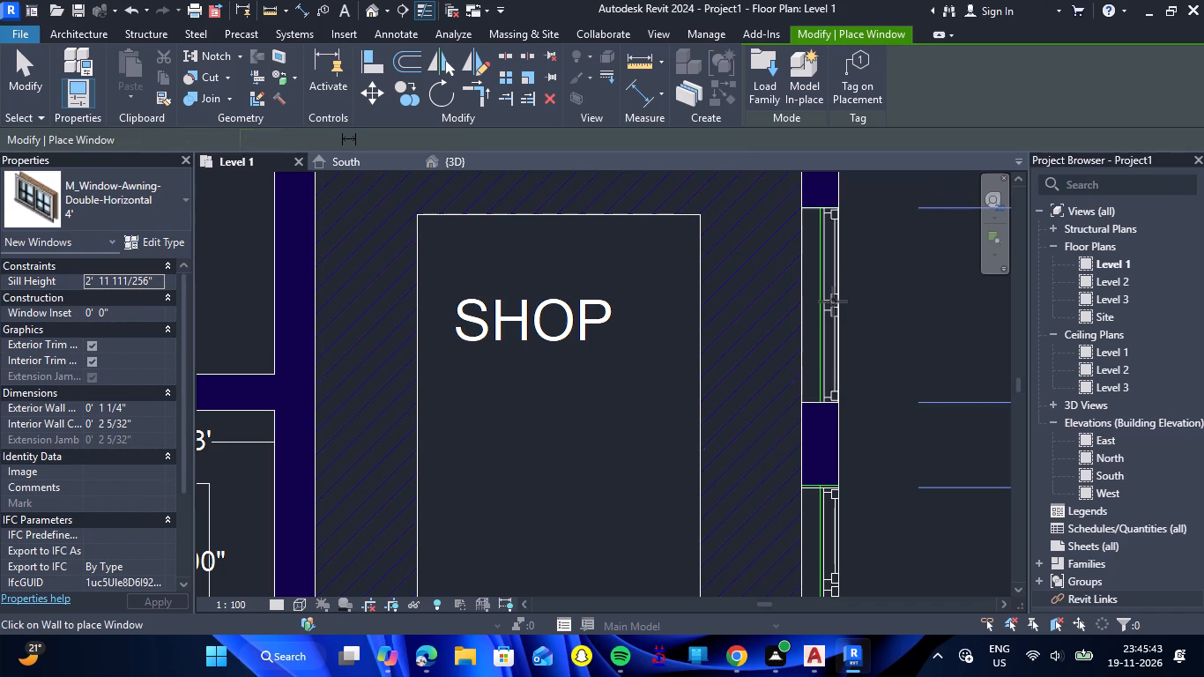
pyautogui.scroll(5, 81, 371)
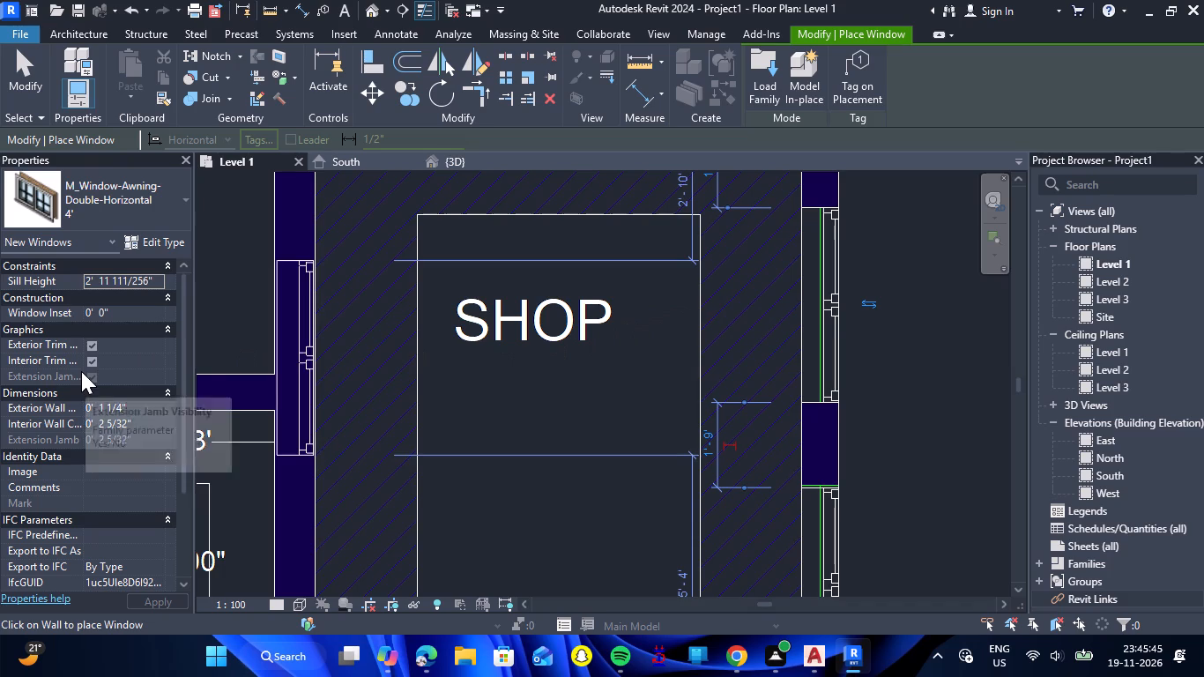
pyautogui.scroll(2, 81, 371)
pyautogui.scroll(-13, 546, 352)
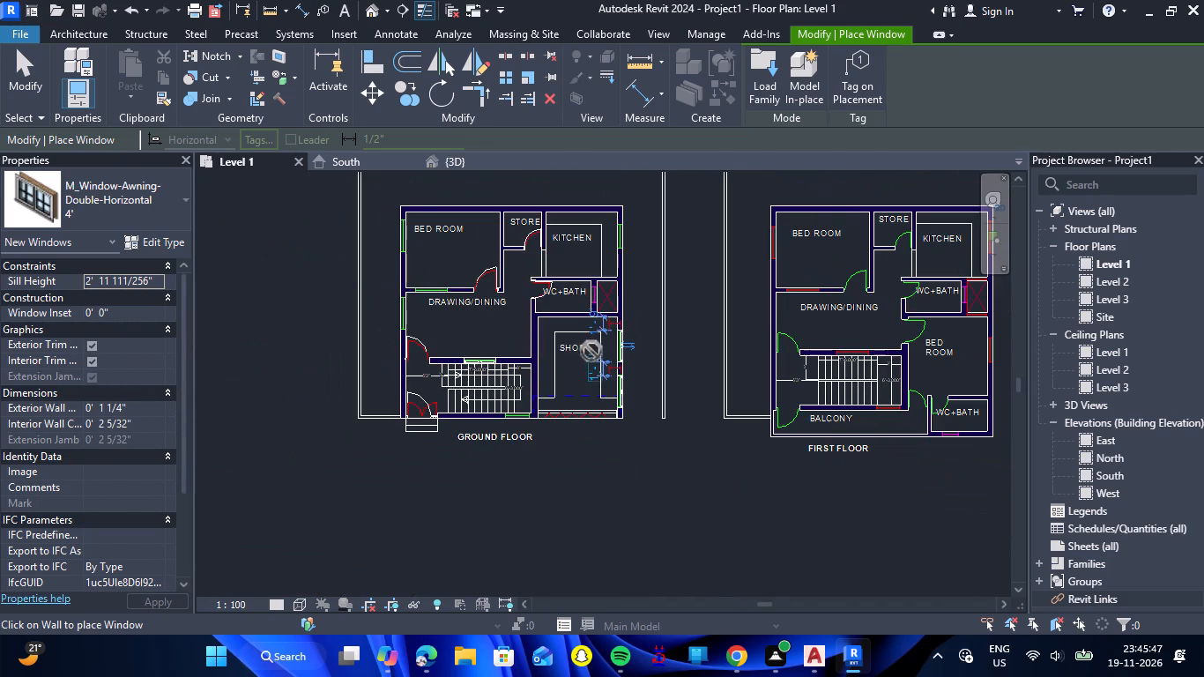
# Place a 4' double awning window in the bedroom's outer west wall, aligned with the CAD opening.
pyautogui.scroll(12, 399, 225)
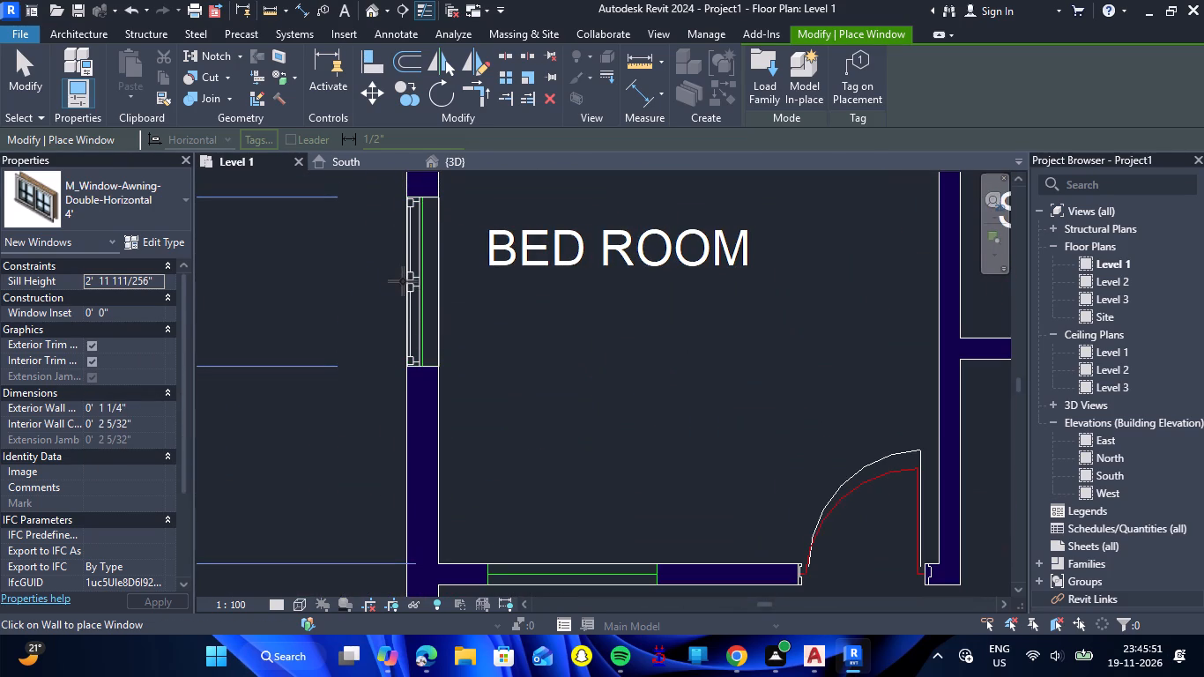
pyautogui.doubleClick(403, 281)
pyautogui.scroll(-3, 412, 275)
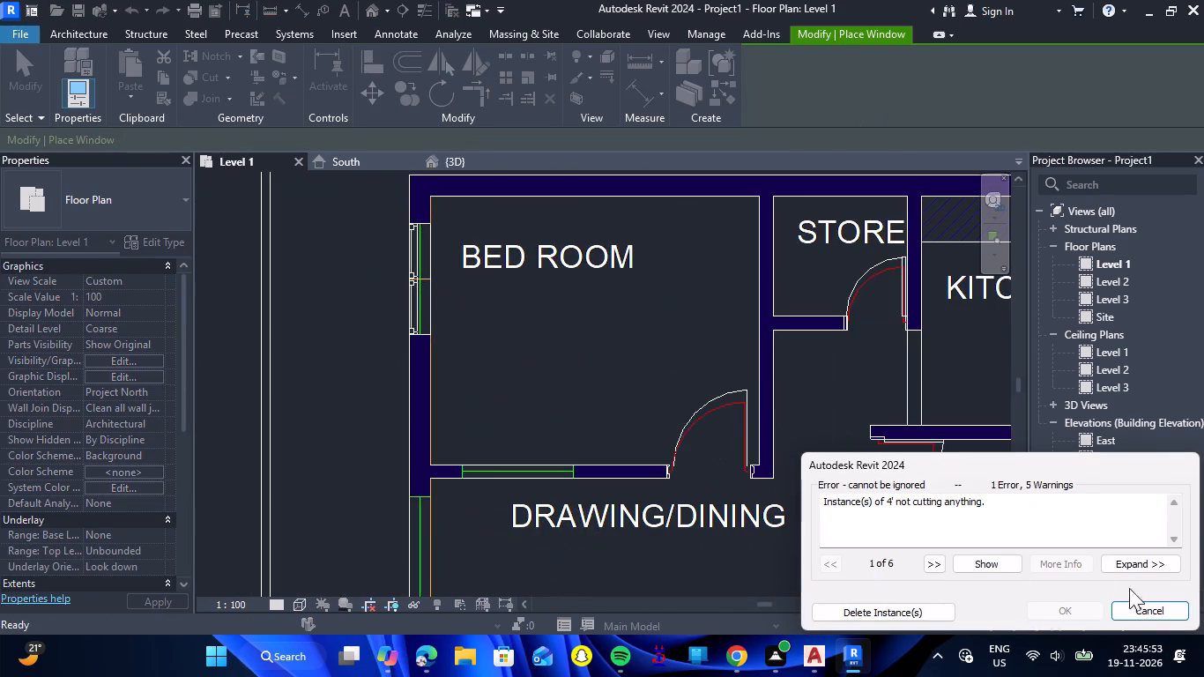
pyautogui.click(1150, 606)
pyautogui.scroll(-5, 475, 333)
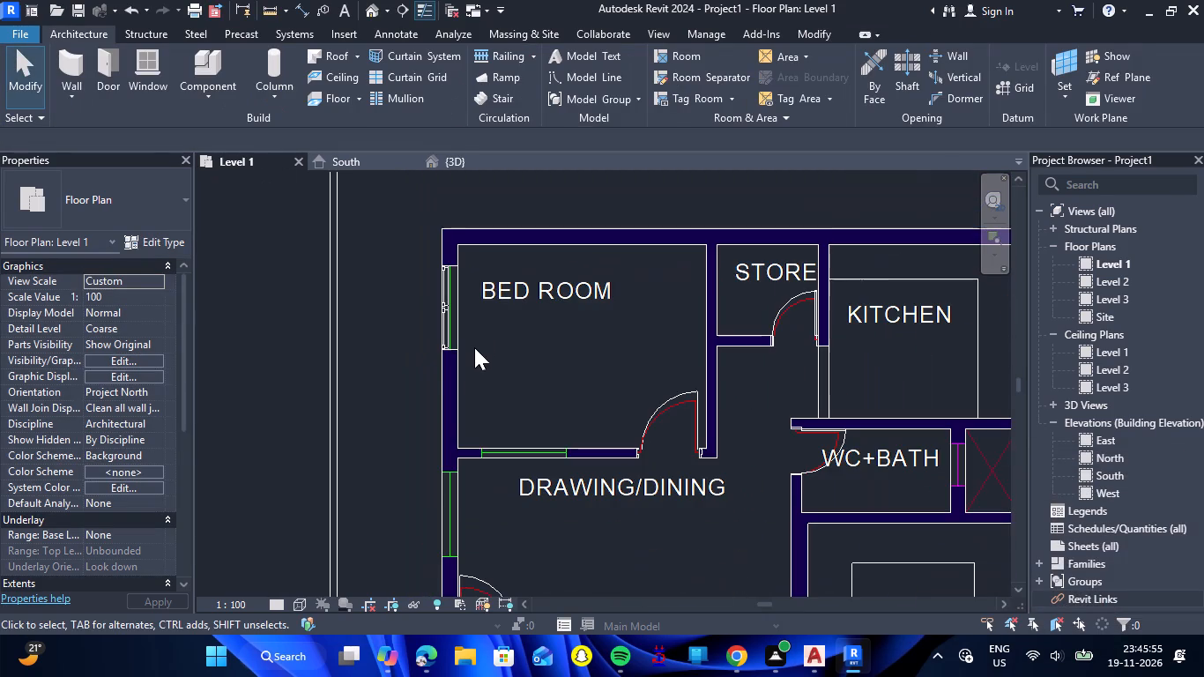
# Place a 4' double awning window in the drawing/dining room's outer west wall, at the CAD opening.
pyautogui.click(153, 67)
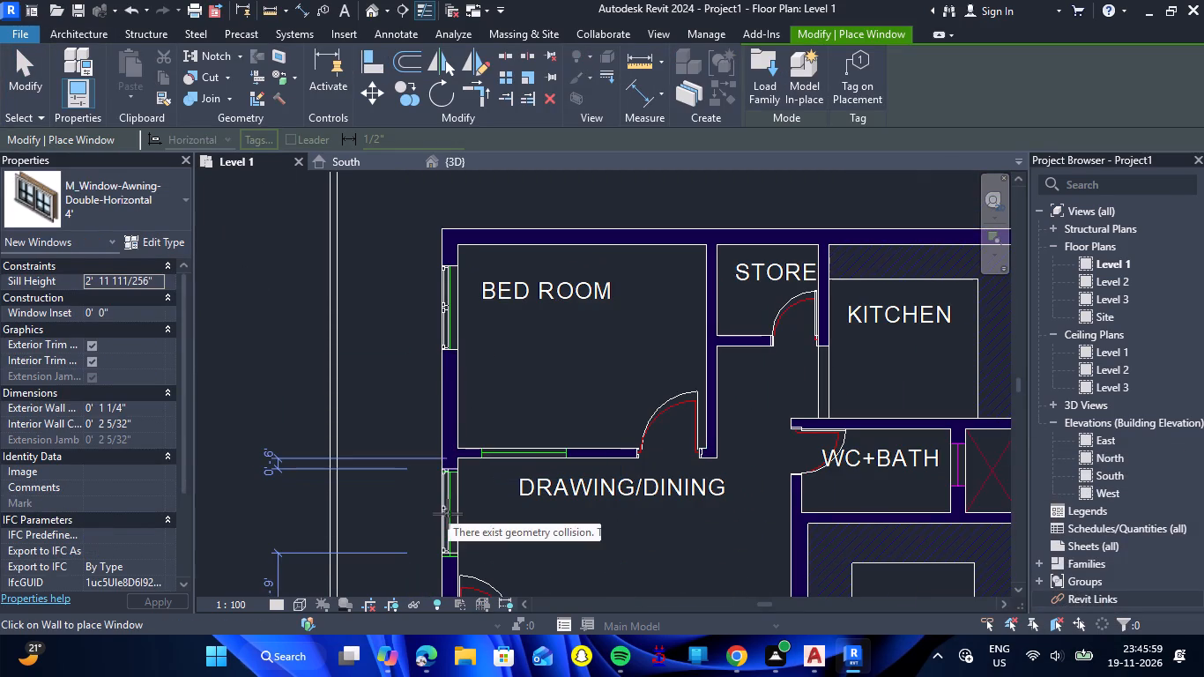
pyautogui.click(448, 516)
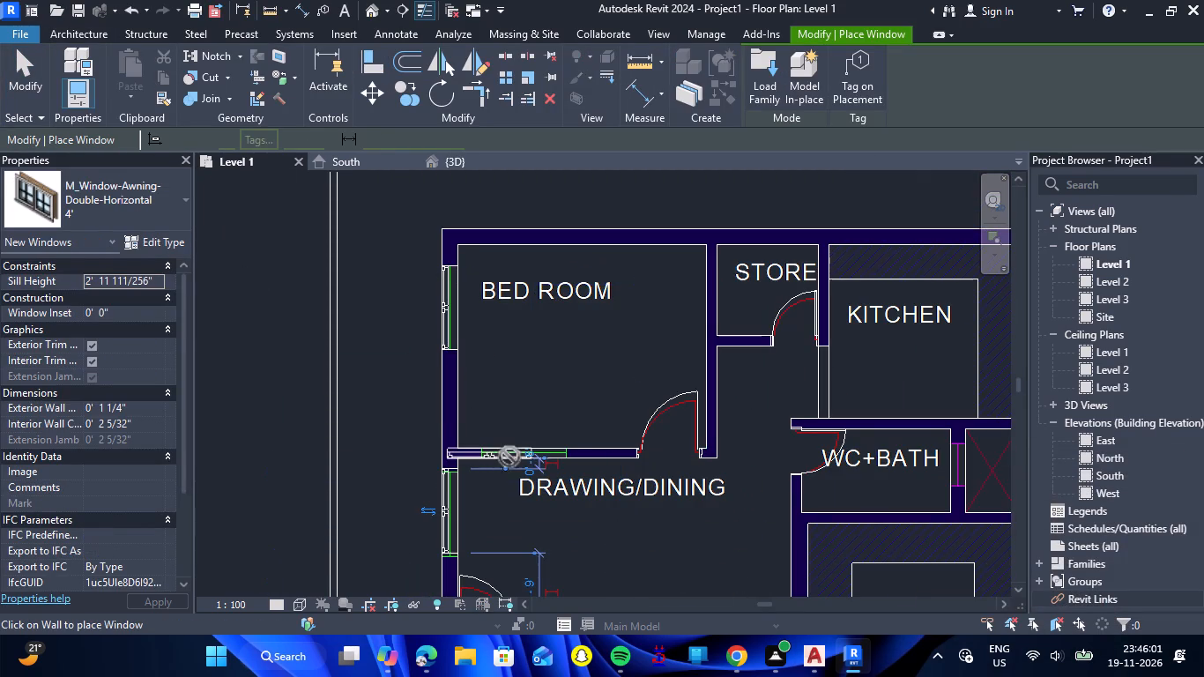
# Place a 4' double awning window in the wall between the bedroom and the drawing/dining room, at the CAD opening.
pyautogui.scroll(9, 510, 457)
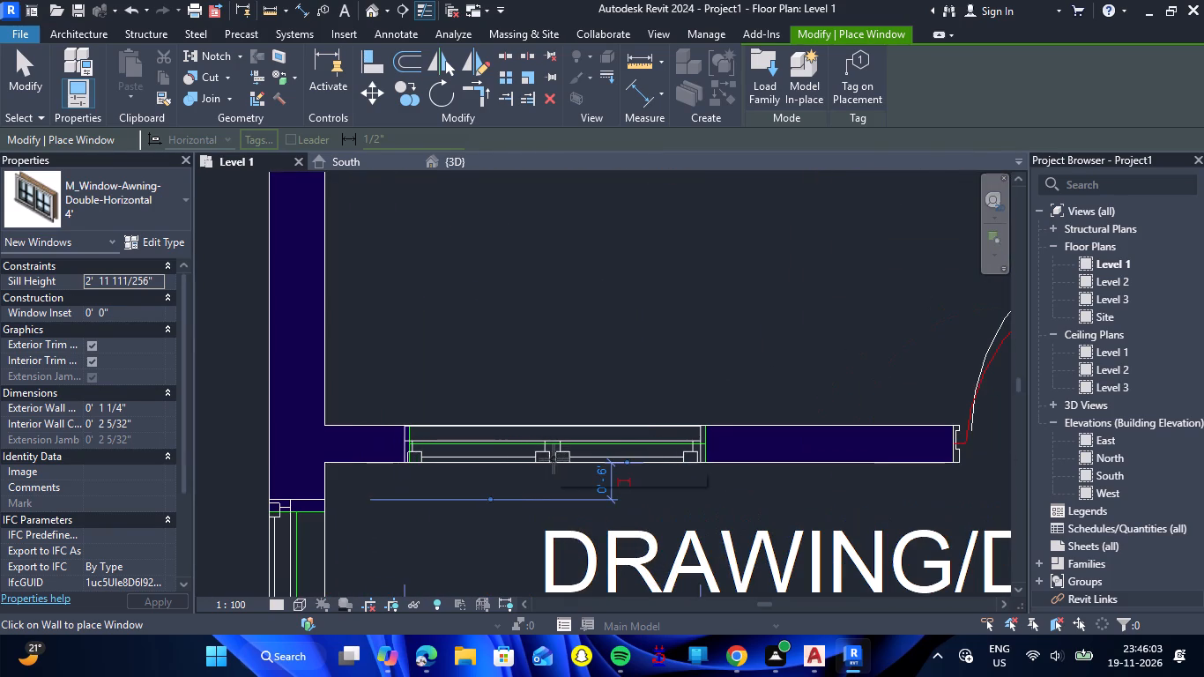
pyautogui.doubleClick(556, 460)
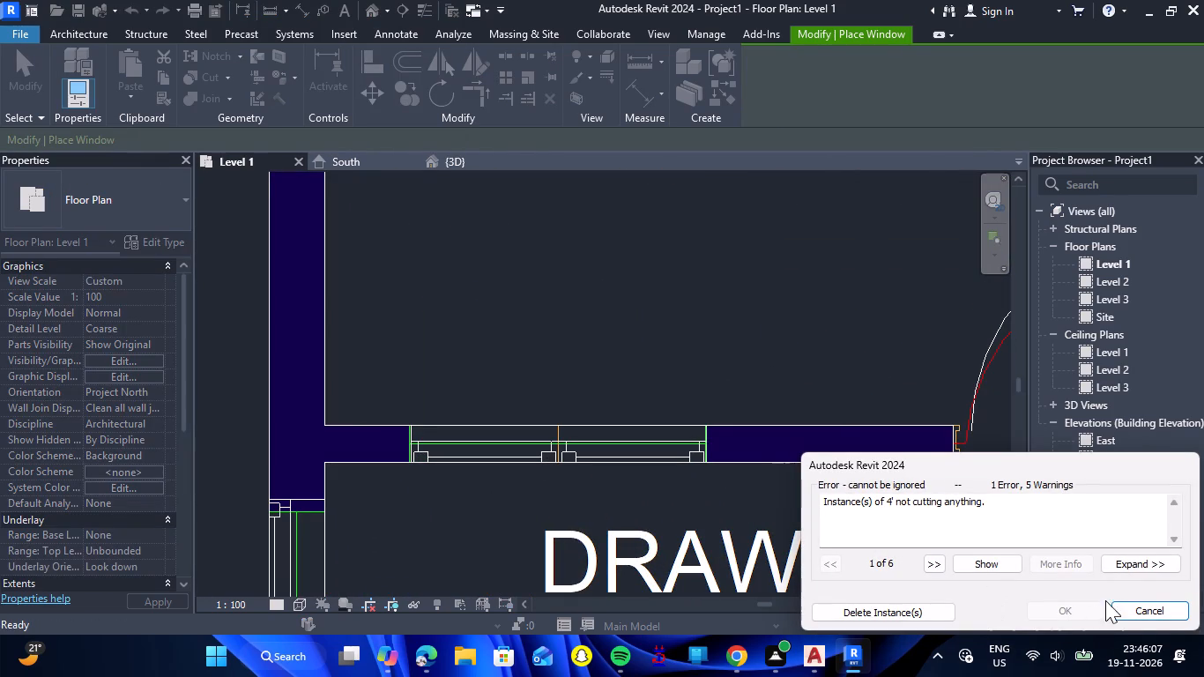
pyautogui.click(1157, 613)
# In the 3D view, set the sill height of both awning windows in the outer west wall to 4'.
pyautogui.click(459, 166)
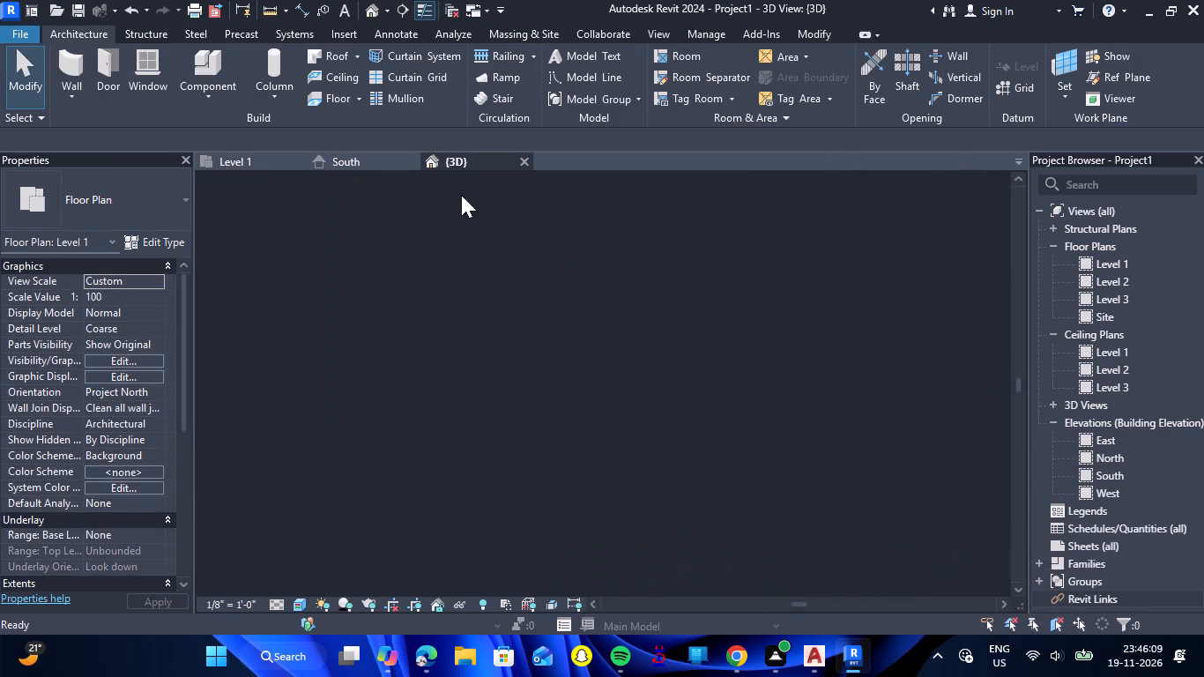
pyautogui.scroll(-3, 556, 369)
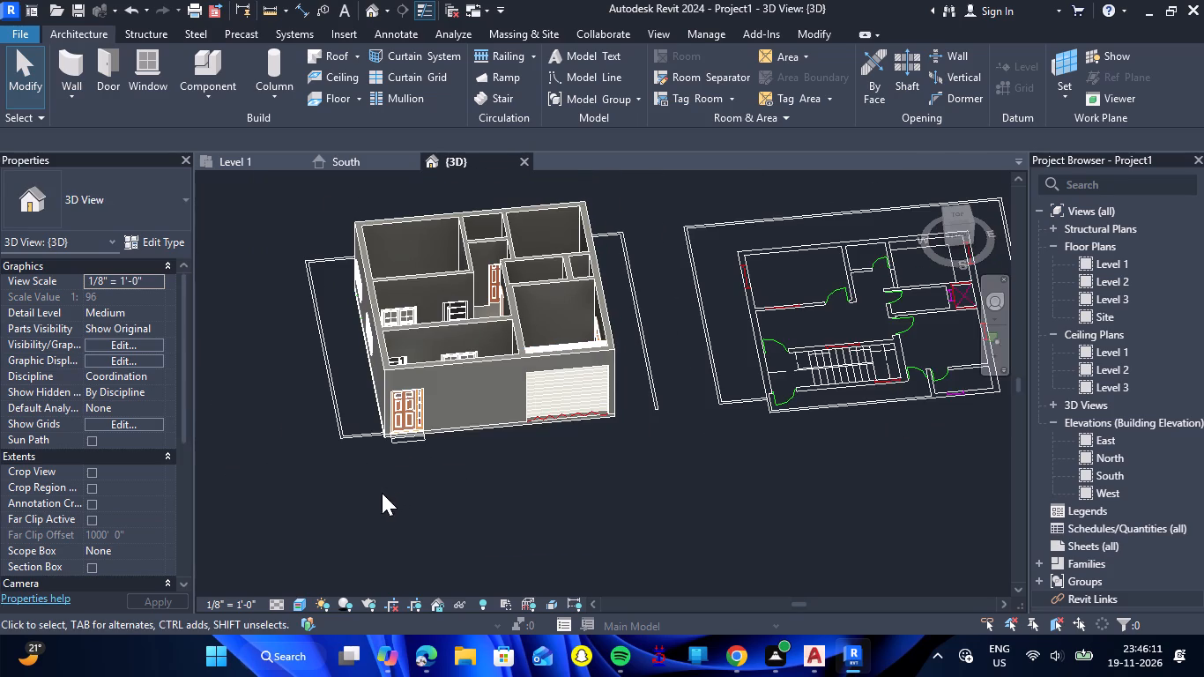
pyautogui.keyDown('shift'); pyautogui.moveTo(338, 493); pyautogui.dragTo(639, 472); pyautogui.keyUp('shift')
pyautogui.keyDown('shift'); pyautogui.moveTo(338, 493); pyautogui.dragTo(639, 472, button='right'); pyautogui.keyUp('shift')
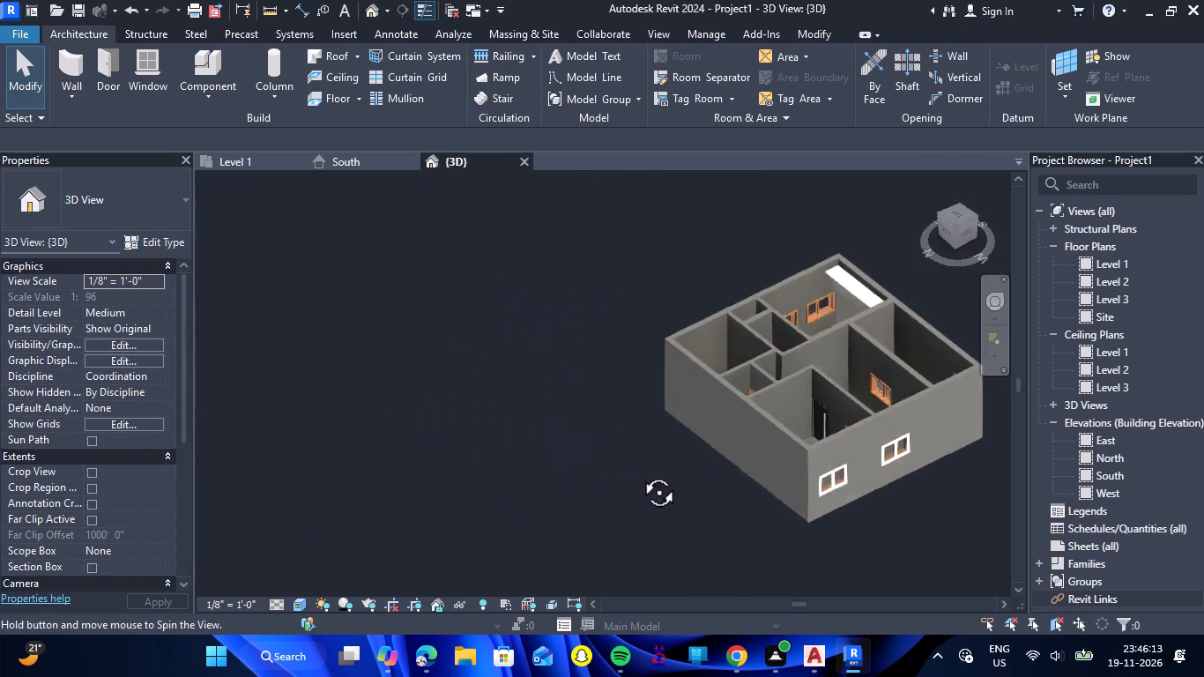
pyautogui.keyDown('shift'); pyautogui.moveTo(639, 472); pyautogui.dragTo(506, 454, button='right'); pyautogui.keyUp('shift')
pyautogui.keyDown('shift'); pyautogui.moveTo(639, 472); pyautogui.dragTo(506, 454); pyautogui.keyUp('shift')
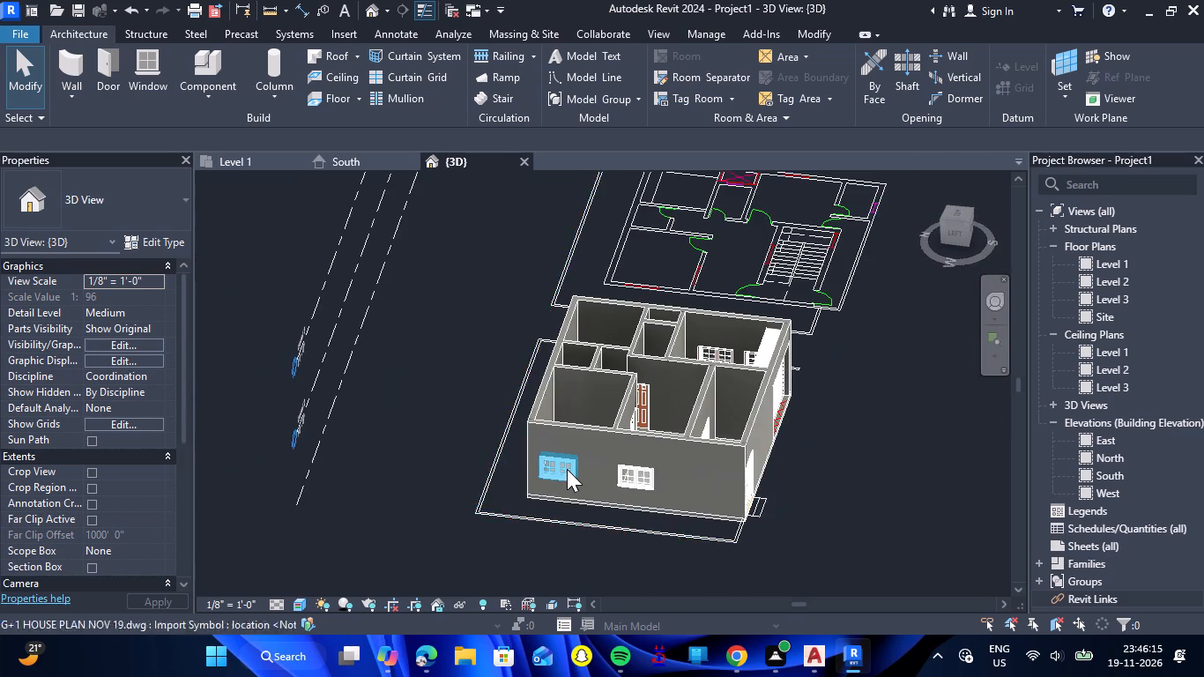
pyautogui.scroll(6, 567, 469)
pyautogui.click(567, 469)
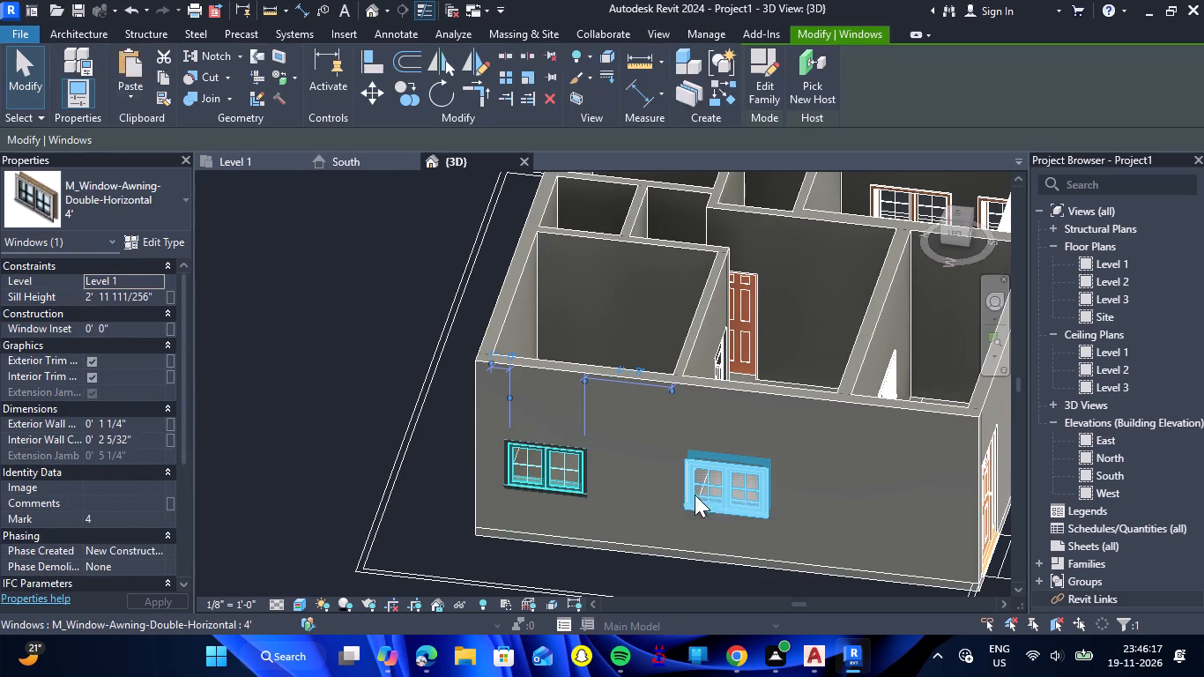
pyautogui.keyDown('ctrl'); pyautogui.doubleClick(726, 491); pyautogui.keyUp('ctrl')
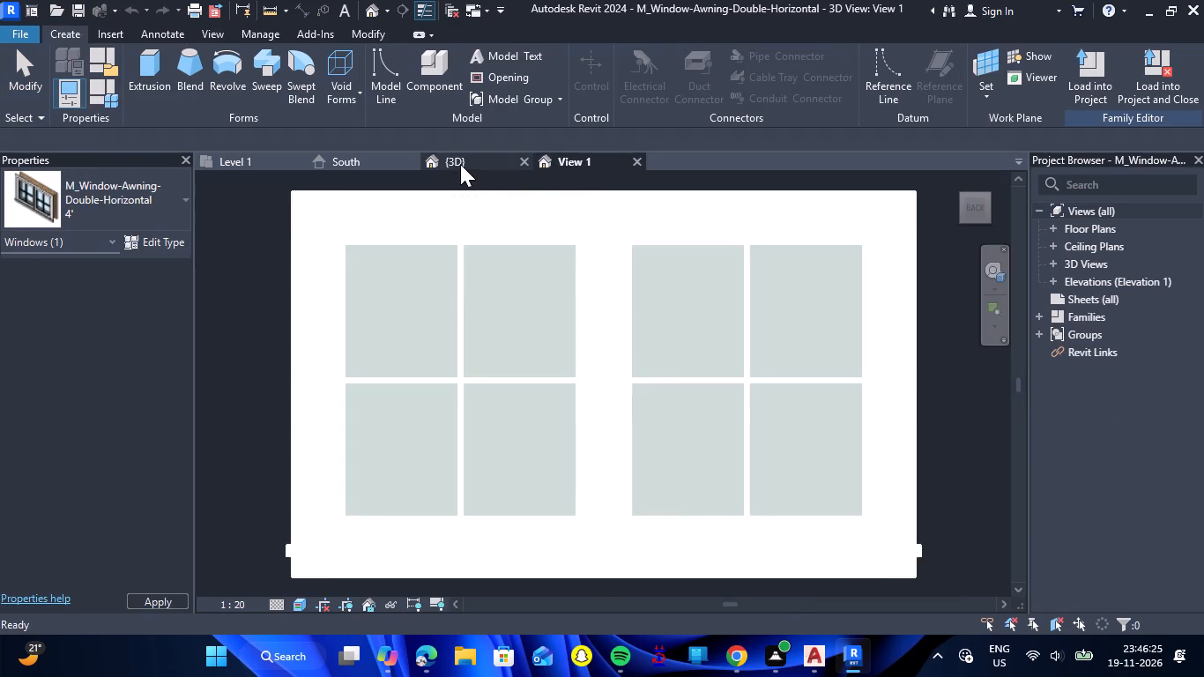
pyautogui.click(460, 164)
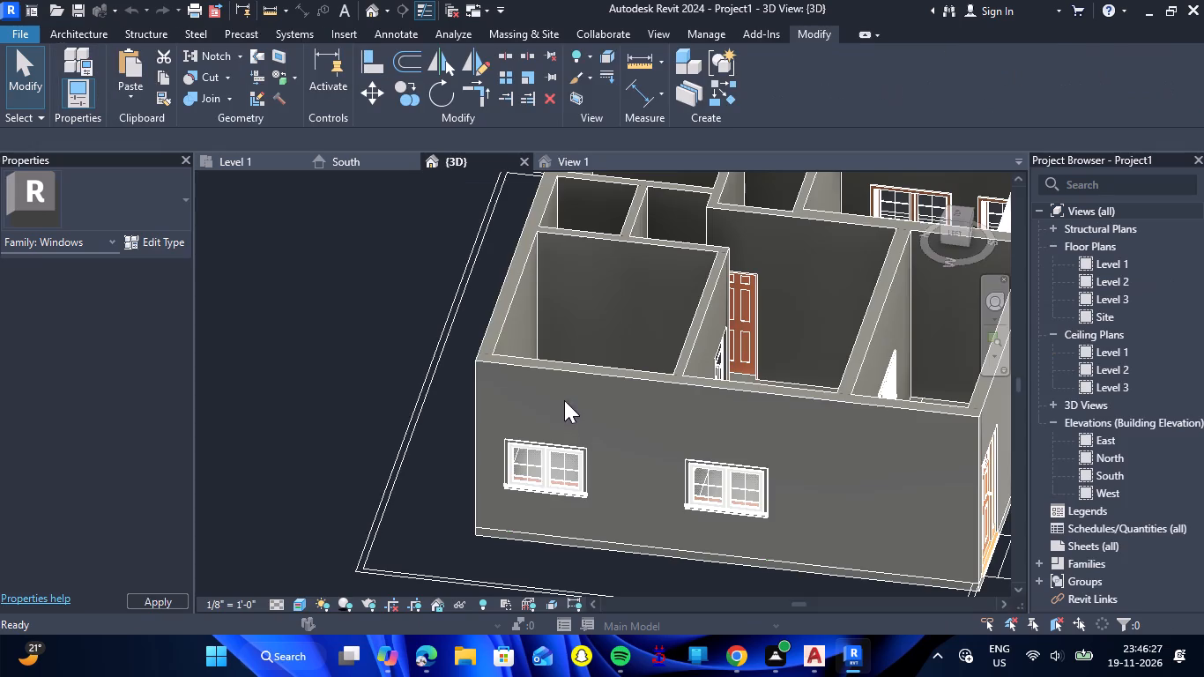
pyautogui.click(570, 469)
pyautogui.keyDown('ctrl'); pyautogui.click(687, 496); pyautogui.keyUp('ctrl')
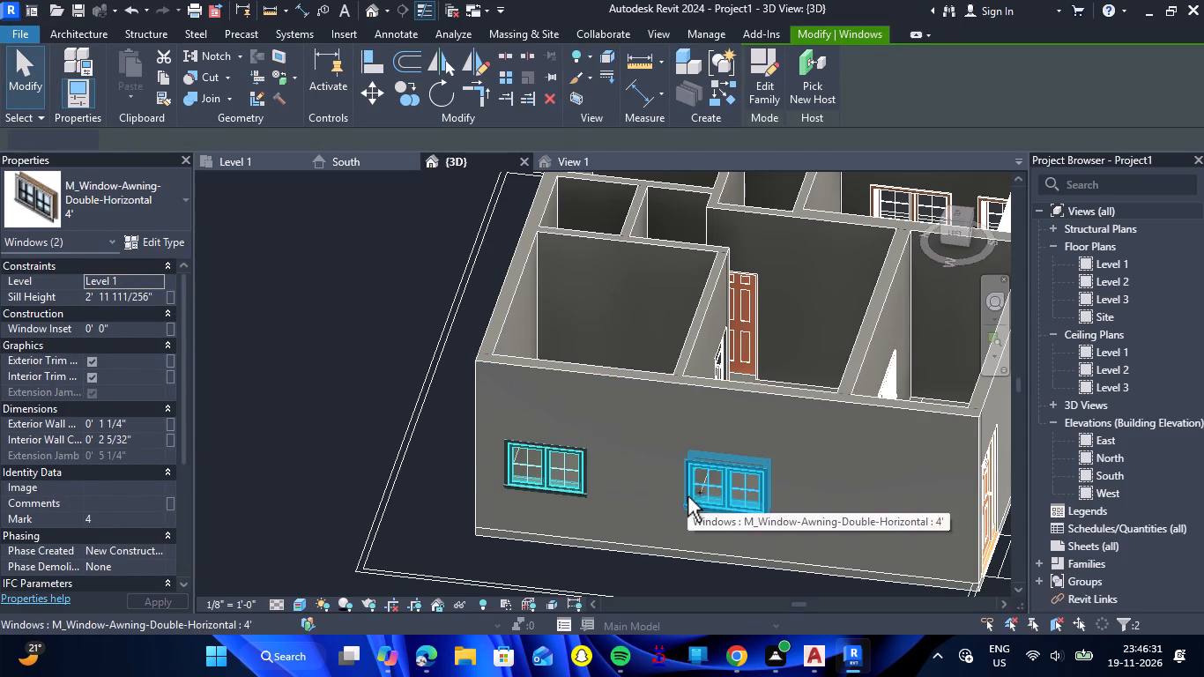
pyautogui.doubleClick(156, 294)
pyautogui.moveTo(156, 294); pyautogui.dragTo(19, 294)
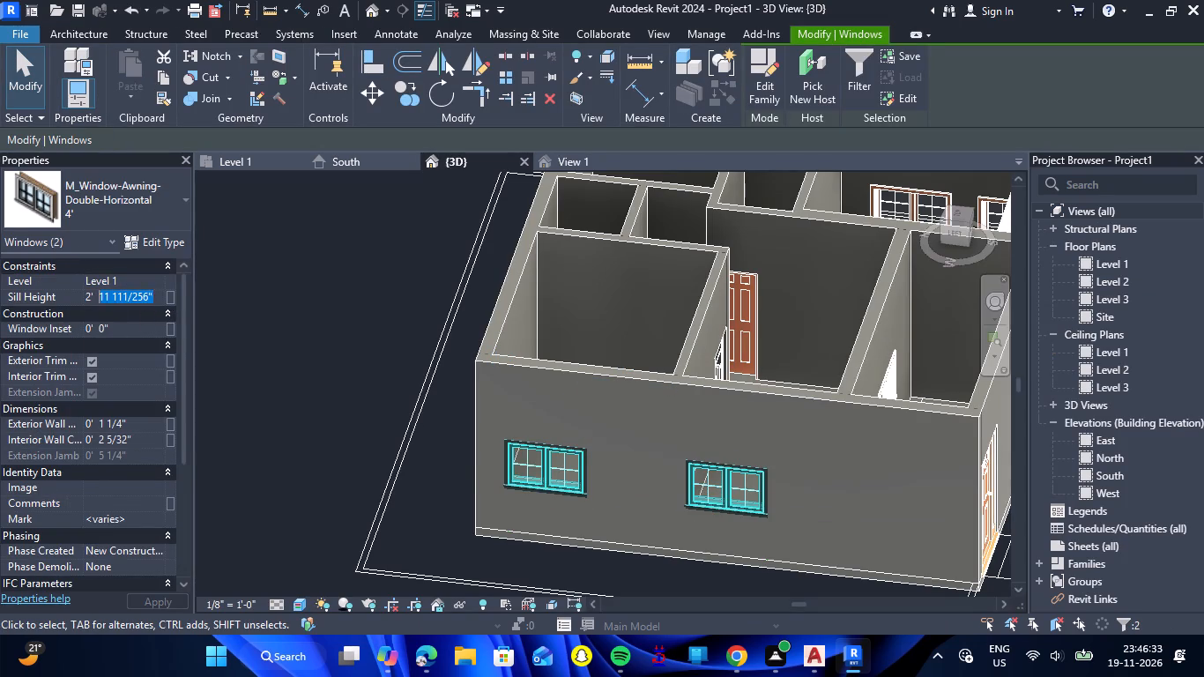
pyautogui.moveTo(19, 294); pyautogui.dragTo(18, 294)
pyautogui.click(18, 294)
pyautogui.write("4'")
pyautogui.press('Return')
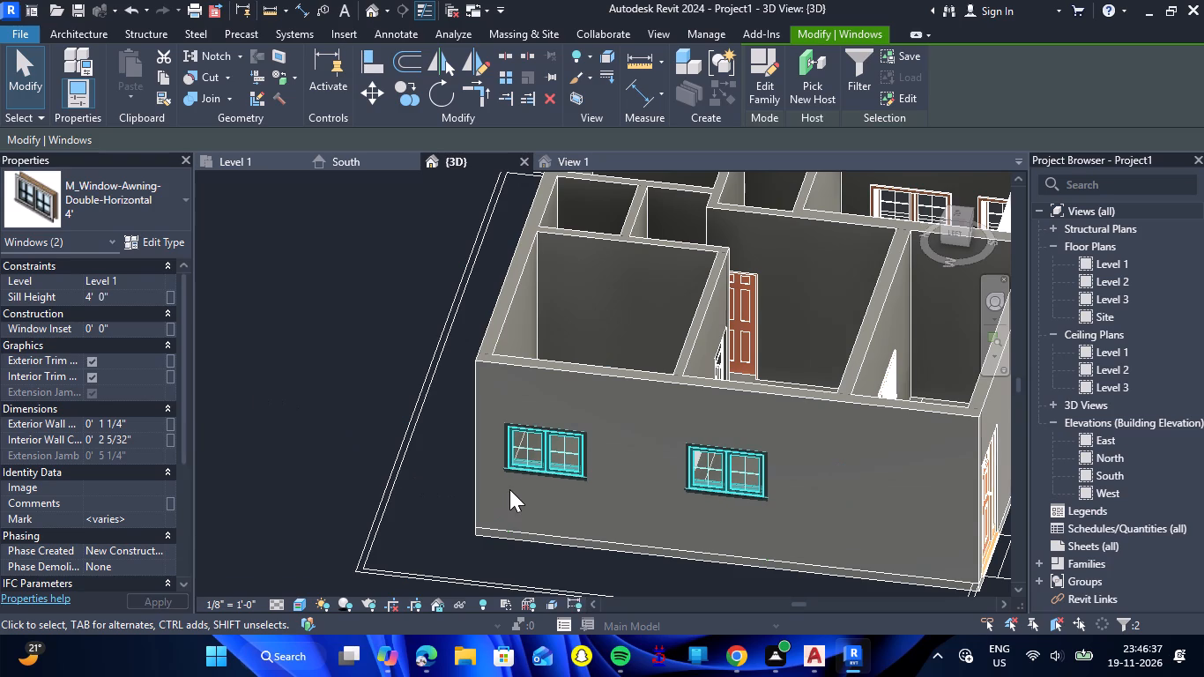
pyautogui.doubleClick(317, 407)
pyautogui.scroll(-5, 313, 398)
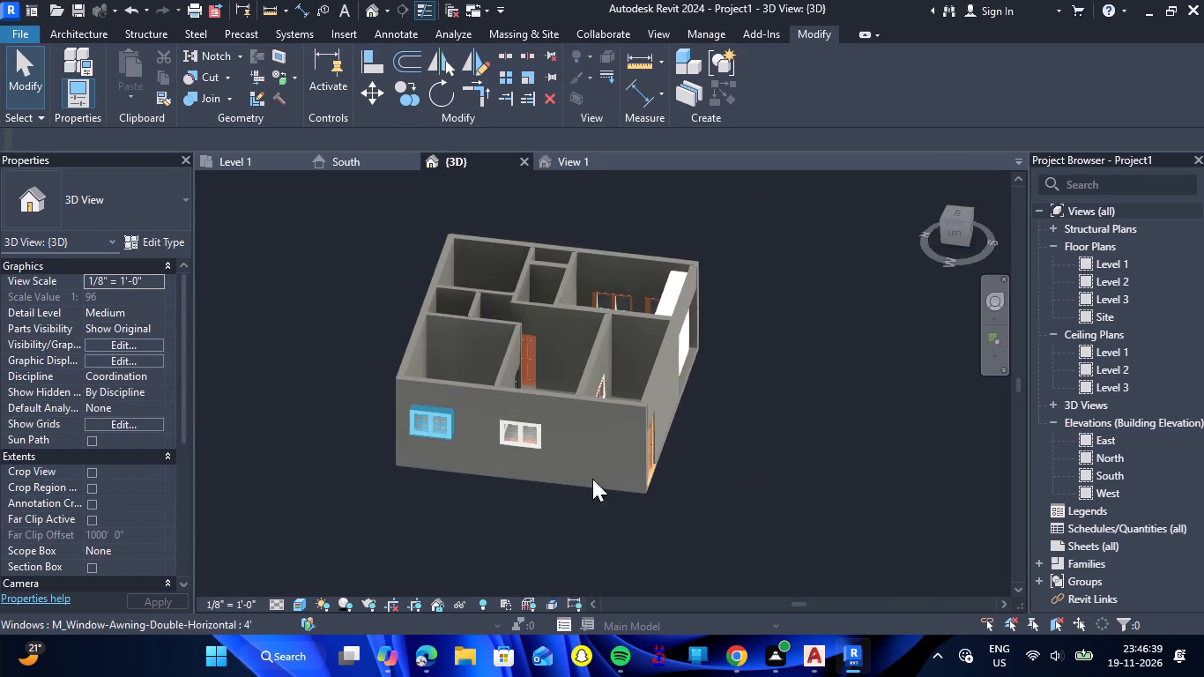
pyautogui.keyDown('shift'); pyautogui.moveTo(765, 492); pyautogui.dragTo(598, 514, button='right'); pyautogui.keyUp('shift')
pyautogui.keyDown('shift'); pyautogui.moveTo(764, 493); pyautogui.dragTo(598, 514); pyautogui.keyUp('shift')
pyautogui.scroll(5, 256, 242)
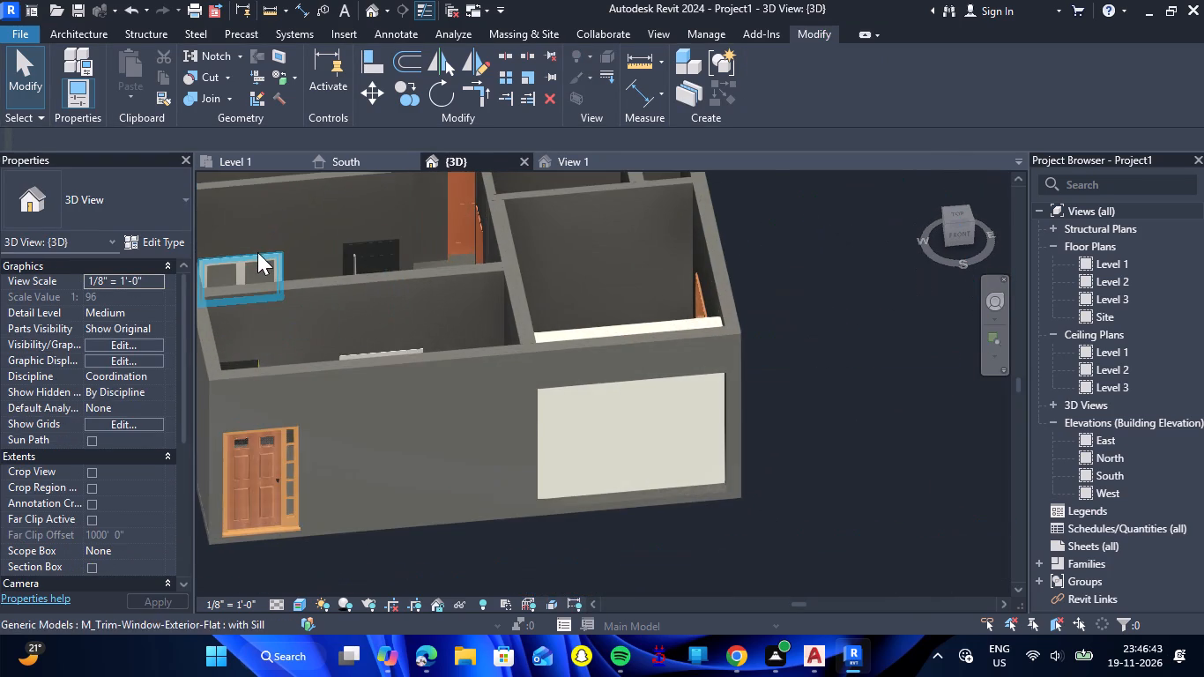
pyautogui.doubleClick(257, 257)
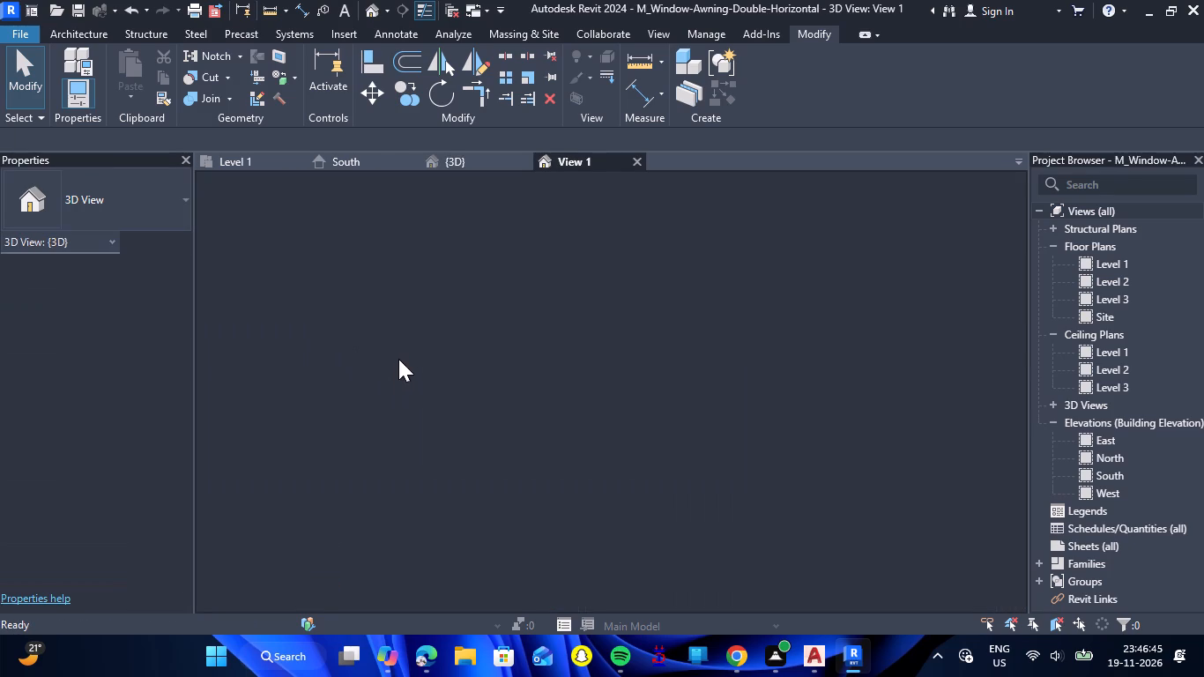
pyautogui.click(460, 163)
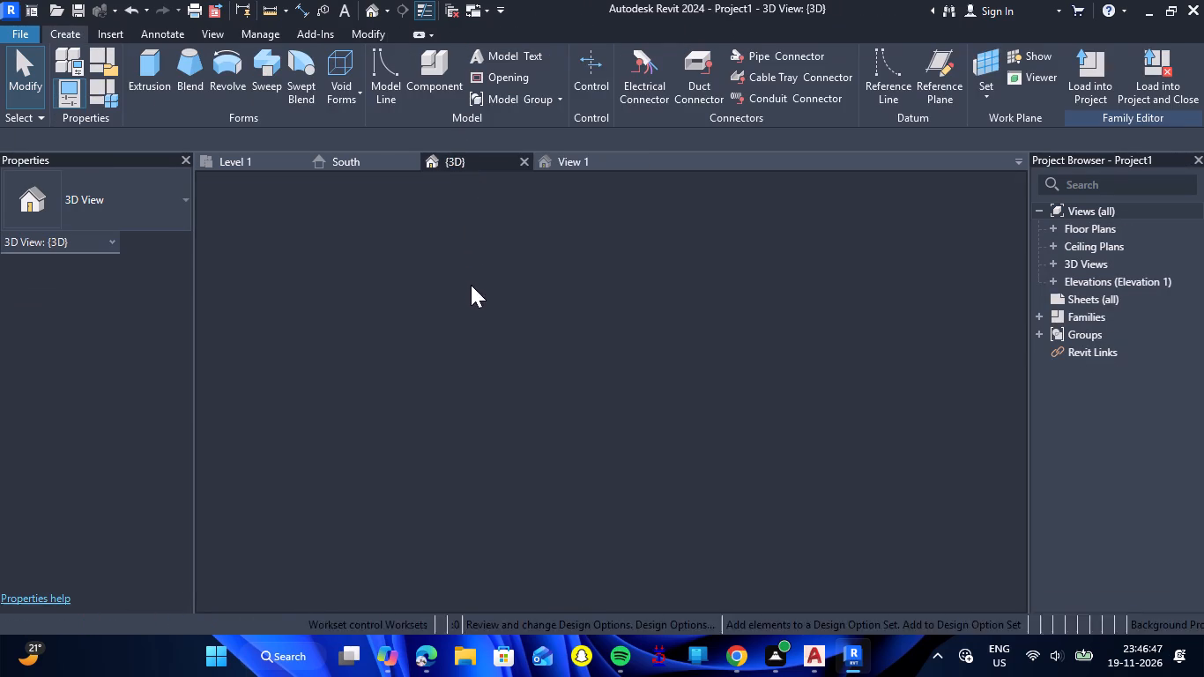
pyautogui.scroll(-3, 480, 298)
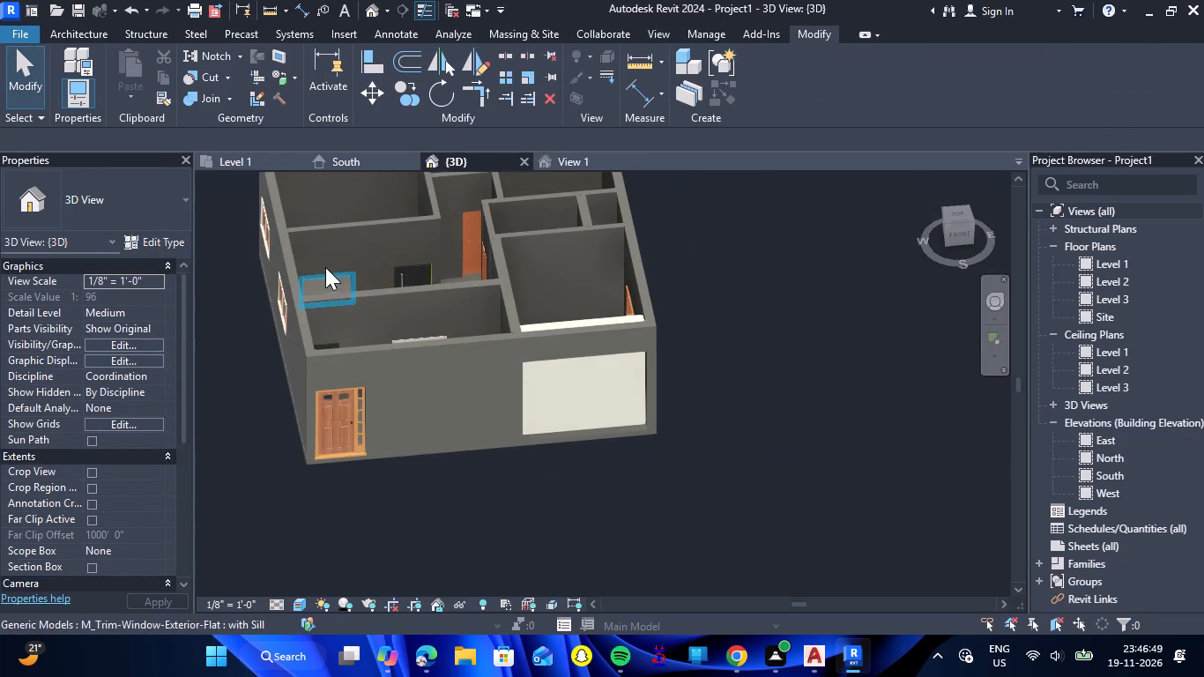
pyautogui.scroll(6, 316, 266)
# In the Level 1 plan, nudge the drawing/dining room's west-wall window south until it lines up with the CAD opening.
pyautogui.click(269, 158)
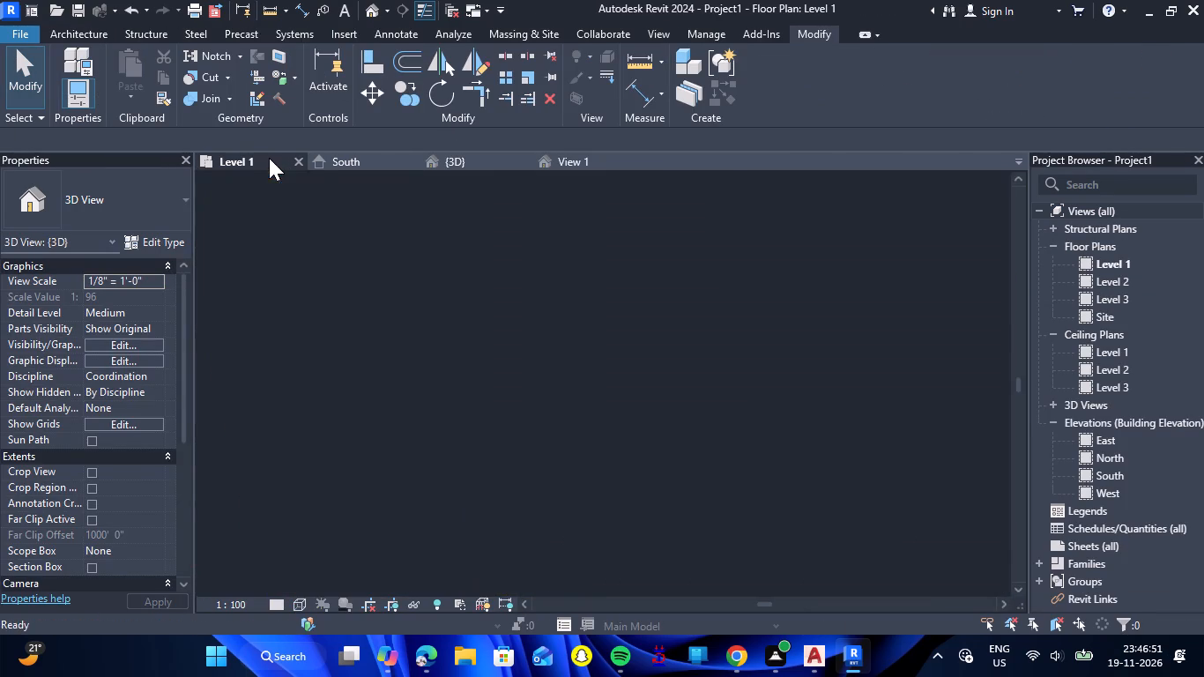
pyautogui.scroll(-4, 366, 304)
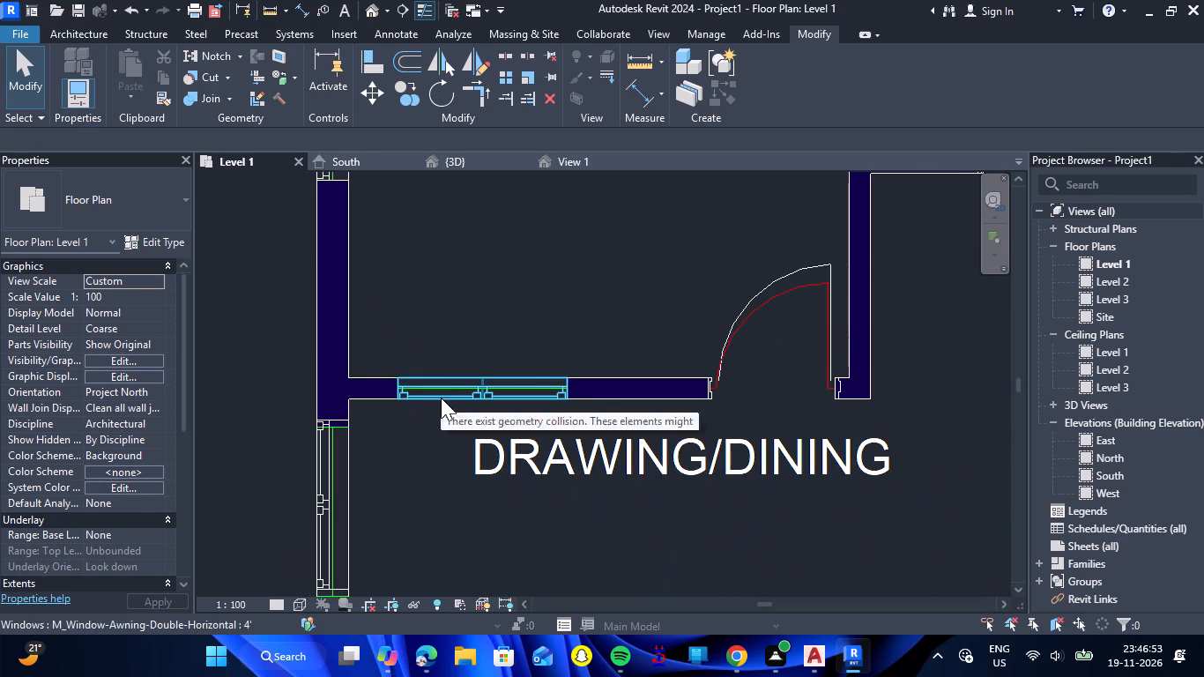
pyautogui.scroll(3, 302, 435)
pyautogui.scroll(-6, 317, 432)
pyautogui.scroll(8, 308, 528)
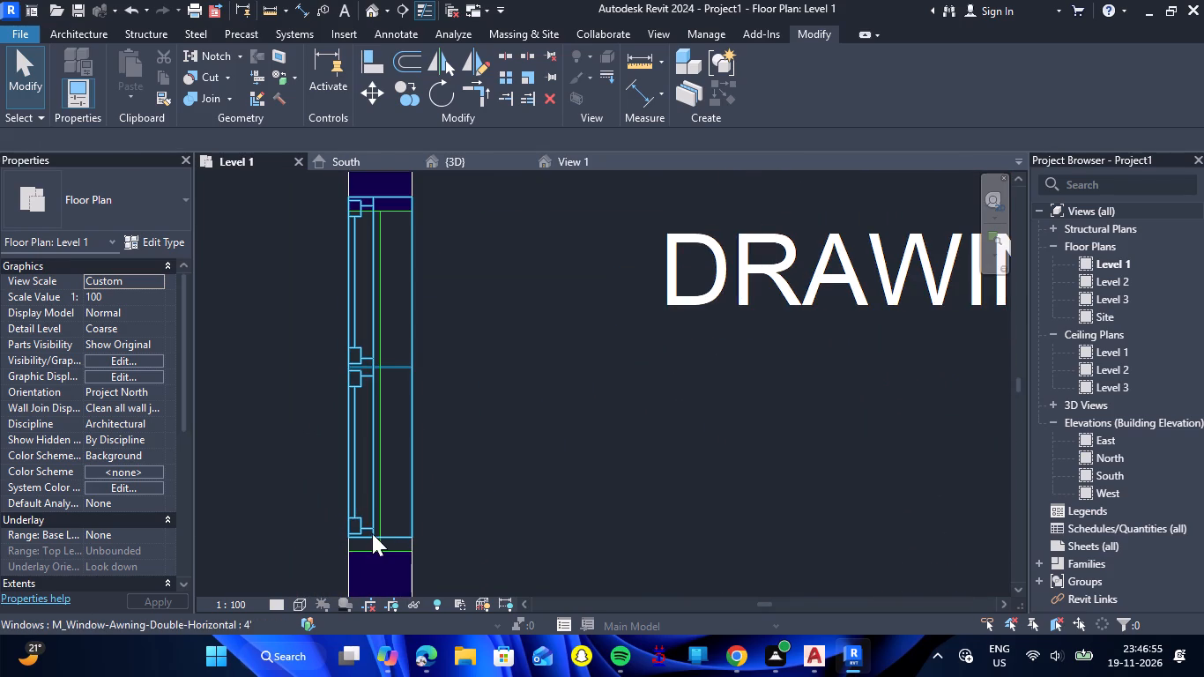
pyautogui.click(375, 532)
pyautogui.press('Down')
pyautogui.press('Down')
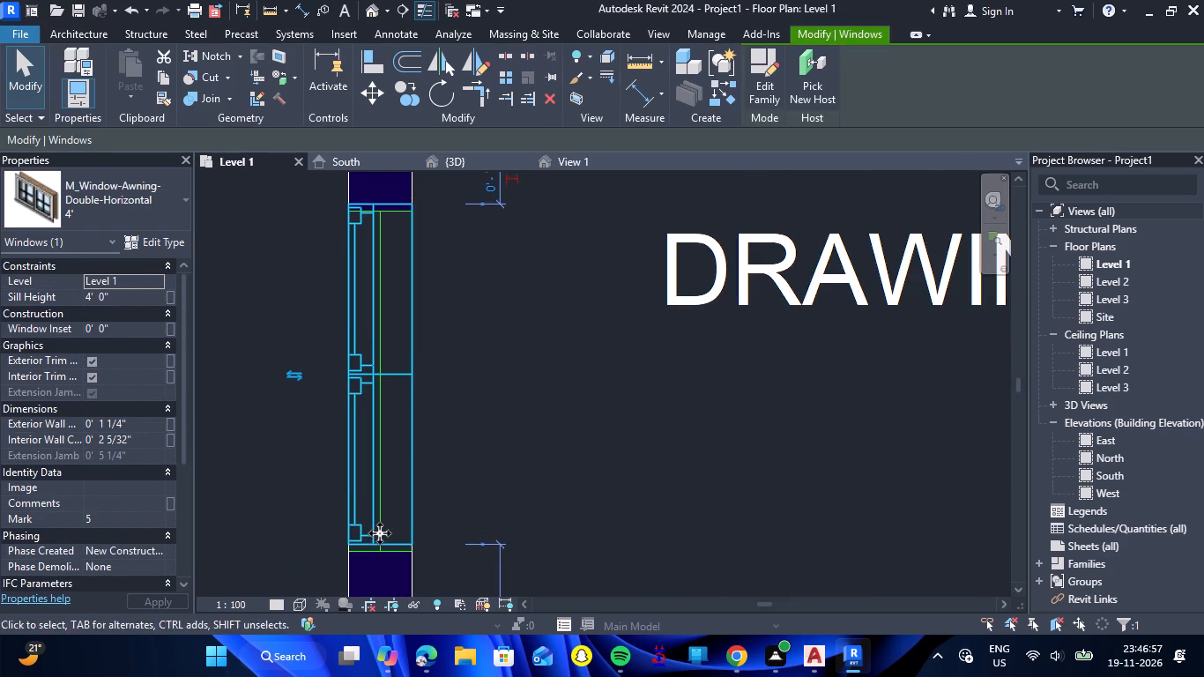
pyautogui.press('Down')
pyautogui.press('Down')
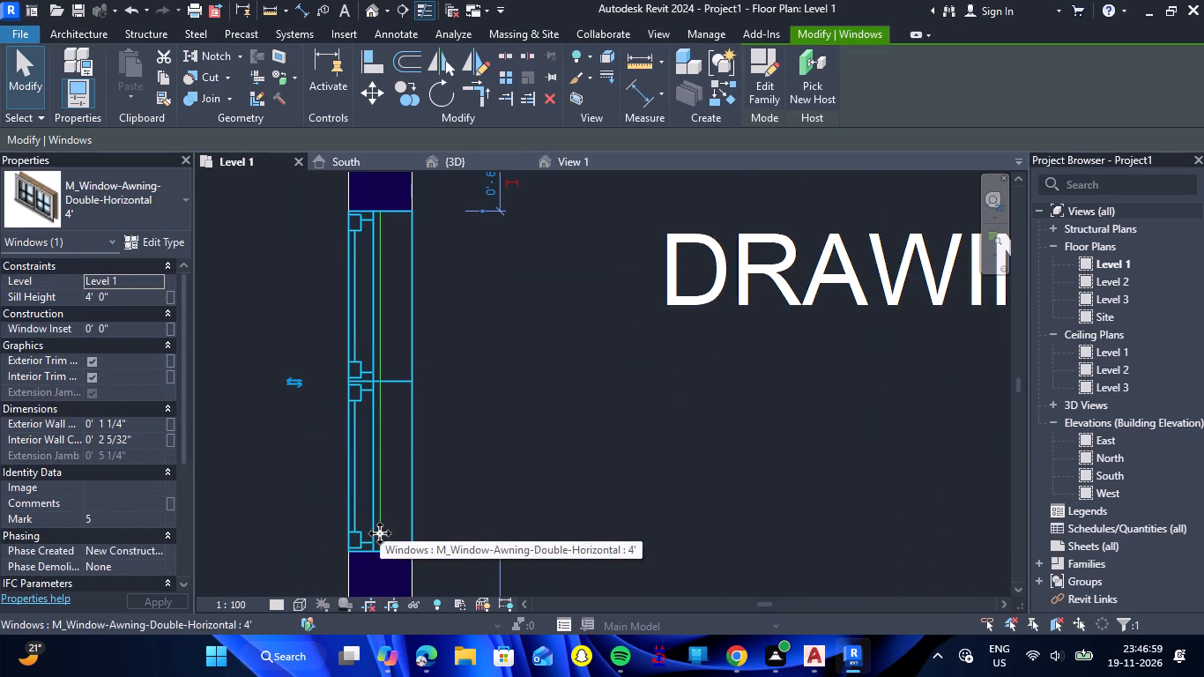
pyautogui.press('Escape')
# Nudge the window between the bedroom and the drawing/dining room west to line up with the CAD opening.
pyautogui.scroll(-4, 530, 481)
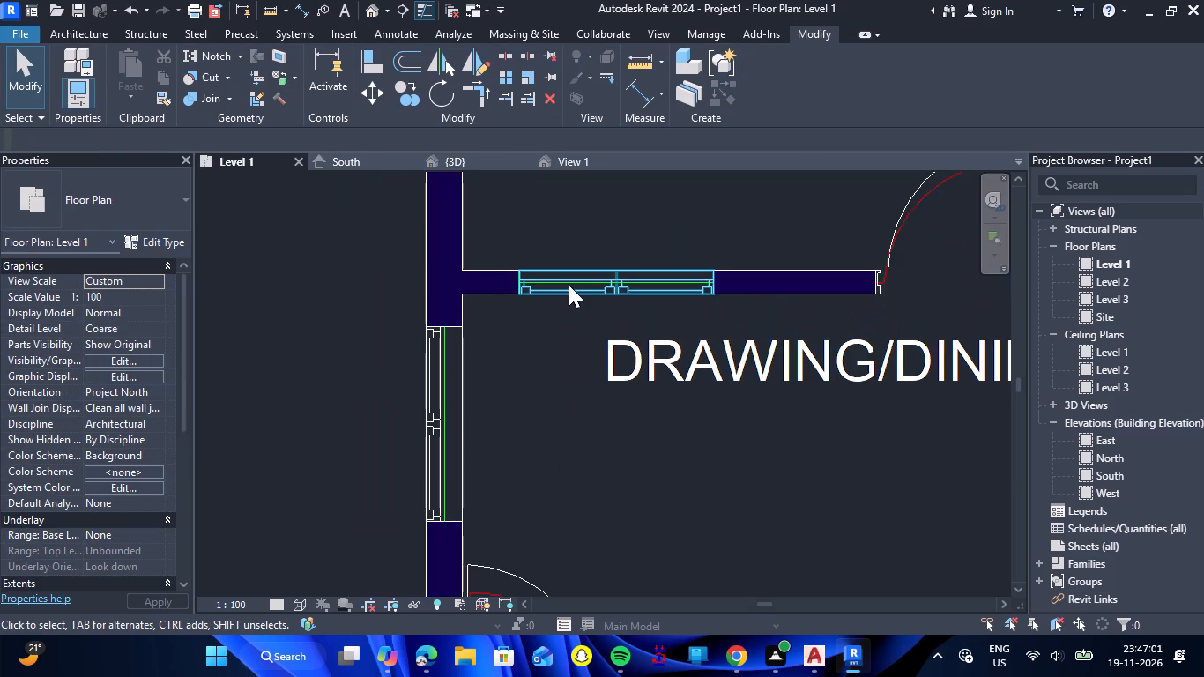
pyautogui.scroll(9, 572, 272)
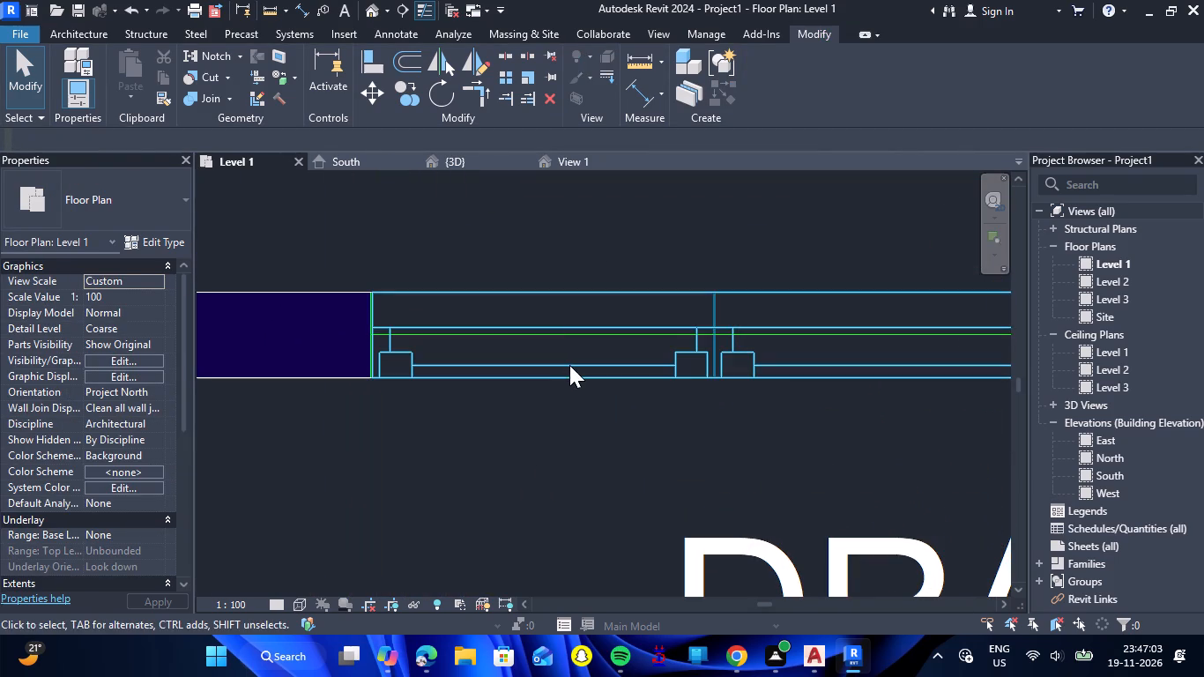
pyautogui.click(569, 365)
pyautogui.scroll(10, 348, 361)
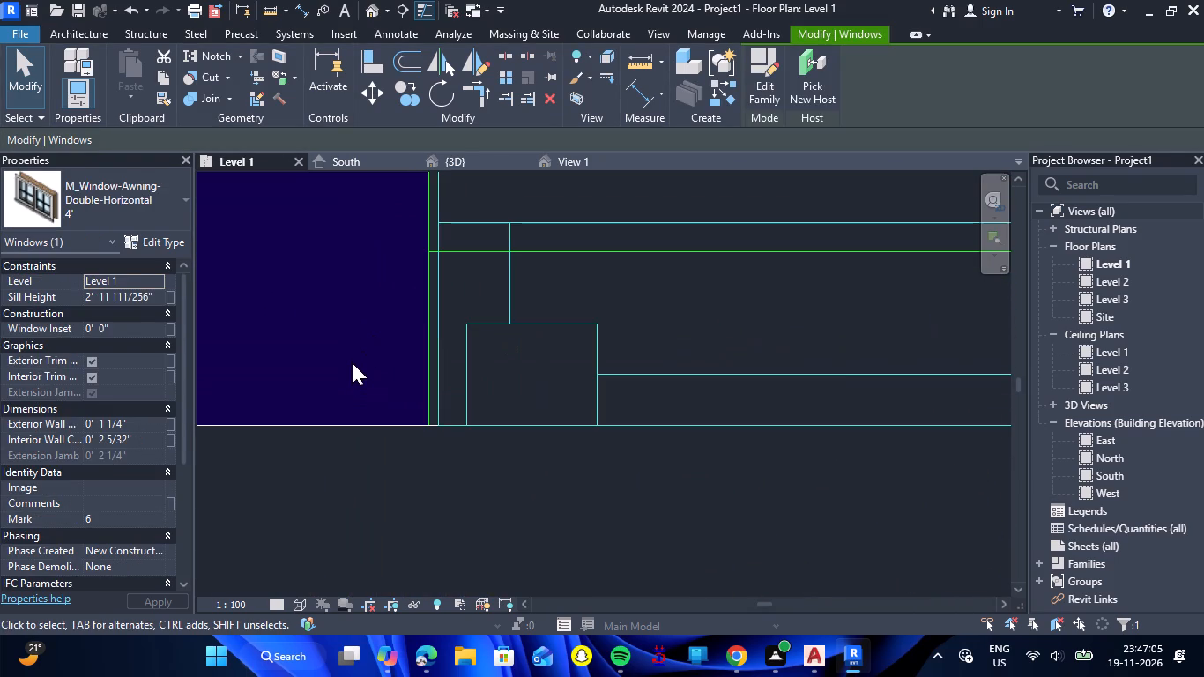
pyautogui.press('Right')
pyautogui.press('Left')
pyautogui.press('Left')
pyautogui.press('Left')
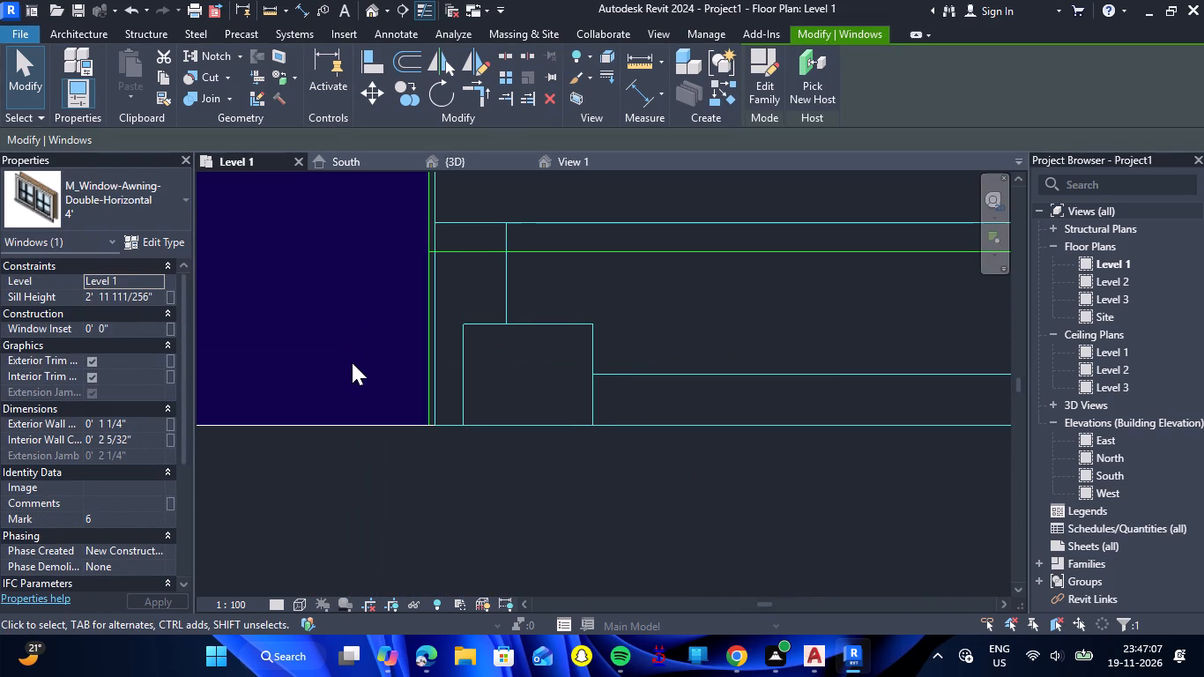
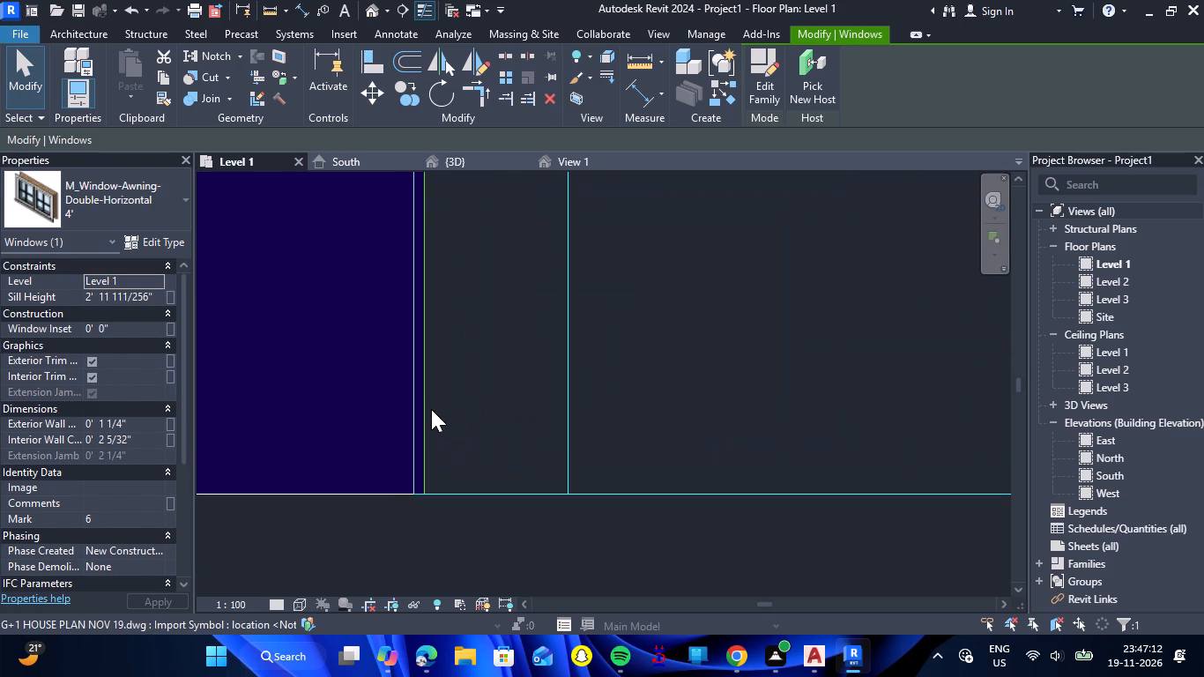
# Nudge the window between the bedroom and the drawing/dining room east onto the edge of the CAD opening.
pyautogui.press('Right')
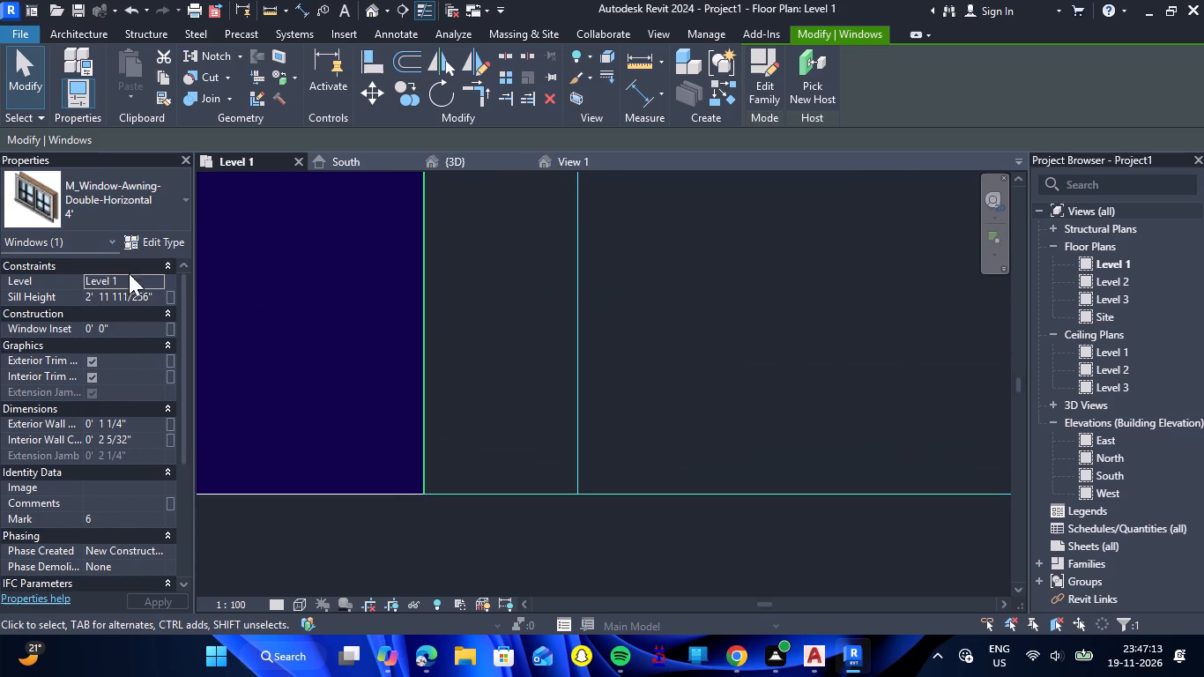
# Set the sill height of the window between the bedroom and the drawing/dining room to 4'.
pyautogui.click(152, 297)
pyautogui.press('BackSpace')
pyautogui.press('BackSpace')
pyautogui.press('BackSpace')
pyautogui.press('BackSpace')
pyautogui.press('BackSpace')
pyautogui.press('BackSpace')
pyautogui.press('BackSpace')
pyautogui.press('BackSpace')
pyautogui.press('BackSpace')
pyautogui.press('BackSpace')
pyautogui.press('BackSpace')
pyautogui.press('BackSpace')
pyautogui.press('BackSpace')
pyautogui.press('BackSpace')
pyautogui.press('BackSpace')
pyautogui.press('BackSpace')
pyautogui.press('BackSpace')
pyautogui.press('BackSpace')
pyautogui.press('BackSpace')
pyautogui.press('BackSpace')
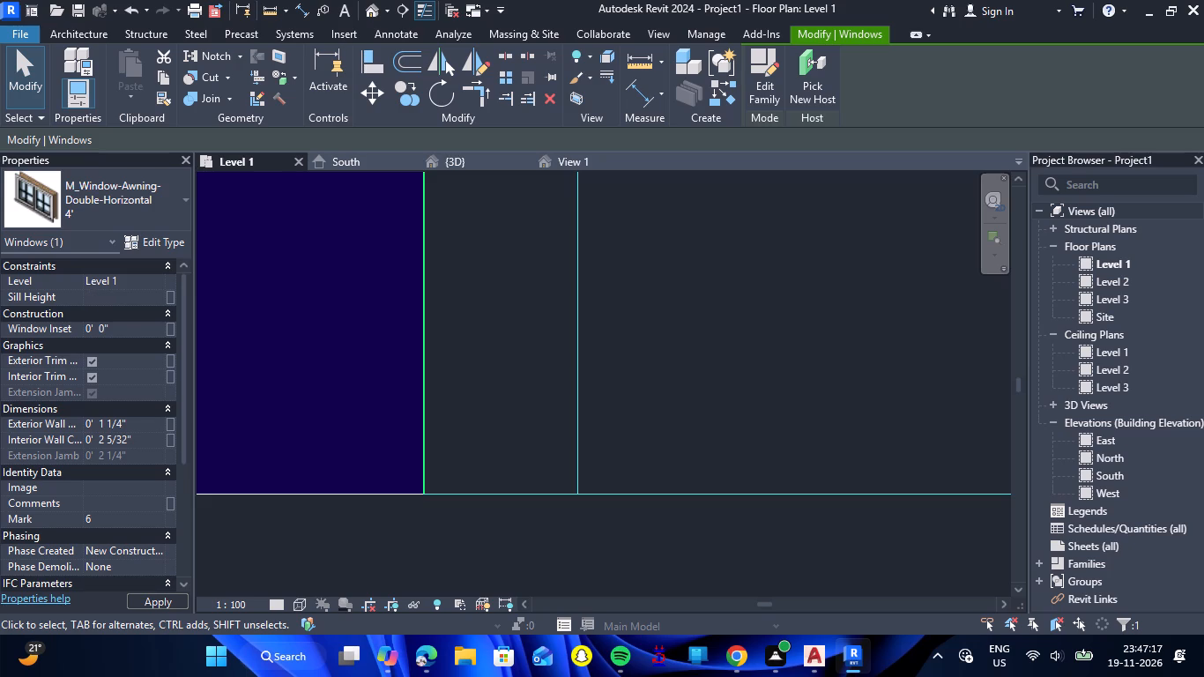
pyautogui.write("4'")
pyautogui.press('Return')
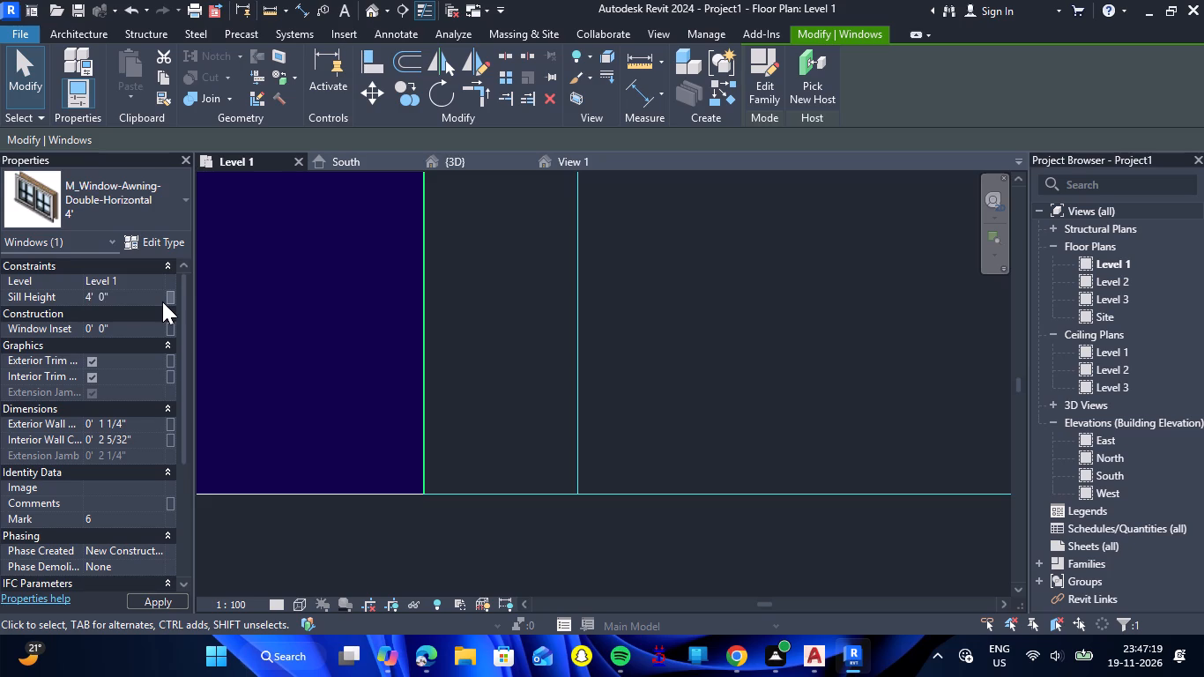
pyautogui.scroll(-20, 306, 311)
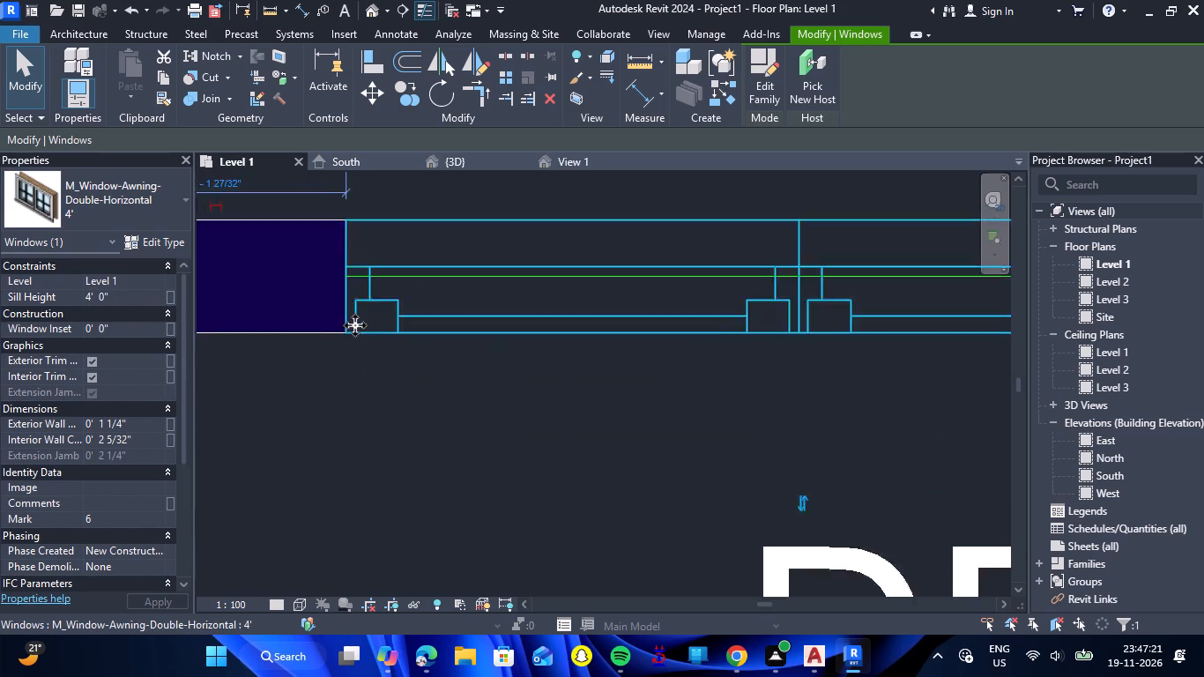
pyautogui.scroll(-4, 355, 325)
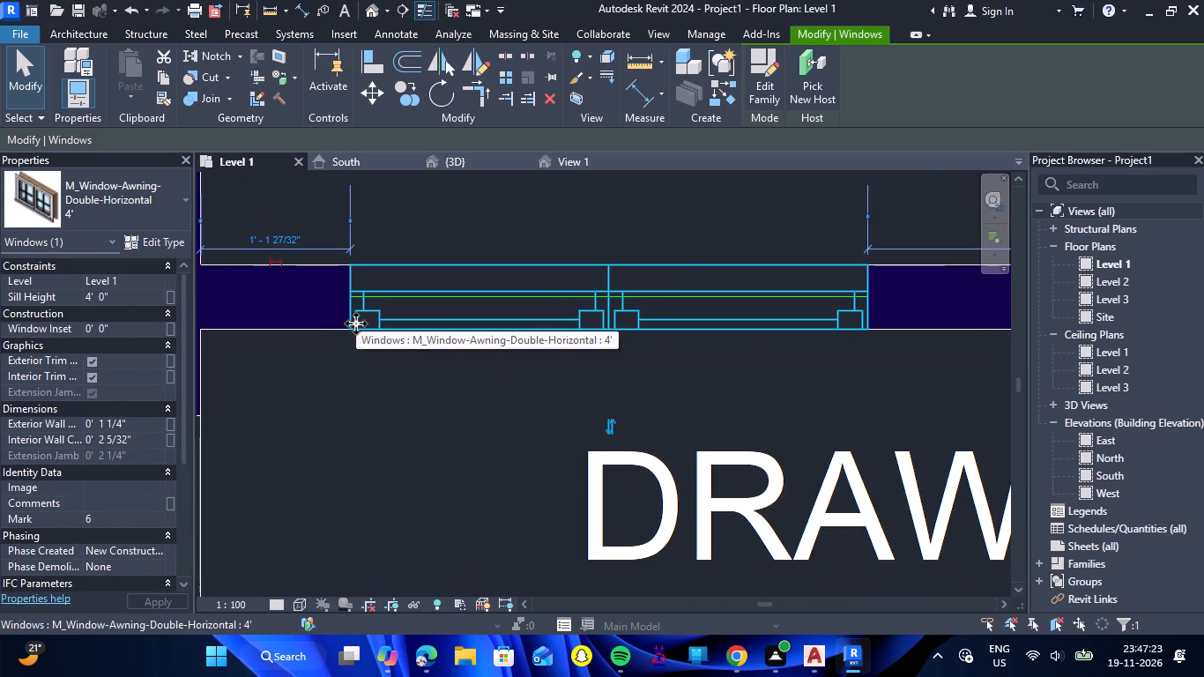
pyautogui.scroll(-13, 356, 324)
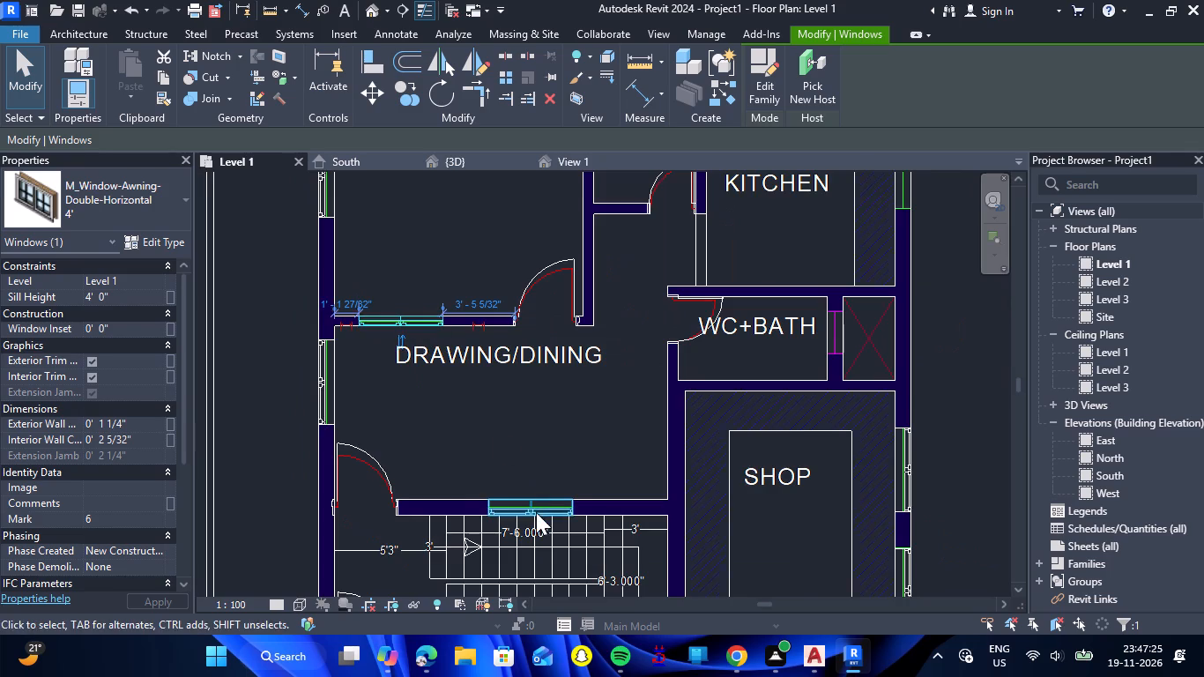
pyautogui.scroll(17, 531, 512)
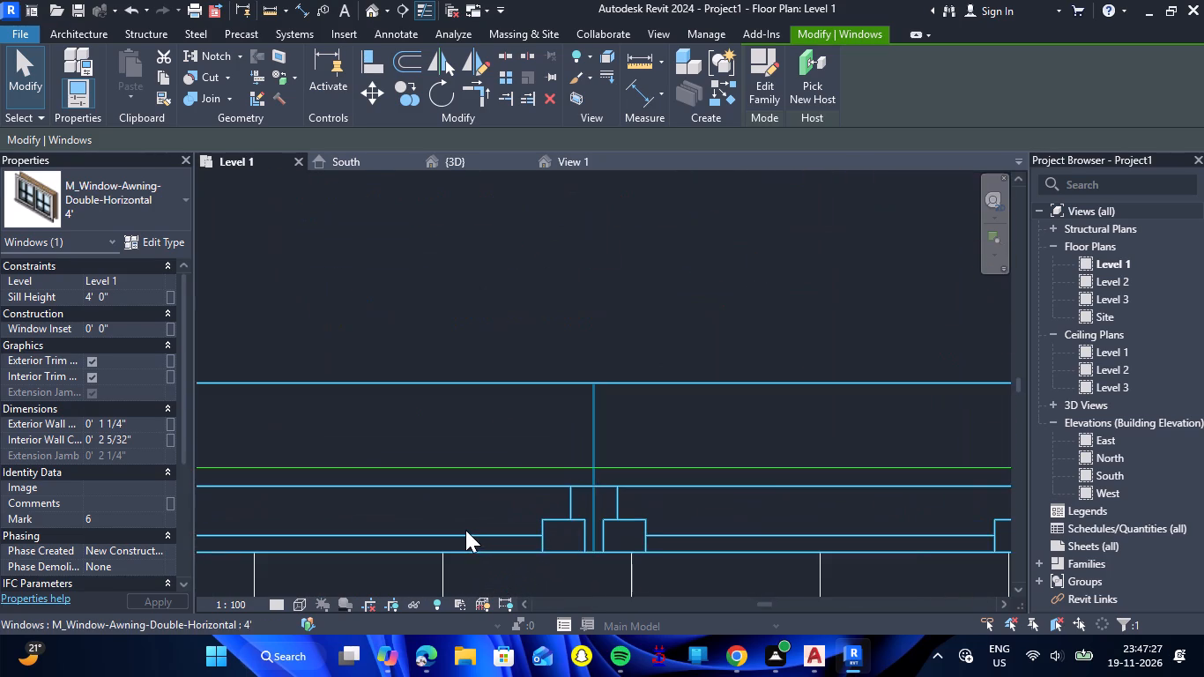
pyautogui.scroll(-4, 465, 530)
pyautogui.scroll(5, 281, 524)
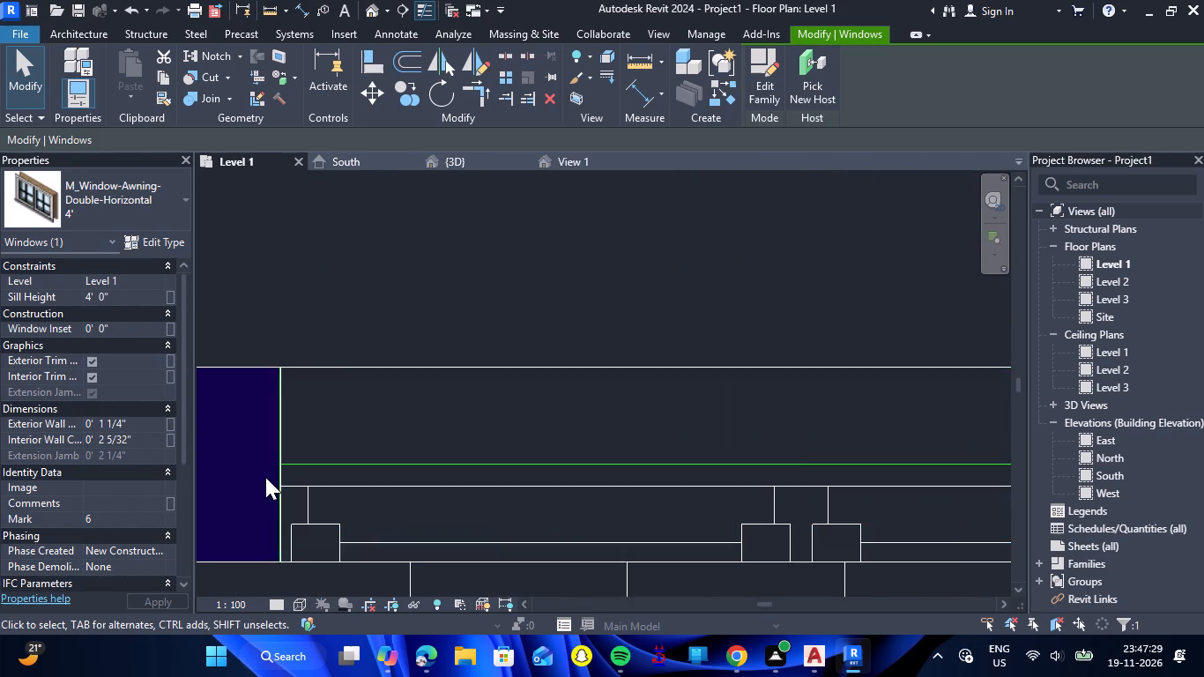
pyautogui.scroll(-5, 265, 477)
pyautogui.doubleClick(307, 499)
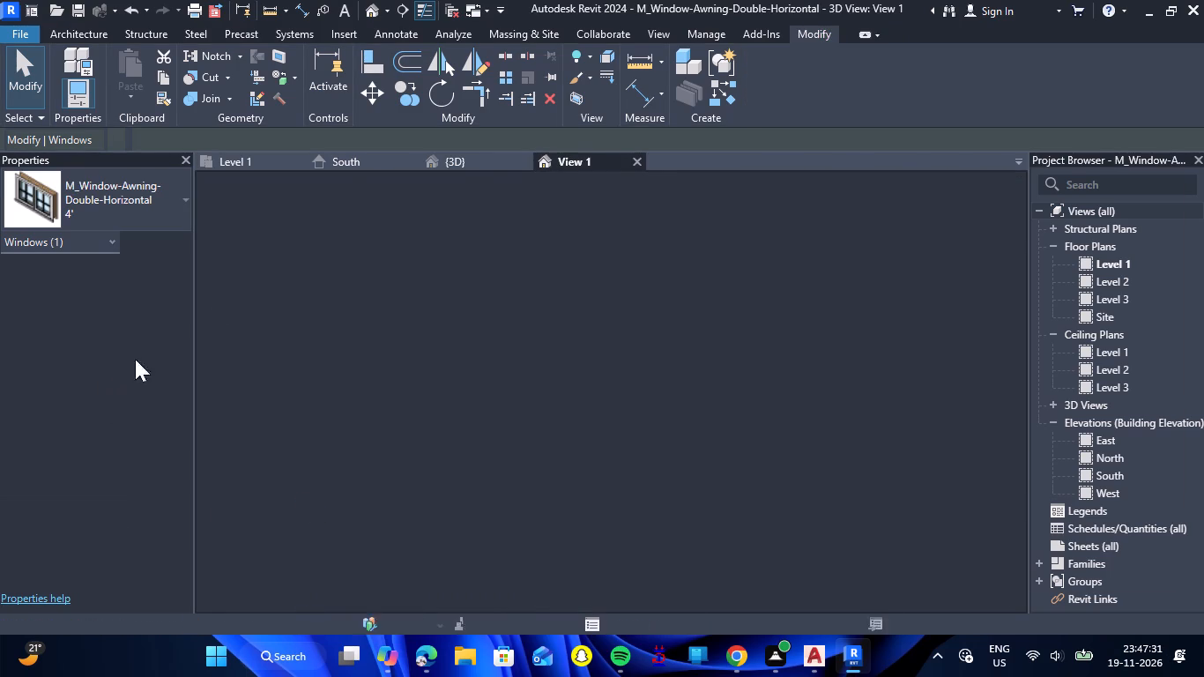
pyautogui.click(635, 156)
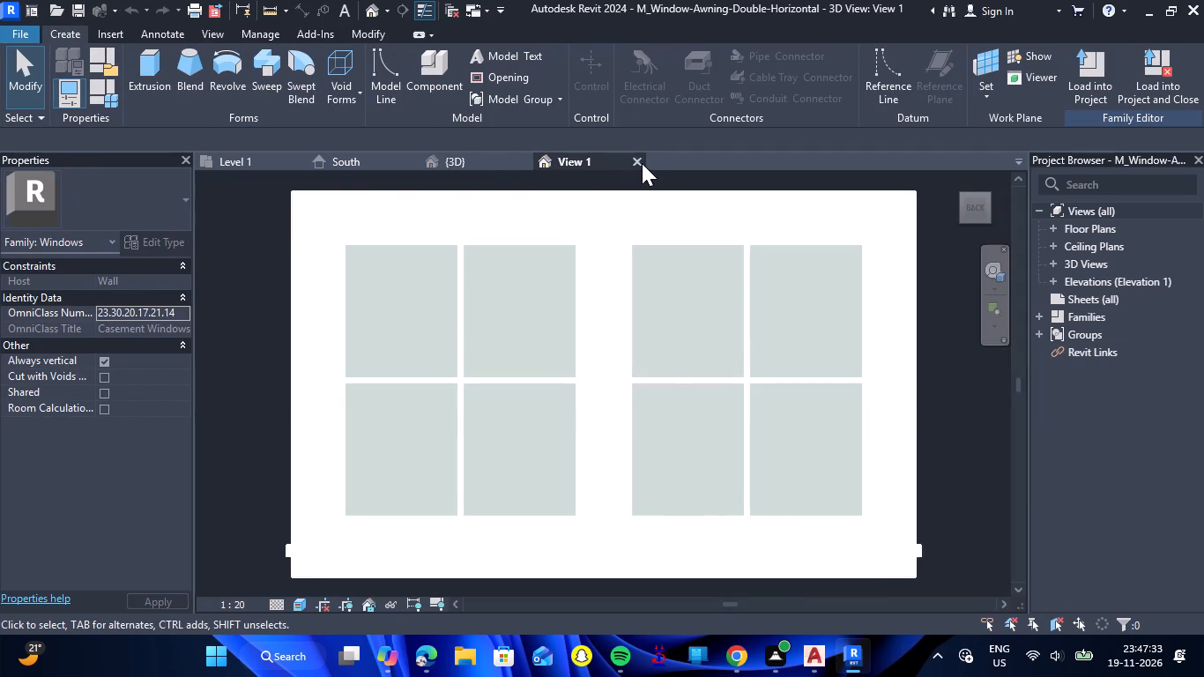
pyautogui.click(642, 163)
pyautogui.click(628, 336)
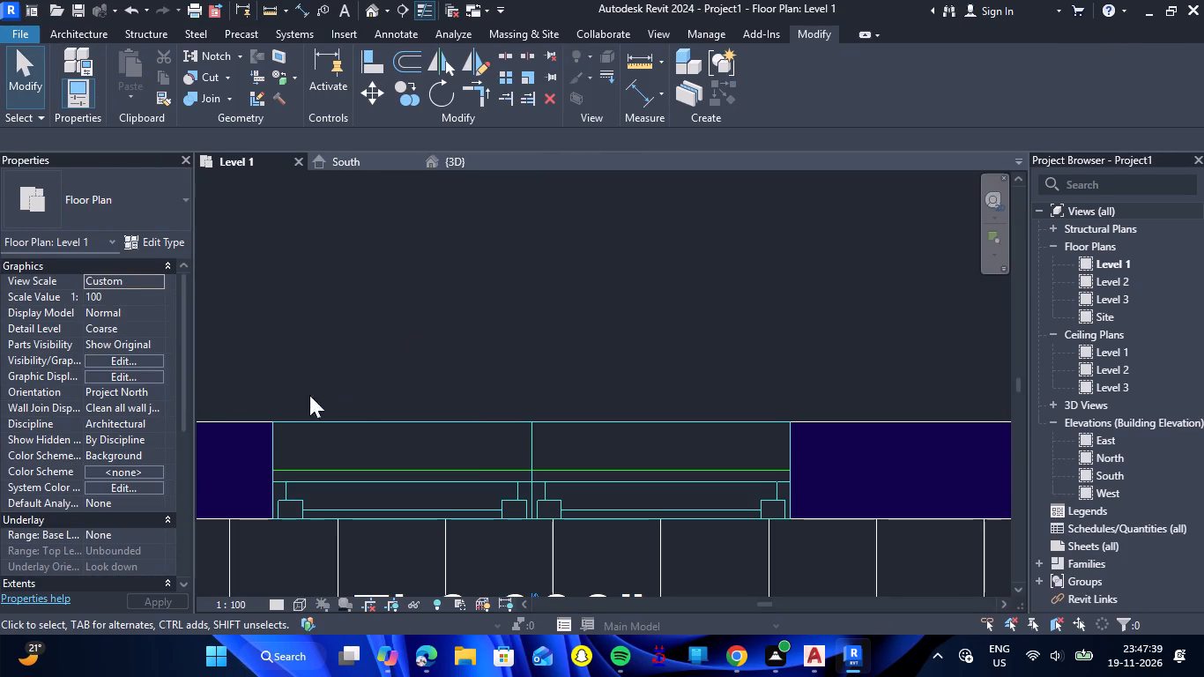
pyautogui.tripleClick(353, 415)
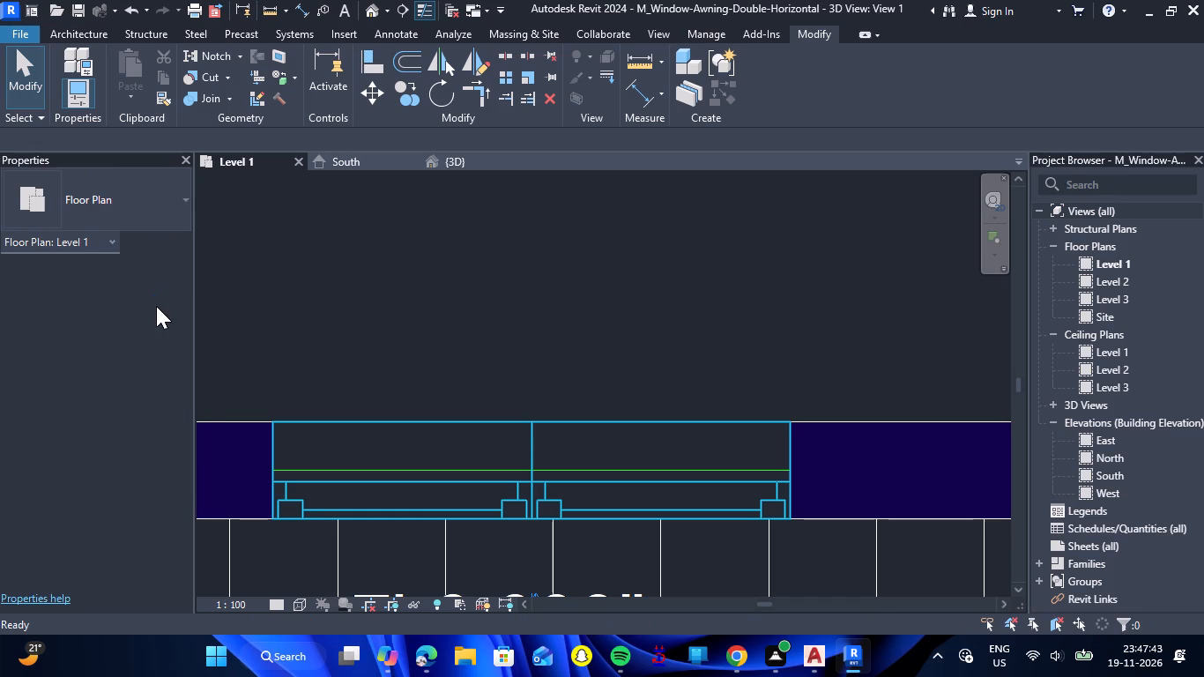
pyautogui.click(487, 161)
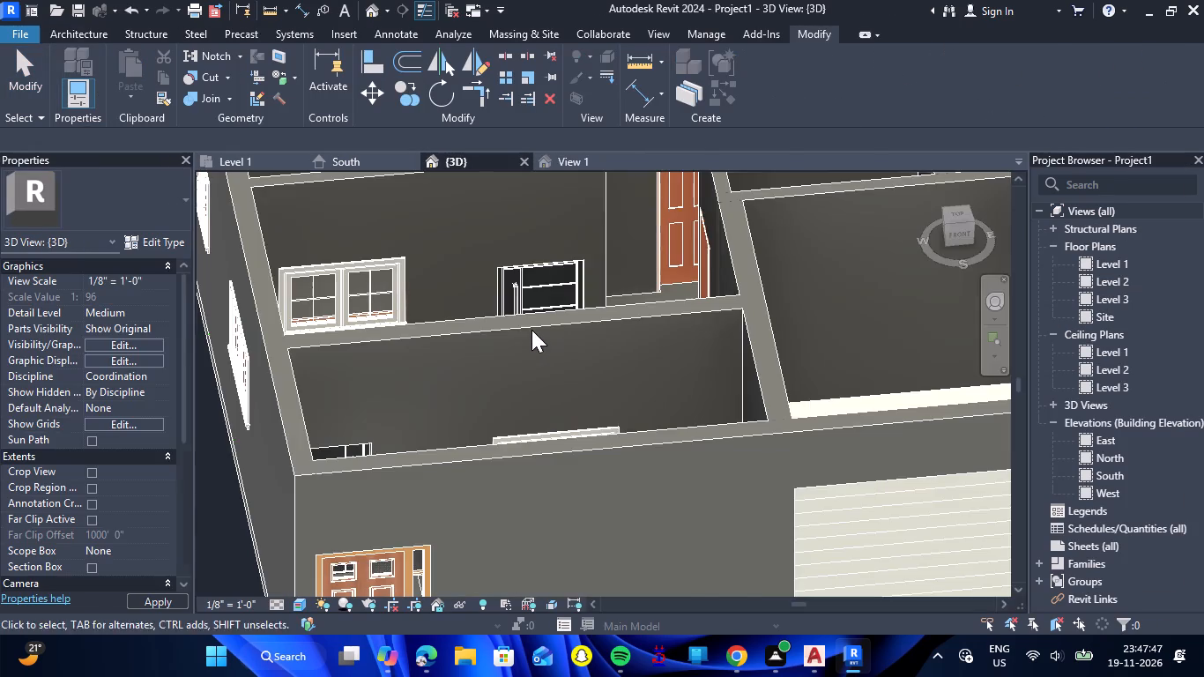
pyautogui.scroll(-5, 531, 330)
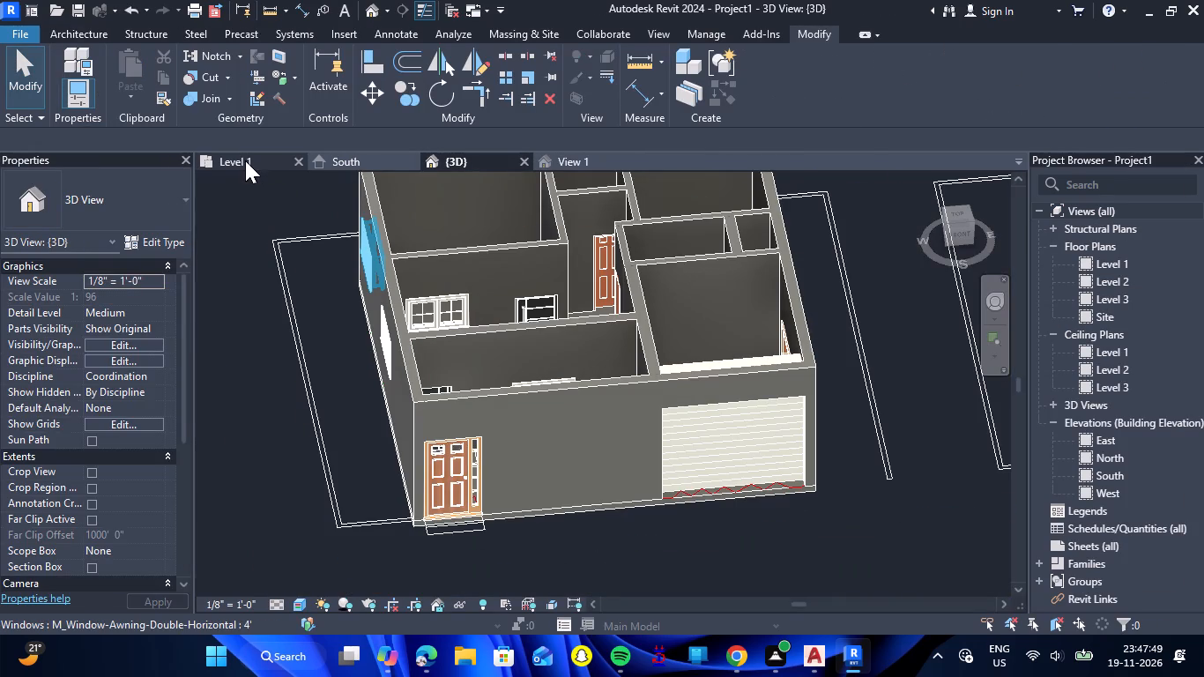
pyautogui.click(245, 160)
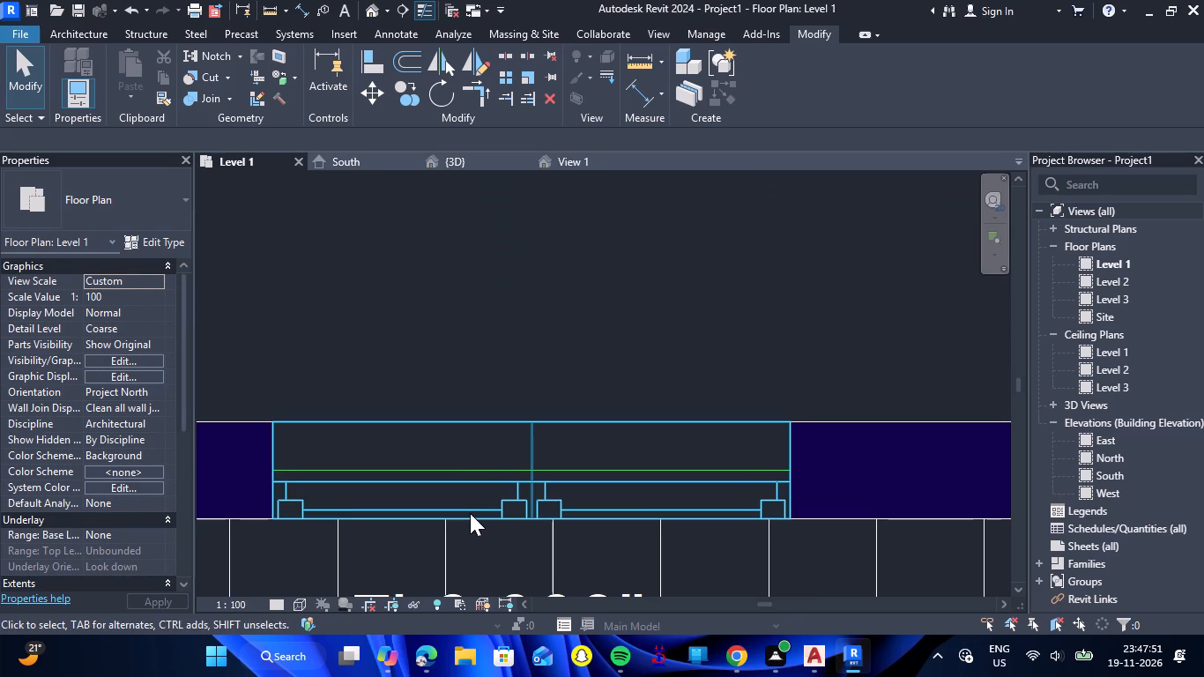
# In the Level 1 plan, set the sill height of the window between the drawing/dining room and the staircase to 4'.
pyautogui.click(470, 513)
pyautogui.click(153, 294)
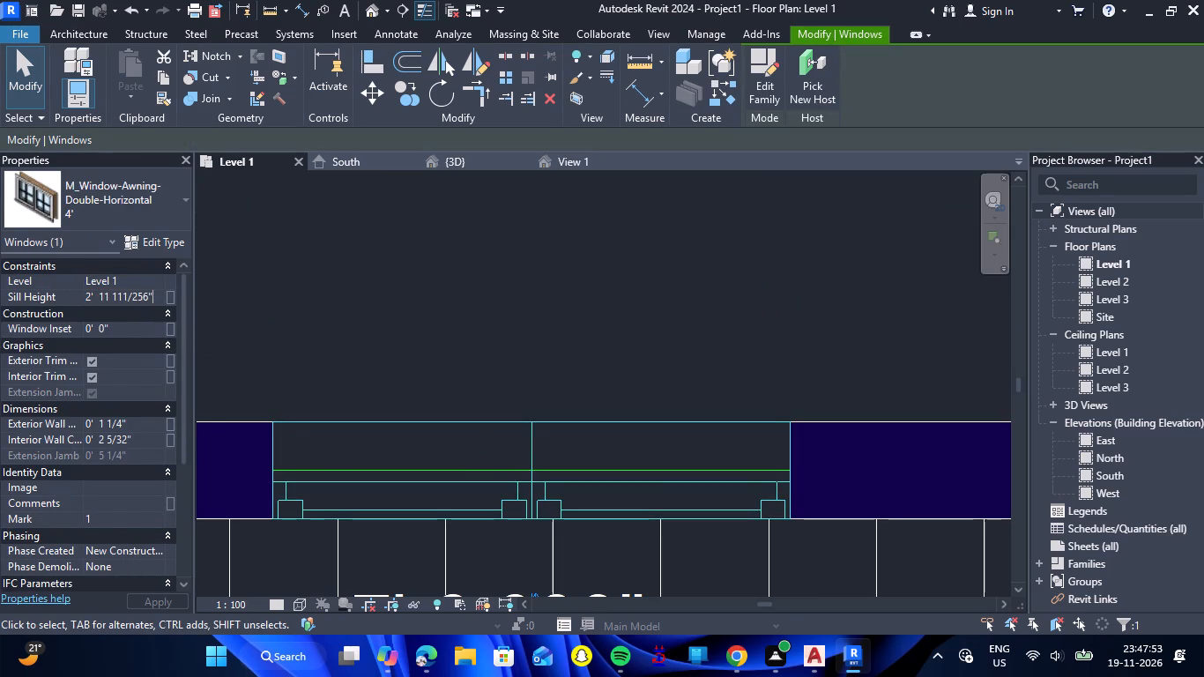
pyautogui.press('BackSpace')
pyautogui.press('BackSpace')
pyautogui.press('BackSpace')
pyautogui.press('BackSpace')
pyautogui.press('BackSpace')
pyautogui.press('BackSpace')
pyautogui.press('BackSpace')
pyautogui.press('BackSpace')
pyautogui.press('BackSpace')
pyautogui.press('BackSpace')
pyautogui.press('BackSpace')
pyautogui.press('BackSpace')
pyautogui.press('BackSpace')
pyautogui.press('BackSpace')
pyautogui.press('BackSpace')
pyautogui.press('BackSpace')
pyautogui.press('BackSpace')
pyautogui.press('BackSpace')
pyautogui.press('BackSpace')
pyautogui.press('BackSpace')
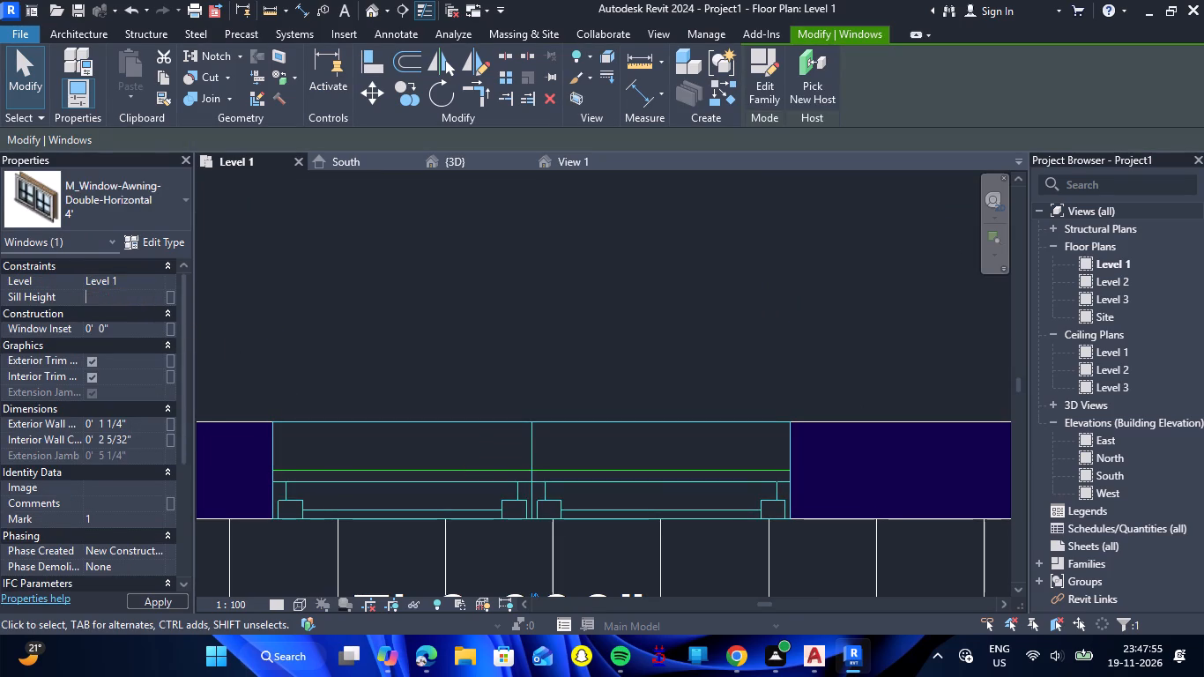
pyautogui.write("4'")
pyautogui.press('Return')
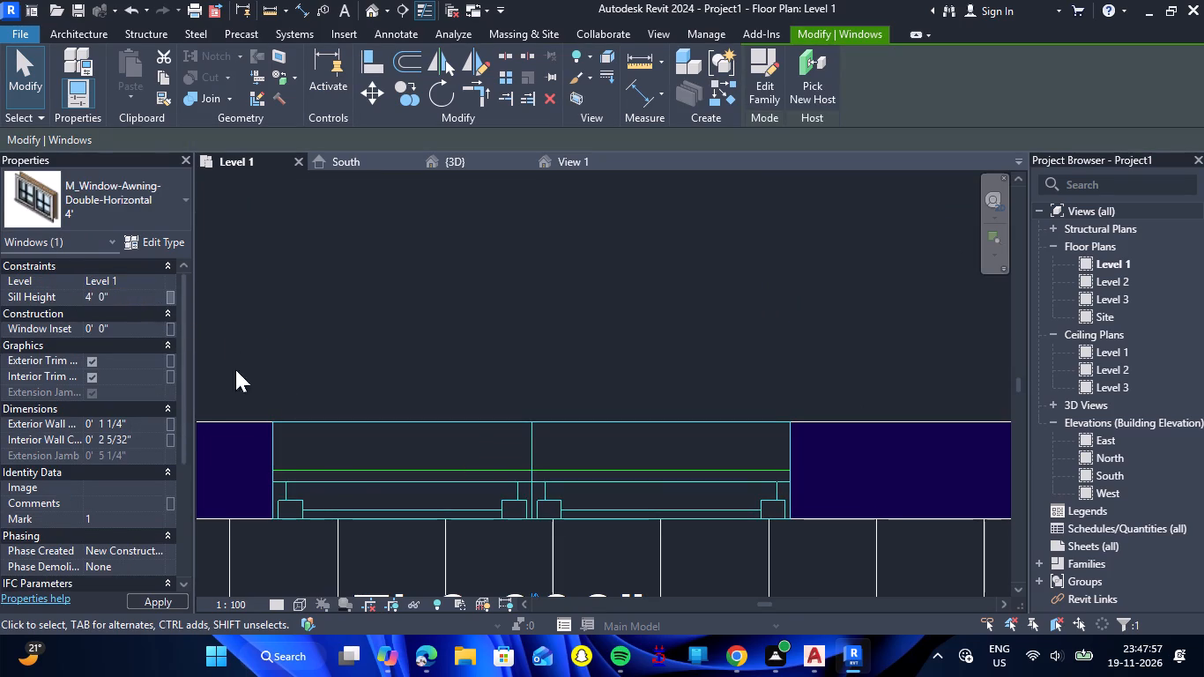
# Nudge the northern window in the shop's east wall north until it lines up with the CAD opening.
pyautogui.scroll(-15, 554, 338)
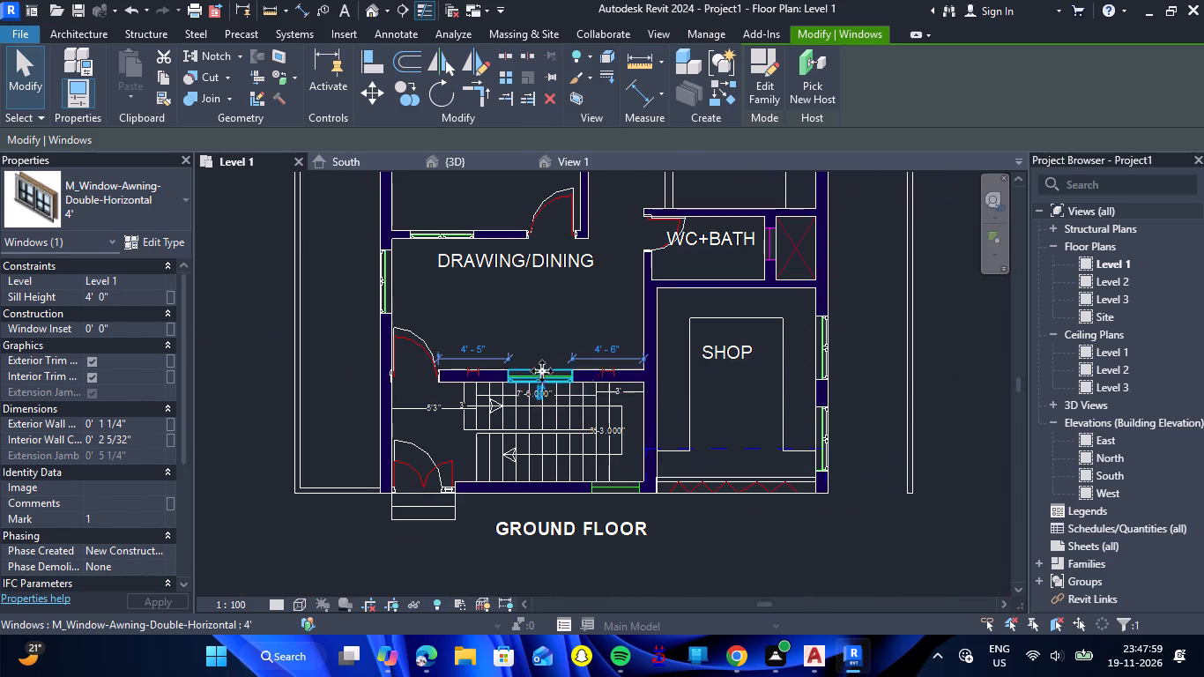
pyautogui.scroll(12, 849, 367)
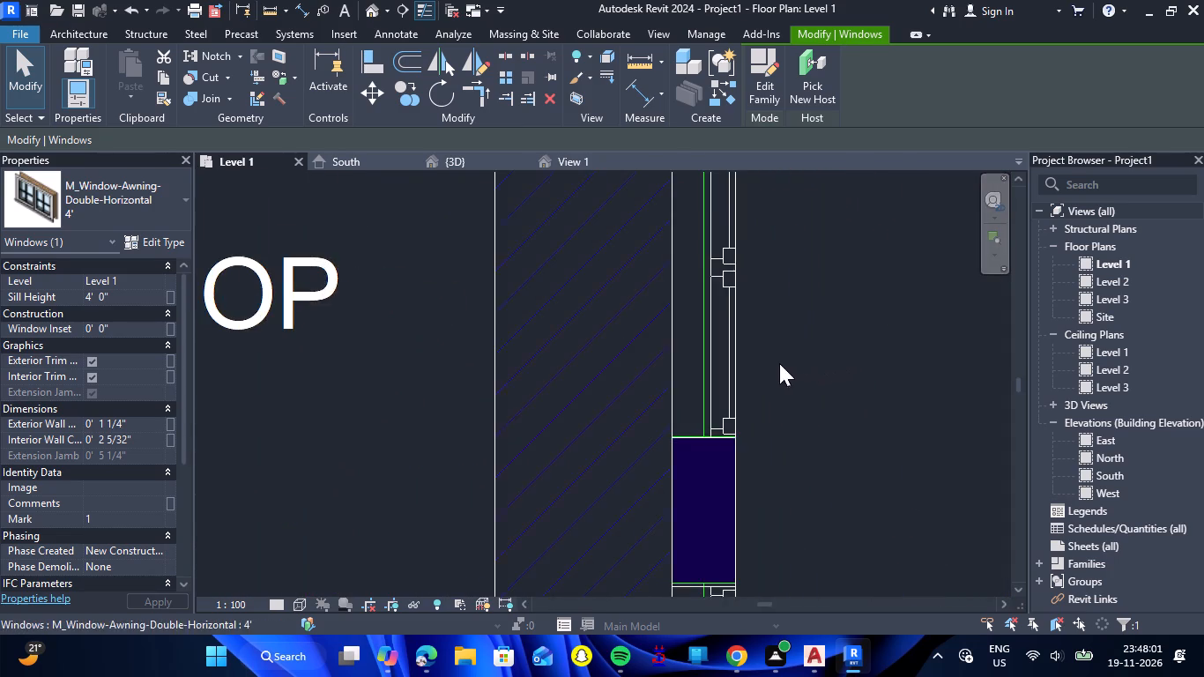
pyautogui.scroll(5, 777, 364)
pyautogui.scroll(9, 665, 526)
pyautogui.click(620, 472)
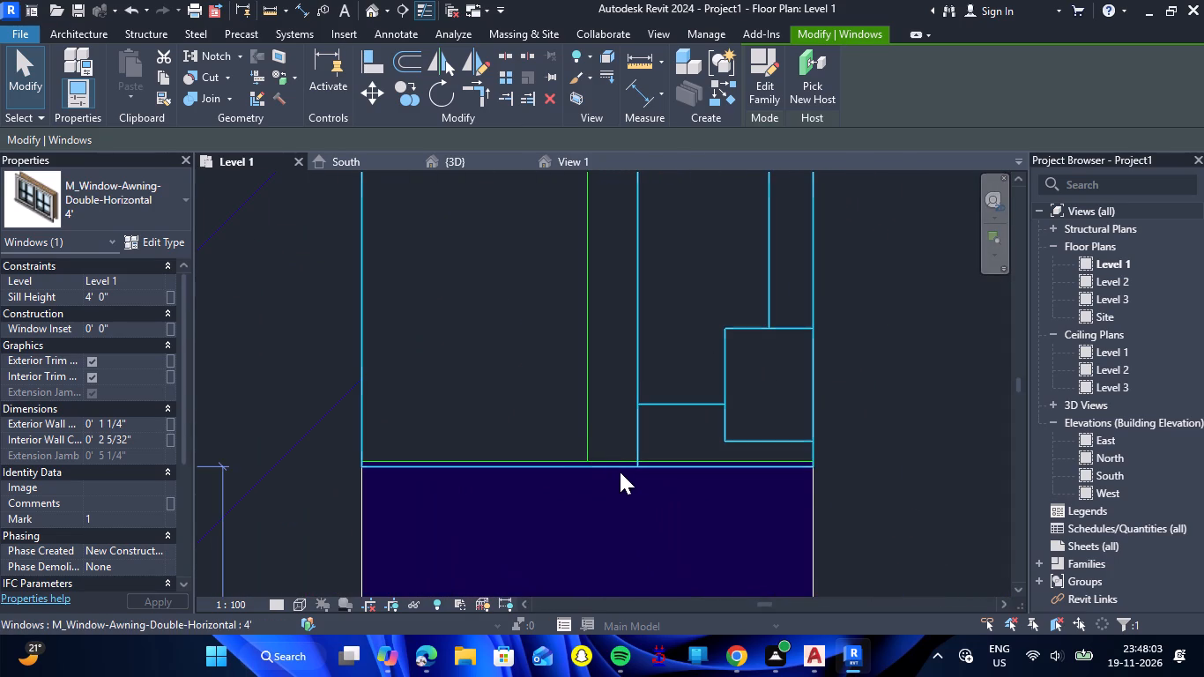
pyautogui.scroll(7, 588, 466)
pyautogui.press('Up')
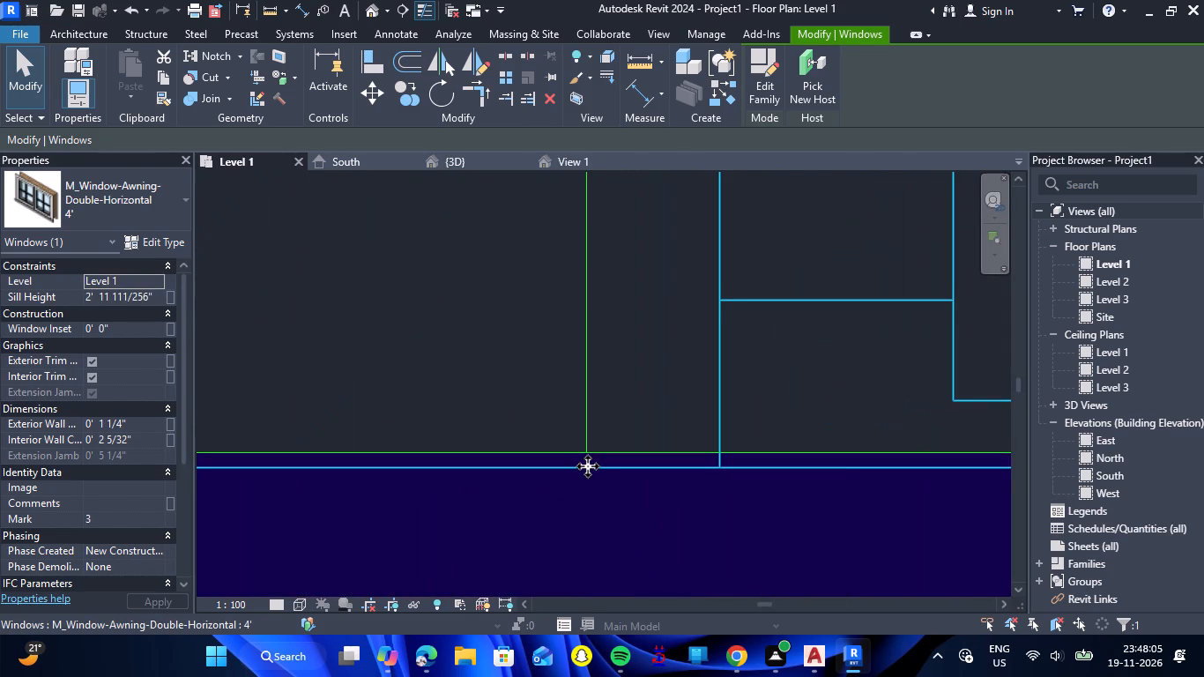
pyautogui.press('Up')
pyautogui.press('Up')
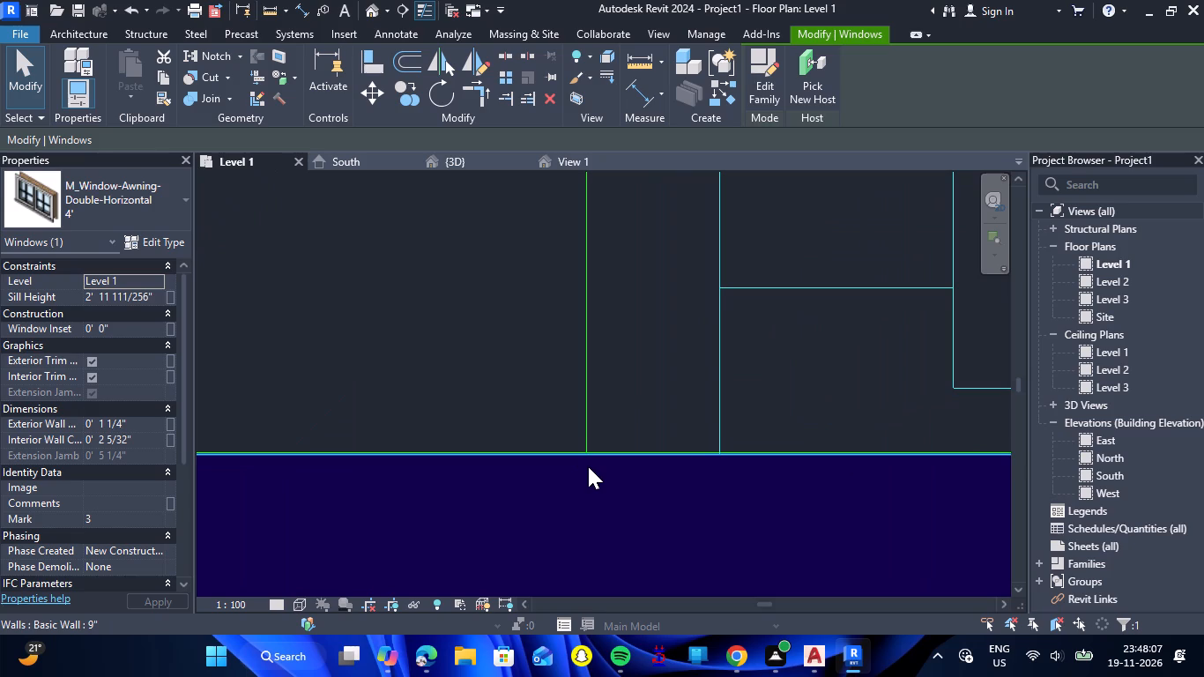
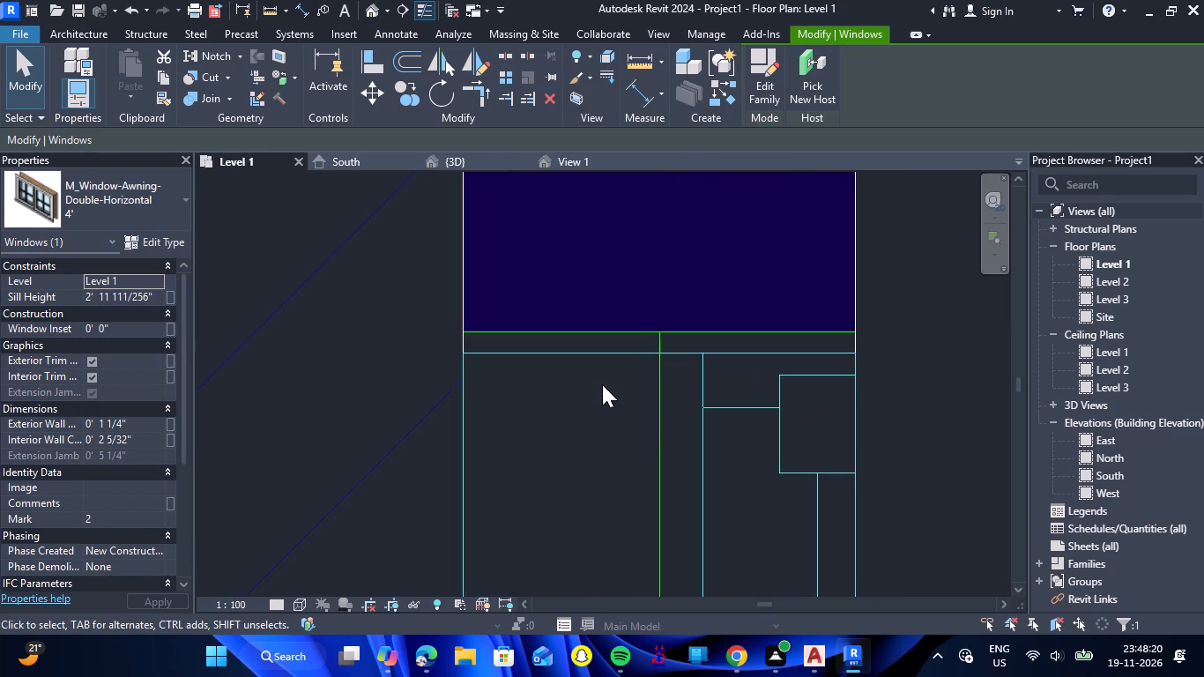
# Nudge the southern window in the shop's east wall north until it lines up with the CAD opening.
pyautogui.press('Up')
pyautogui.press('Up')
pyautogui.press('Up')
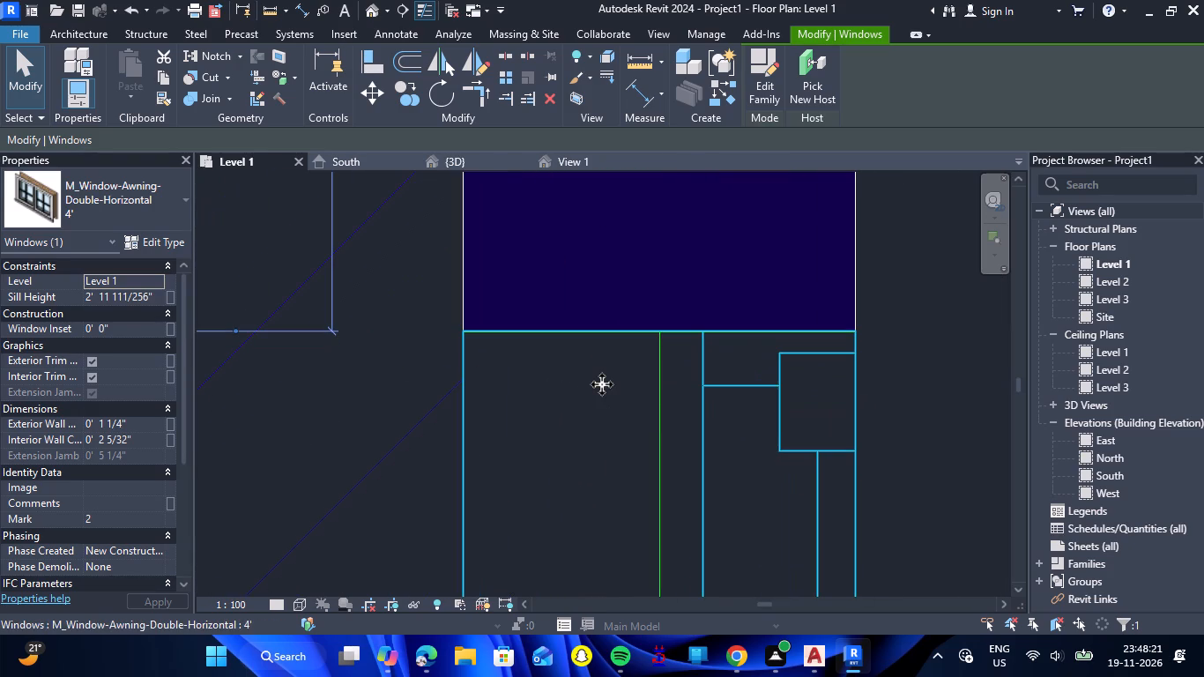
pyautogui.scroll(-13, 592, 384)
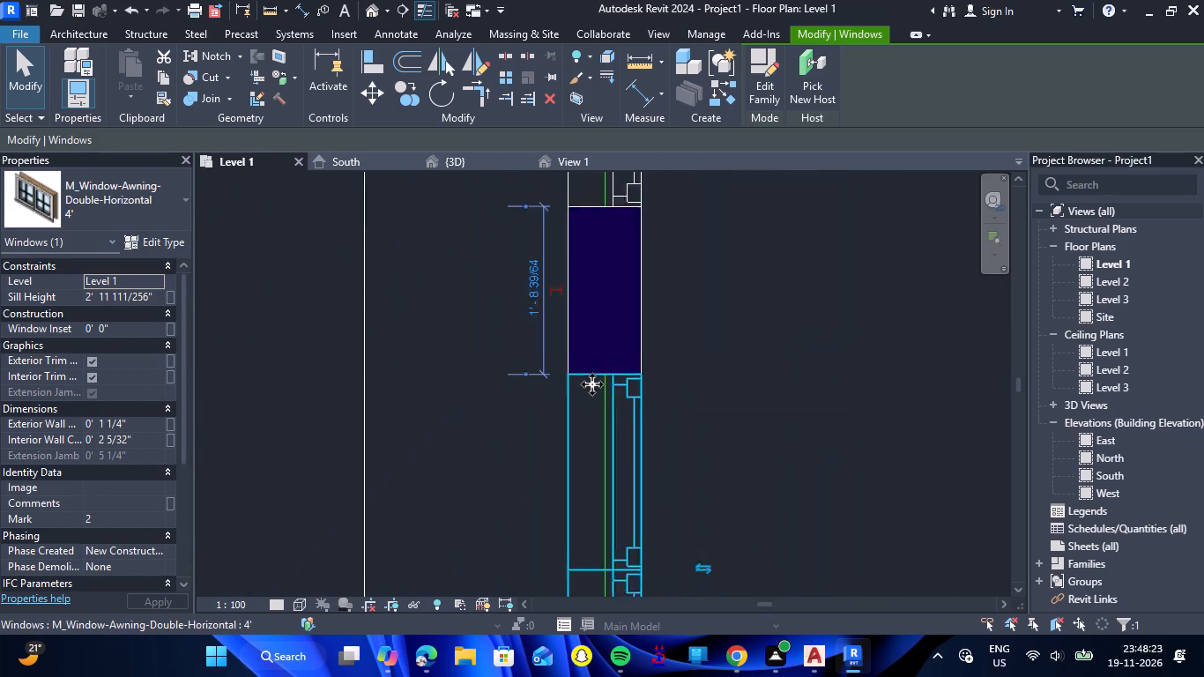
pyautogui.scroll(-10, 591, 384)
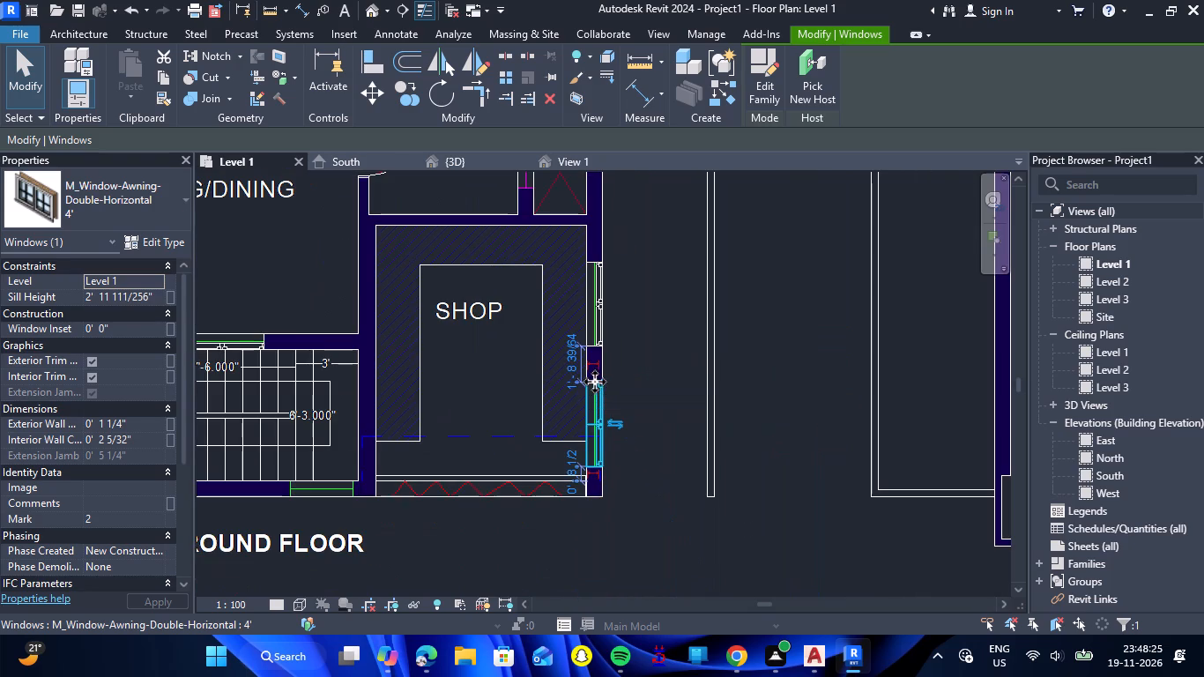
pyautogui.press('Escape')
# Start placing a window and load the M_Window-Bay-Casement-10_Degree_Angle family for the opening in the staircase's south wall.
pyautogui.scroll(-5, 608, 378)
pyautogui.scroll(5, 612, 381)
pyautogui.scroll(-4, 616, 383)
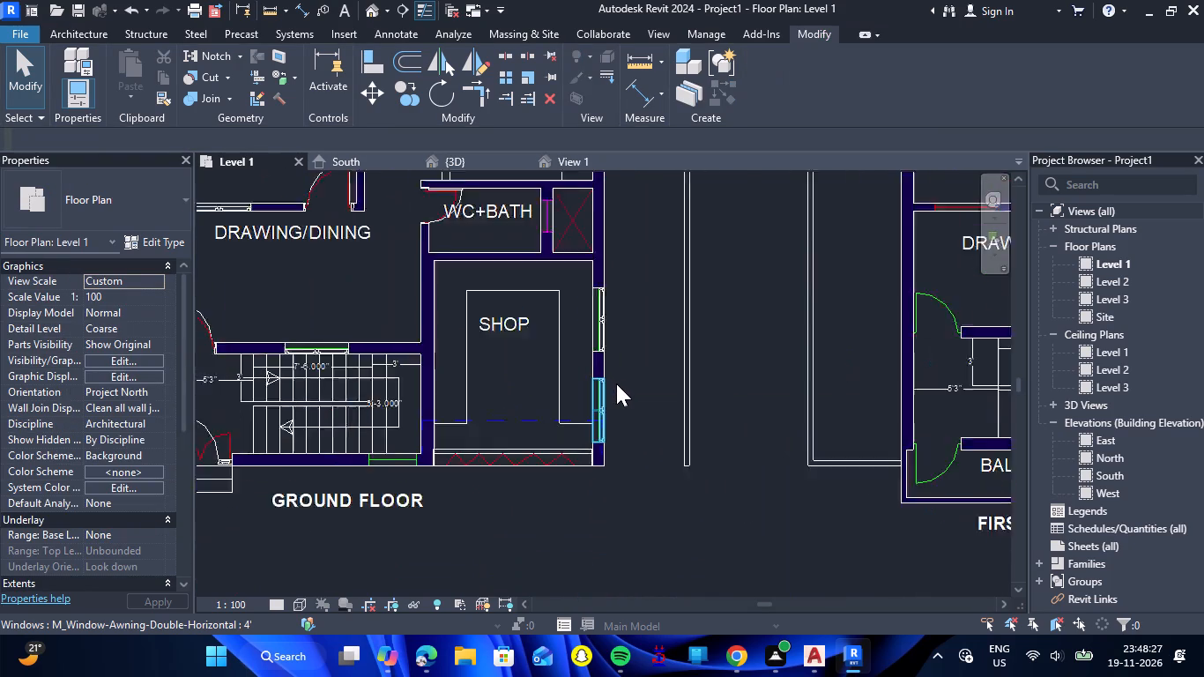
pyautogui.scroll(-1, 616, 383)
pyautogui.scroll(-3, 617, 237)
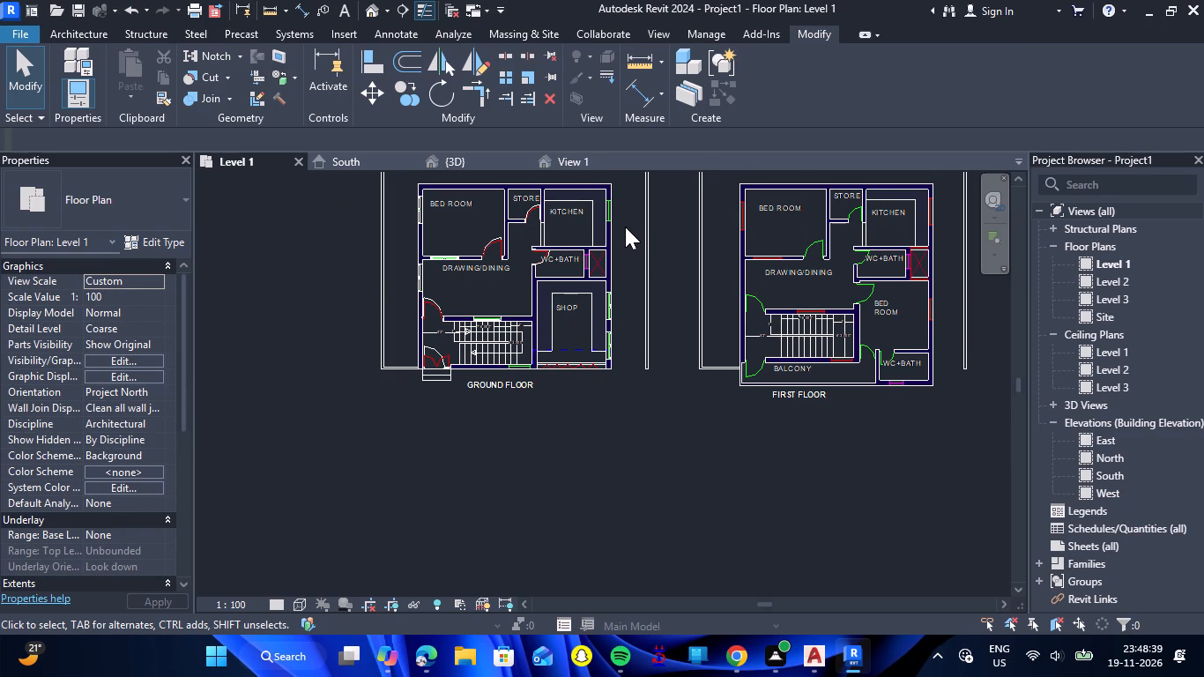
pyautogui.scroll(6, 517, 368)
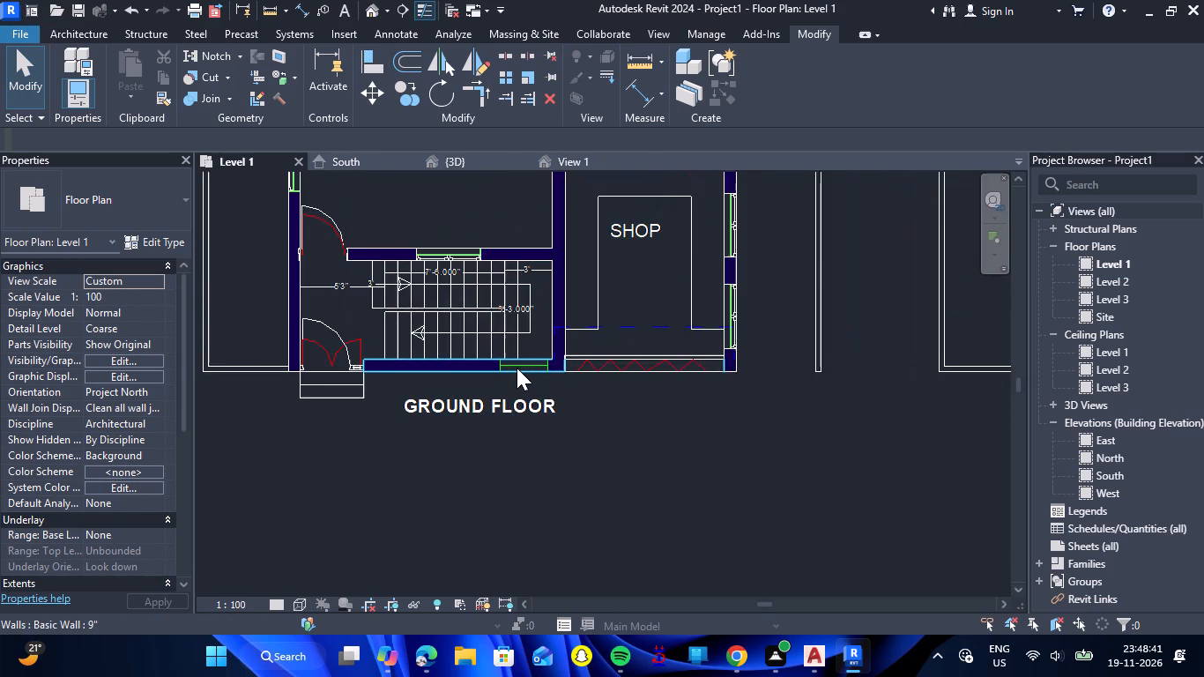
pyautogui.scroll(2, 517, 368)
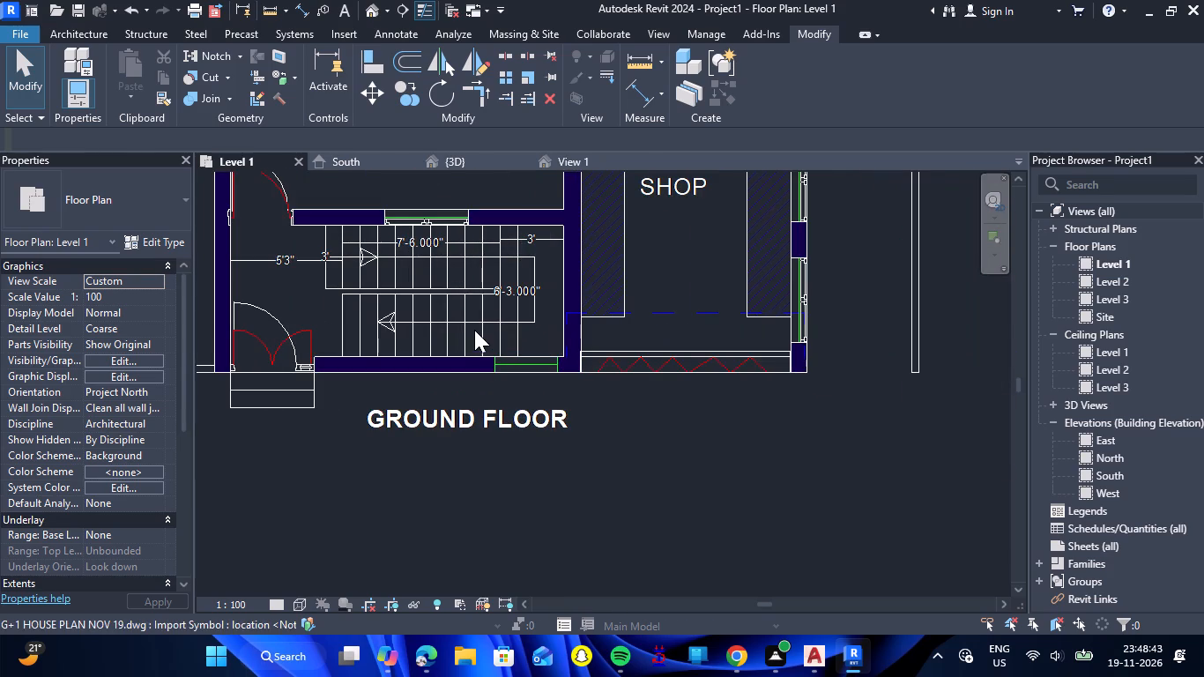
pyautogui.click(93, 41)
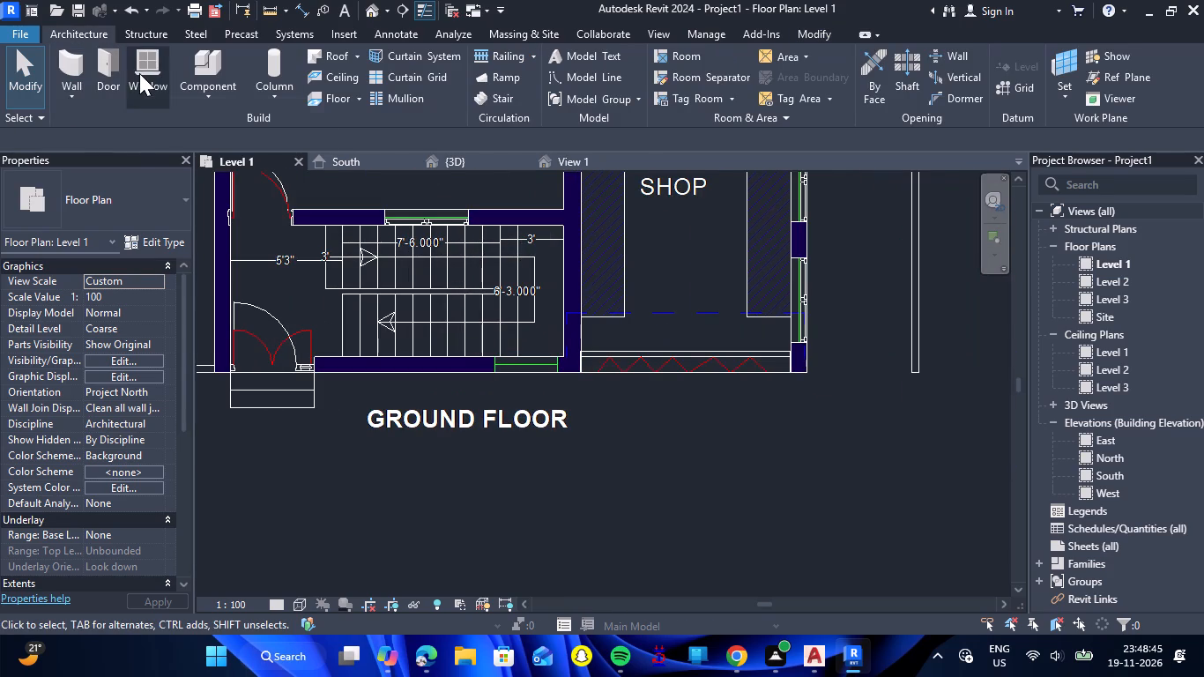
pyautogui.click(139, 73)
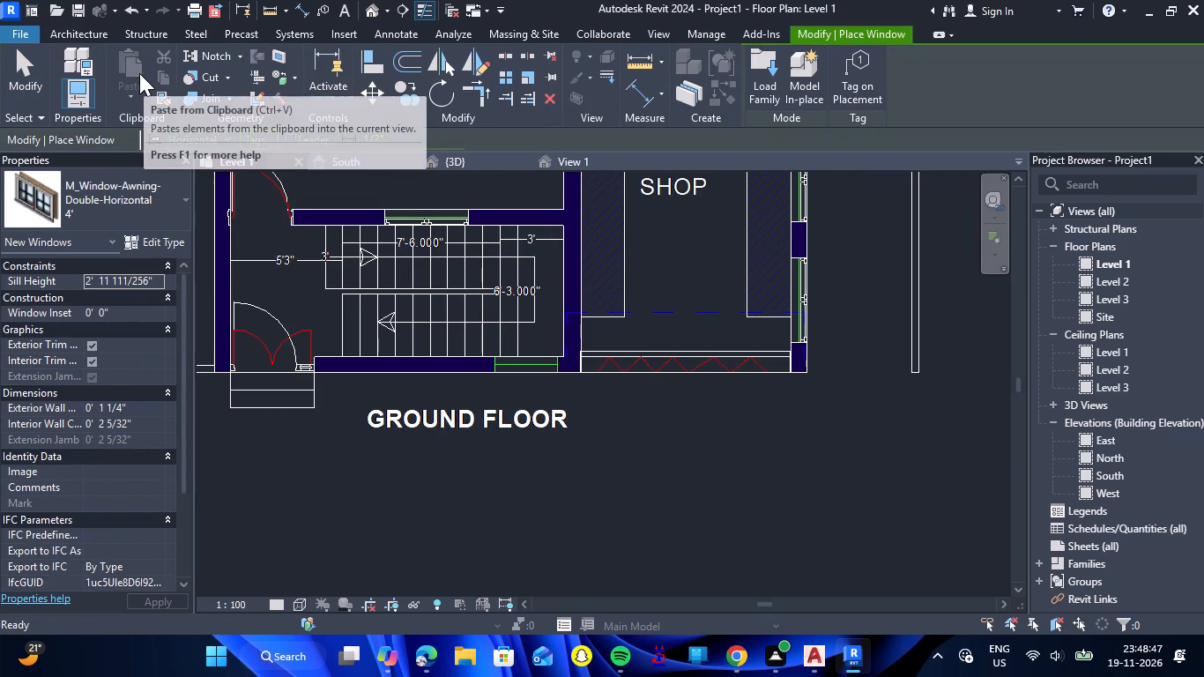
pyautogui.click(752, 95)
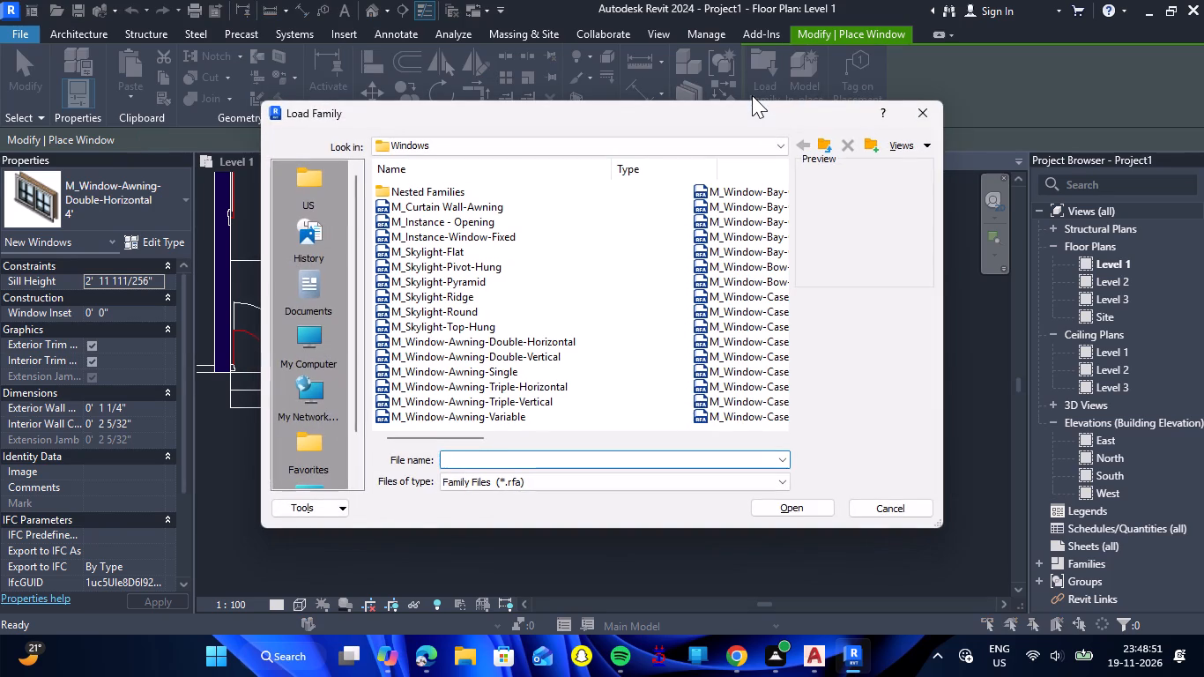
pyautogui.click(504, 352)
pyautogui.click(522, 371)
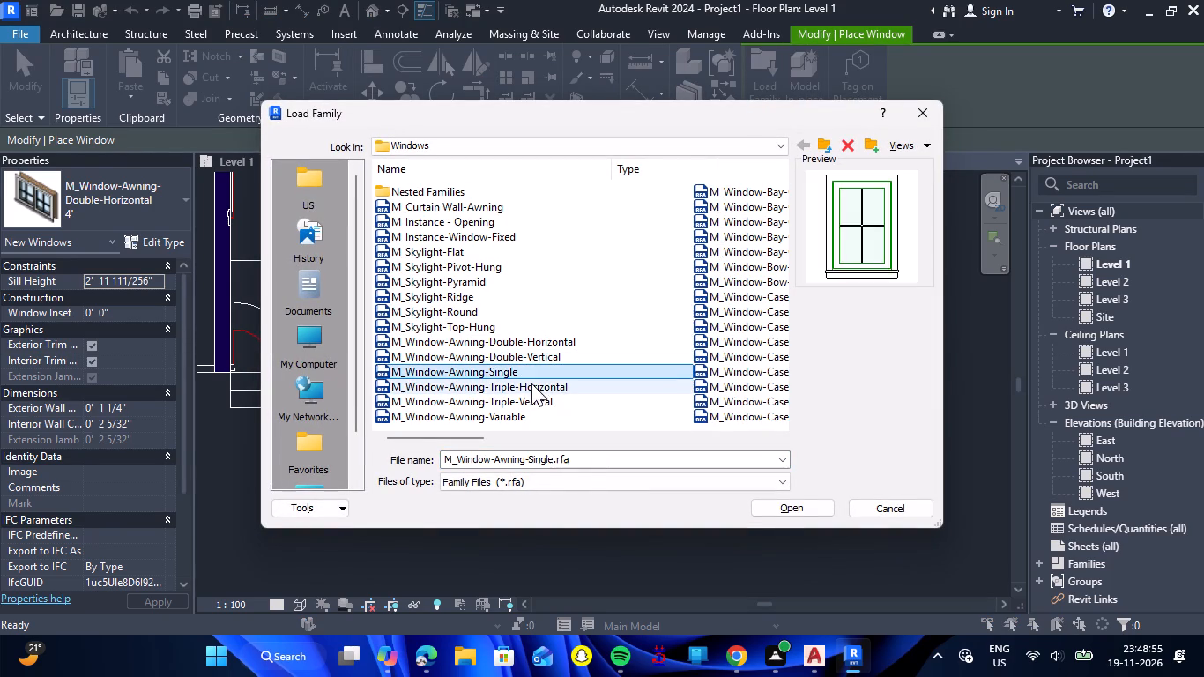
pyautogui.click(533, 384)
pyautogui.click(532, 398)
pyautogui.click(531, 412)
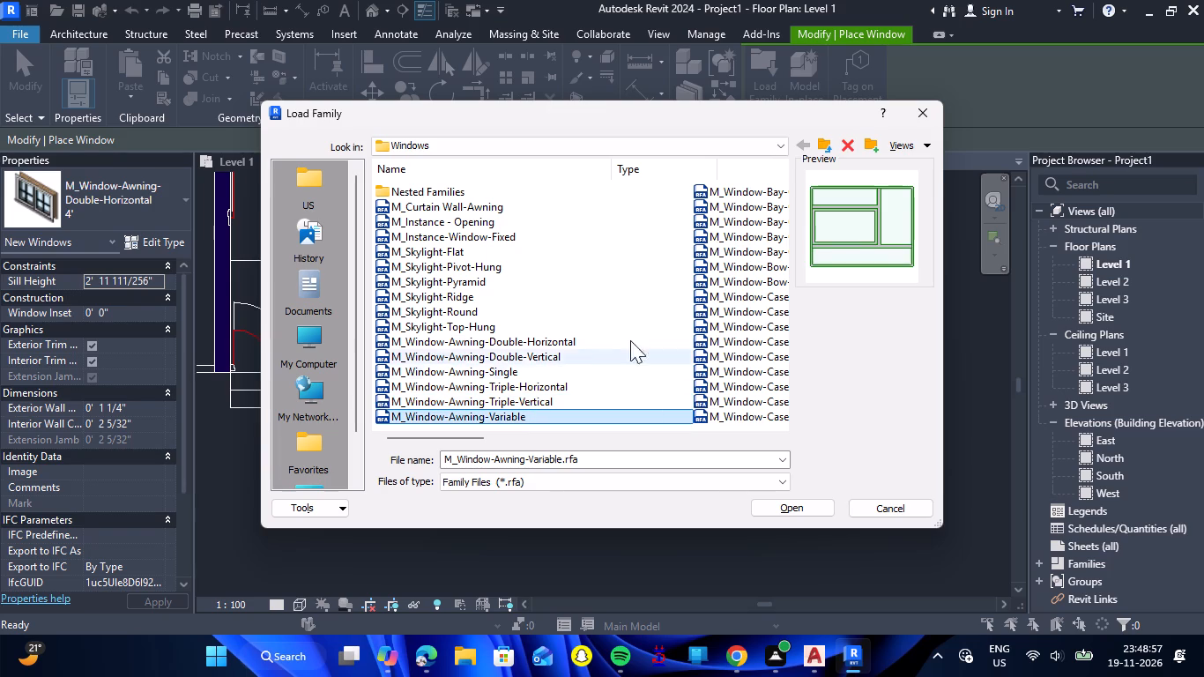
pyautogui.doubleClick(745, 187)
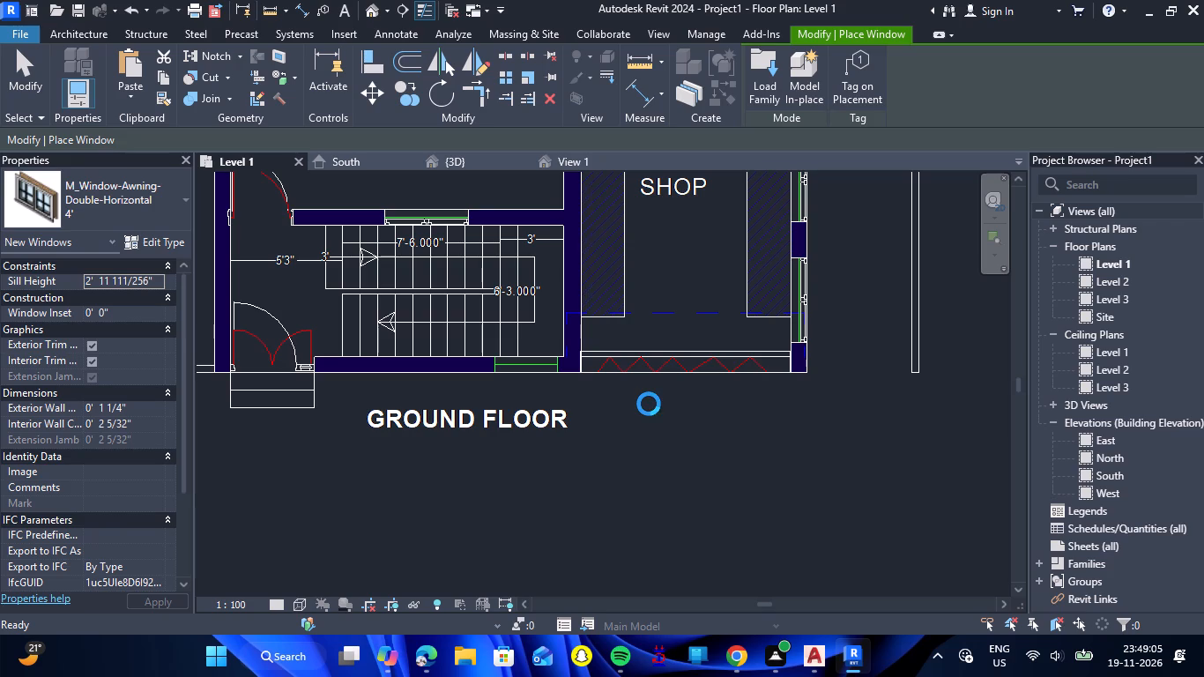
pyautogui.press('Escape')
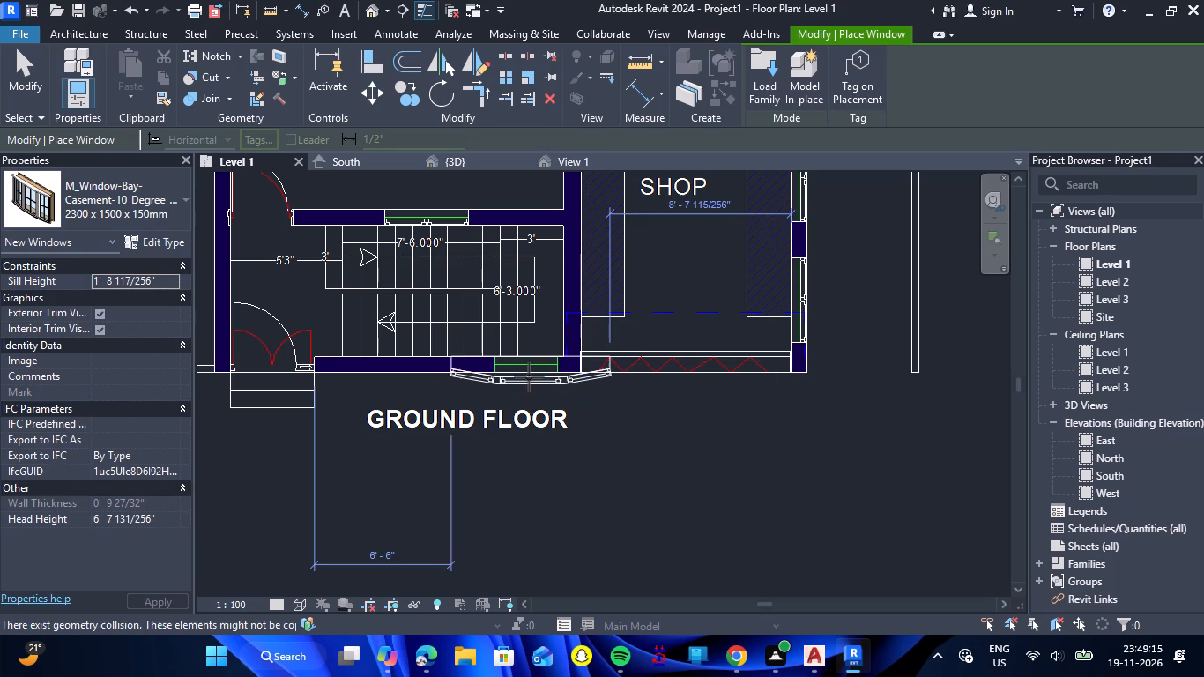
# Load the M_Window-Casement-Double-Awning-Double family, type 850 x 900mm, for the window placement.
pyautogui.click(754, 97)
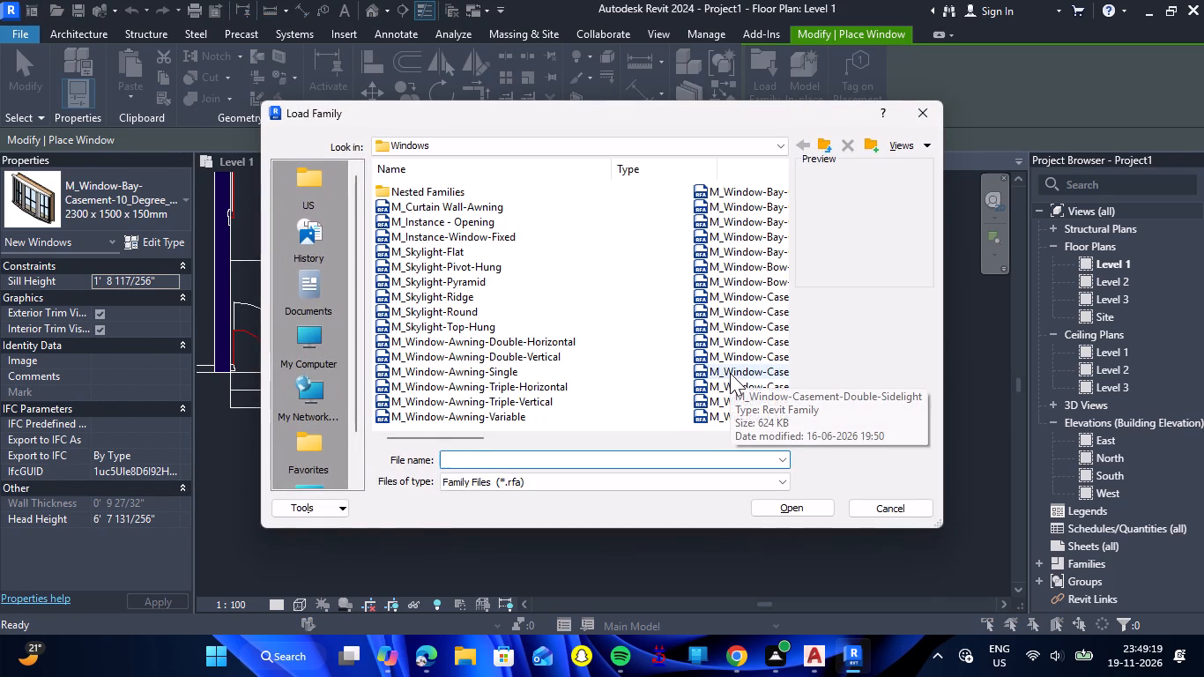
pyautogui.scroll(2, 715, 291)
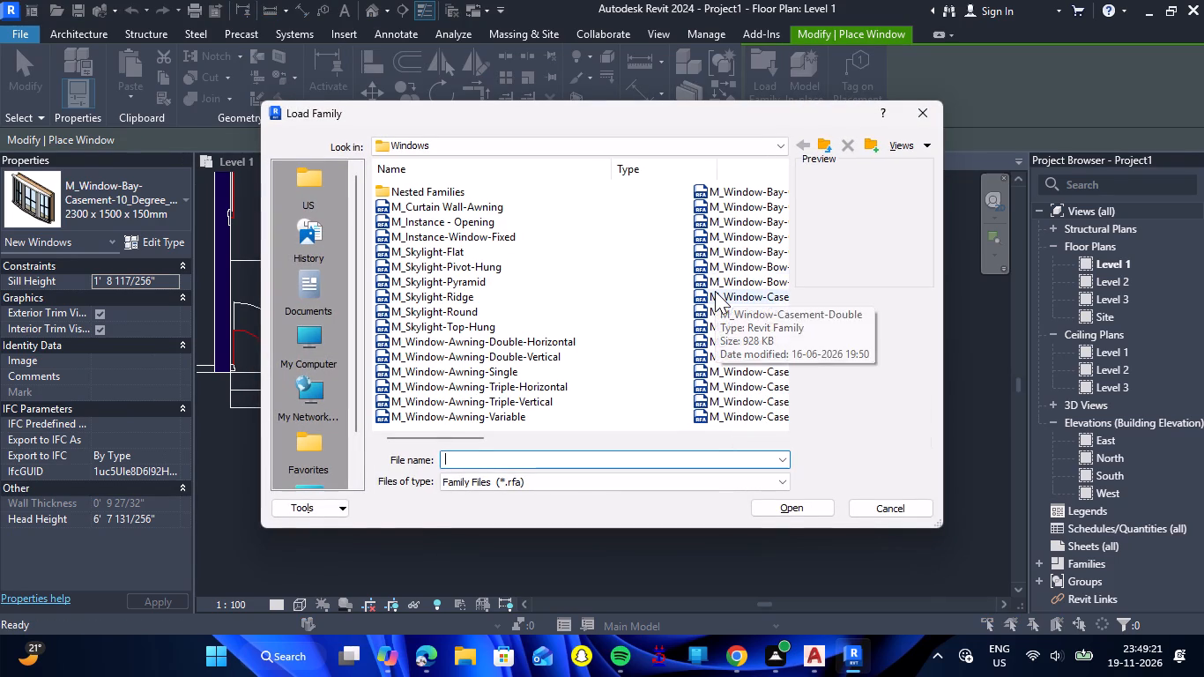
pyautogui.click(736, 197)
pyautogui.press('Down')
pyautogui.press('Down')
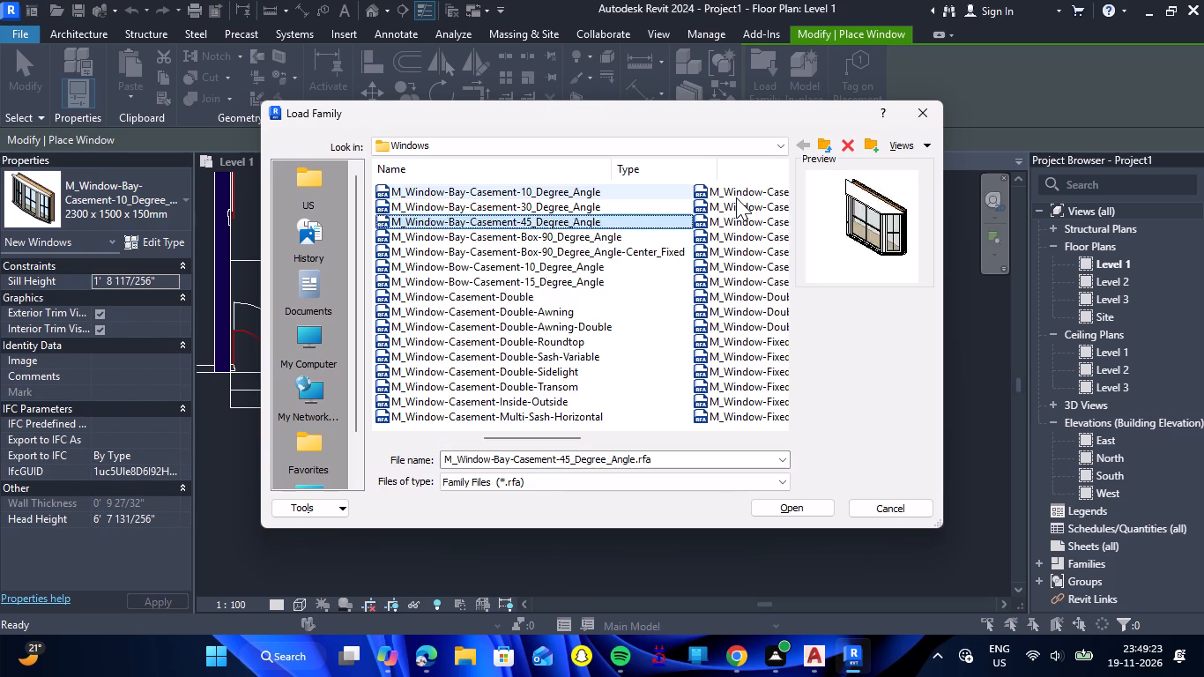
pyautogui.press('Down')
pyautogui.press('Down')
pyautogui.press('Down')
pyautogui.press('Down')
pyautogui.press('Down')
pyautogui.press('Down')
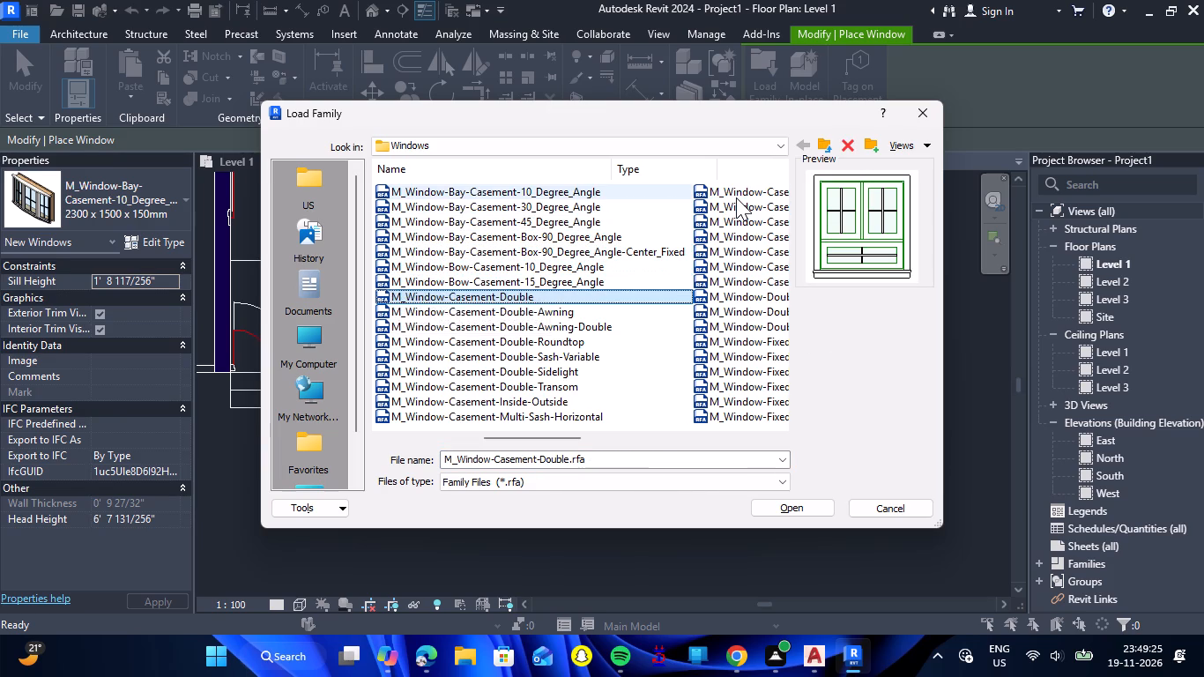
pyautogui.press('Up')
pyautogui.press('Down')
pyautogui.press('Down')
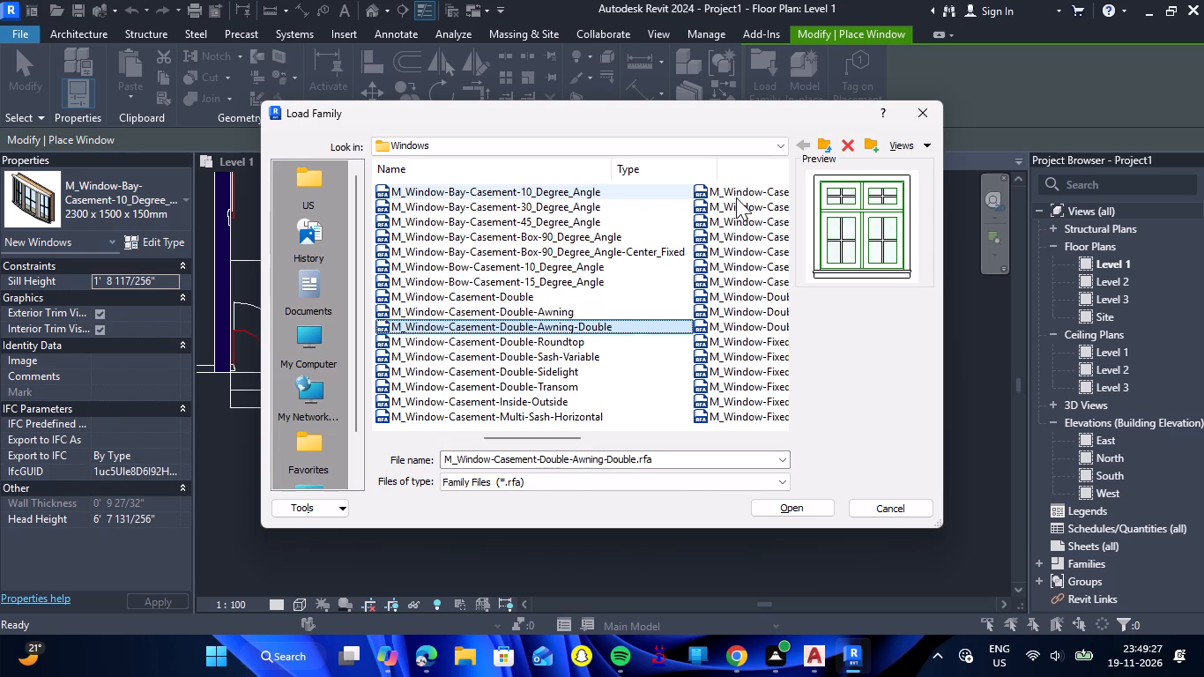
pyautogui.doubleClick(610, 328)
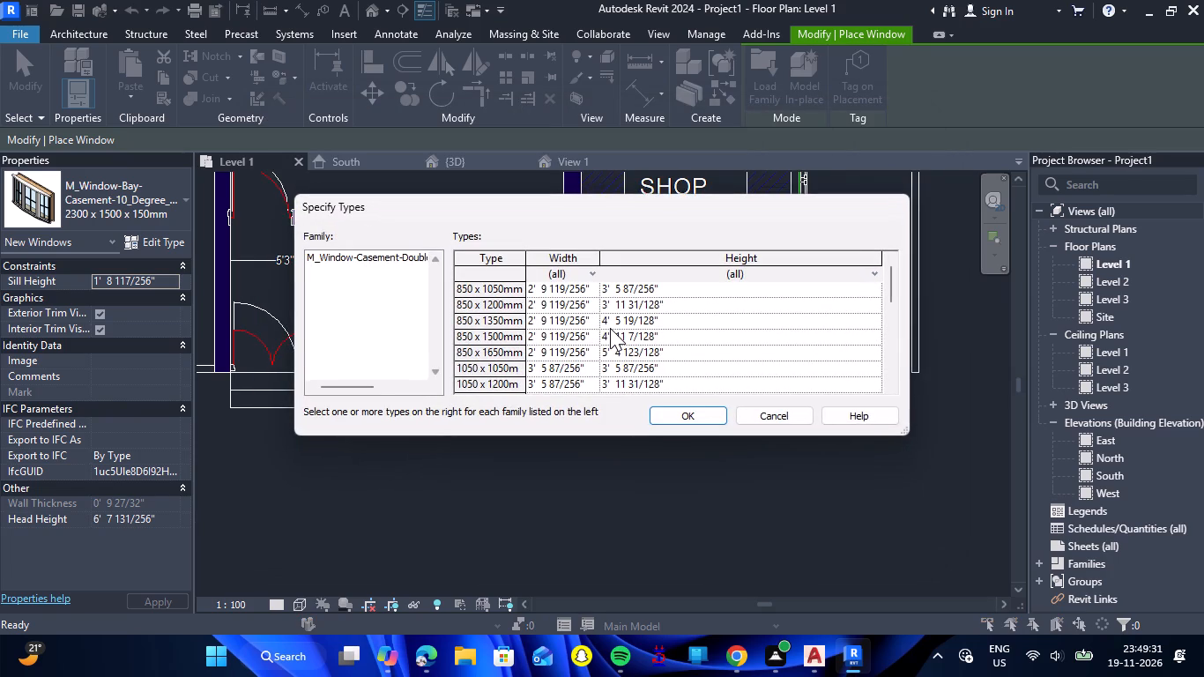
pyautogui.click(687, 428)
pyautogui.click(681, 413)
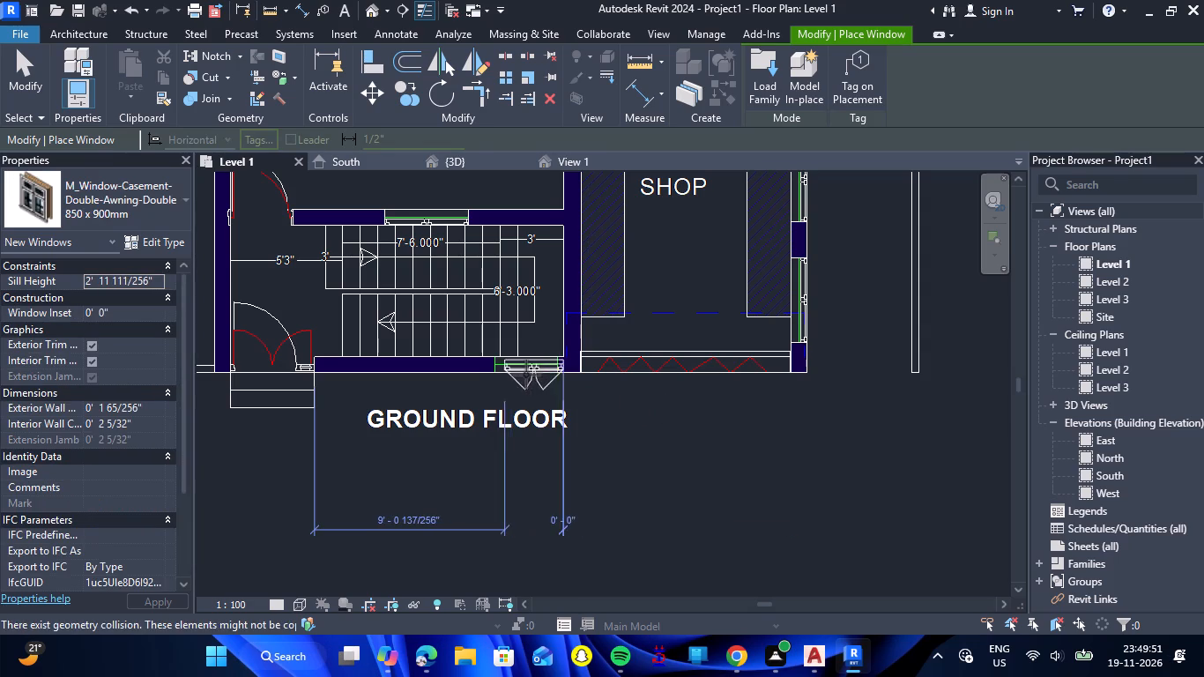
# Duplicate the 850 x 900mm casement window type under the name 3'.
pyautogui.scroll(9, 520, 376)
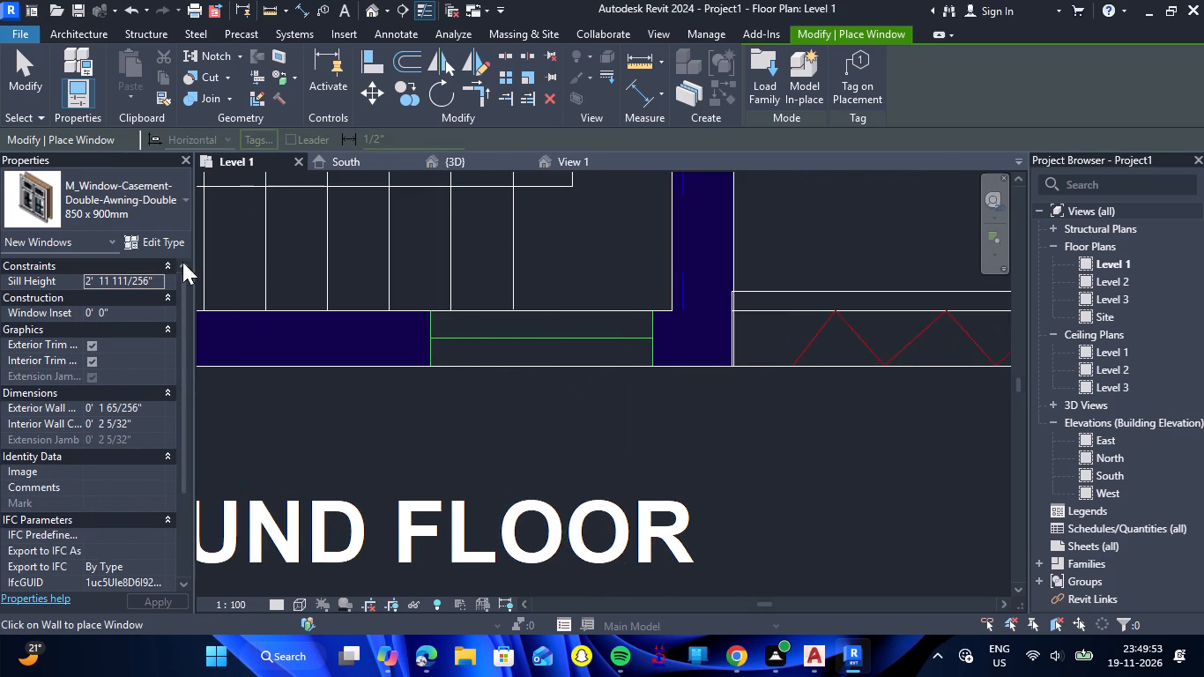
pyautogui.click(160, 242)
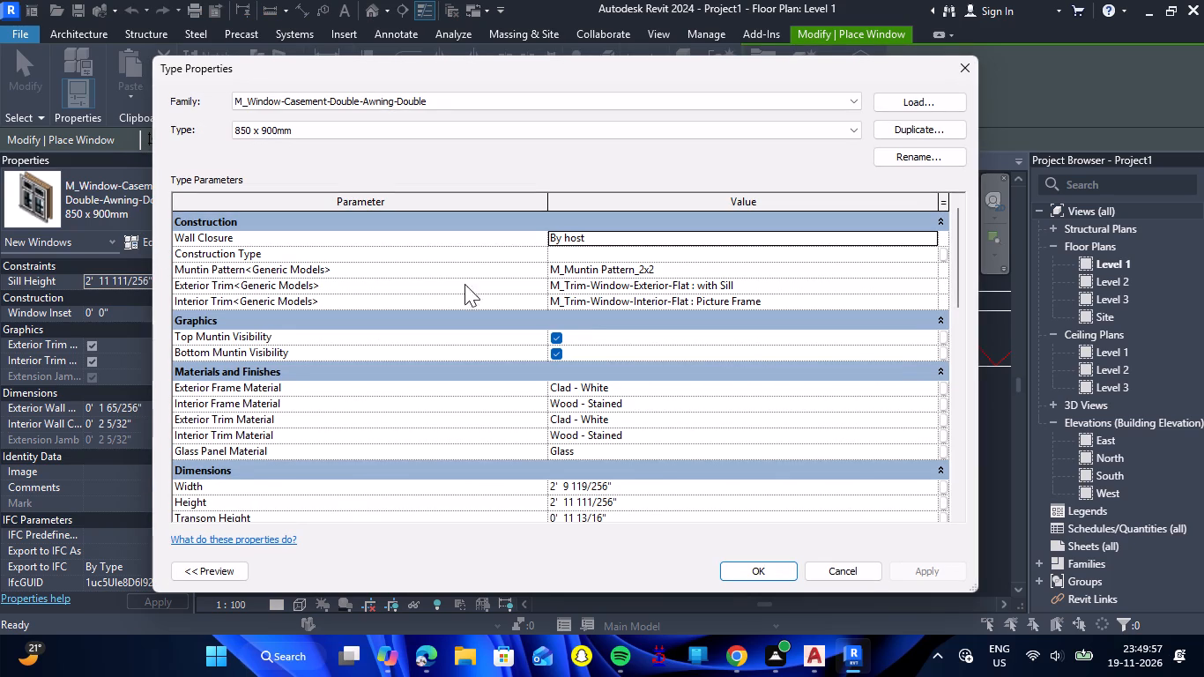
pyautogui.click(914, 131)
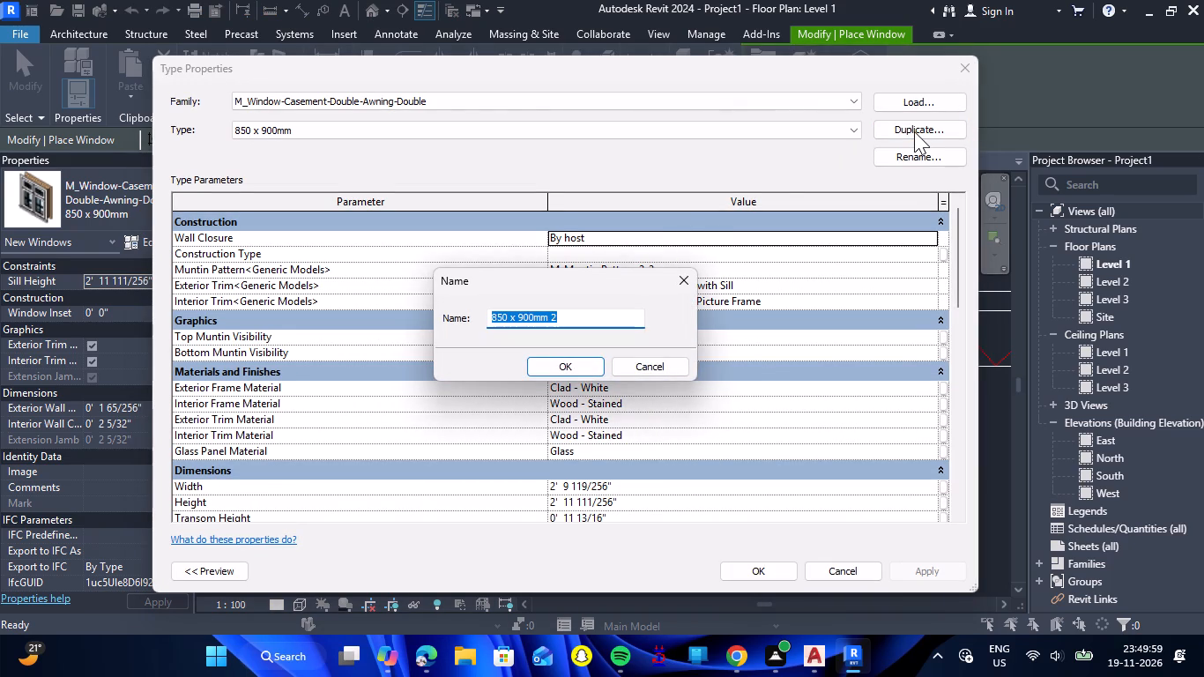
pyautogui.write("3'")
pyautogui.press('Return')
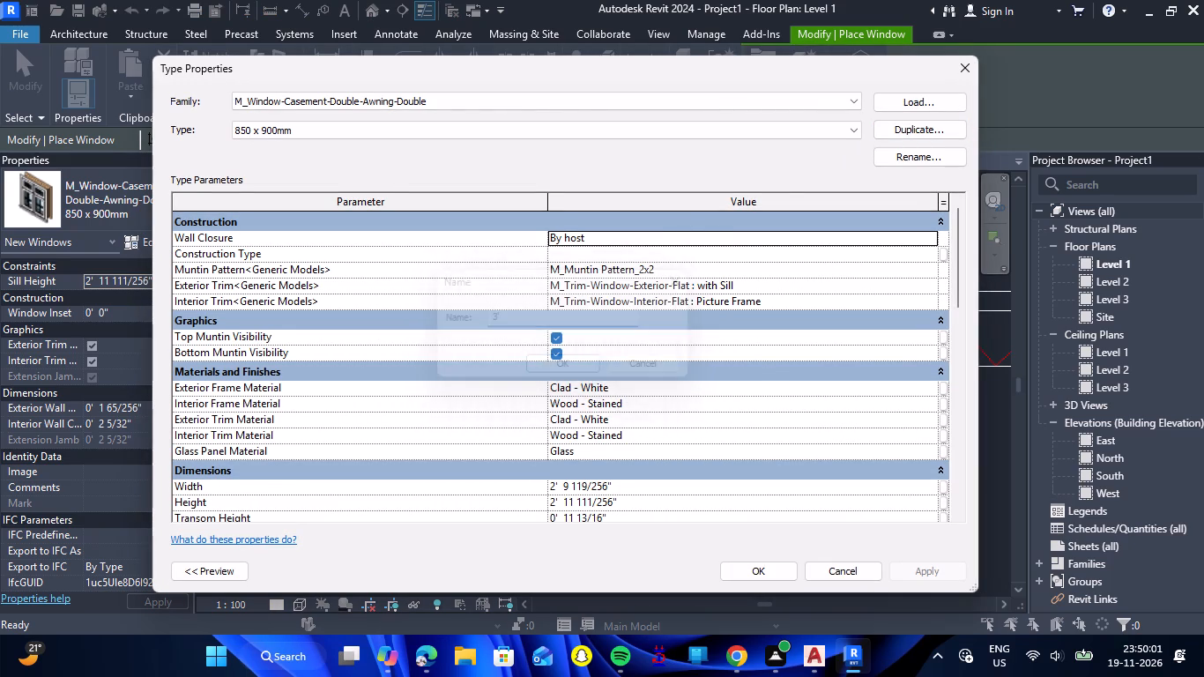
# Set the width of the new 3' casement window type to 3' and apply the type properties.
pyautogui.scroll(-1, 602, 368)
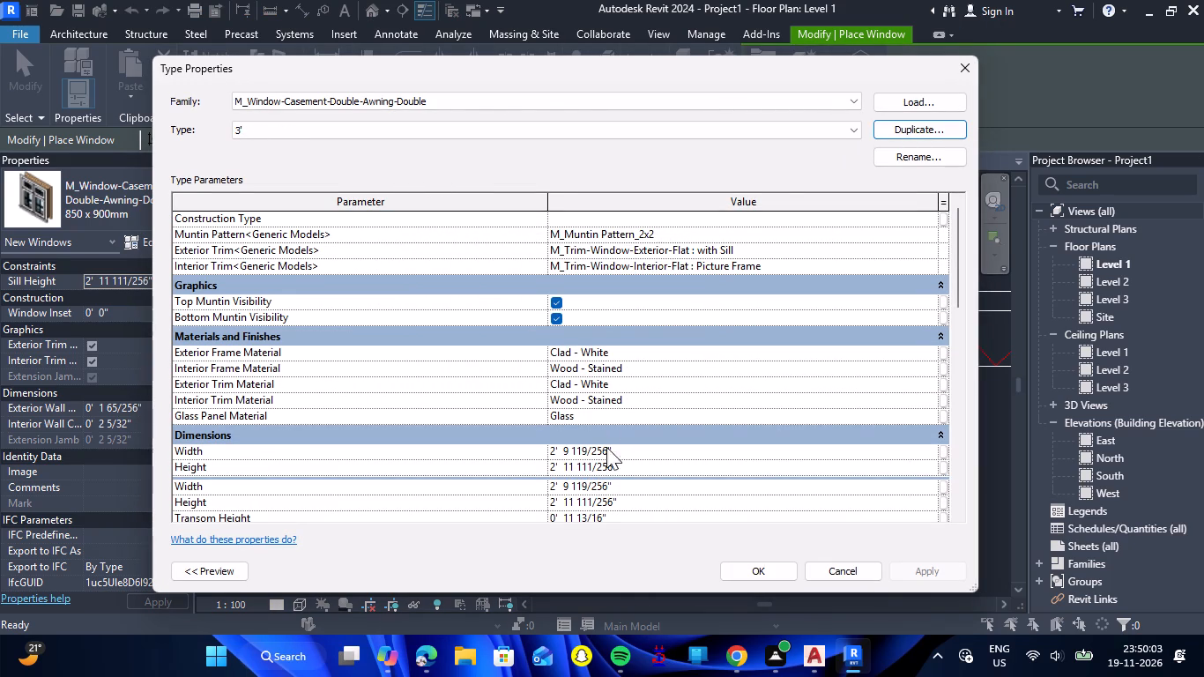
pyautogui.click(627, 452)
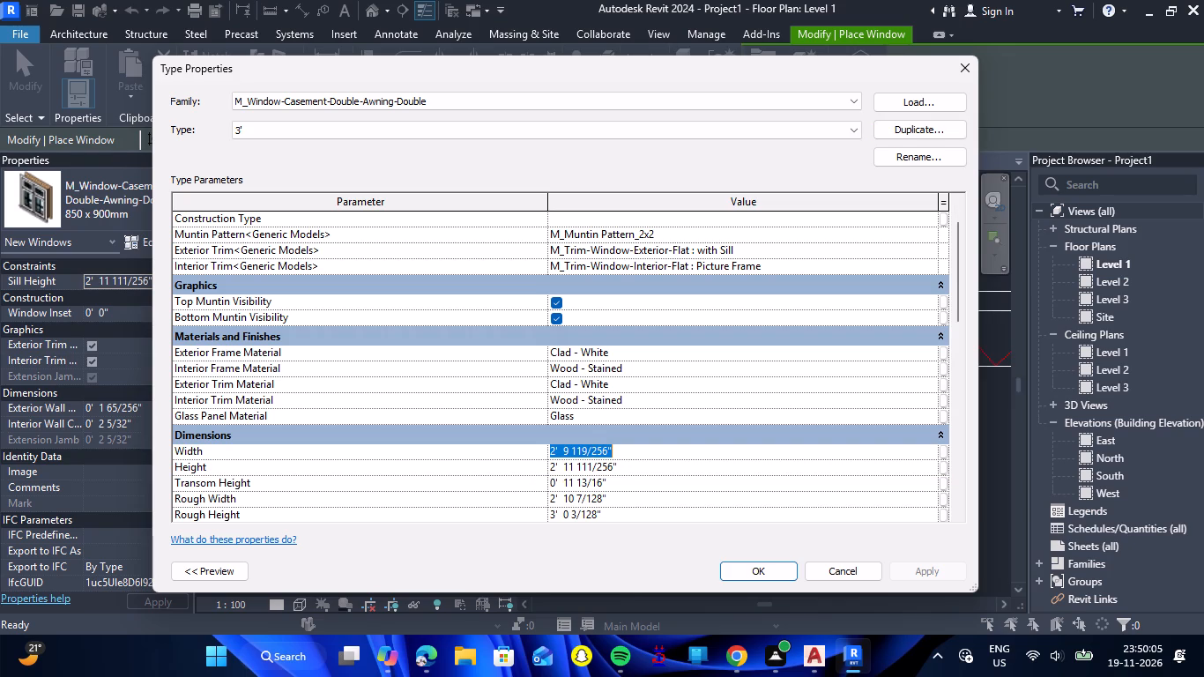
pyautogui.press('BackSpace')
pyautogui.press('BackSpace')
pyautogui.press('BackSpace')
pyautogui.press('BackSpace')
pyautogui.press('BackSpace')
pyautogui.press('BackSpace')
pyautogui.press('BackSpace')
pyautogui.press('BackSpace')
pyautogui.press('BackSpace')
pyautogui.press('BackSpace')
pyautogui.press('BackSpace')
pyautogui.press('BackSpace')
pyautogui.press('BackSpace')
pyautogui.press('BackSpace')
pyautogui.press('BackSpace')
pyautogui.press('BackSpace')
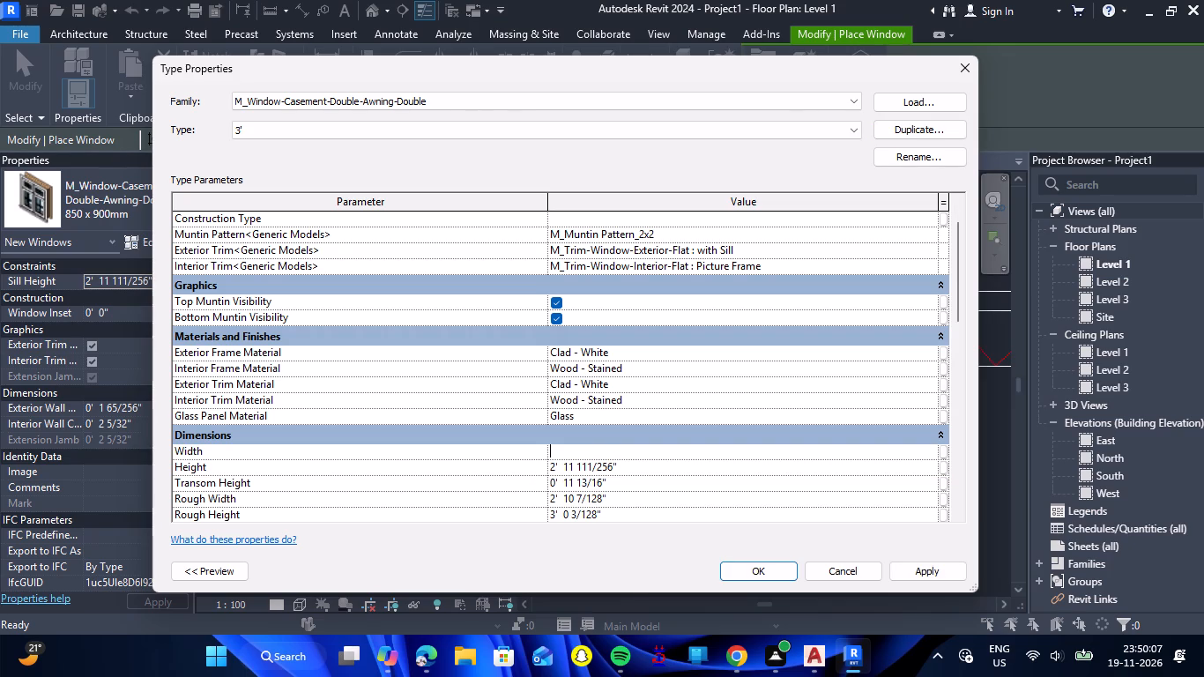
pyautogui.write("3'")
pyautogui.press('Return')
pyautogui.click(765, 573)
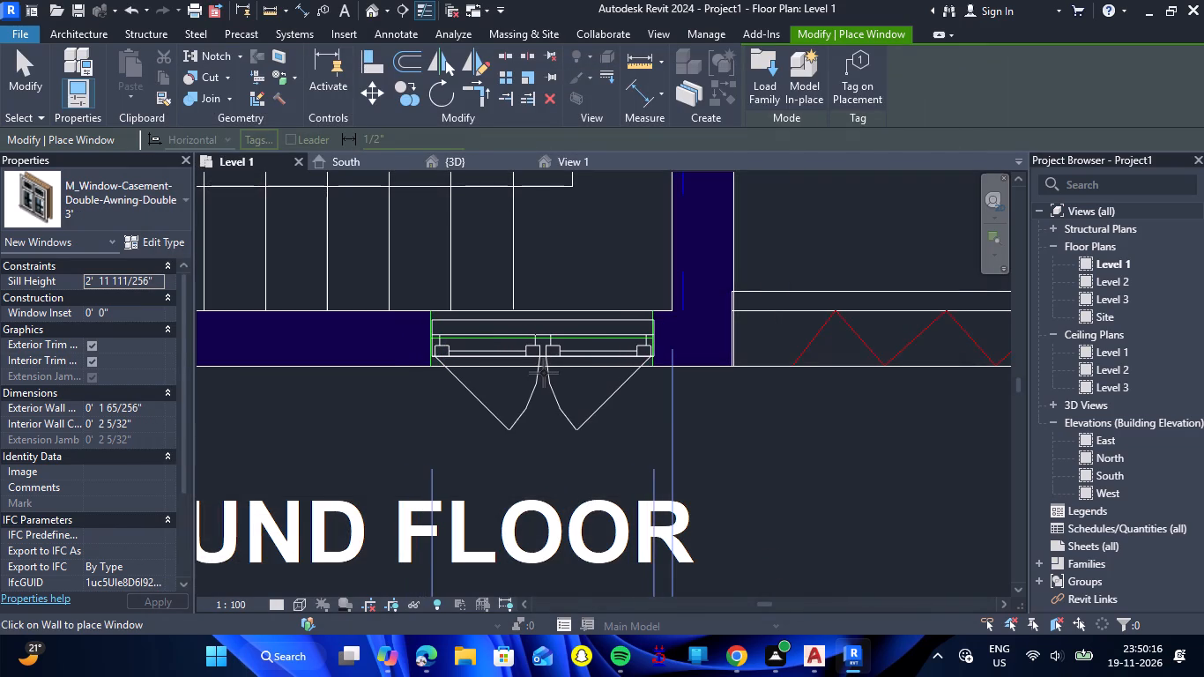
# Place a 3' double casement-awning window at the CAD opening in the staircase's south wall.
pyautogui.click(544, 373)
# Place a 3' double casement-awning window at the CAD opening in the ground-floor kitchen's east wall.
pyautogui.scroll(-10, 511, 401)
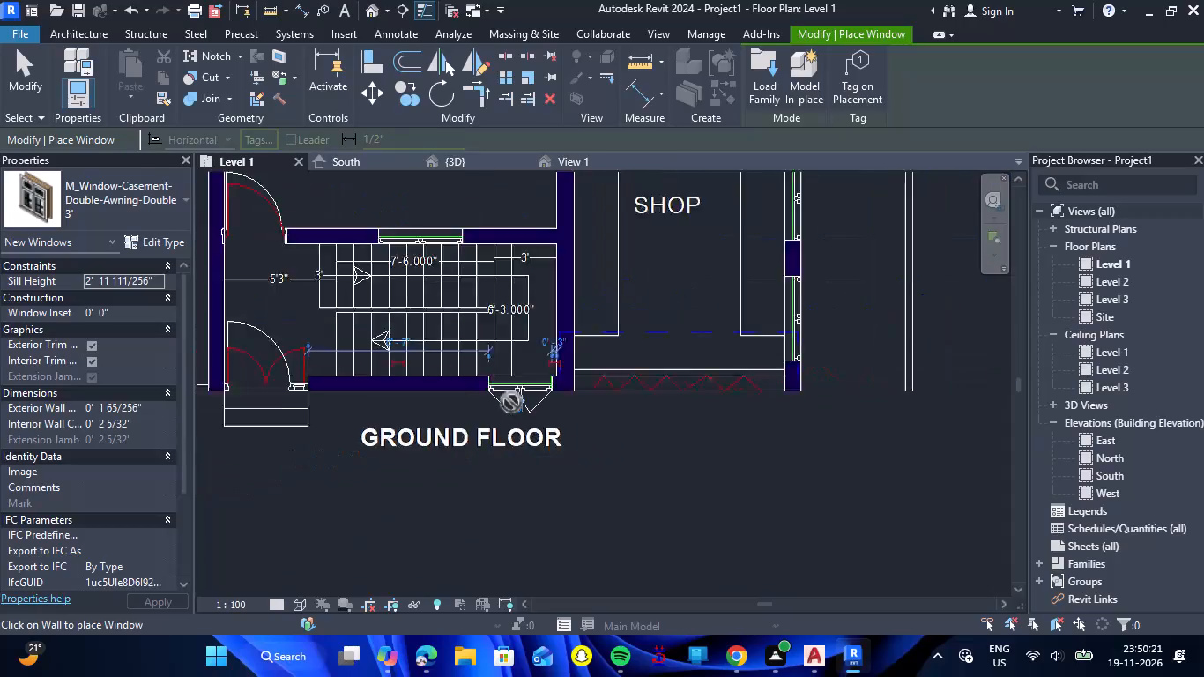
pyautogui.scroll(-4, 511, 402)
pyautogui.scroll(-5, 611, 377)
pyautogui.scroll(3, 640, 242)
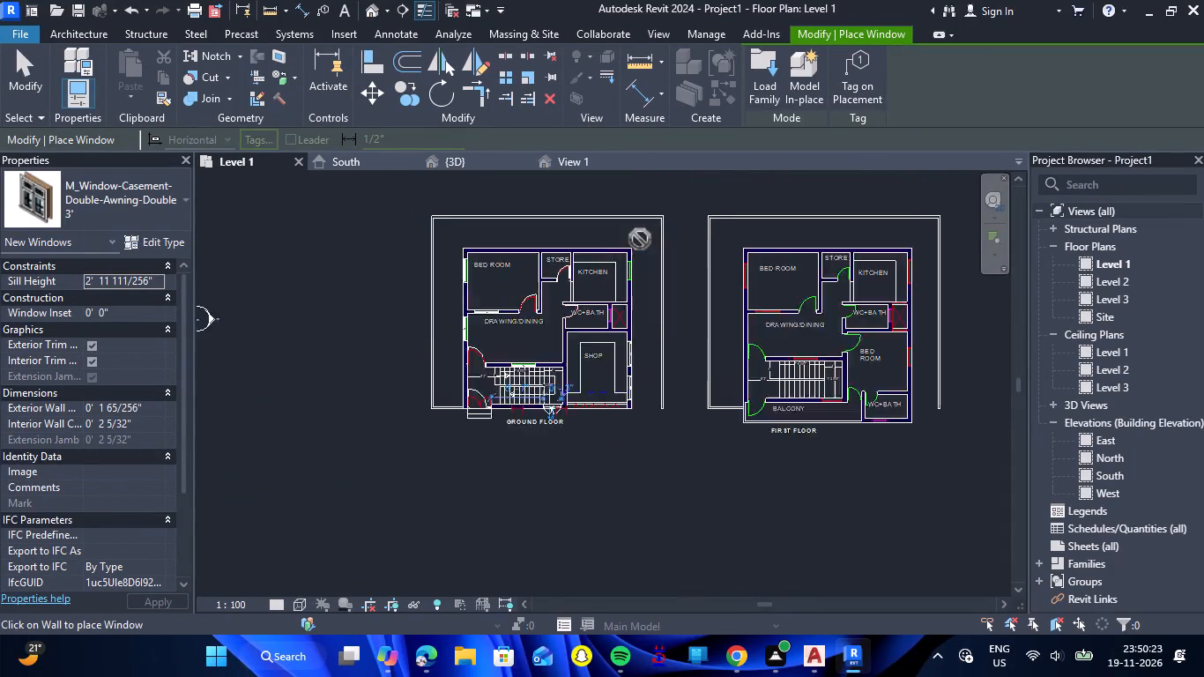
pyautogui.scroll(3, 640, 239)
pyautogui.scroll(10, 621, 322)
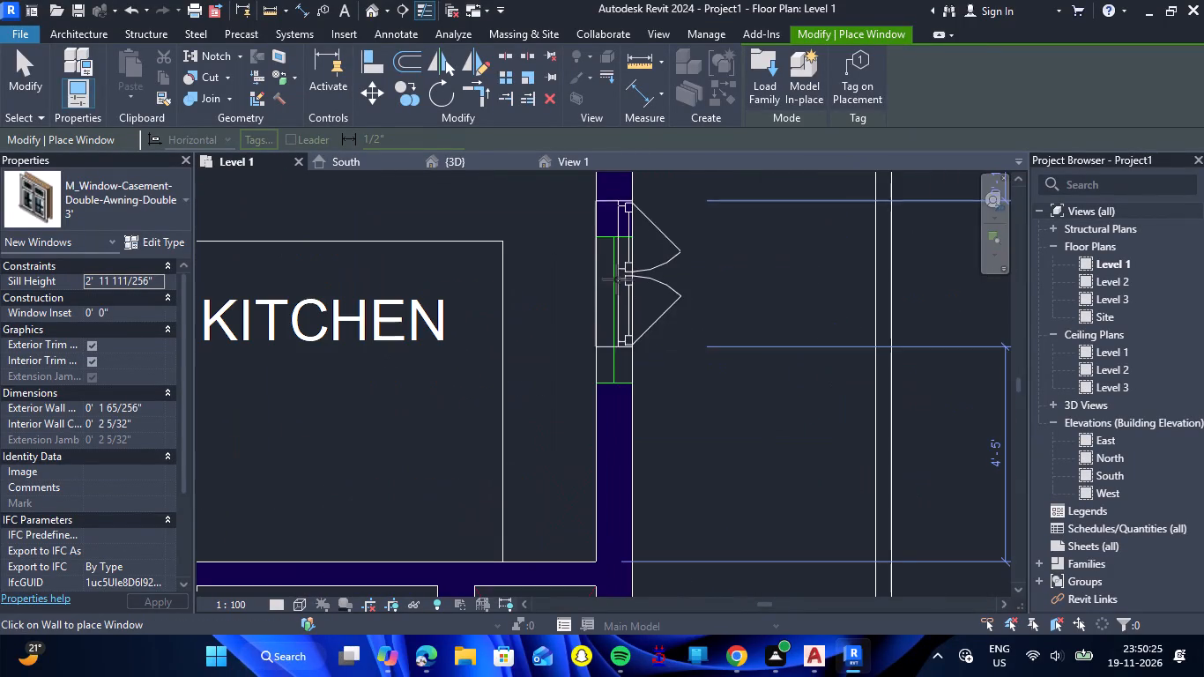
pyautogui.click(619, 309)
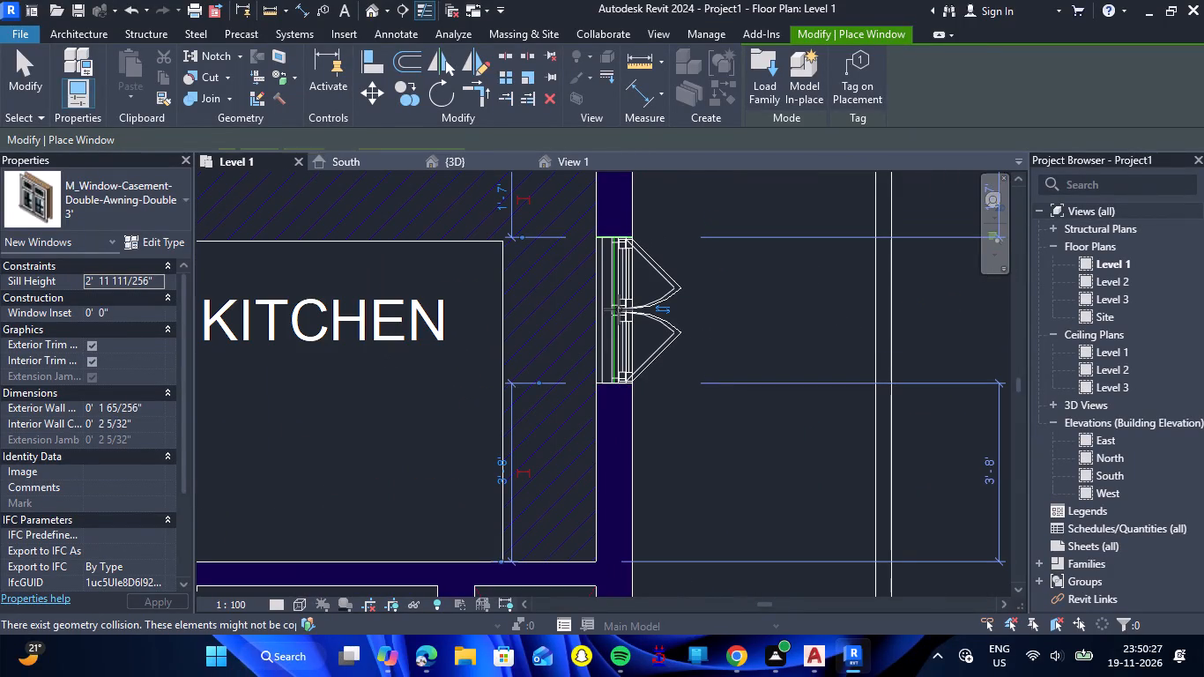
# End the placement of 3' casement windows on the ground-floor plan.
pyautogui.press('Escape')
pyautogui.scroll(-12, 669, 326)
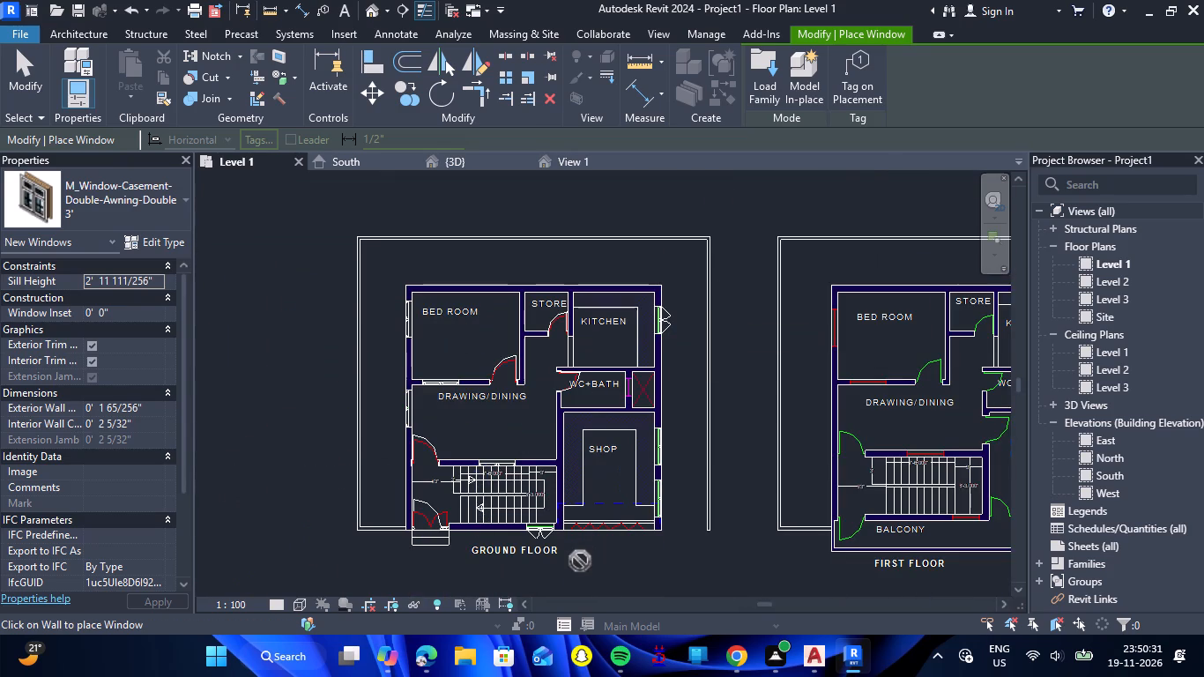
pyautogui.press('Escape')
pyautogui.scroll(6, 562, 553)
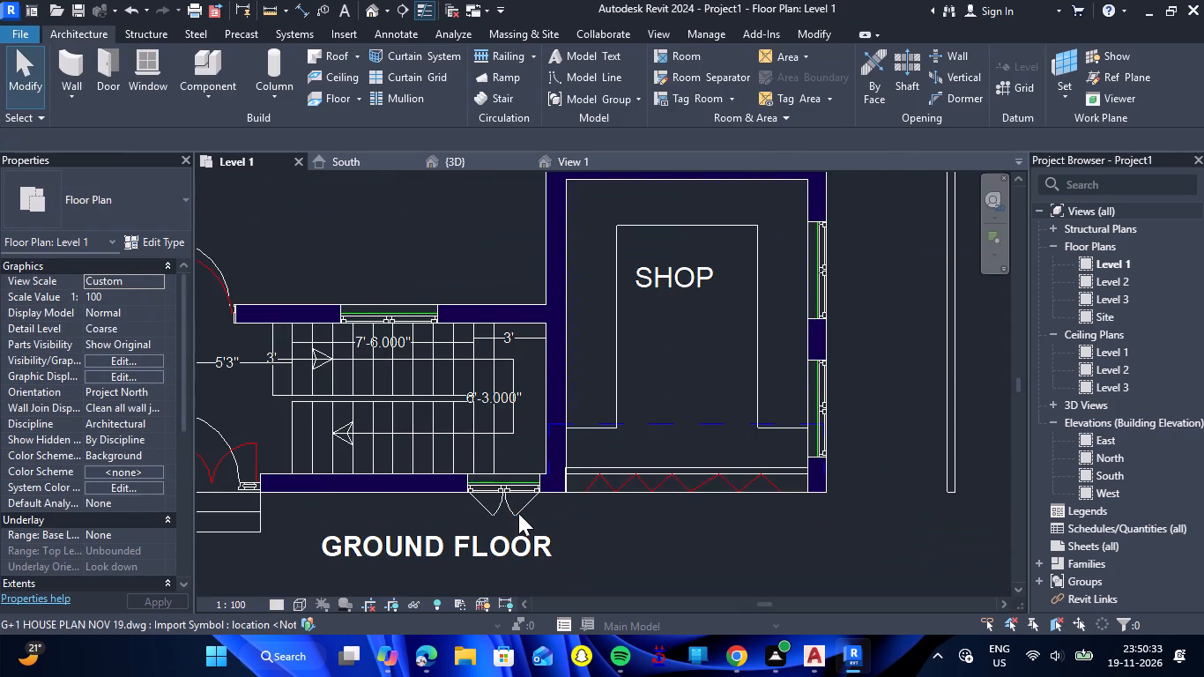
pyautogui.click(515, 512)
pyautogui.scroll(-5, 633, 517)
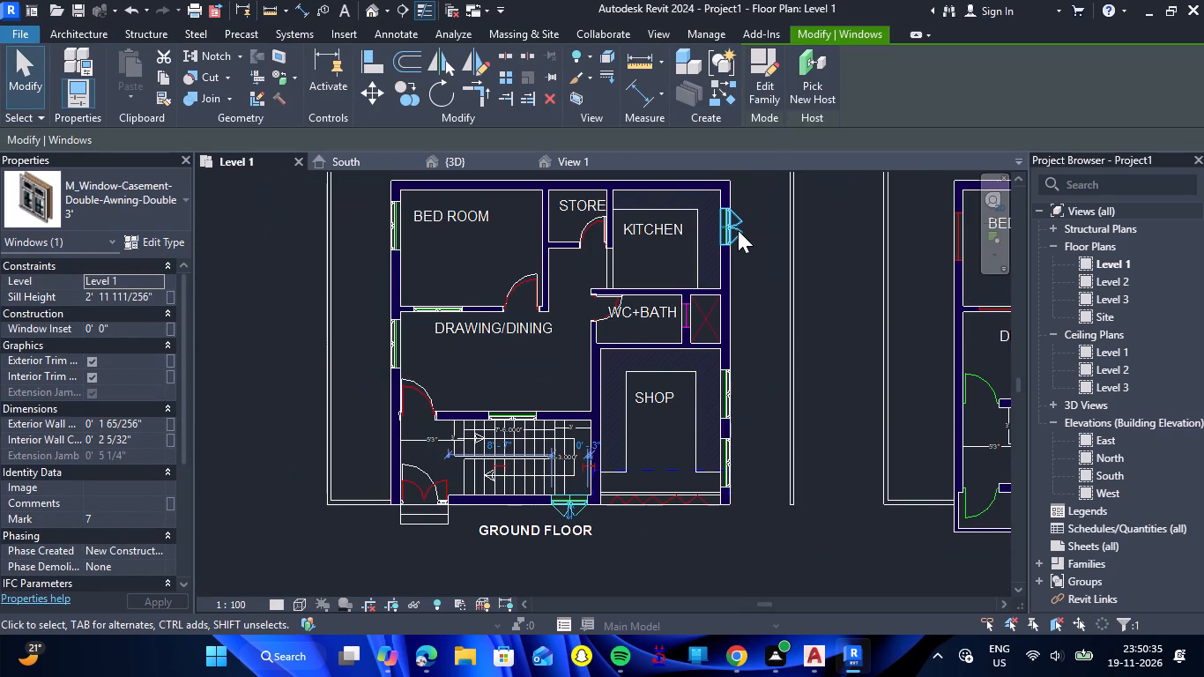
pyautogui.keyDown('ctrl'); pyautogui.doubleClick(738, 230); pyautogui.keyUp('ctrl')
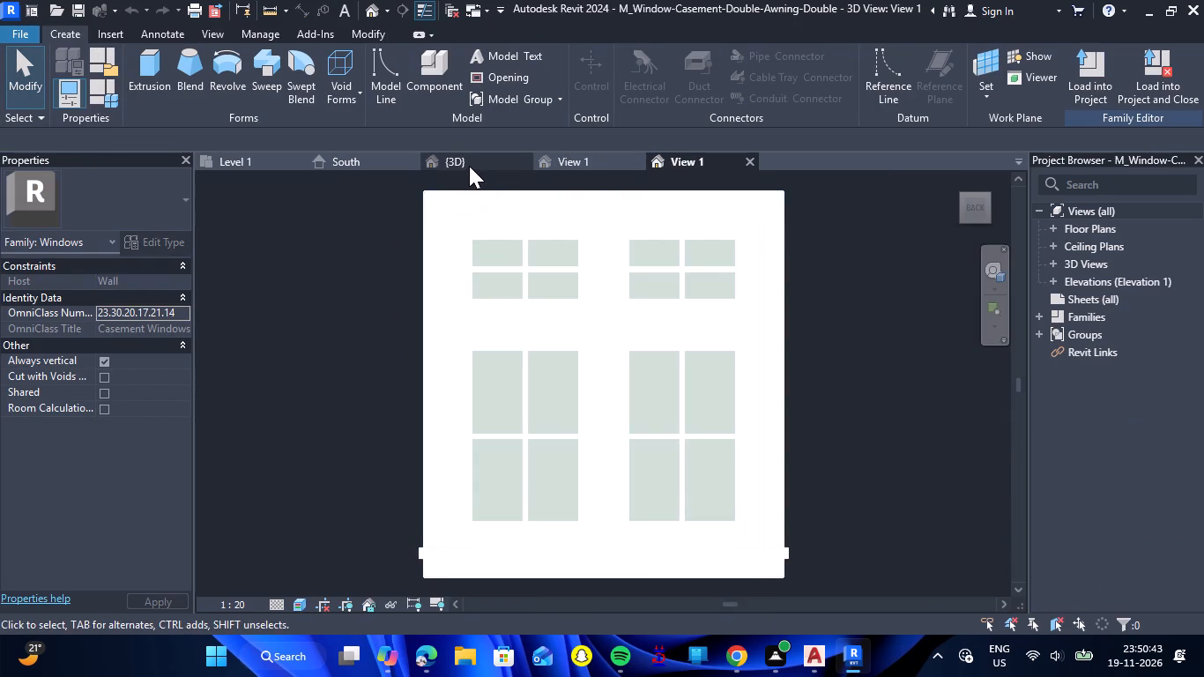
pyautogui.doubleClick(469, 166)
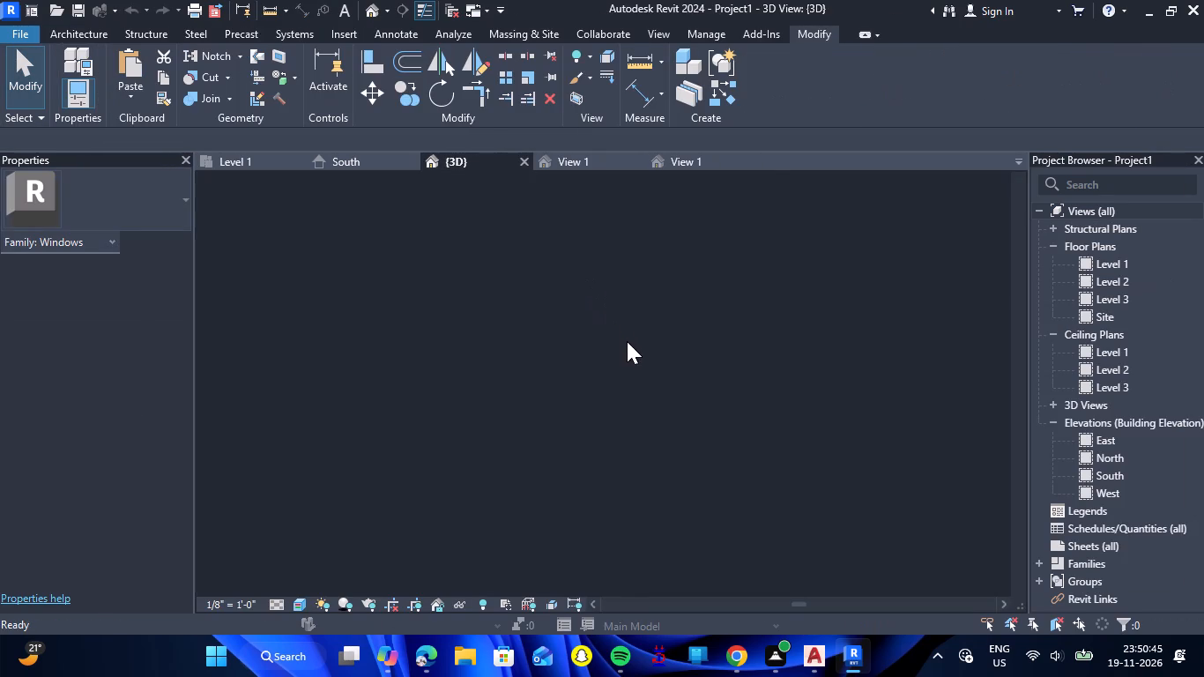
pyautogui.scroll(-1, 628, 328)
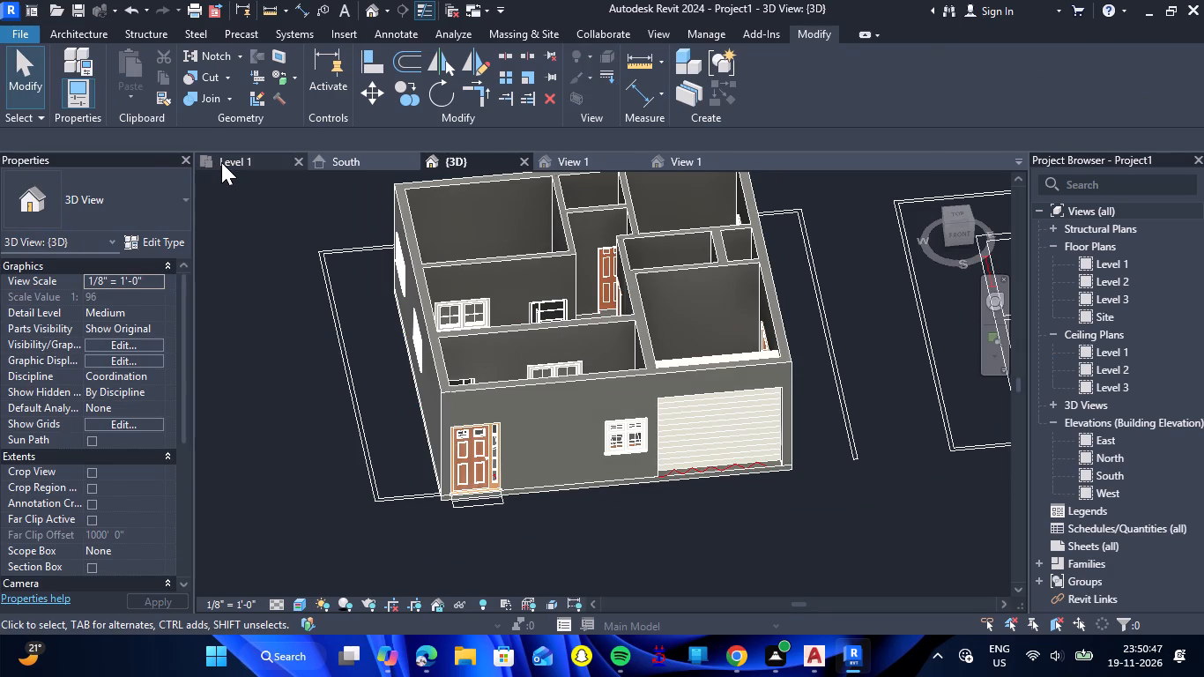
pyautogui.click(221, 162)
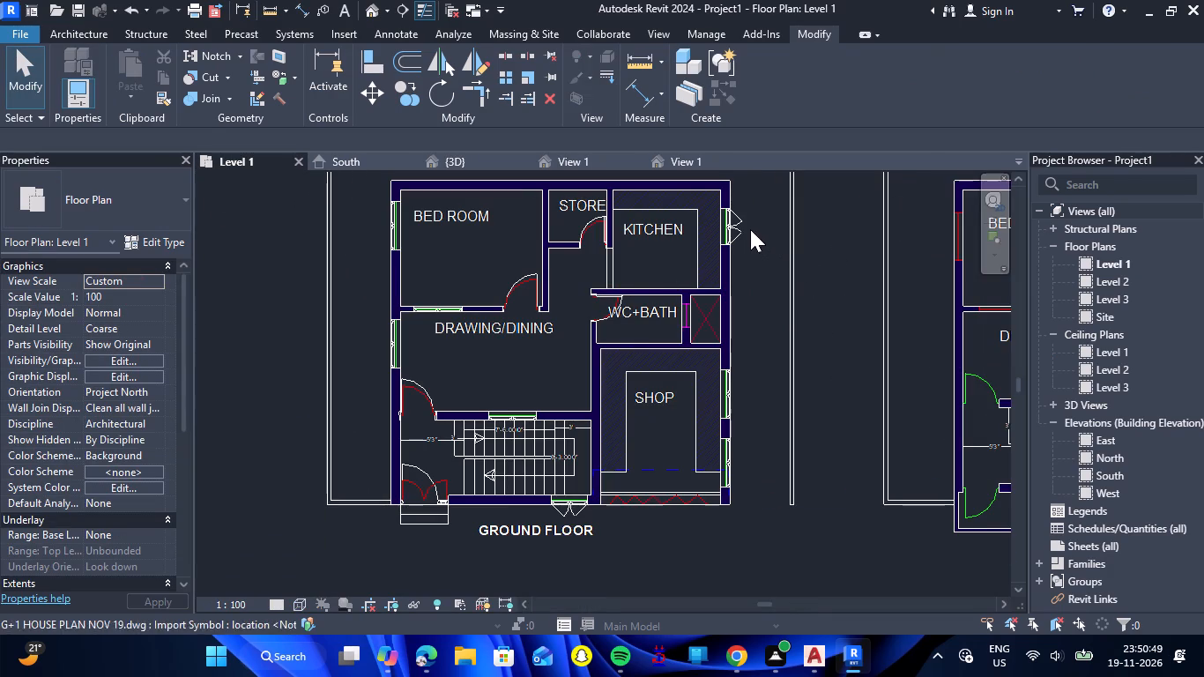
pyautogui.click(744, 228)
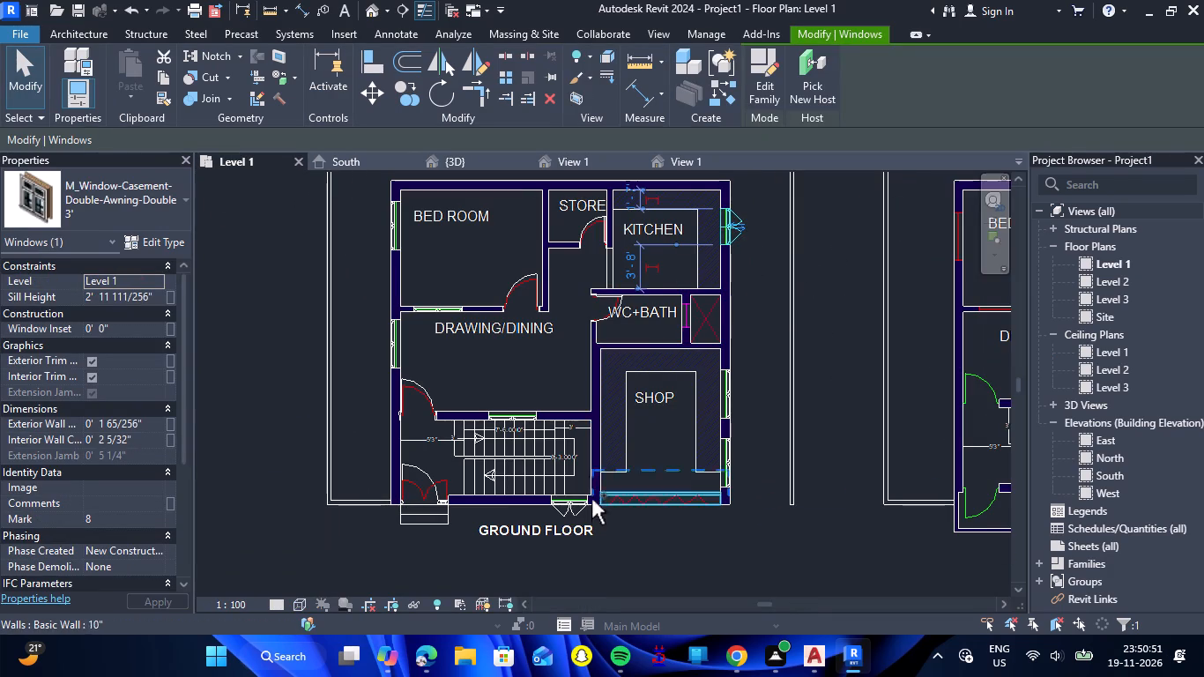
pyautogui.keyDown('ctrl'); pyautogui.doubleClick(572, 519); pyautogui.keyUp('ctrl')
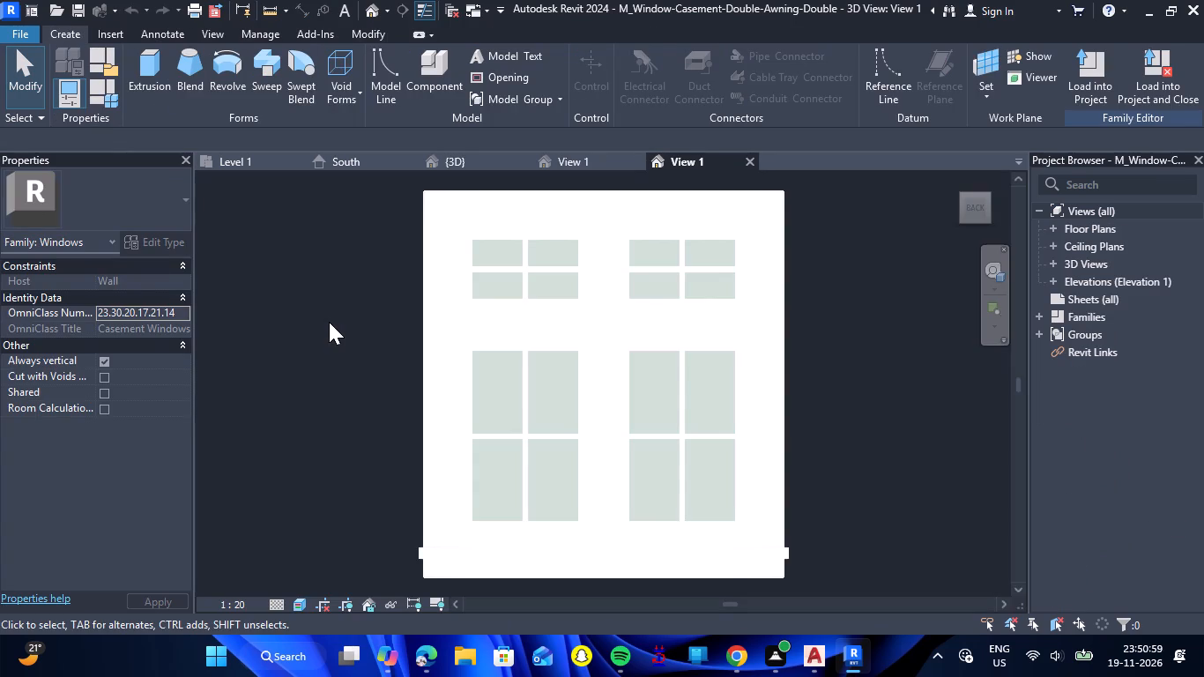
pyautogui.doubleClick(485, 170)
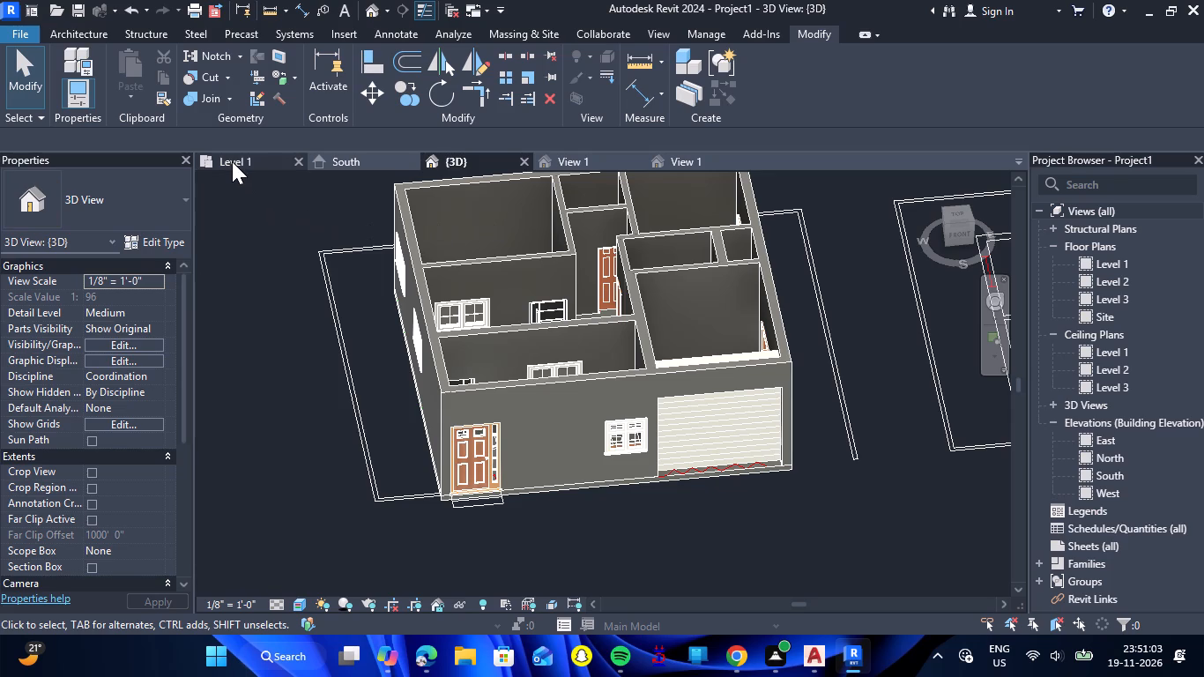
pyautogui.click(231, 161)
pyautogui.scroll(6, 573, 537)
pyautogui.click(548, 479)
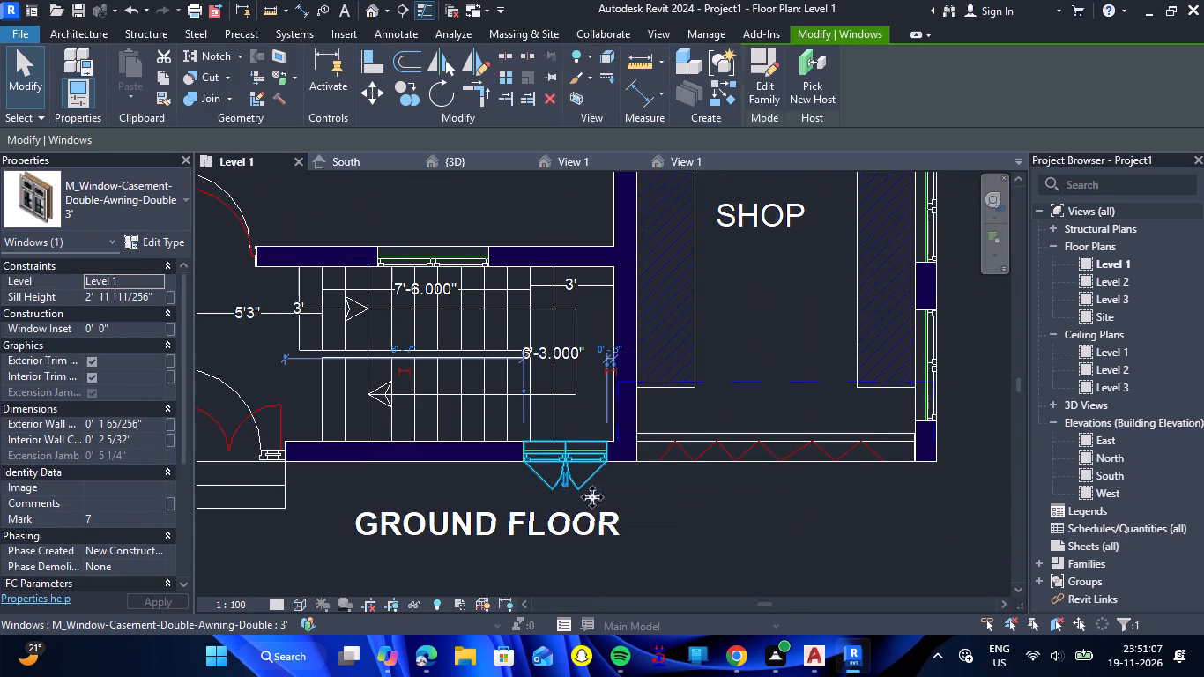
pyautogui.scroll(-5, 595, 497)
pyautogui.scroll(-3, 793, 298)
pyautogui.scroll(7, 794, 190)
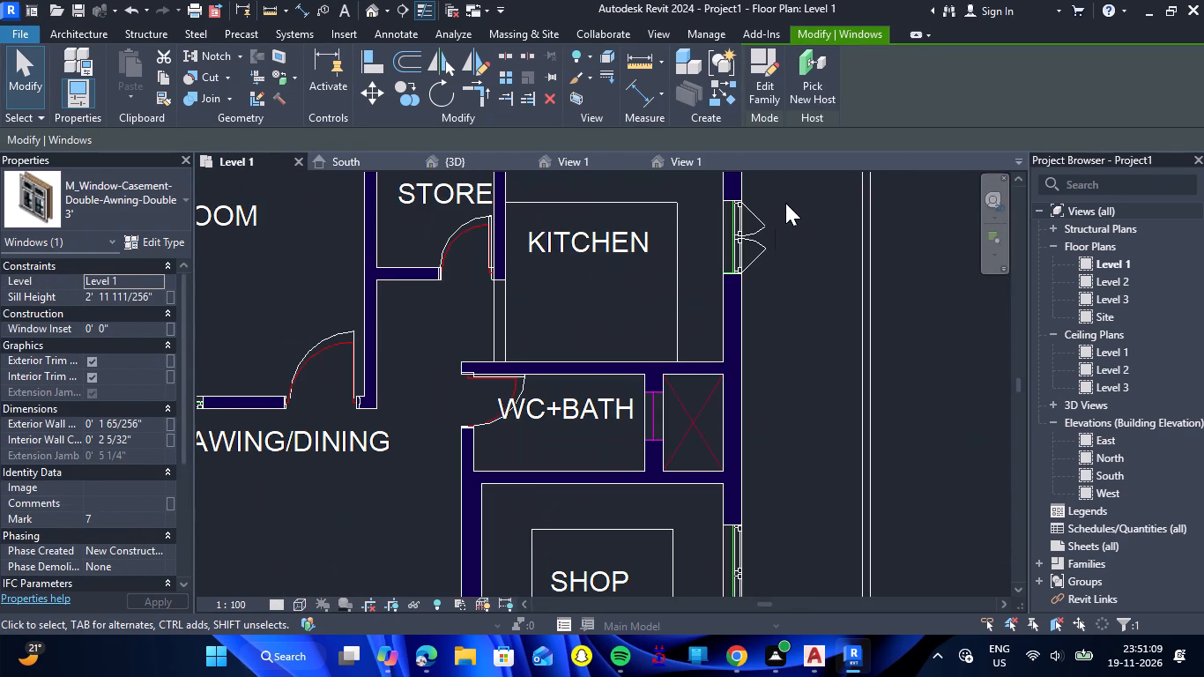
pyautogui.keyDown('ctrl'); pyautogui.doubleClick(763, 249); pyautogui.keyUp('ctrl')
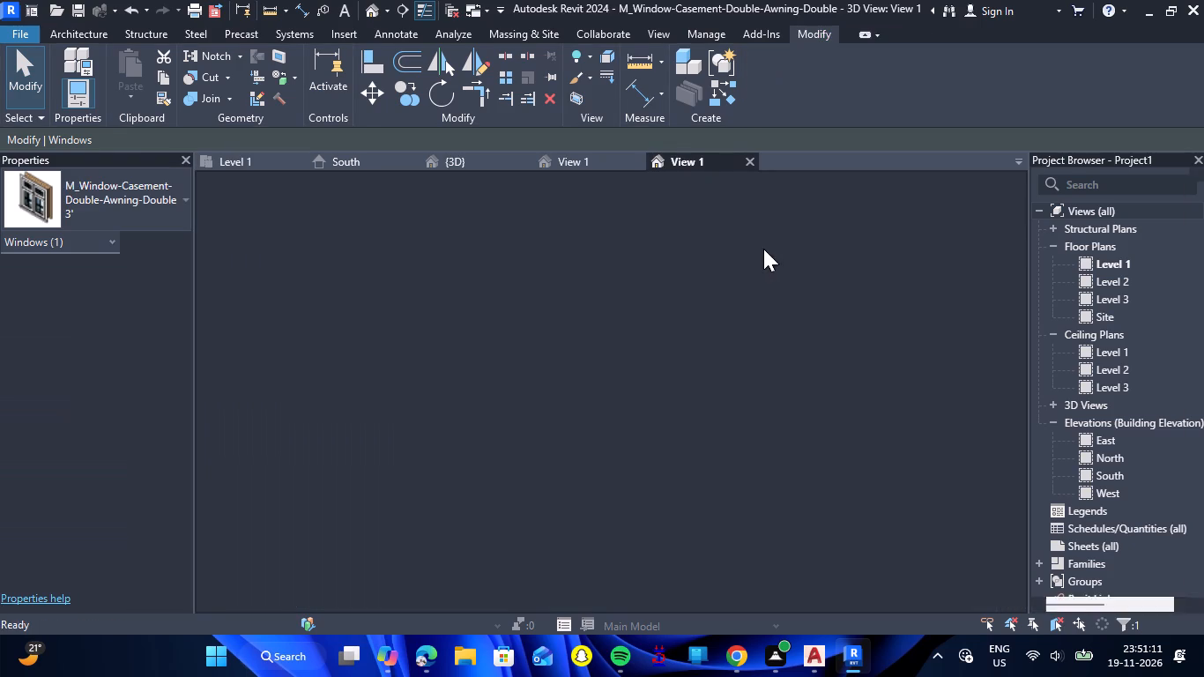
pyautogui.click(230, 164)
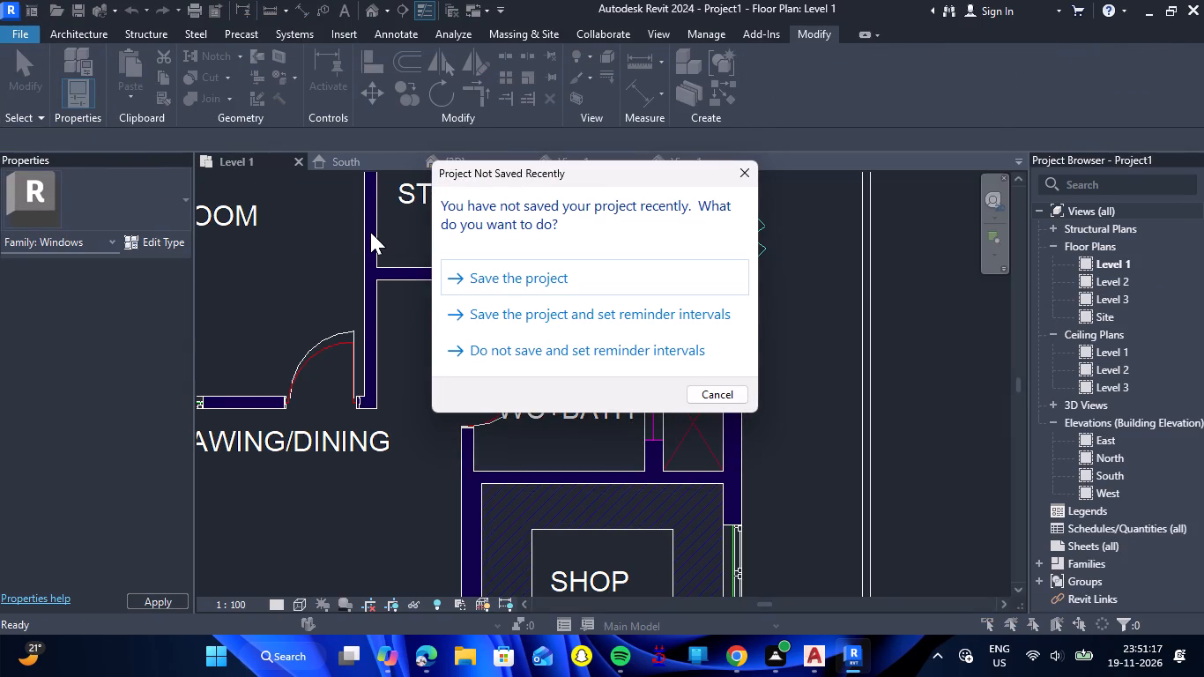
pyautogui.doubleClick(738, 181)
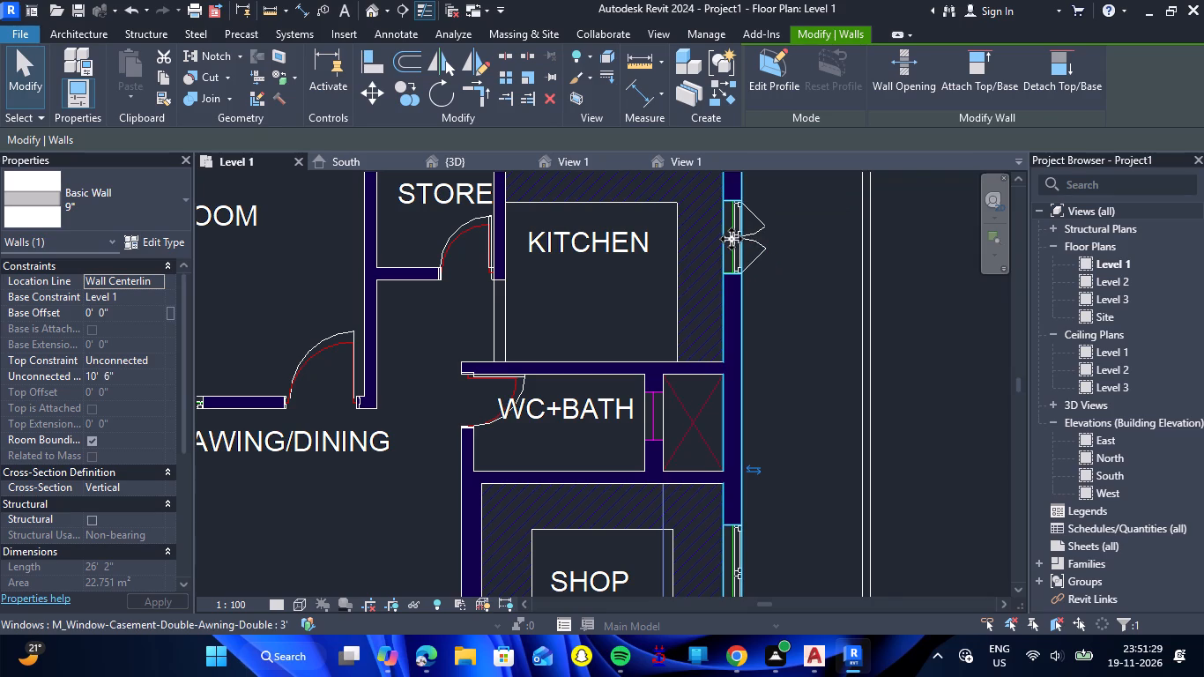
# Set the sill height of the 3' casement window in the kitchen's east wall to 4'.
pyautogui.scroll(8, 730, 240)
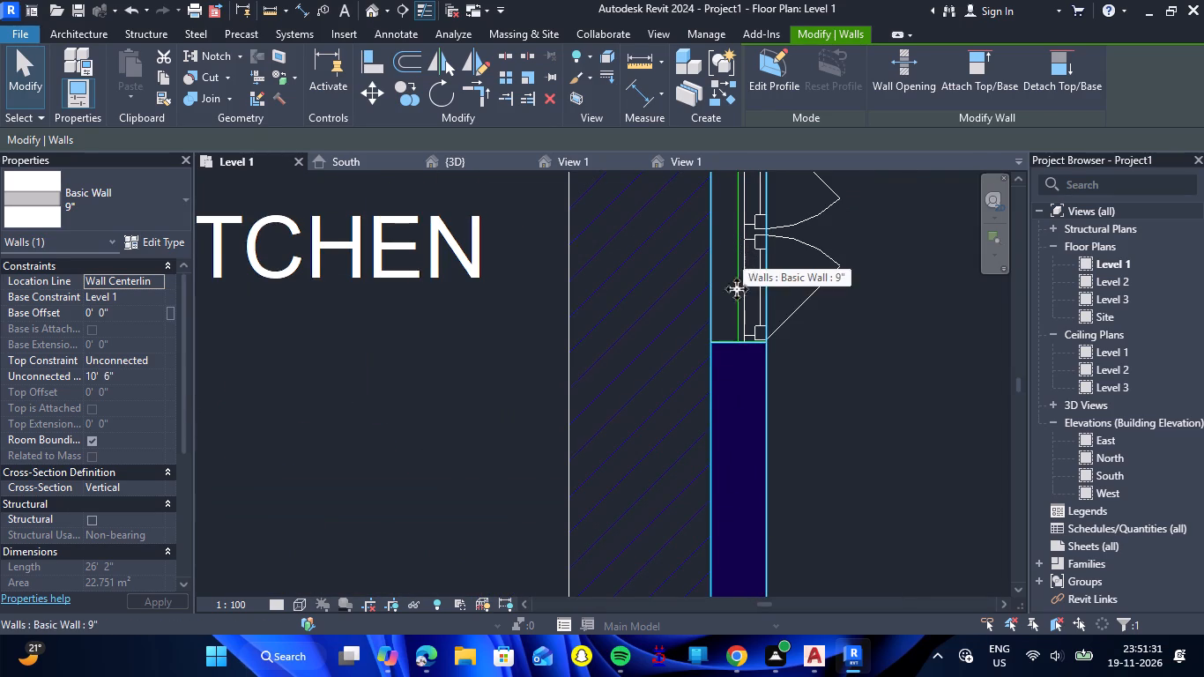
pyautogui.press('Escape')
pyautogui.click(741, 321)
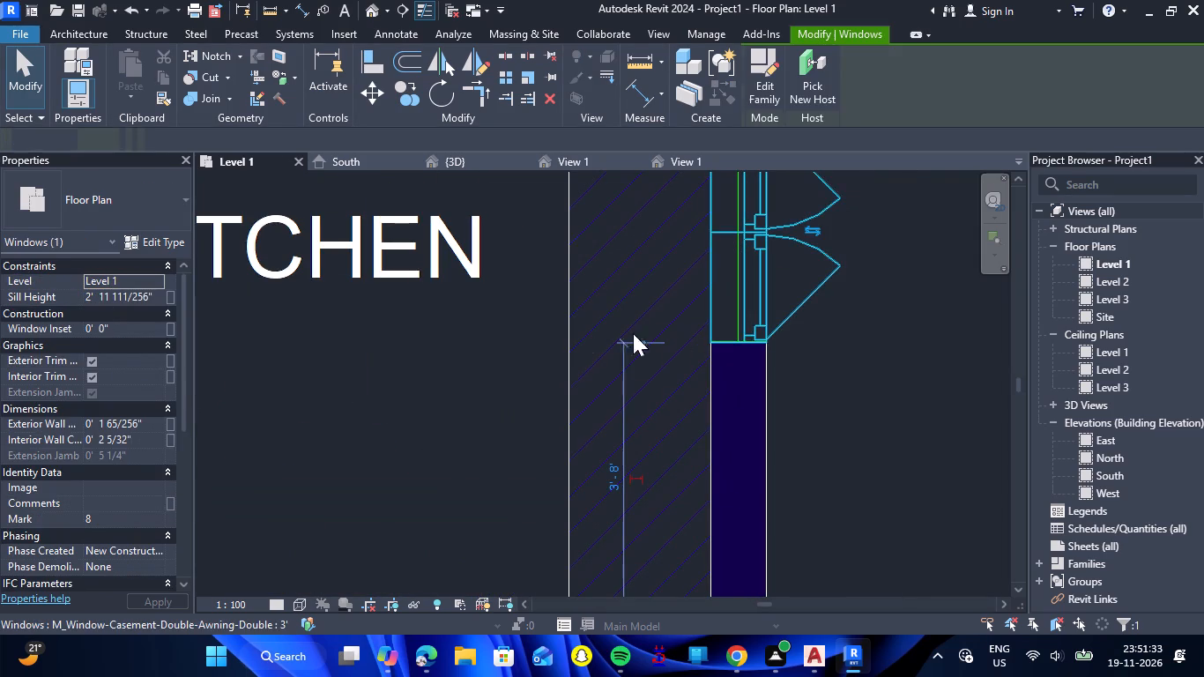
pyautogui.tripleClick(158, 294)
pyautogui.click(158, 294)
pyautogui.press('BackSpace')
pyautogui.press('BackSpace')
pyautogui.press('BackSpace')
pyautogui.press('BackSpace')
pyautogui.press('BackSpace')
pyautogui.press('BackSpace')
pyautogui.press('BackSpace')
pyautogui.press('BackSpace')
pyautogui.press('BackSpace')
pyautogui.press('BackSpace')
pyautogui.press('BackSpace')
pyautogui.press('BackSpace')
pyautogui.press('BackSpace')
pyautogui.press('BackSpace')
pyautogui.press('BackSpace')
pyautogui.press('BackSpace')
pyautogui.press('BackSpace')
pyautogui.press('BackSpace')
pyautogui.press('BackSpace')
pyautogui.press('BackSpace')
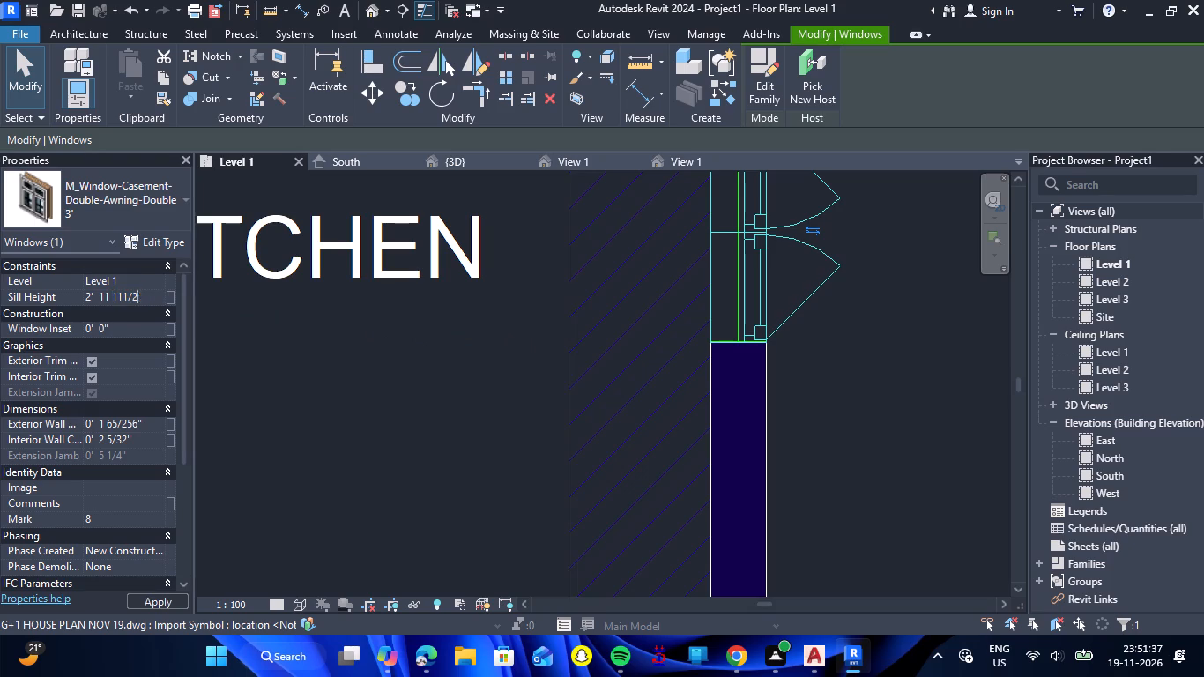
pyautogui.write("4'")
pyautogui.press('Return')
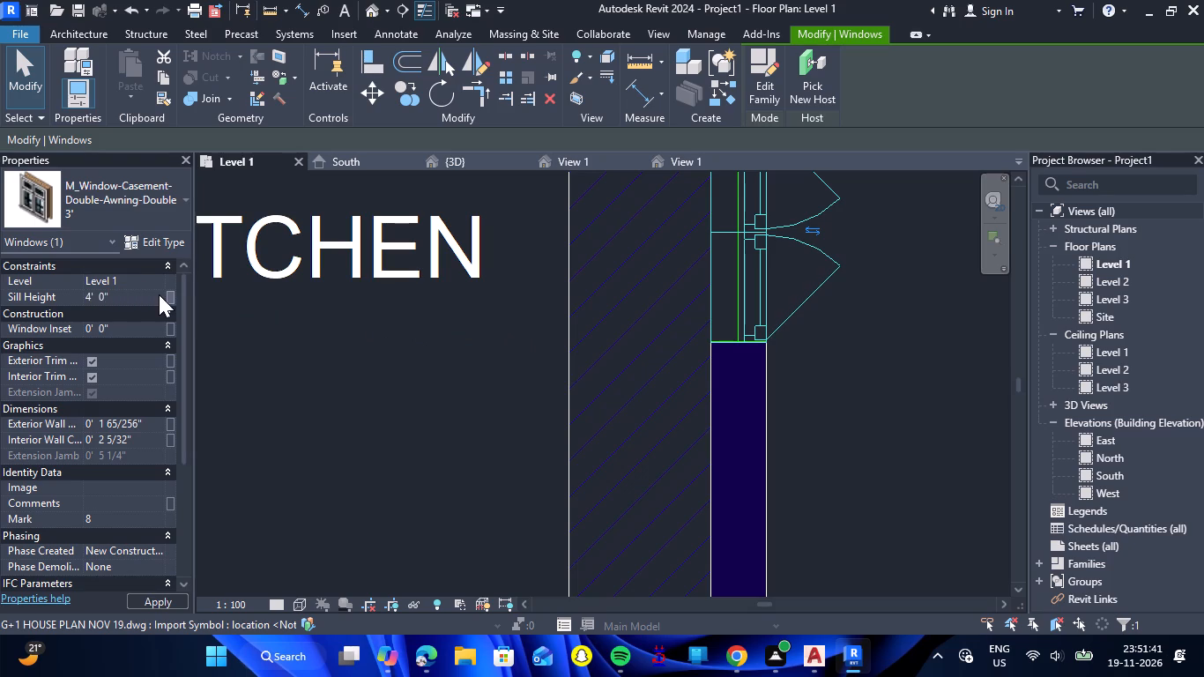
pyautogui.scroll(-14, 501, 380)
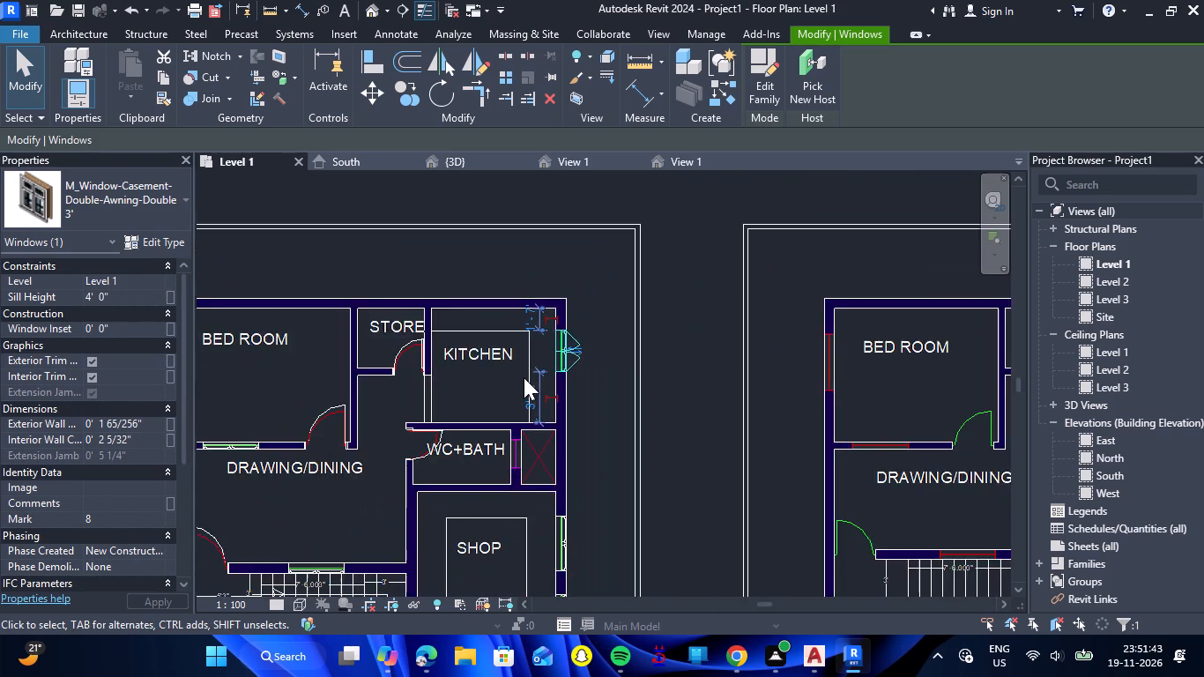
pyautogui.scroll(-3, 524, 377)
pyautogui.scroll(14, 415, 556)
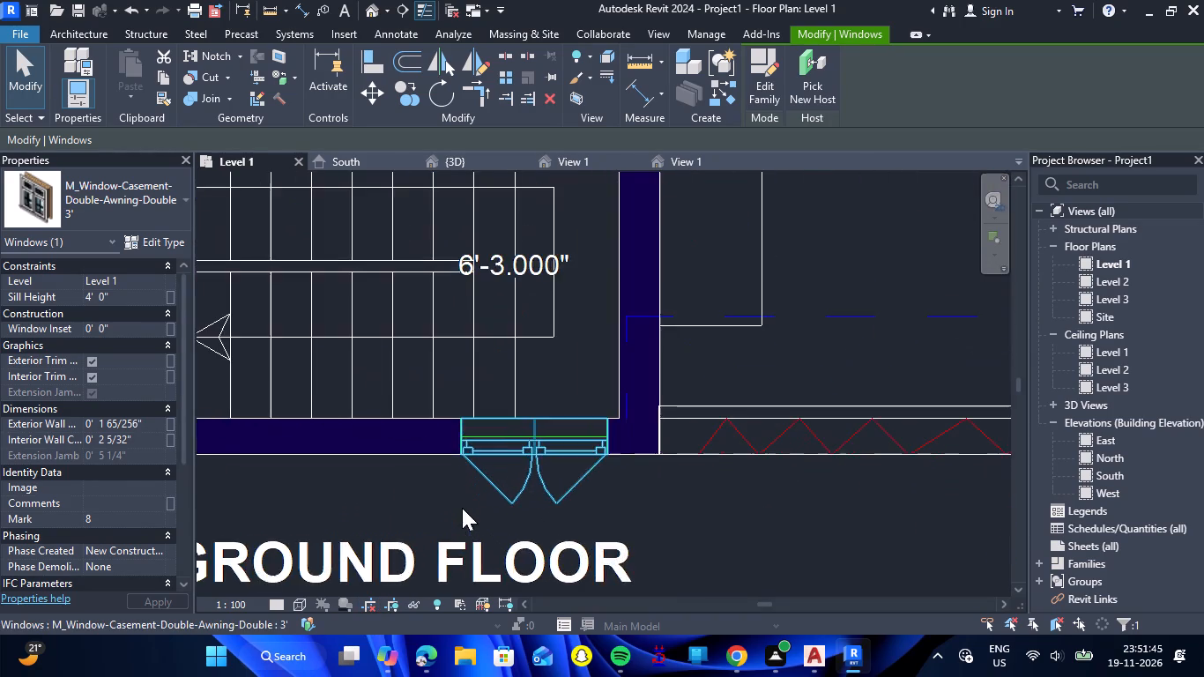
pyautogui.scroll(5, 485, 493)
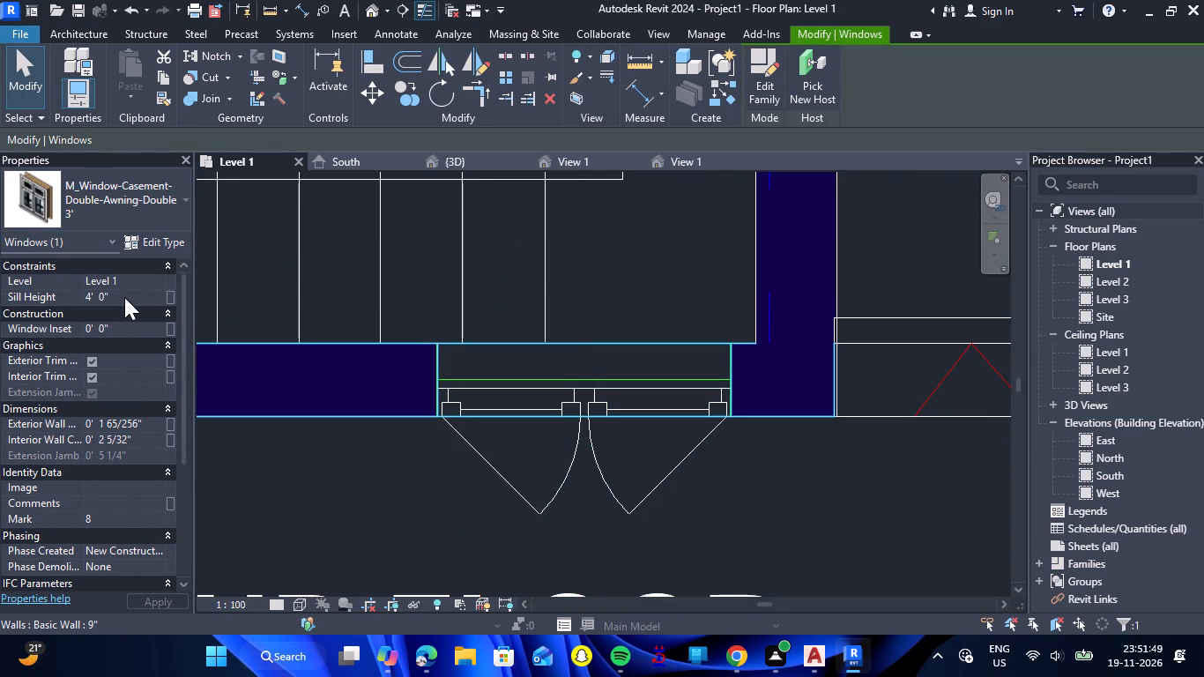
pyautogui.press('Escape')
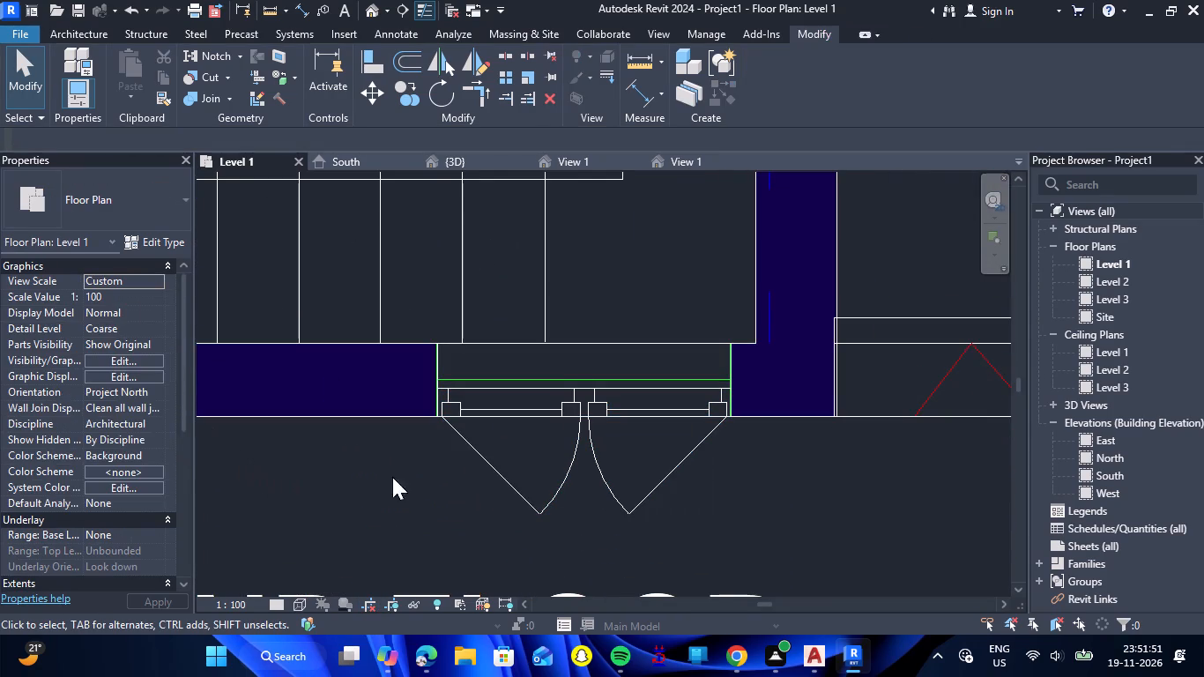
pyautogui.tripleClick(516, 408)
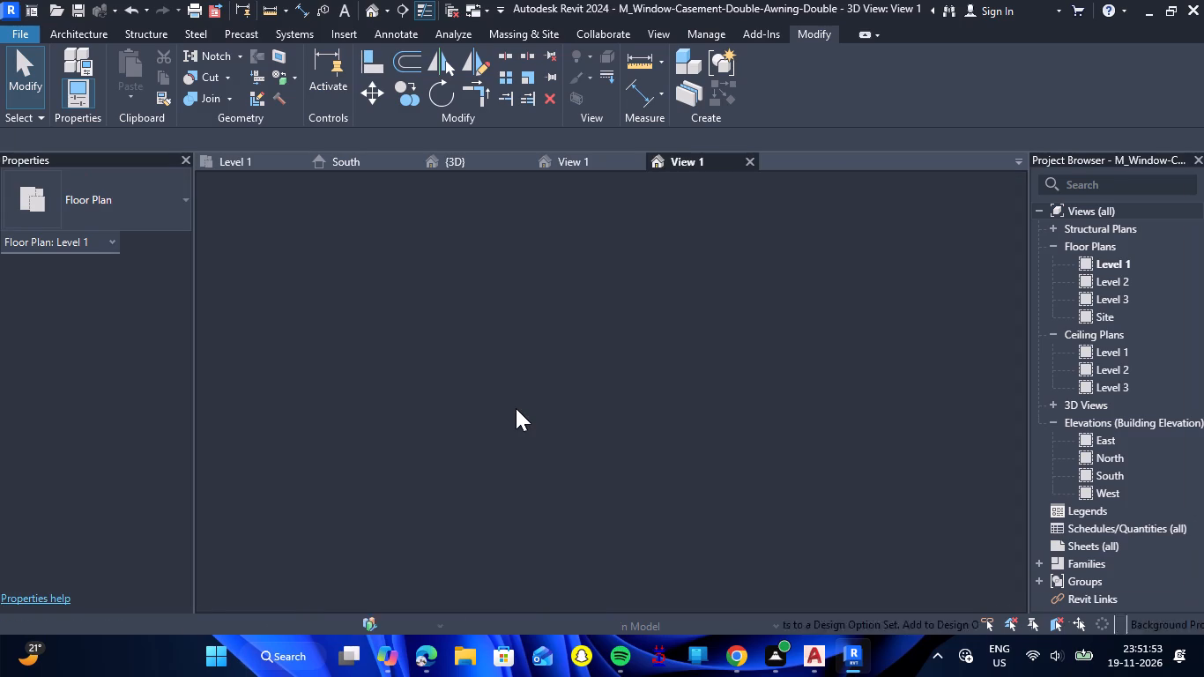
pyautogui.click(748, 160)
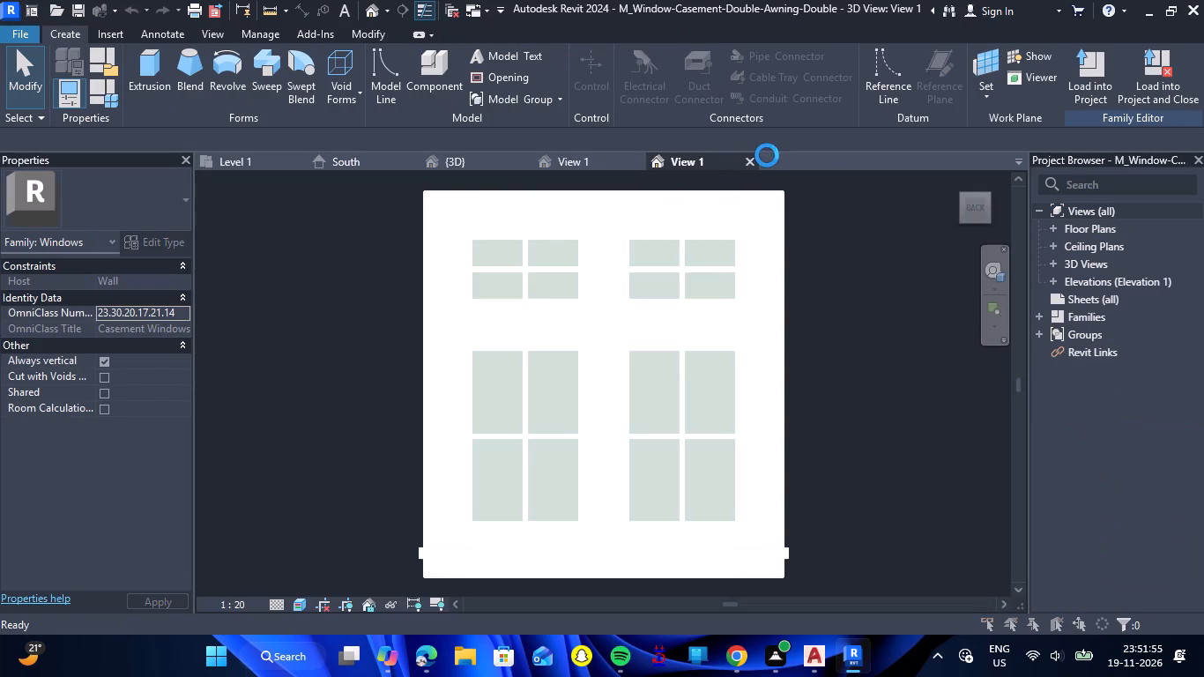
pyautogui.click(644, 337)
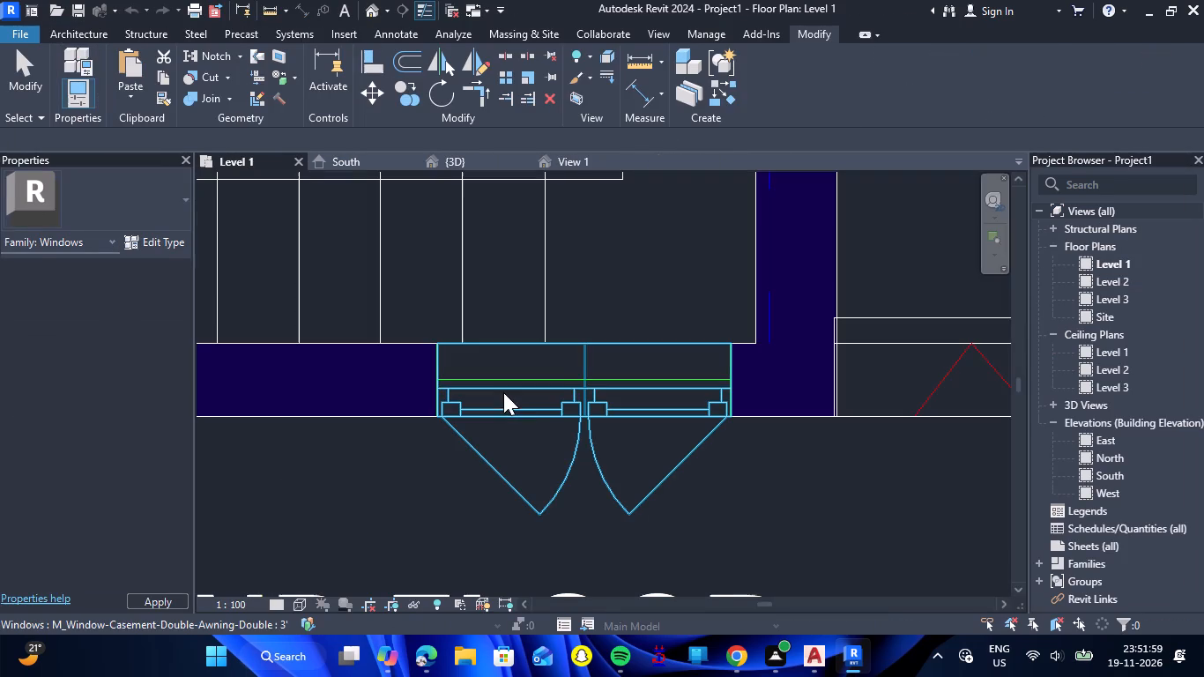
# Set the sill height of the 3' casement window in the staircase's south wall to 3'.
pyautogui.scroll(6, 551, 437)
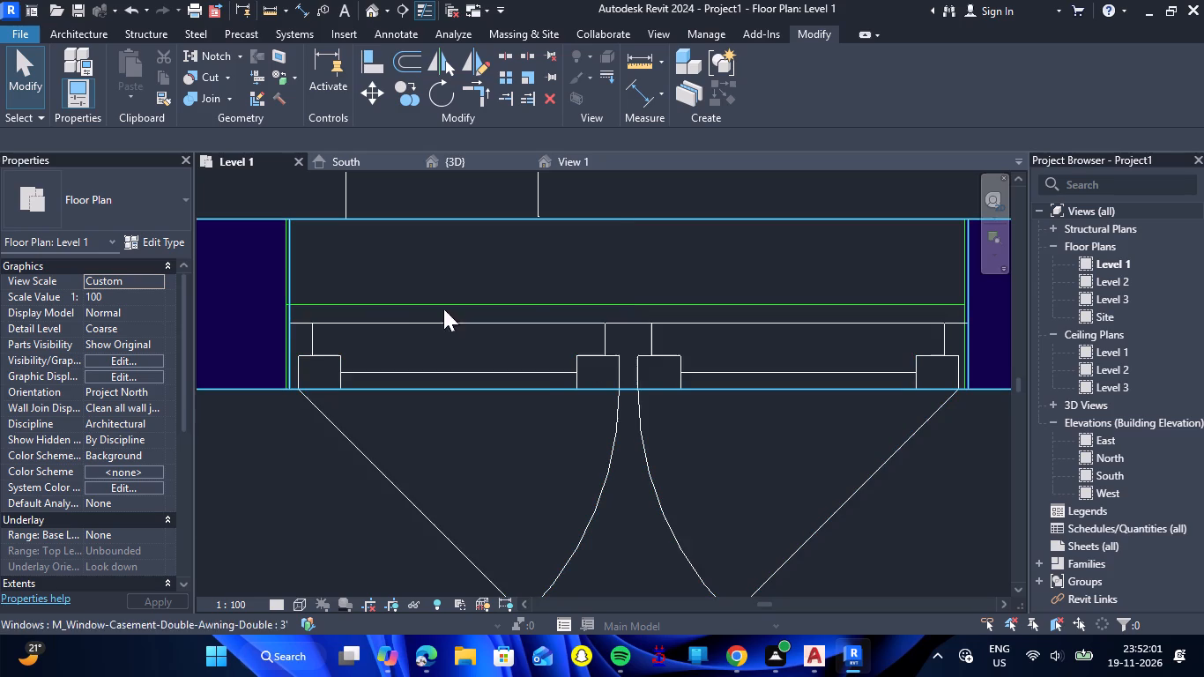
pyautogui.click(294, 225)
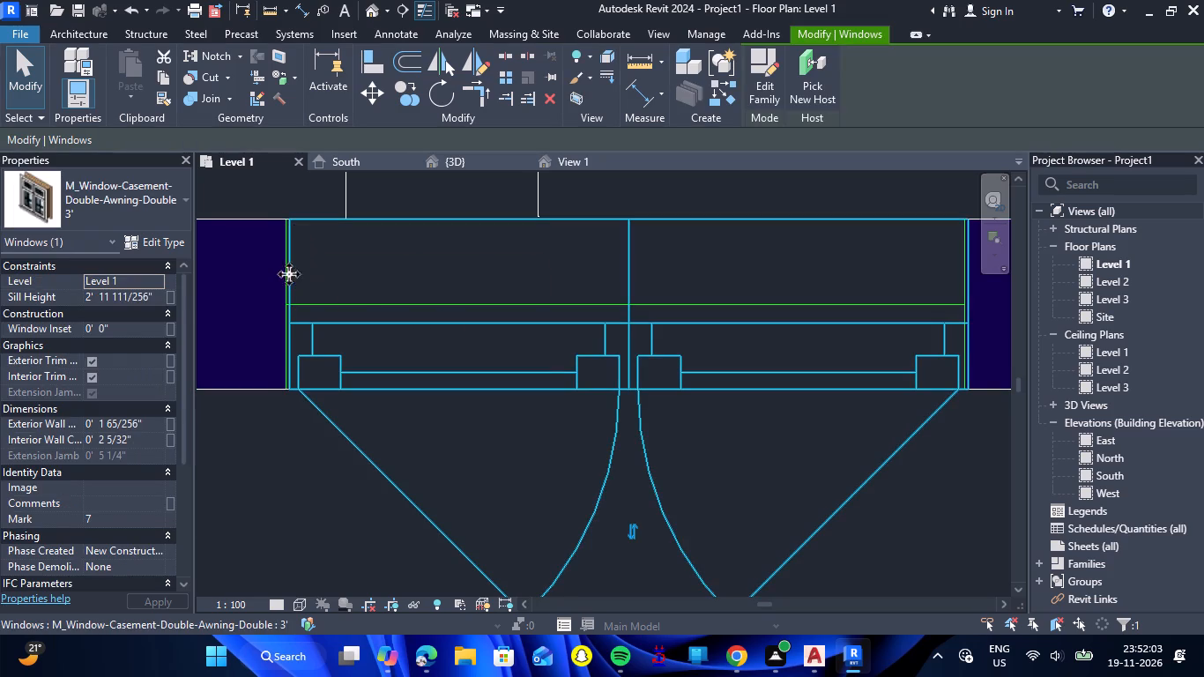
pyautogui.click(152, 297)
pyautogui.press('Right')
pyautogui.press('BackSpace')
pyautogui.press('BackSpace')
pyautogui.press('BackSpace')
pyautogui.press('BackSpace')
pyautogui.press('BackSpace')
pyautogui.press('BackSpace')
pyautogui.press('BackSpace')
pyautogui.press('BackSpace')
pyautogui.press('BackSpace')
pyautogui.press('BackSpace')
pyautogui.press('BackSpace')
pyautogui.press('BackSpace')
pyautogui.press('BackSpace')
pyautogui.press('BackSpace')
pyautogui.press('BackSpace')
pyautogui.press('BackSpace')
pyautogui.press('BackSpace')
pyautogui.press('BackSpace')
pyautogui.press('BackSpace')
pyautogui.press('BackSpace')
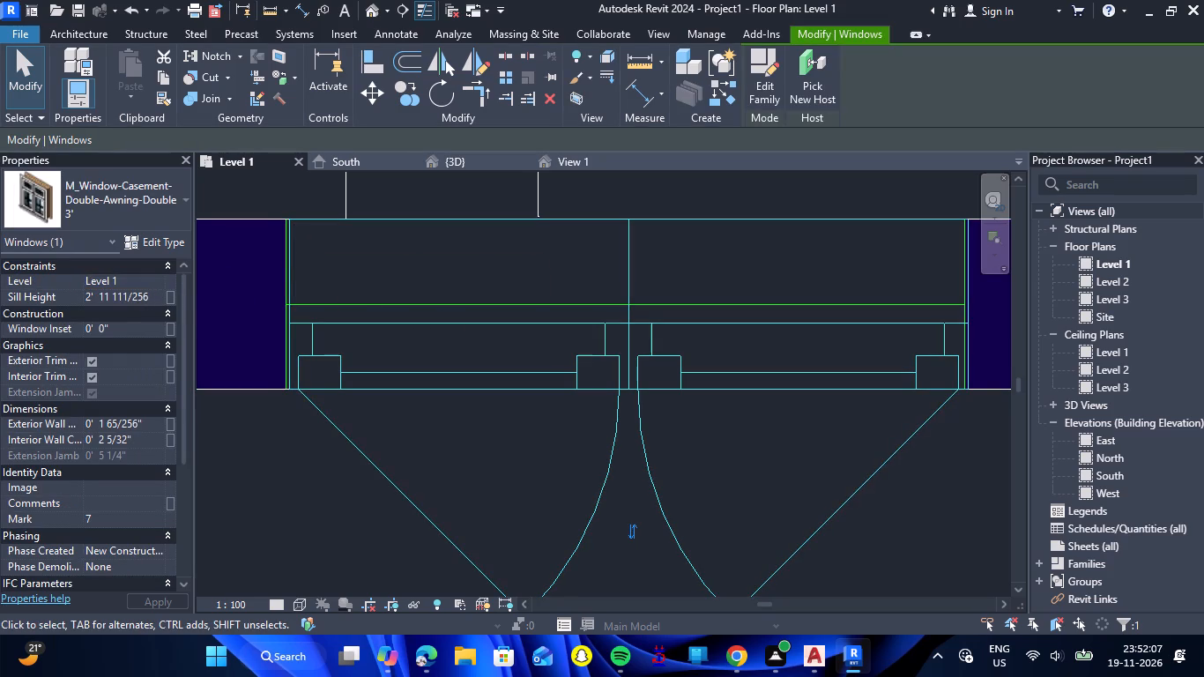
pyautogui.write("3'")
pyautogui.press('Return')
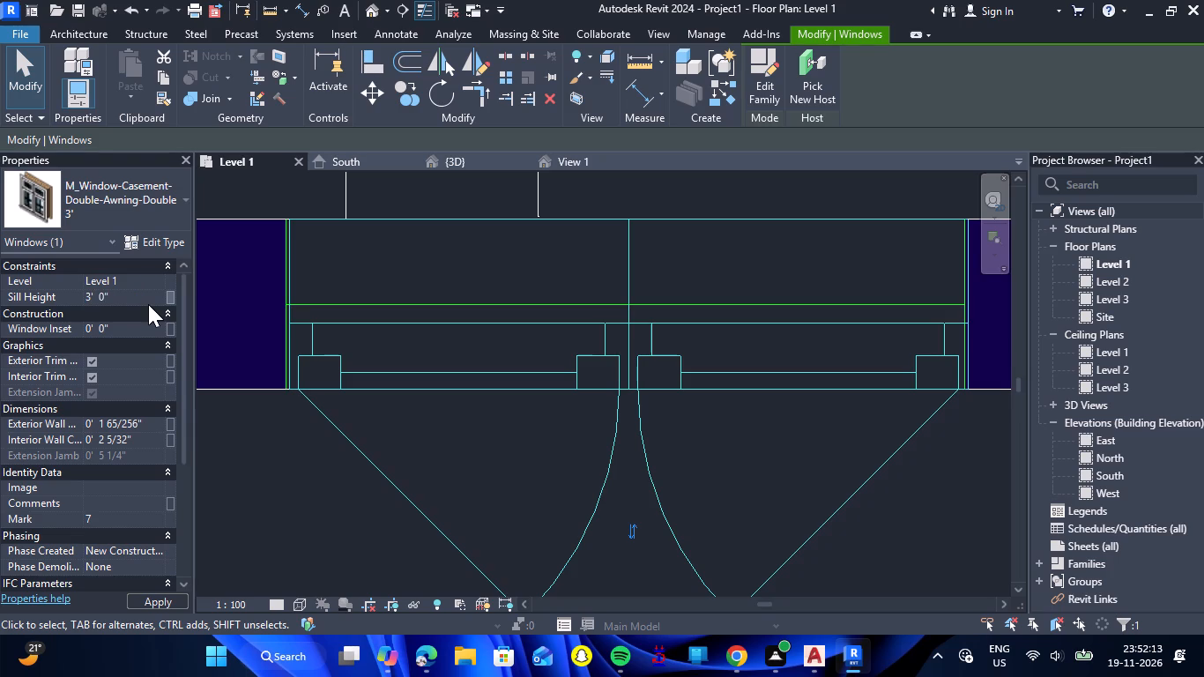
pyautogui.doubleClick(263, 458)
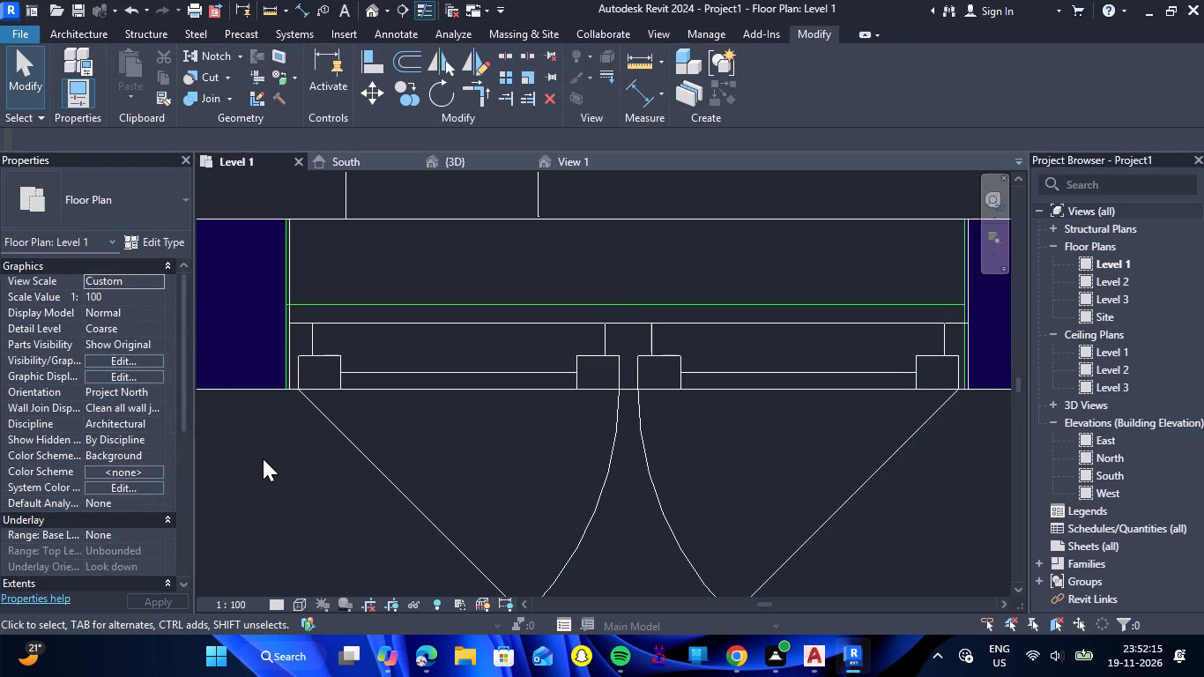
# Set the sill height of the southern 4' awning window in the shop's east wall to 4'.
pyautogui.scroll(-8, 306, 434)
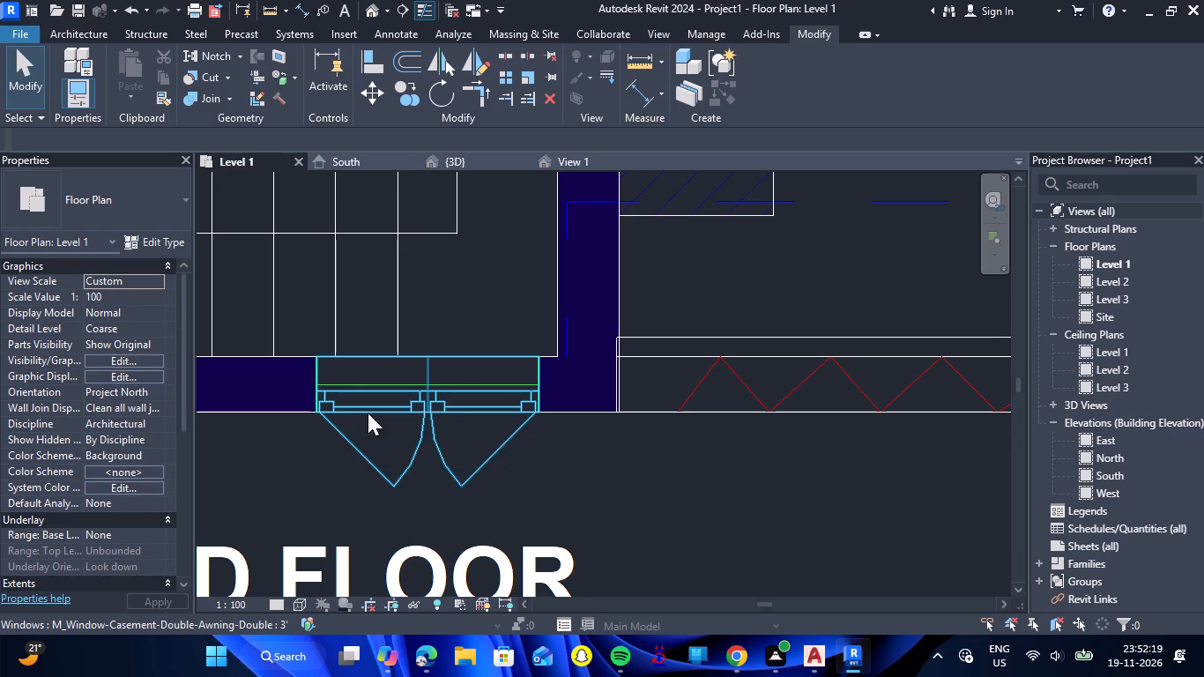
pyautogui.scroll(-10, 412, 413)
pyautogui.press('Escape')
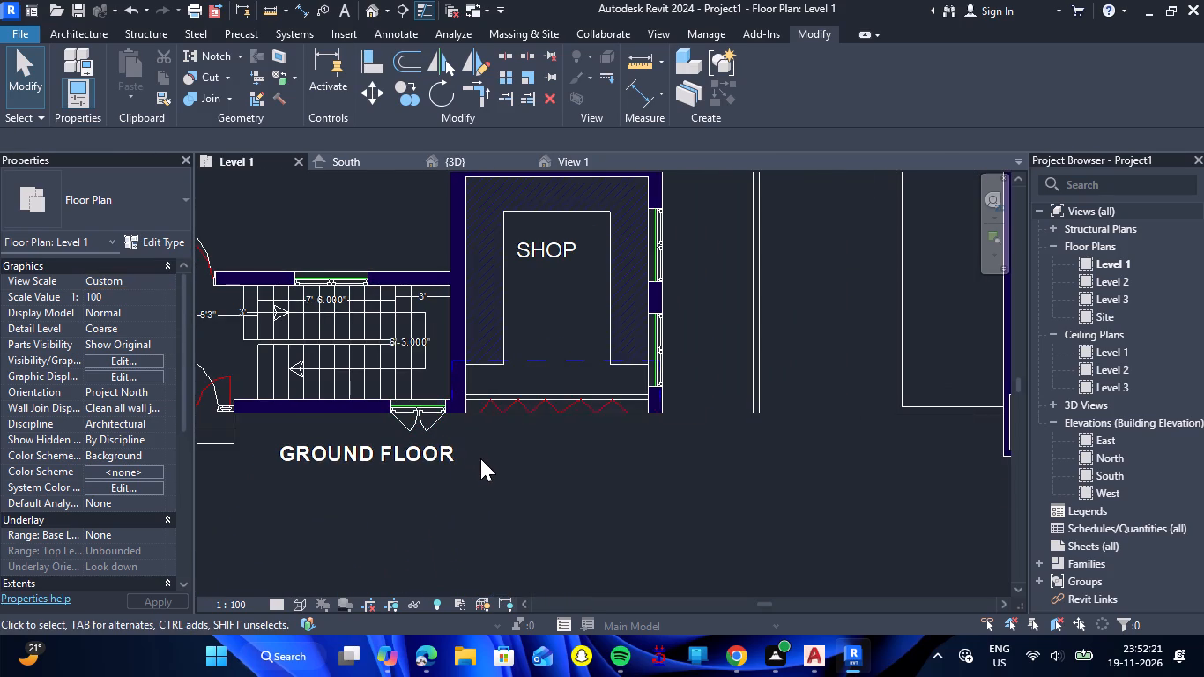
pyautogui.scroll(-4, 480, 458)
pyautogui.scroll(6, 572, 389)
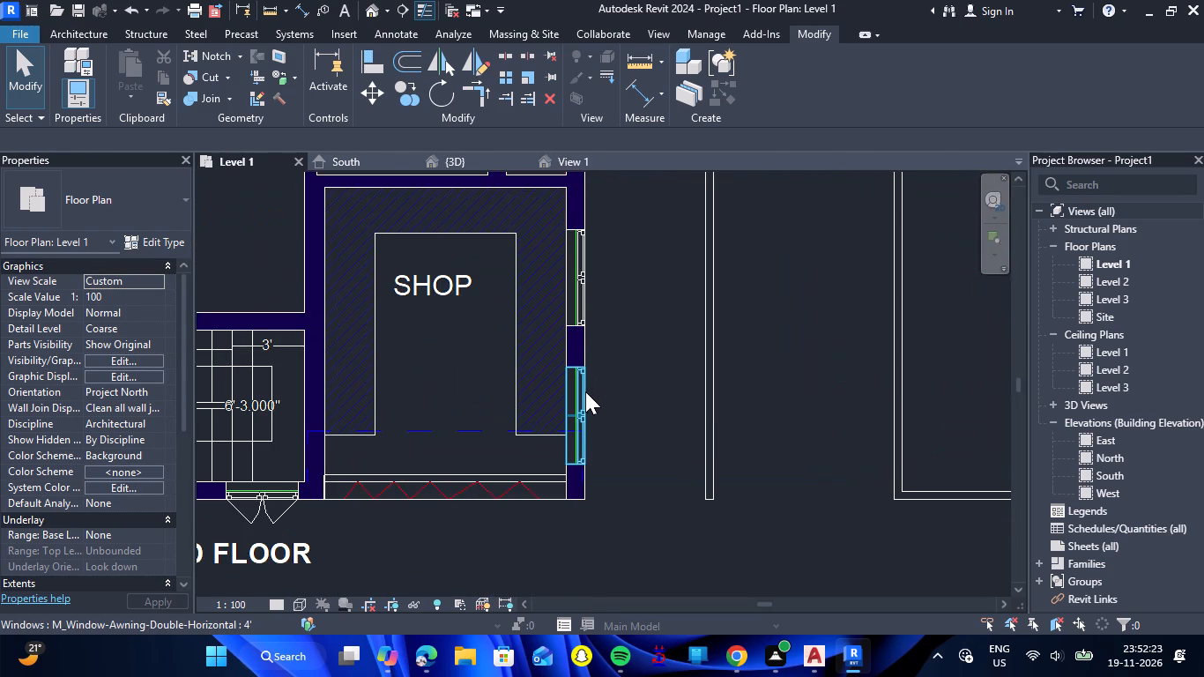
pyautogui.click(585, 391)
pyautogui.click(153, 296)
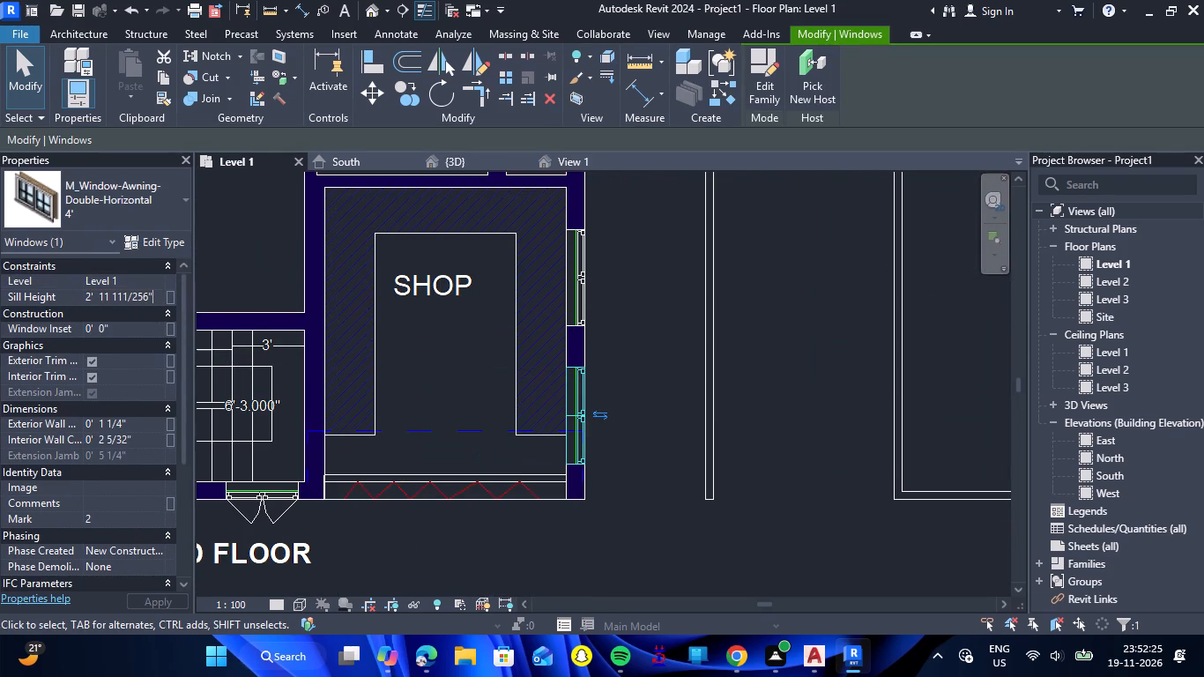
pyautogui.press('BackSpace')
pyautogui.press('BackSpace')
pyautogui.press('BackSpace')
pyautogui.press('BackSpace')
pyautogui.press('BackSpace')
pyautogui.press('BackSpace')
pyautogui.press('BackSpace')
pyautogui.press('BackSpace')
pyautogui.press('BackSpace')
pyautogui.press('BackSpace')
pyautogui.press('BackSpace')
pyautogui.press('BackSpace')
pyautogui.press('BackSpace')
pyautogui.press('BackSpace')
pyautogui.press('BackSpace')
pyautogui.press('BackSpace')
pyautogui.press('BackSpace')
pyautogui.press('BackSpace')
pyautogui.press('BackSpace')
pyautogui.press('BackSpace')
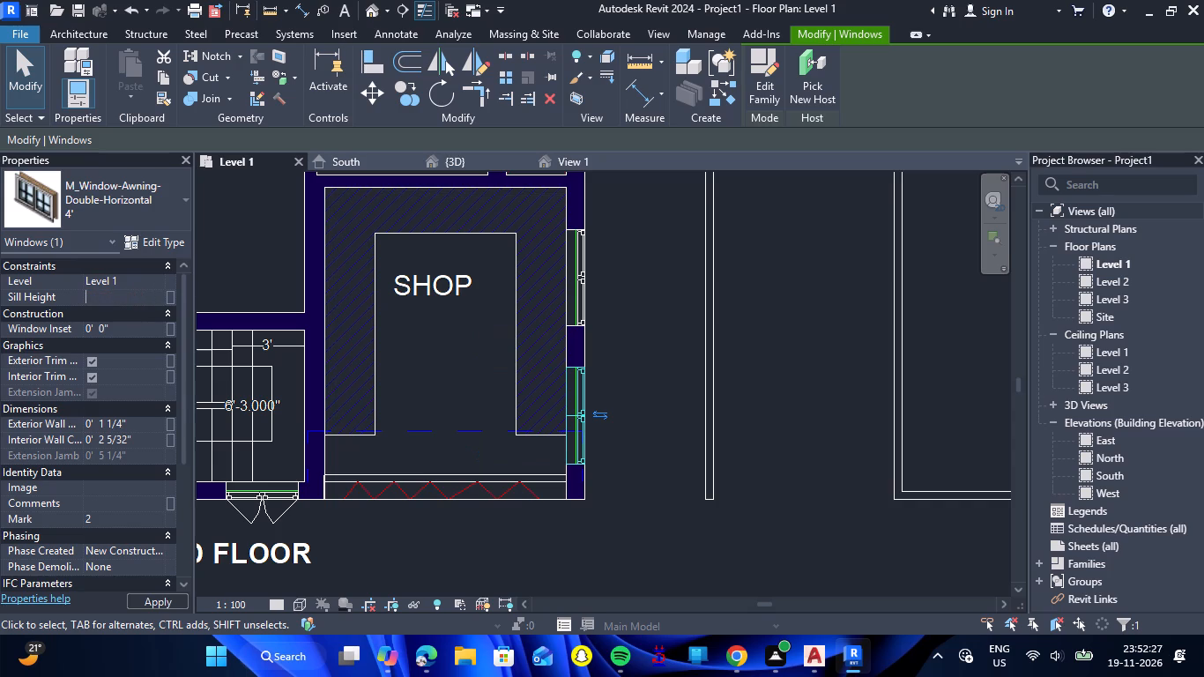
pyautogui.write("4'")
pyautogui.press('Return')
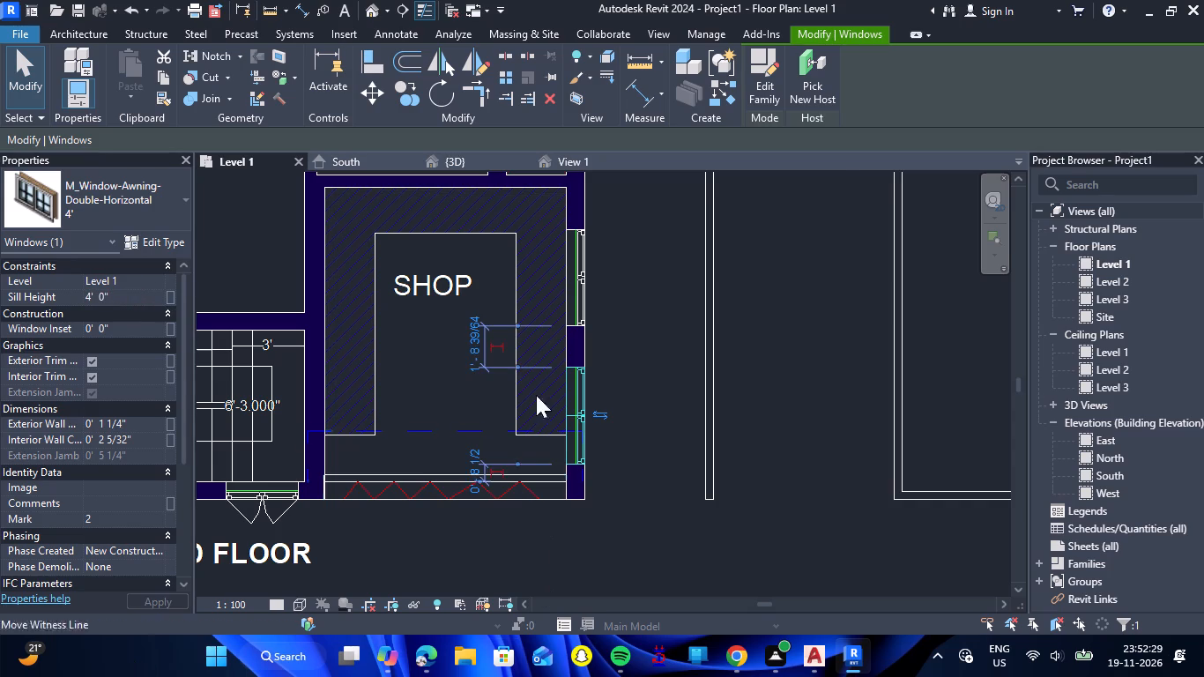
# Set the sill height of the northern 4' awning window in the shop's east wall to 4'.
pyautogui.scroll(5, 568, 283)
pyautogui.click(601, 311)
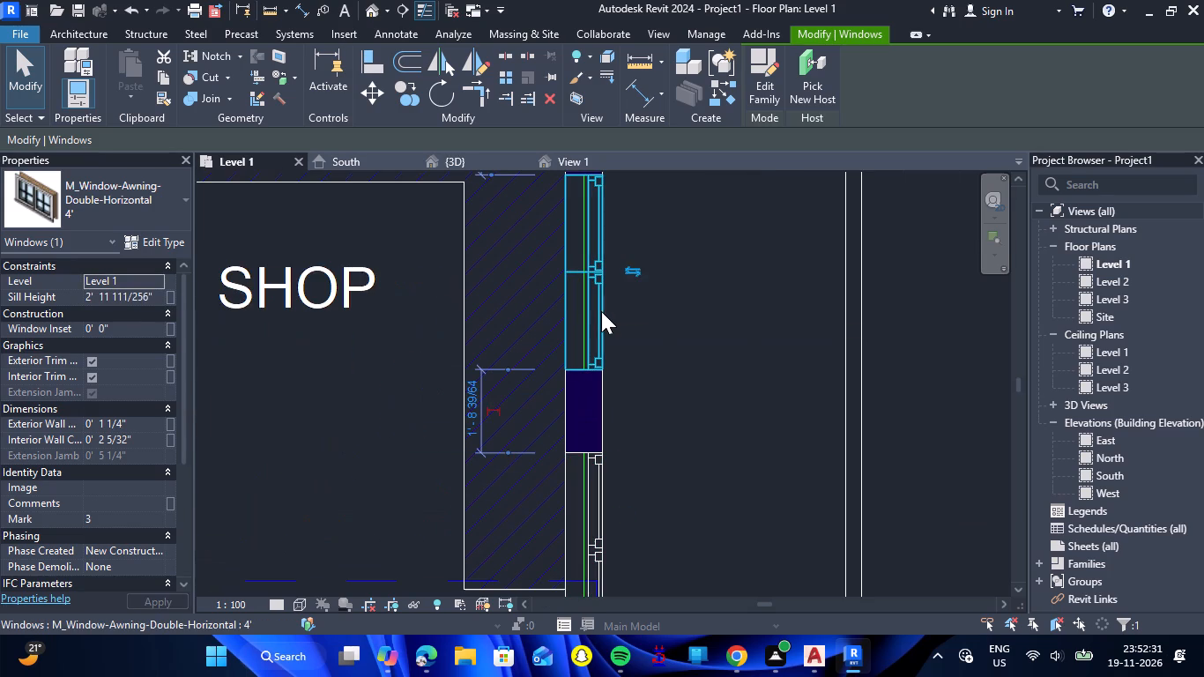
pyautogui.click(155, 295)
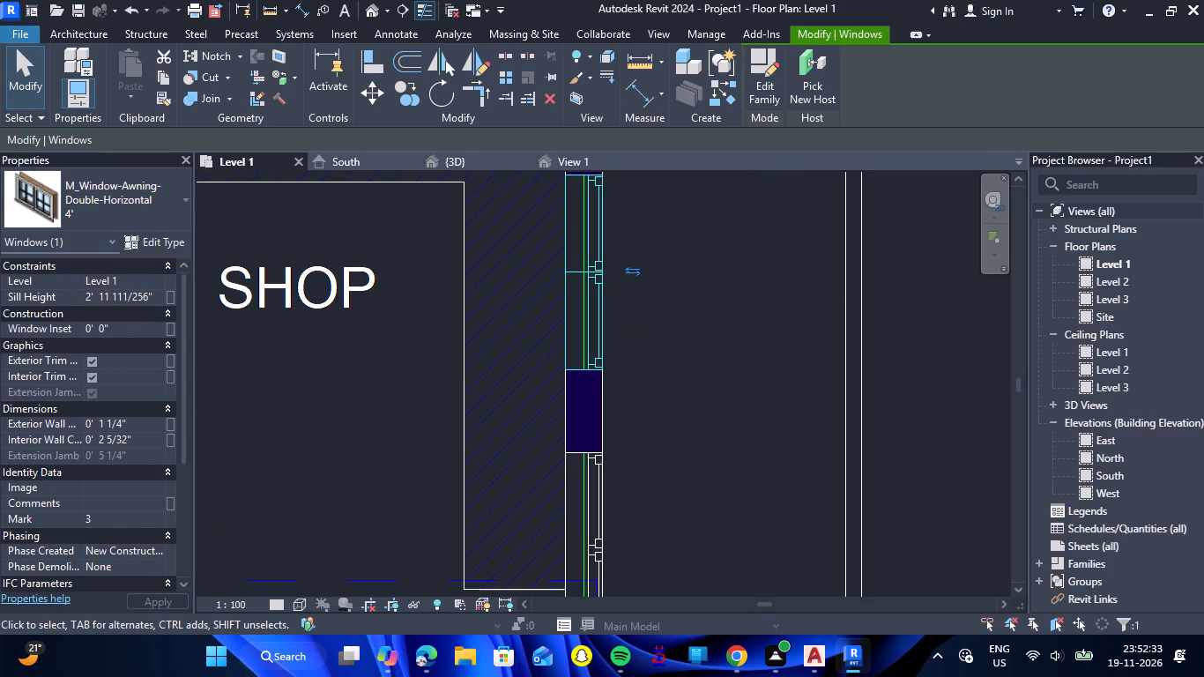
pyautogui.press('BackSpace')
pyautogui.press('BackSpace')
pyautogui.press('BackSpace')
pyautogui.press('BackSpace')
pyautogui.press('BackSpace')
pyautogui.press('BackSpace')
pyautogui.press('BackSpace')
pyautogui.press('BackSpace')
pyautogui.press('BackSpace')
pyautogui.press('BackSpace')
pyautogui.press('BackSpace')
pyautogui.press('BackSpace')
pyautogui.press('BackSpace')
pyautogui.press('BackSpace')
pyautogui.press('BackSpace')
pyautogui.press('BackSpace')
pyautogui.press('BackSpace')
pyautogui.press('BackSpace')
pyautogui.press('BackSpace')
pyautogui.press('BackSpace')
pyautogui.write("4'")
pyautogui.press('Return')
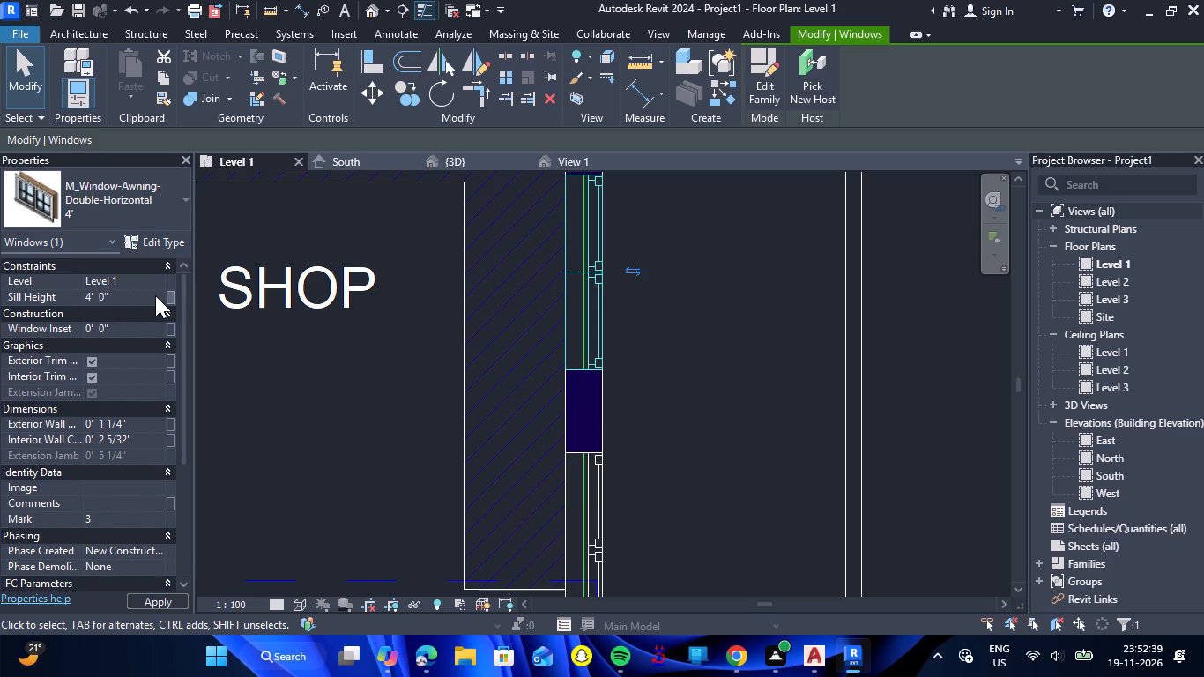
pyautogui.click(680, 403)
pyautogui.scroll(-6, 680, 403)
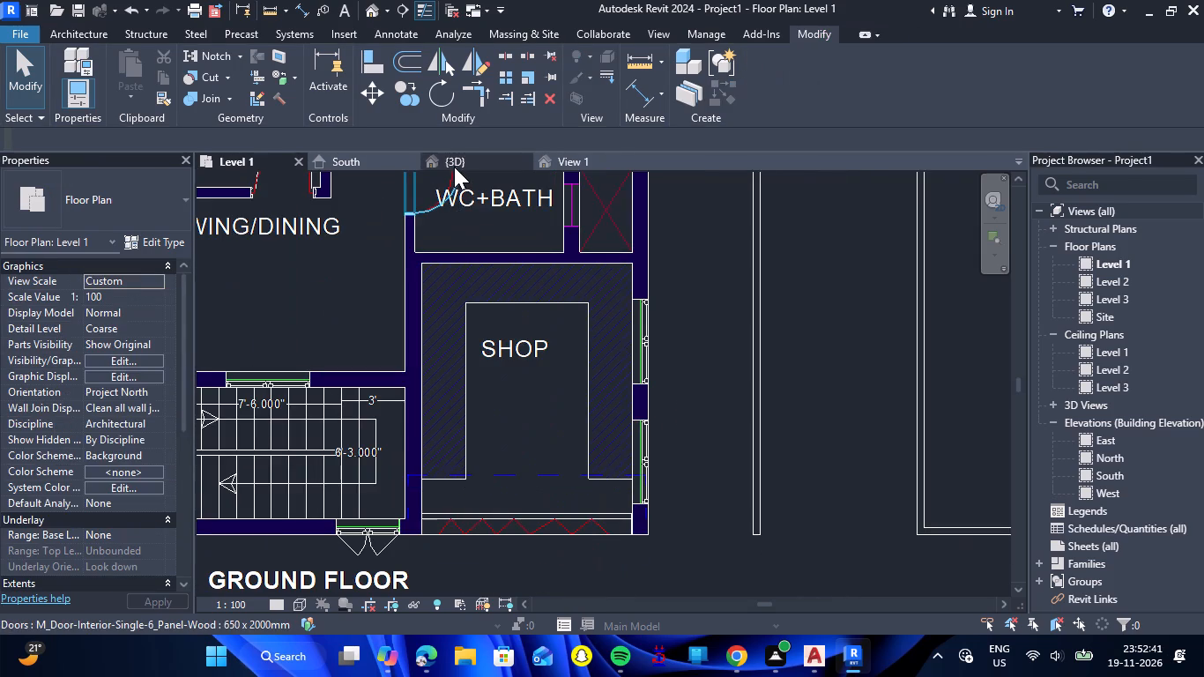
# Examine the window heights on all sides of the house in the 3D view.
pyautogui.click(454, 164)
pyautogui.scroll(-3, 571, 313)
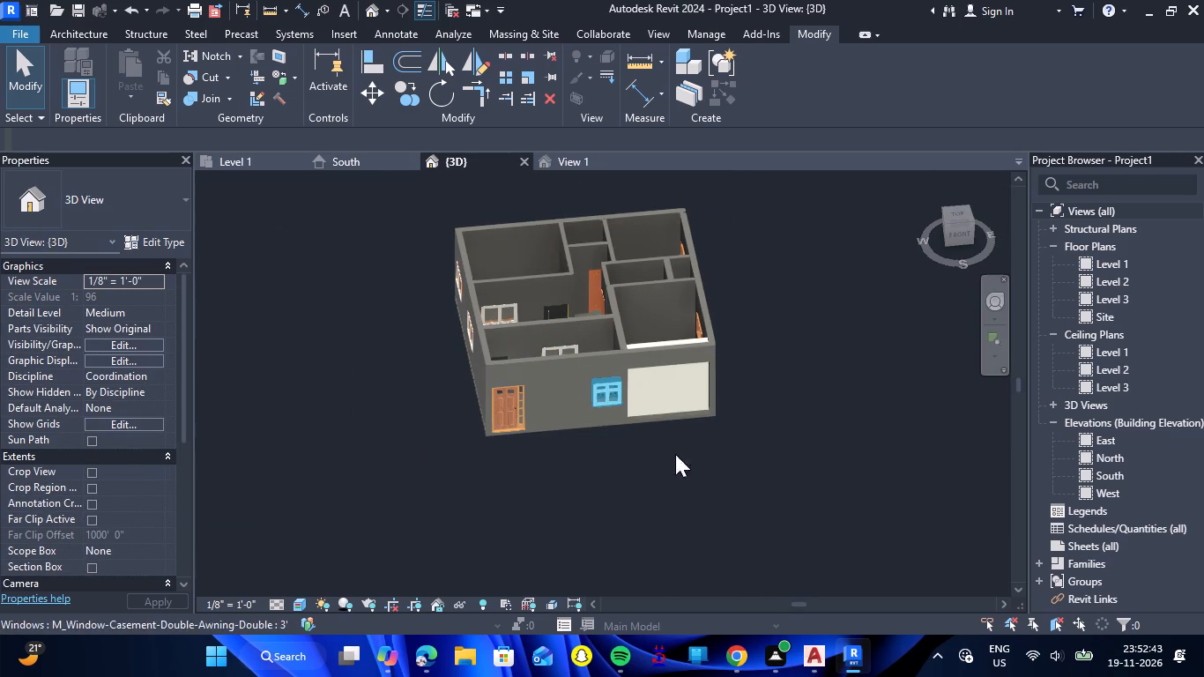
pyautogui.keyDown('shift'); pyautogui.moveTo(710, 486); pyautogui.dragTo(503, 386); pyautogui.keyUp('shift')
pyautogui.keyDown('shift'); pyautogui.moveTo(710, 486); pyautogui.dragTo(503, 386, button='right'); pyautogui.keyUp('shift')
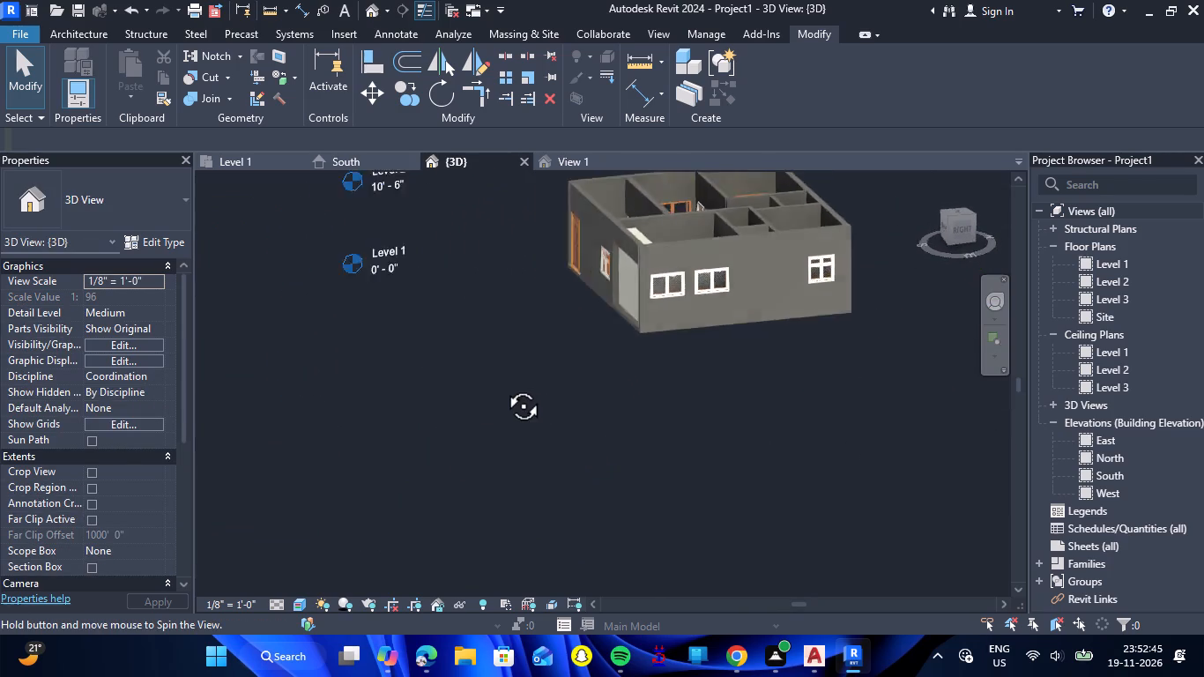
pyautogui.keyDown('shift'); pyautogui.moveTo(503, 386); pyautogui.dragTo(848, 482); pyautogui.keyUp('shift')
pyautogui.keyDown('shift'); pyautogui.moveTo(503, 386); pyautogui.dragTo(848, 482, button='right'); pyautogui.keyUp('shift')
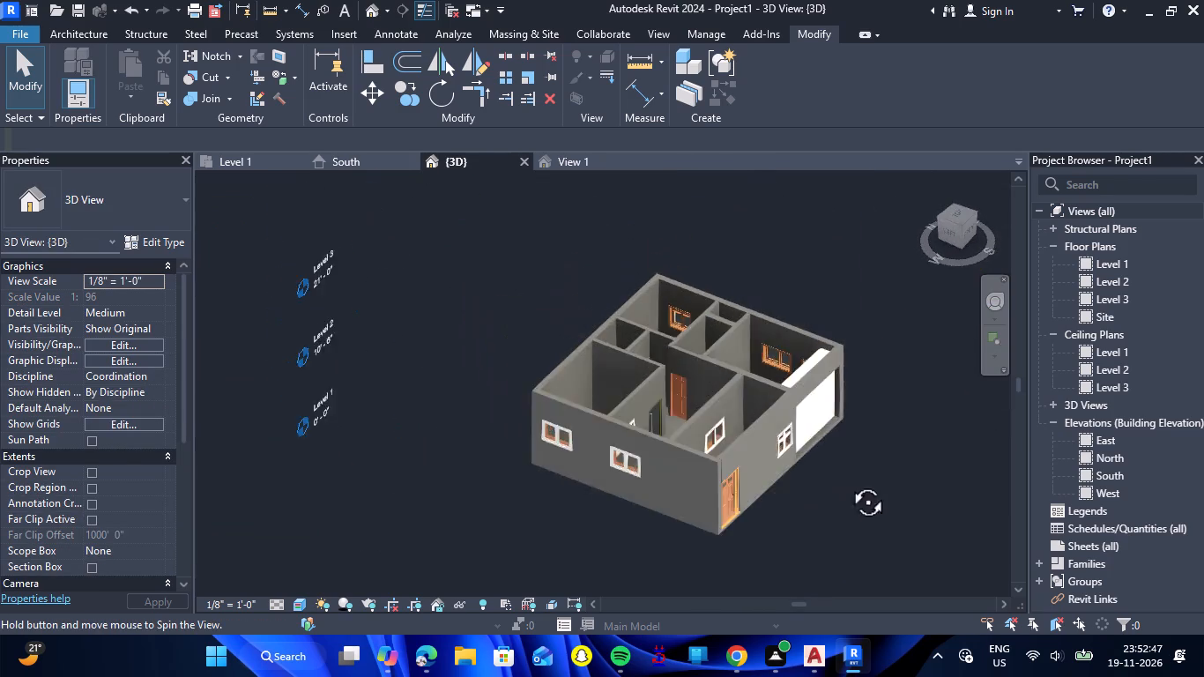
pyautogui.keyDown('shift'); pyautogui.moveTo(848, 482); pyautogui.dragTo(881, 410); pyautogui.keyUp('shift')
pyautogui.keyDown('shift'); pyautogui.moveTo(848, 482); pyautogui.dragTo(881, 410, button='right'); pyautogui.keyUp('shift')
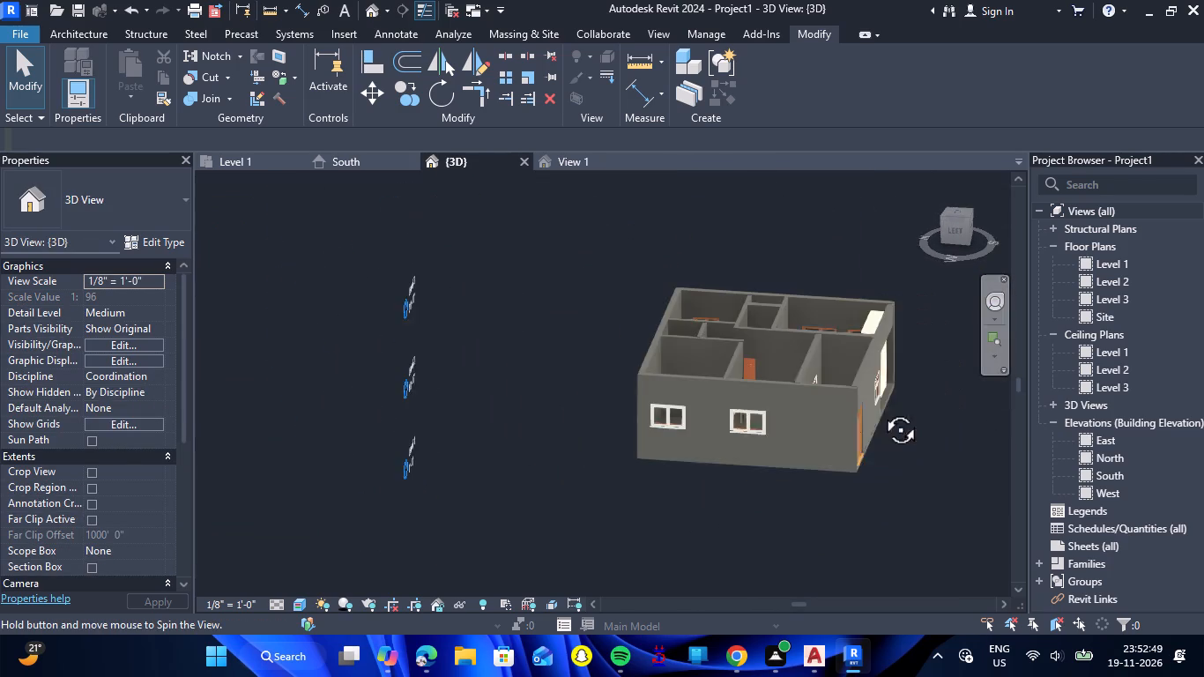
pyautogui.keyDown('shift'); pyautogui.moveTo(881, 410); pyautogui.dragTo(659, 465, button='right'); pyautogui.keyUp('shift')
pyautogui.keyDown('shift'); pyautogui.moveTo(881, 410); pyautogui.dragTo(677, 465); pyautogui.keyUp('shift')
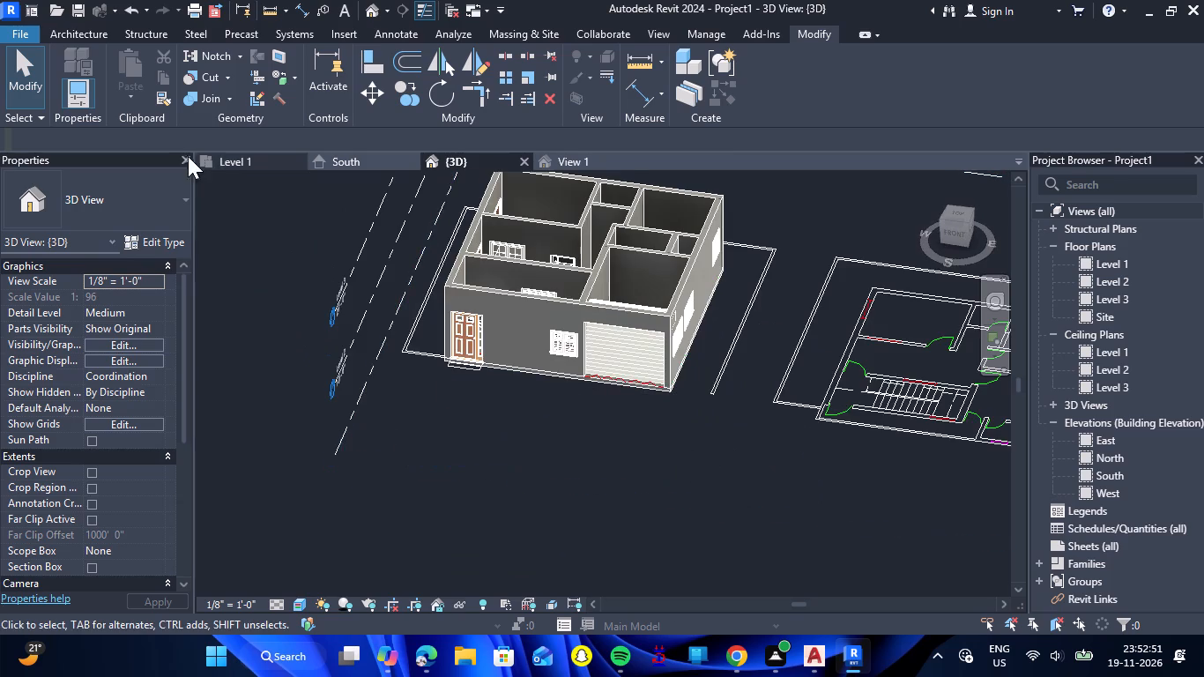
# On the Level 1 plan, start a window from M_Fixed 0406 x 0610mm and duplicate it as a new type named 2'.
pyautogui.click(227, 164)
pyautogui.scroll(-4, 489, 326)
pyautogui.scroll(3, 532, 247)
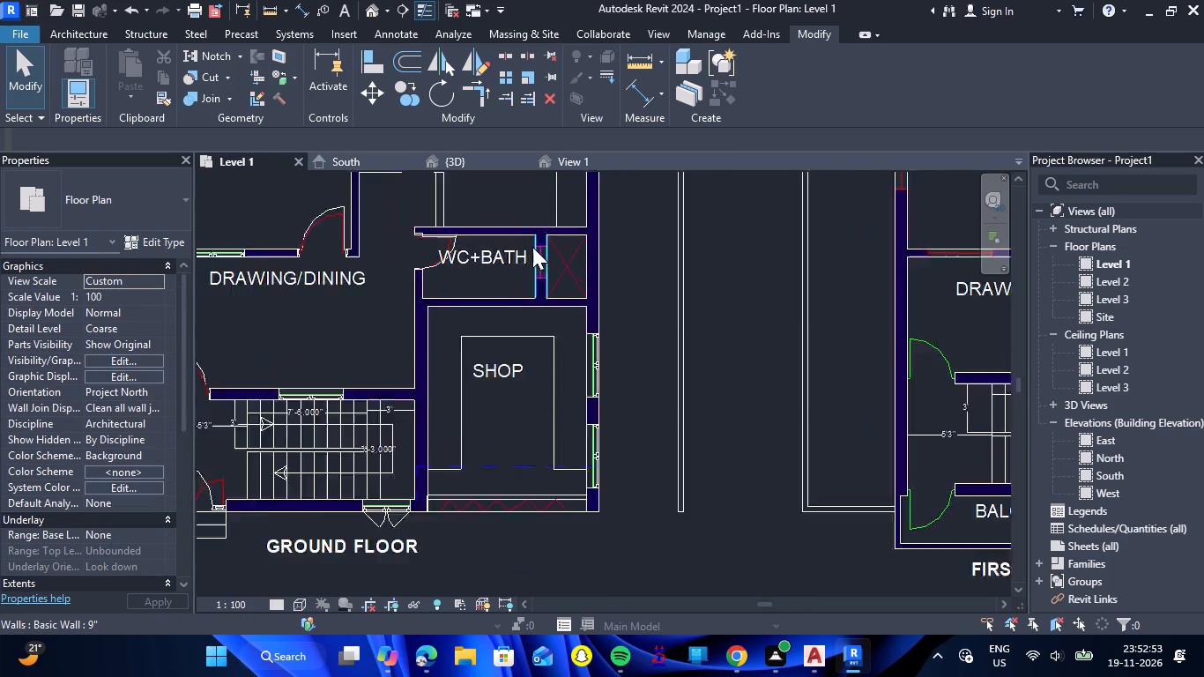
pyautogui.scroll(4, 532, 247)
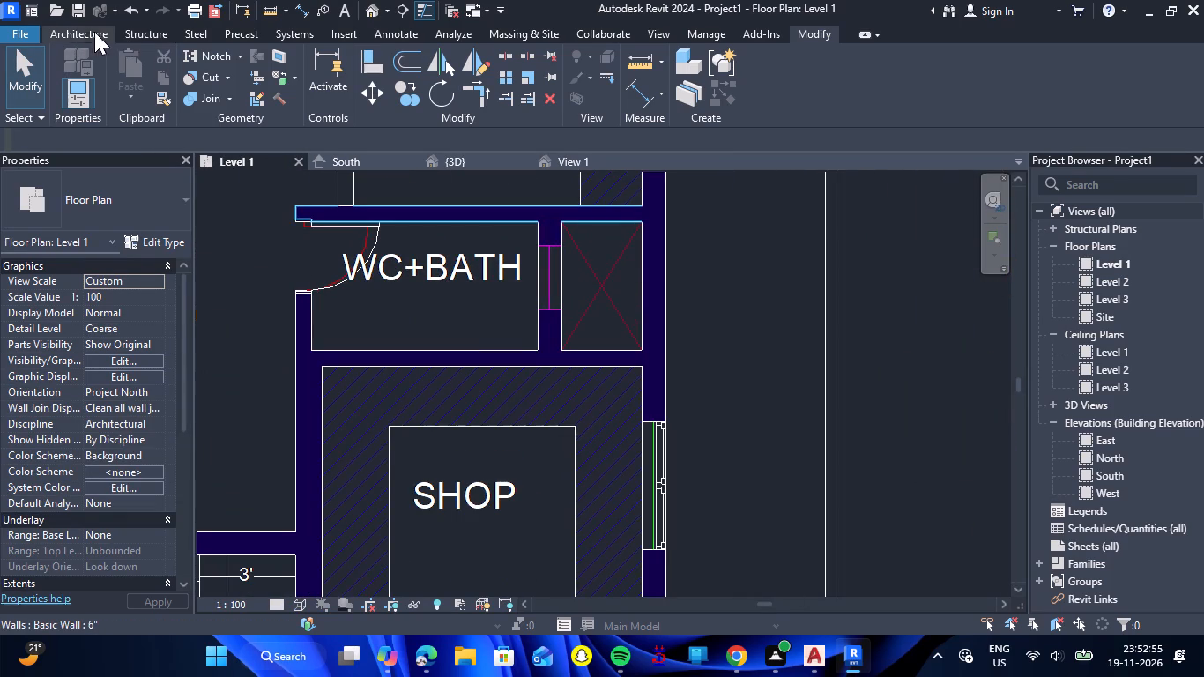
pyautogui.click(85, 32)
pyautogui.click(140, 72)
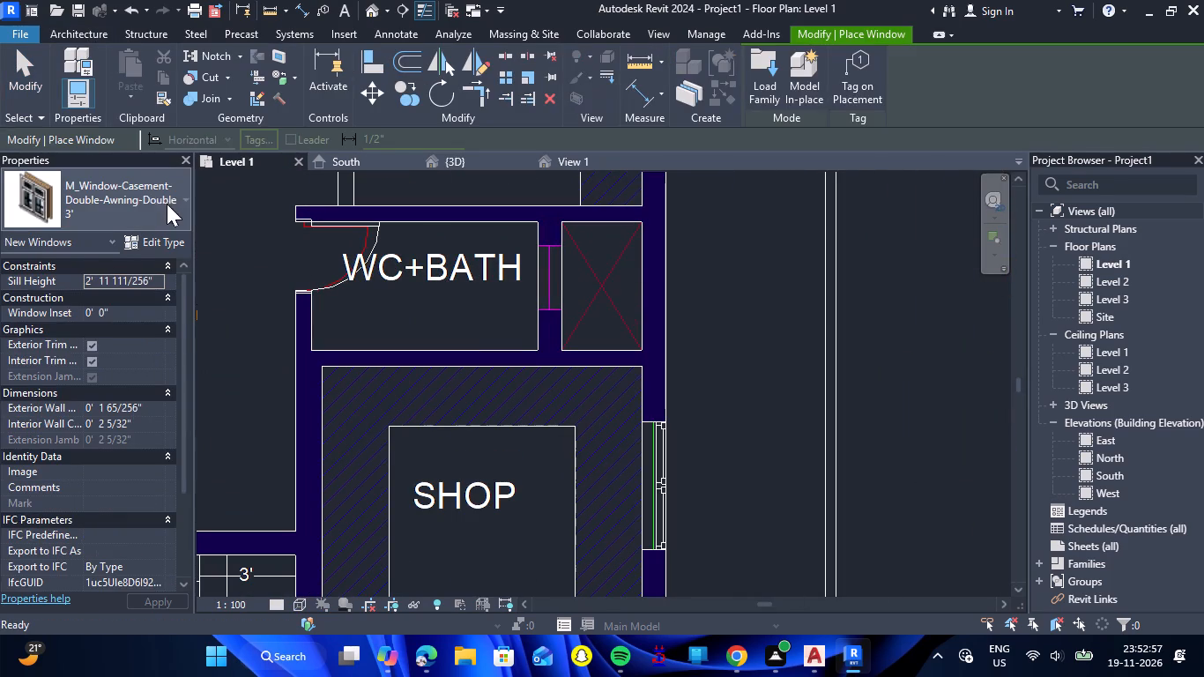
pyautogui.doubleClick(187, 195)
pyautogui.scroll(-2, 125, 290)
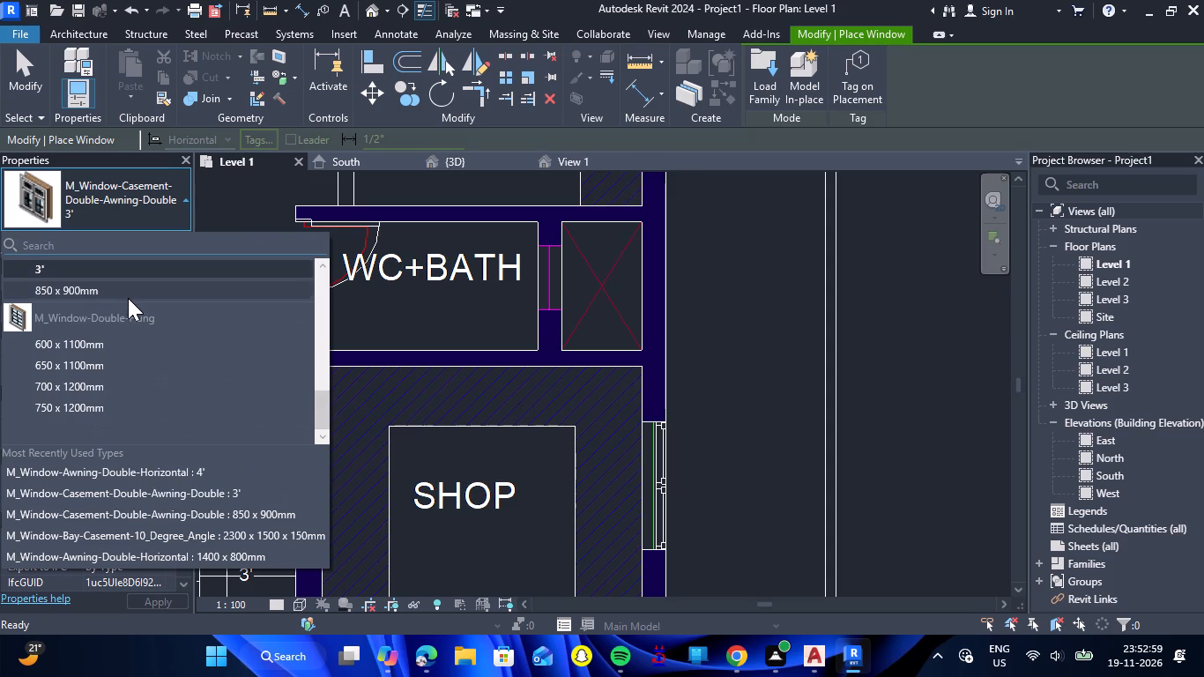
pyautogui.scroll(-2, 128, 298)
pyautogui.scroll(12, 128, 298)
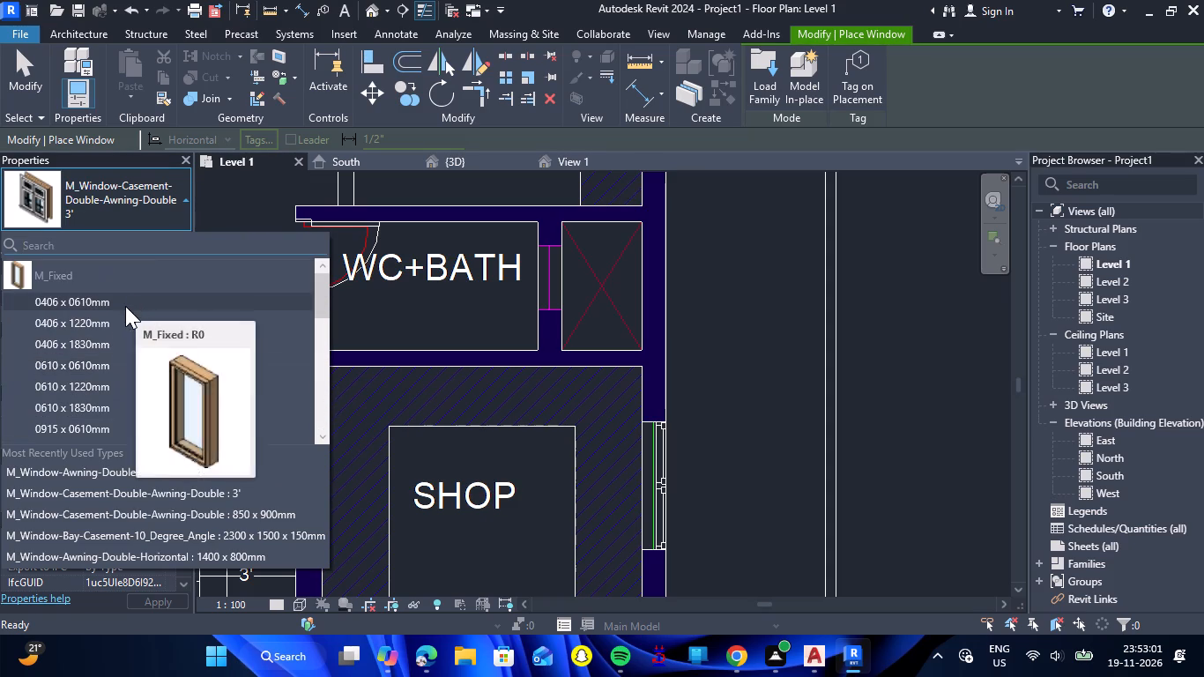
pyautogui.click(125, 306)
pyautogui.click(150, 242)
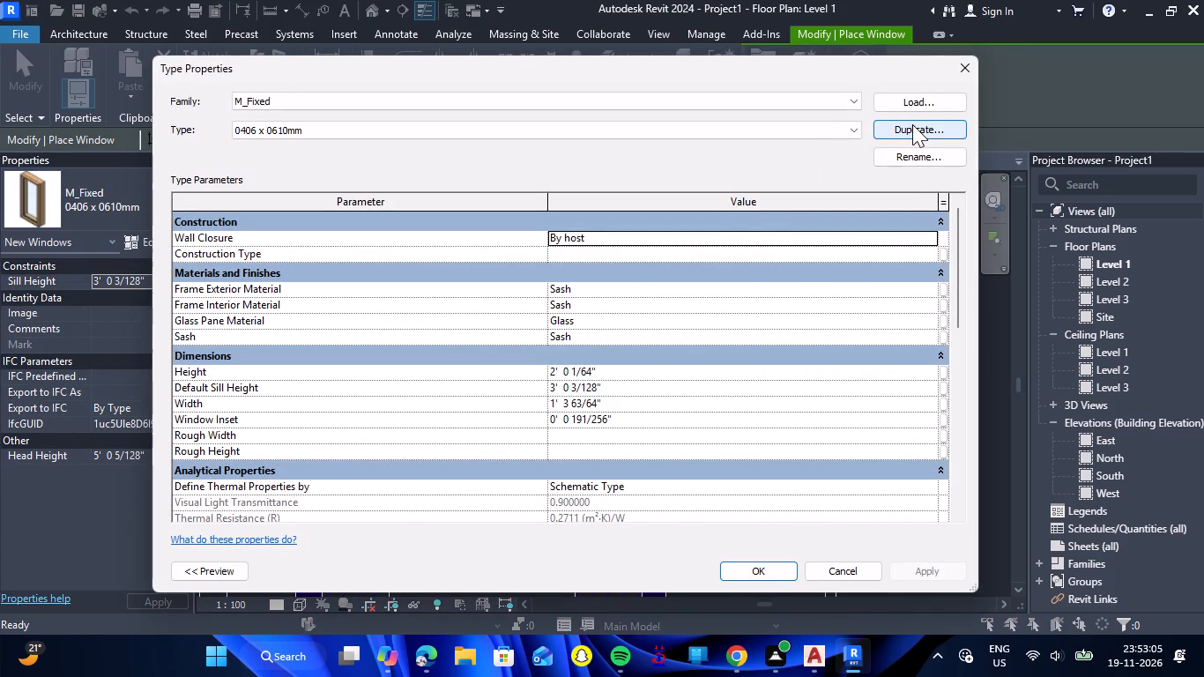
pyautogui.click(912, 124)
pyautogui.press('BackSpace')
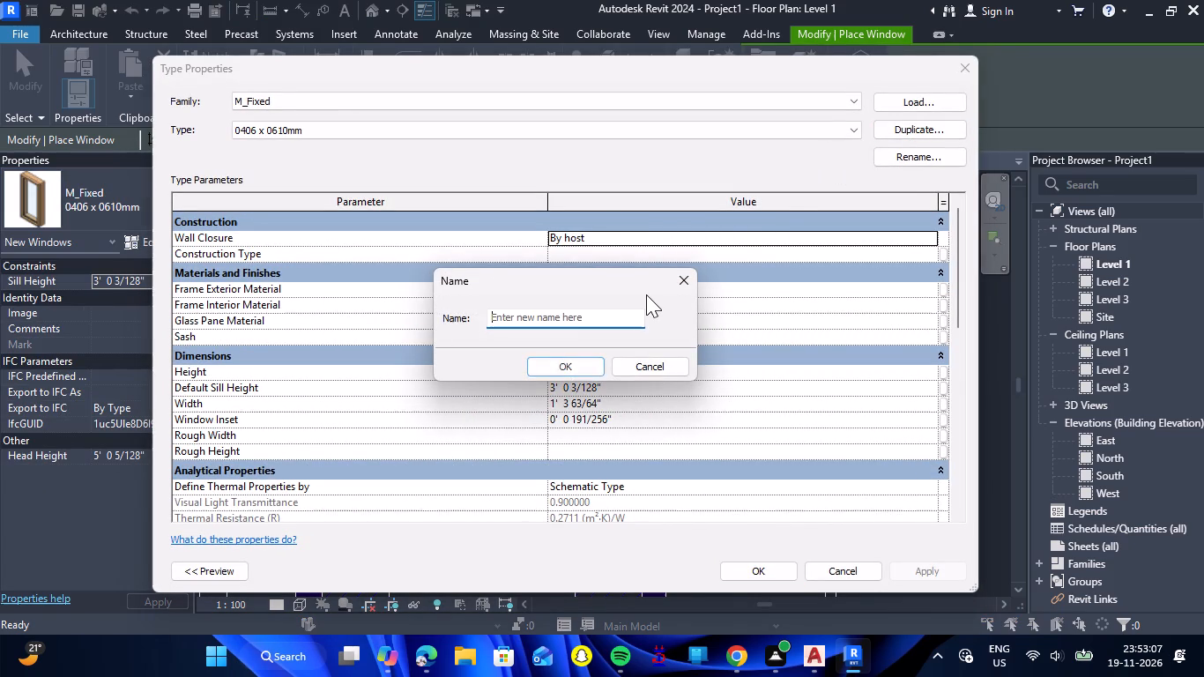
pyautogui.write("2'")
pyautogui.press('Return')
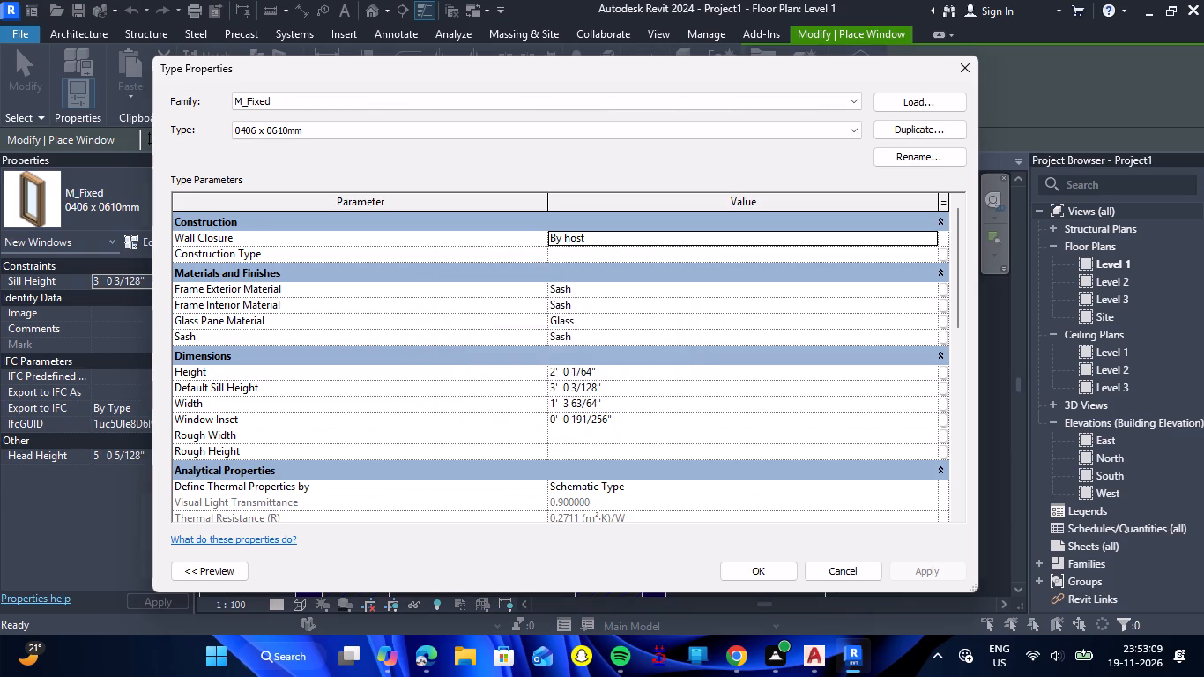
# Set the 2' fixed window type's height to 1' and width to 2'.
pyautogui.scroll(-1, 615, 422)
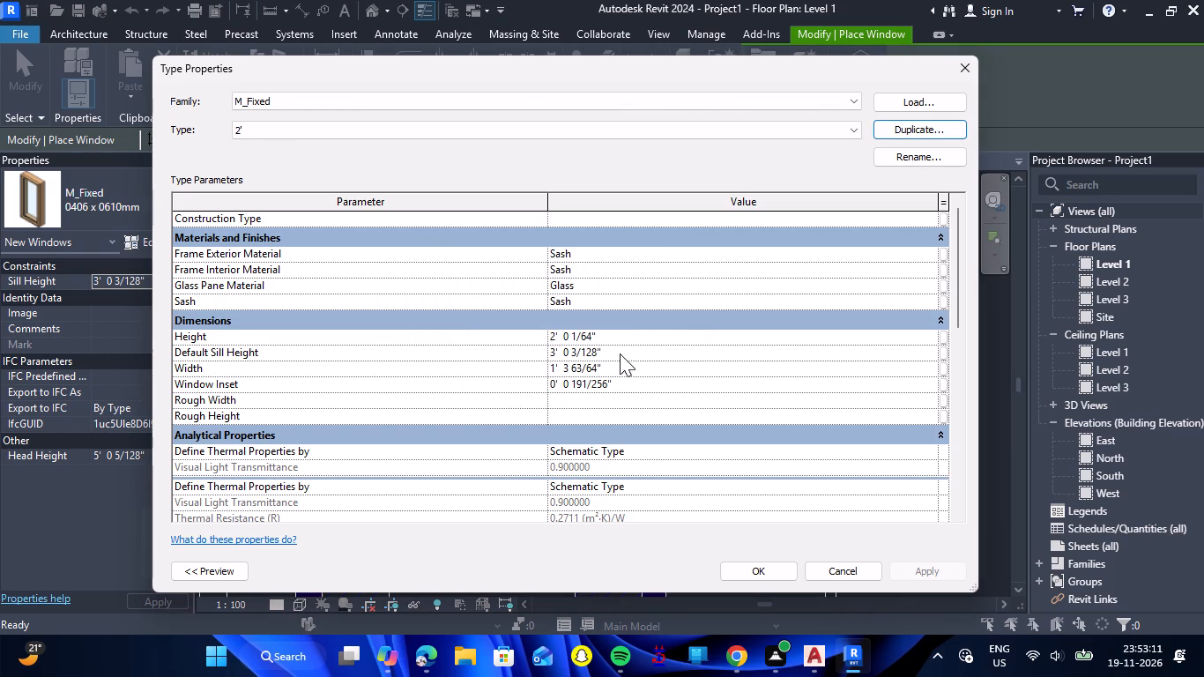
pyautogui.click(613, 336)
pyautogui.press('2')
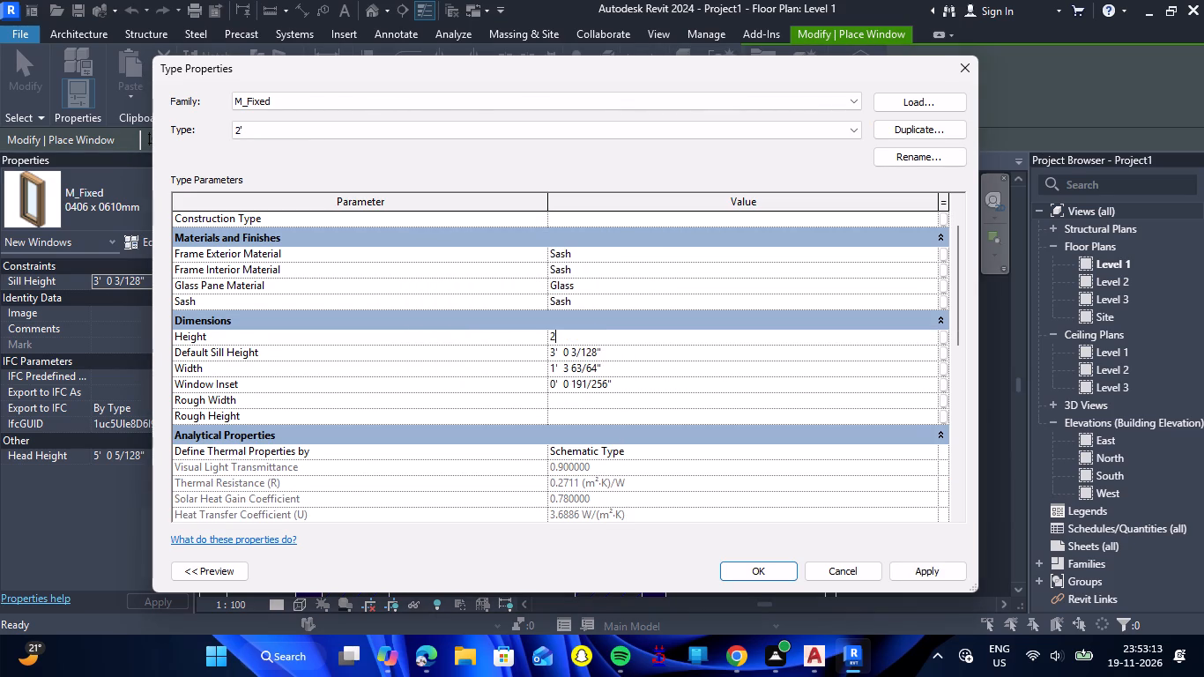
pyautogui.press('BackSpace')
pyautogui.write("1'")
pyautogui.press('Return')
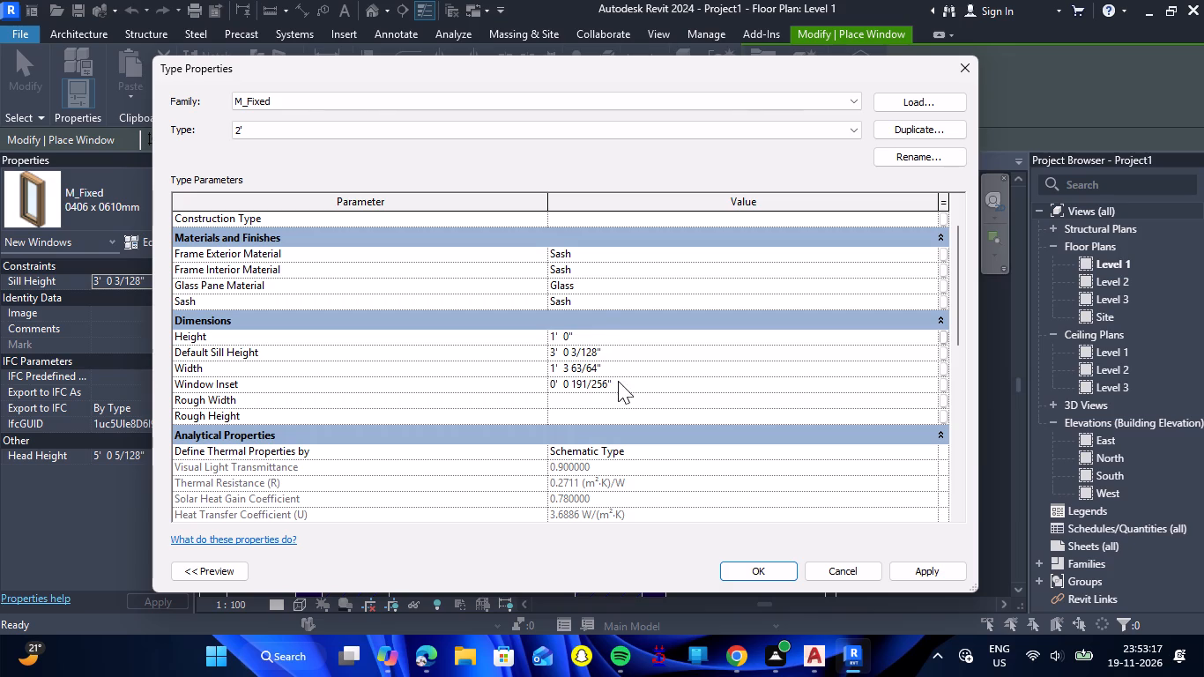
pyautogui.click(617, 368)
pyautogui.write("2'")
pyautogui.press('Return')
pyautogui.click(760, 566)
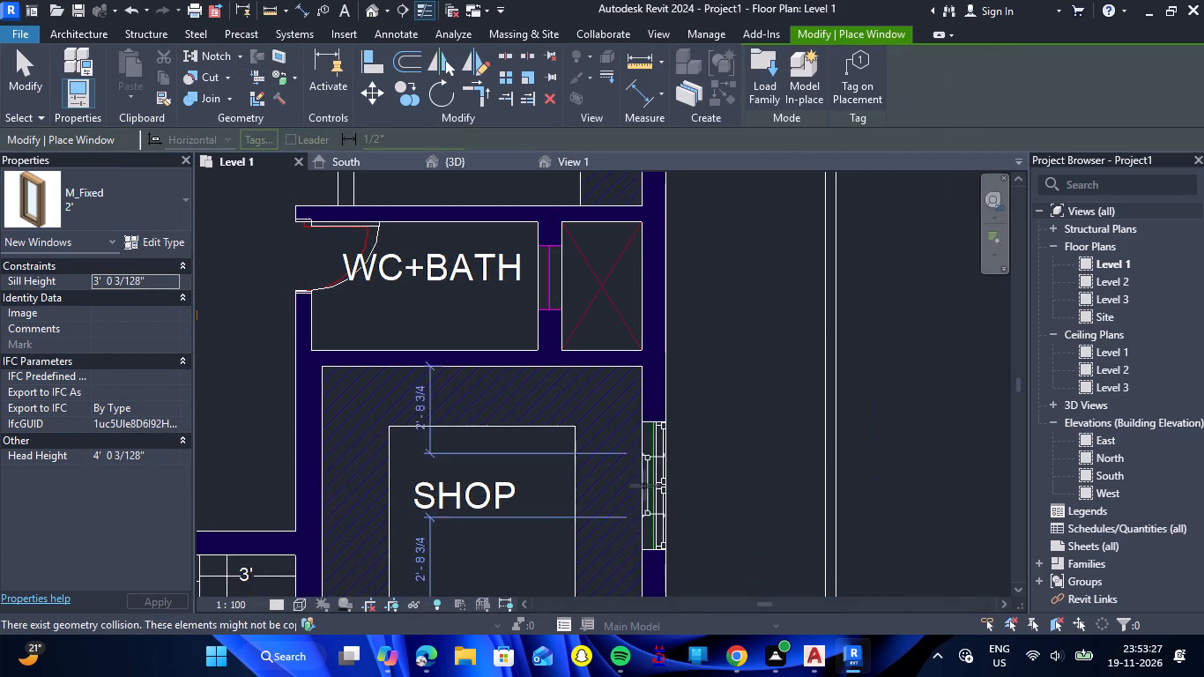
# Place a 2' fixed window at the CAD opening in the wall between the WC+bath and the adjoining shaft.
pyautogui.click(552, 276)
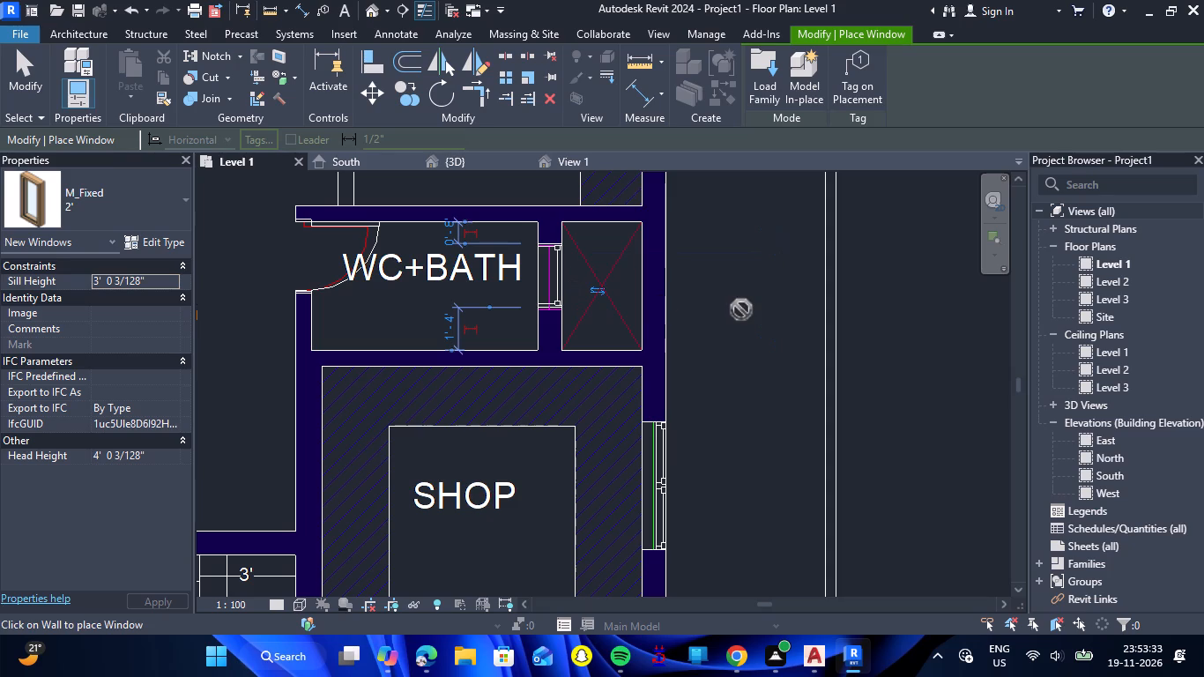
pyautogui.press('Escape')
pyautogui.press('Escape')
# Set the sill height of the 2' fixed window in the WC+bath's east wall to 7'.
pyautogui.scroll(4, 571, 275)
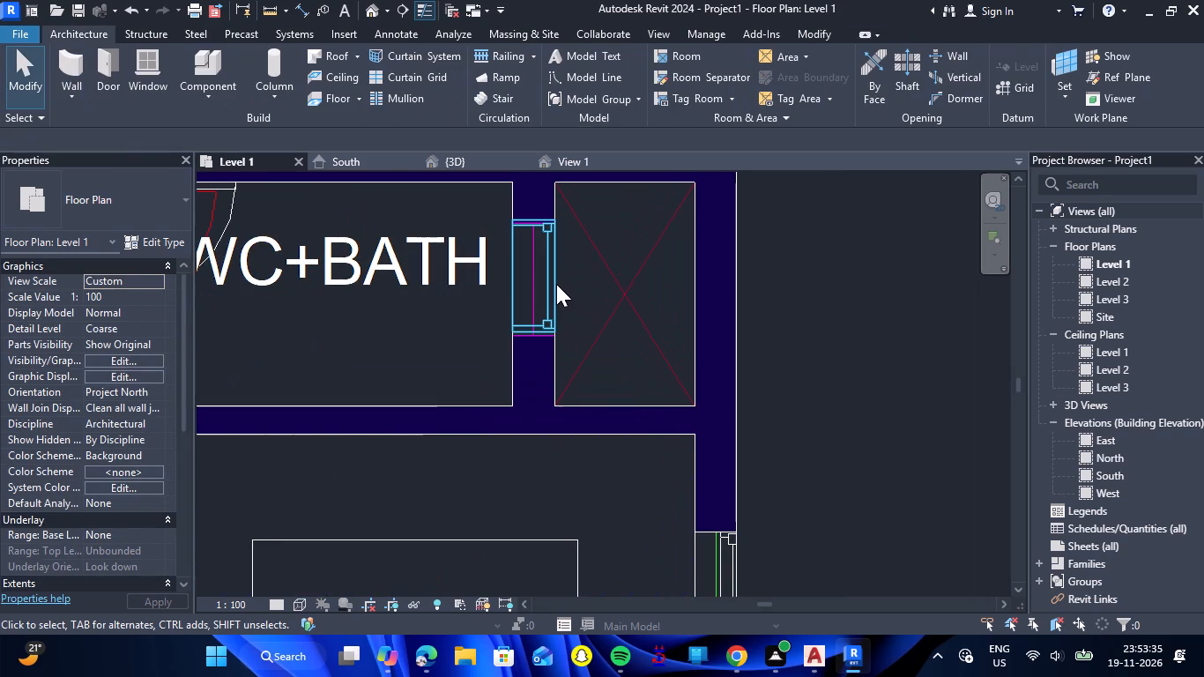
pyautogui.click(549, 289)
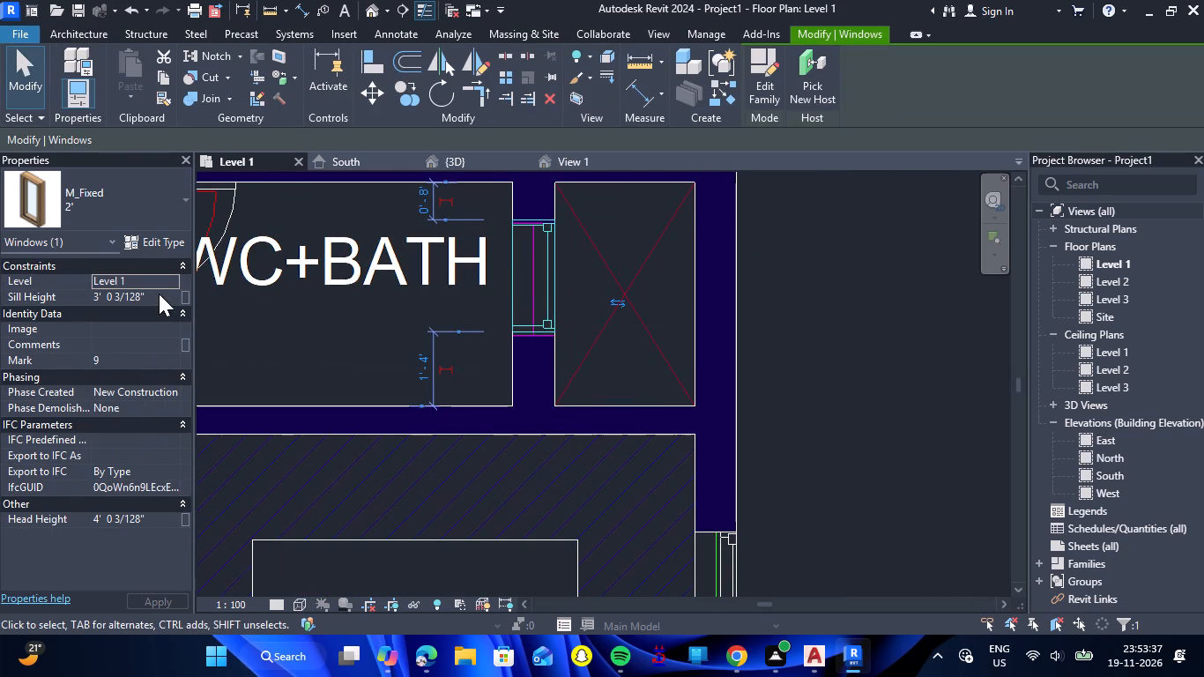
pyautogui.doubleClick(159, 294)
pyautogui.press('BackSpace')
pyautogui.press('BackSpace')
pyautogui.press('BackSpace')
pyautogui.press('BackSpace')
pyautogui.press('BackSpace')
pyautogui.press('BackSpace')
pyautogui.press('BackSpace')
pyautogui.press('BackSpace')
pyautogui.press('BackSpace')
pyautogui.press('BackSpace')
pyautogui.press('BackSpace')
pyautogui.press('BackSpace')
pyautogui.press('BackSpace')
pyautogui.press('BackSpace')
pyautogui.press('BackSpace')
pyautogui.press('BackSpace')
pyautogui.press('BackSpace')
pyautogui.press('BackSpace')
pyautogui.press('BackSpace')
pyautogui.press('BackSpace')
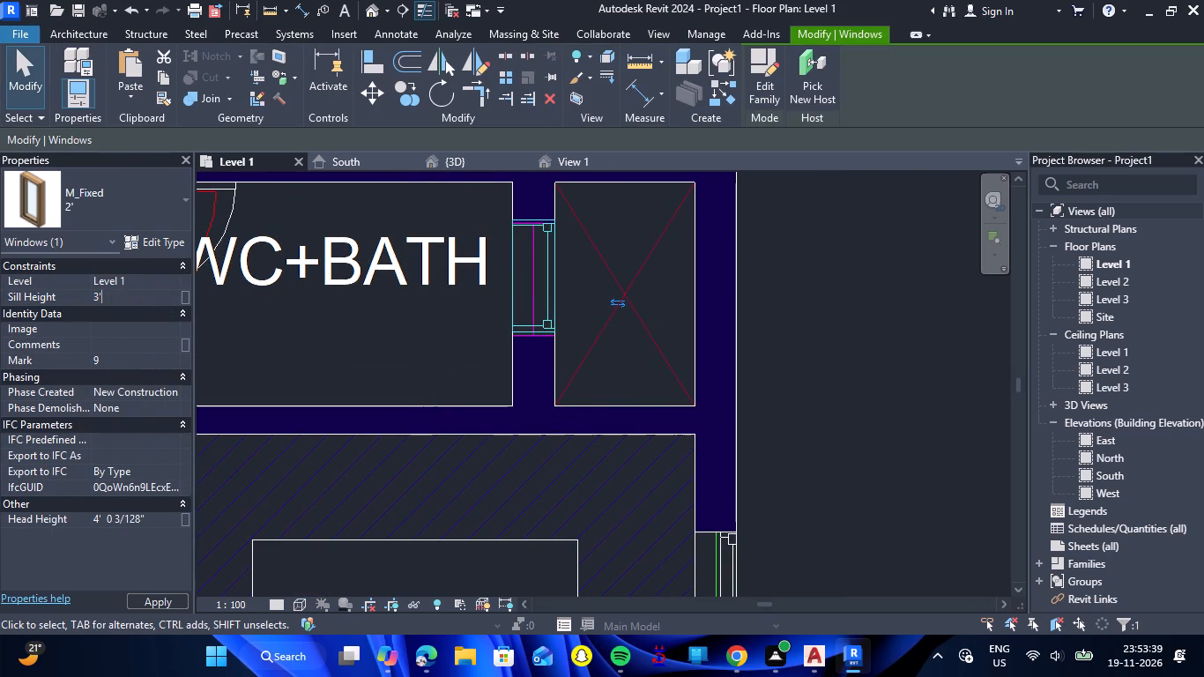
pyautogui.write("7'")
pyautogui.press('Return')
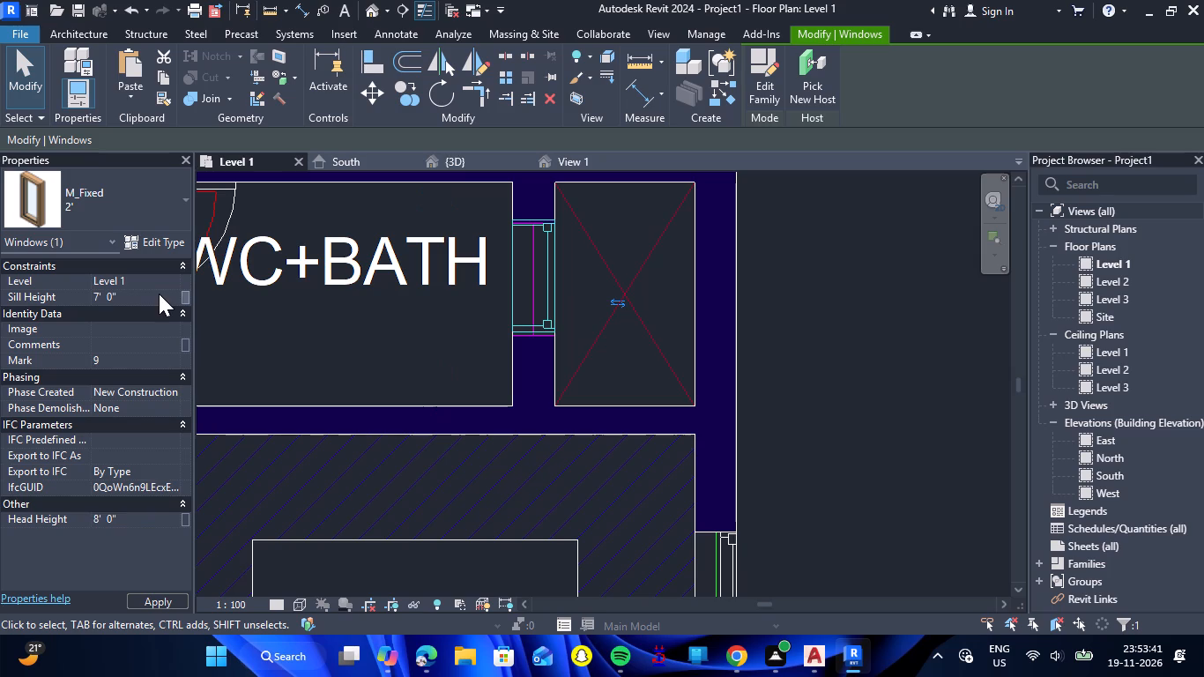
pyautogui.click(802, 366)
pyautogui.scroll(-12, 802, 366)
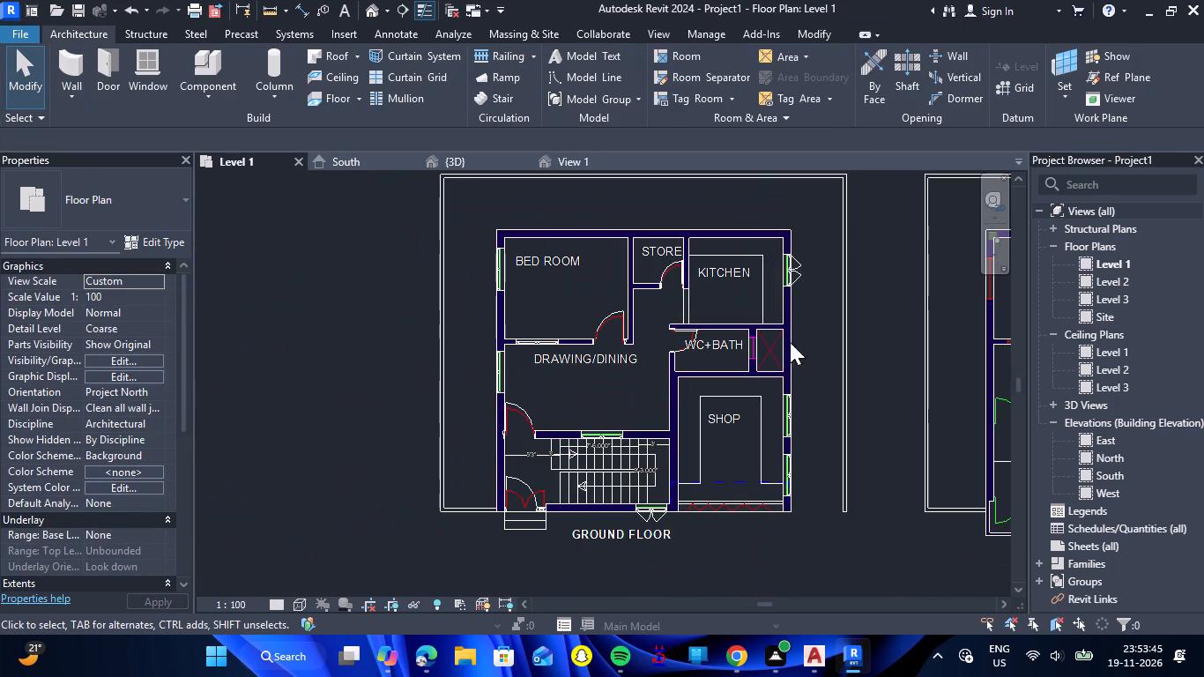
# Examine the placed windows and doors around the ground-floor walls in the 3D view.
pyautogui.doubleClick(455, 164)
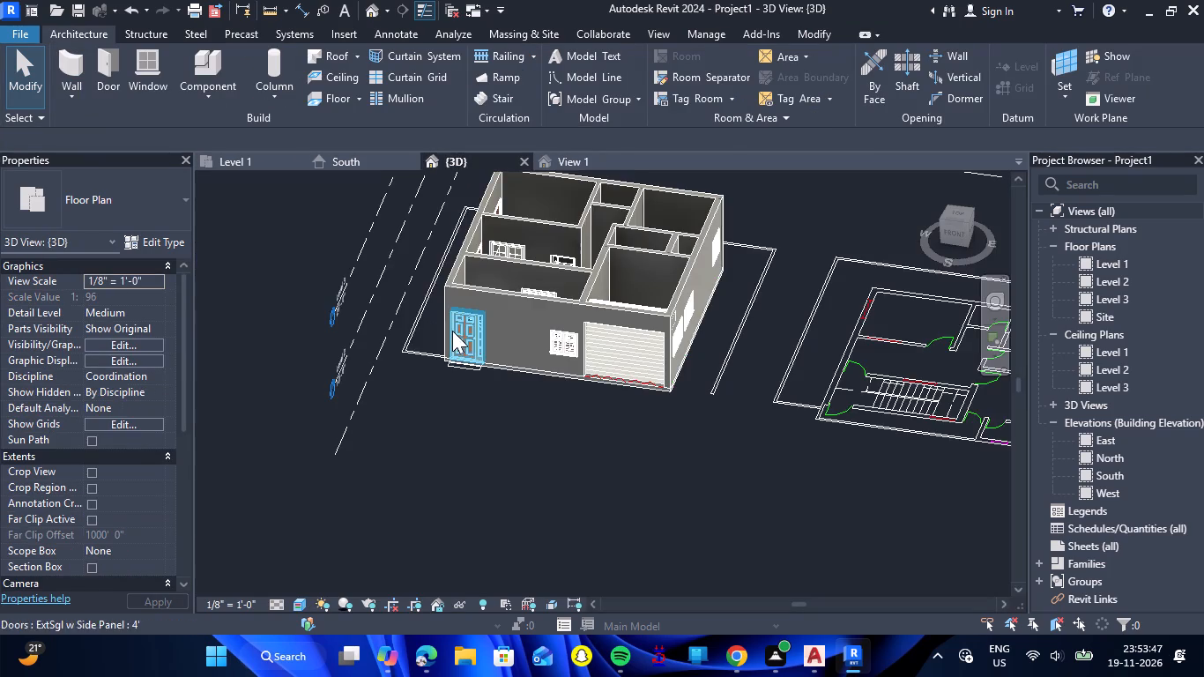
pyautogui.scroll(-4, 416, 338)
pyautogui.keyDown('shift'); pyautogui.moveTo(420, 450); pyautogui.dragTo(558, 458); pyautogui.keyUp('shift')
pyautogui.keyDown('shift'); pyautogui.moveTo(420, 450); pyautogui.dragTo(558, 458, button='right'); pyautogui.keyUp('shift')
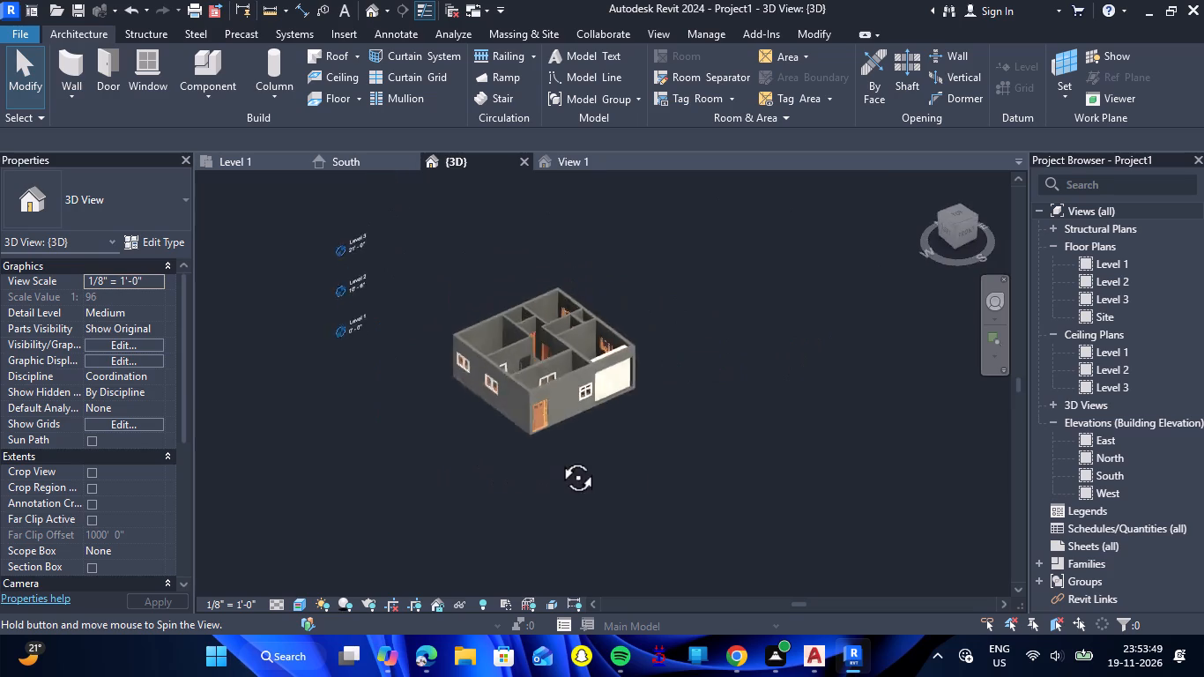
pyautogui.keyDown('shift'); pyautogui.moveTo(558, 458); pyautogui.dragTo(683, 458, button='right'); pyautogui.keyUp('shift')
pyautogui.keyDown('shift'); pyautogui.moveTo(558, 458); pyautogui.dragTo(683, 458); pyautogui.keyUp('shift')
pyautogui.scroll(7, 773, 389)
pyautogui.scroll(-1, 773, 389)
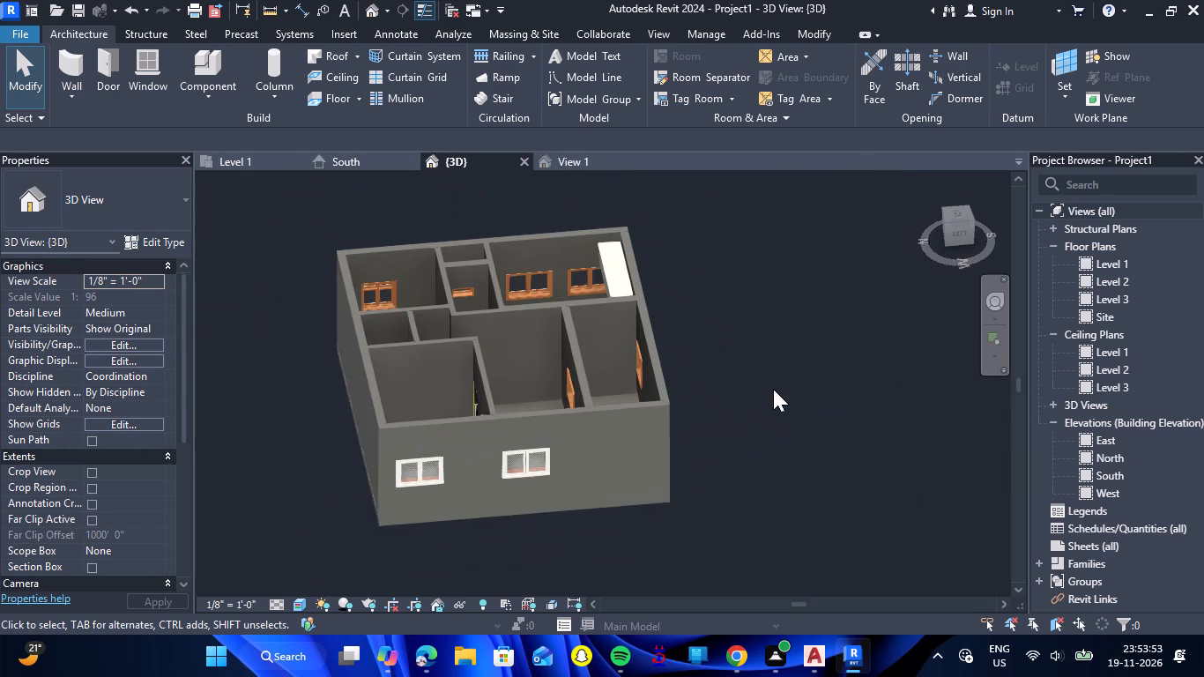
pyautogui.scroll(-1, 784, 398)
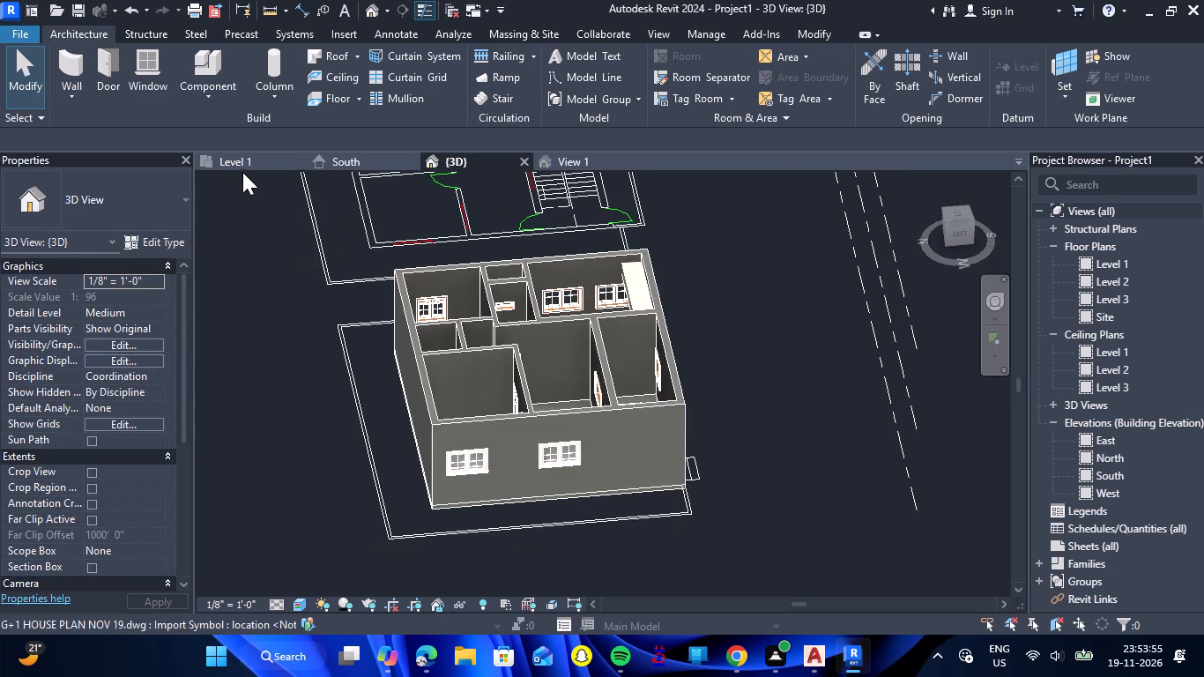
# On the Level 1 plan, start a stair for the CAD staircase and set its desired number of risers to 21.
pyautogui.doubleClick(242, 161)
pyautogui.scroll(7, 663, 513)
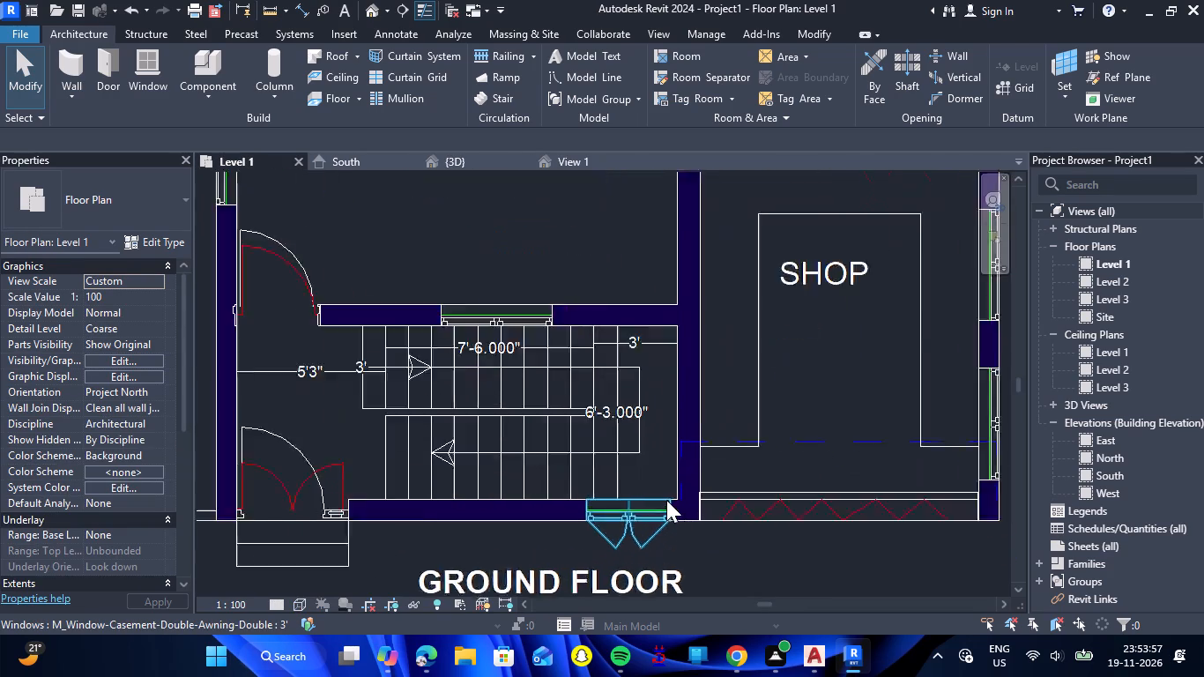
pyautogui.scroll(2, 474, 461)
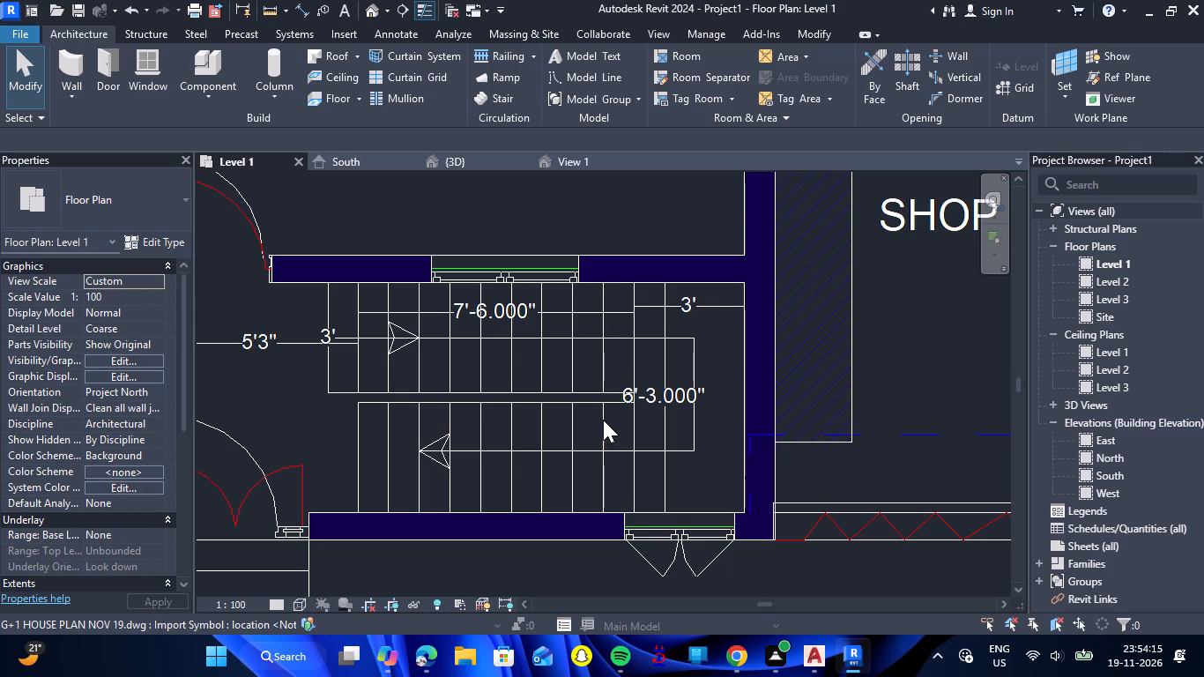
pyautogui.click(507, 107)
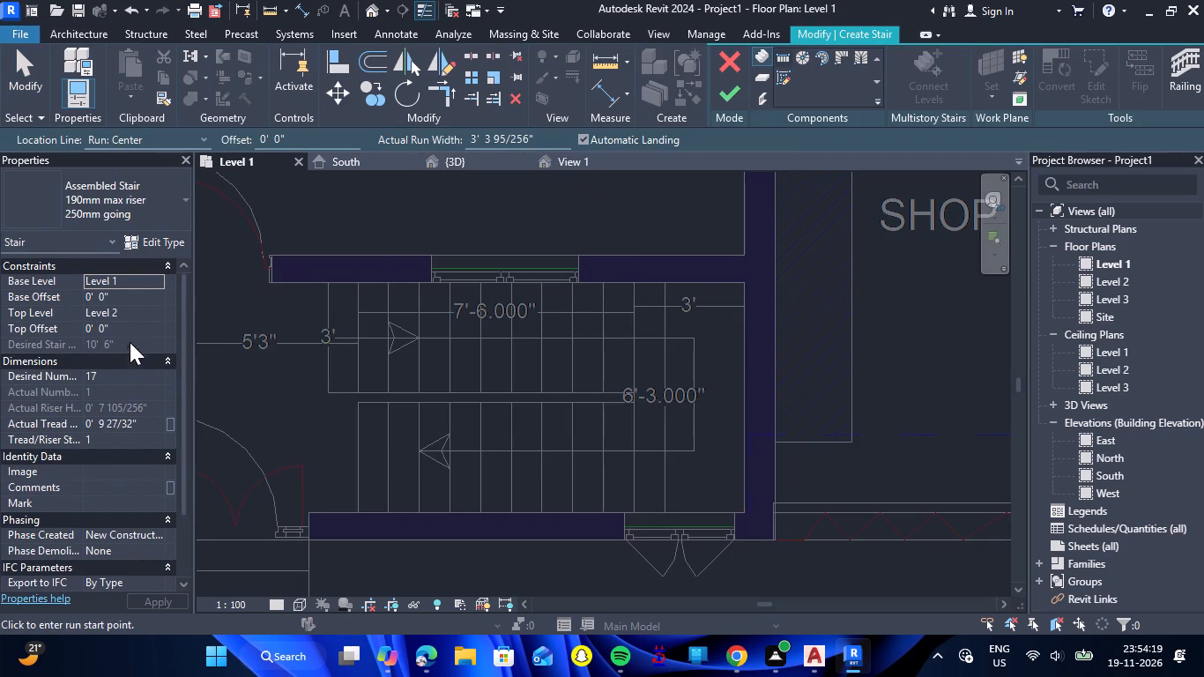
pyautogui.click(131, 376)
pyautogui.press('BackSpace')
pyautogui.write('21')
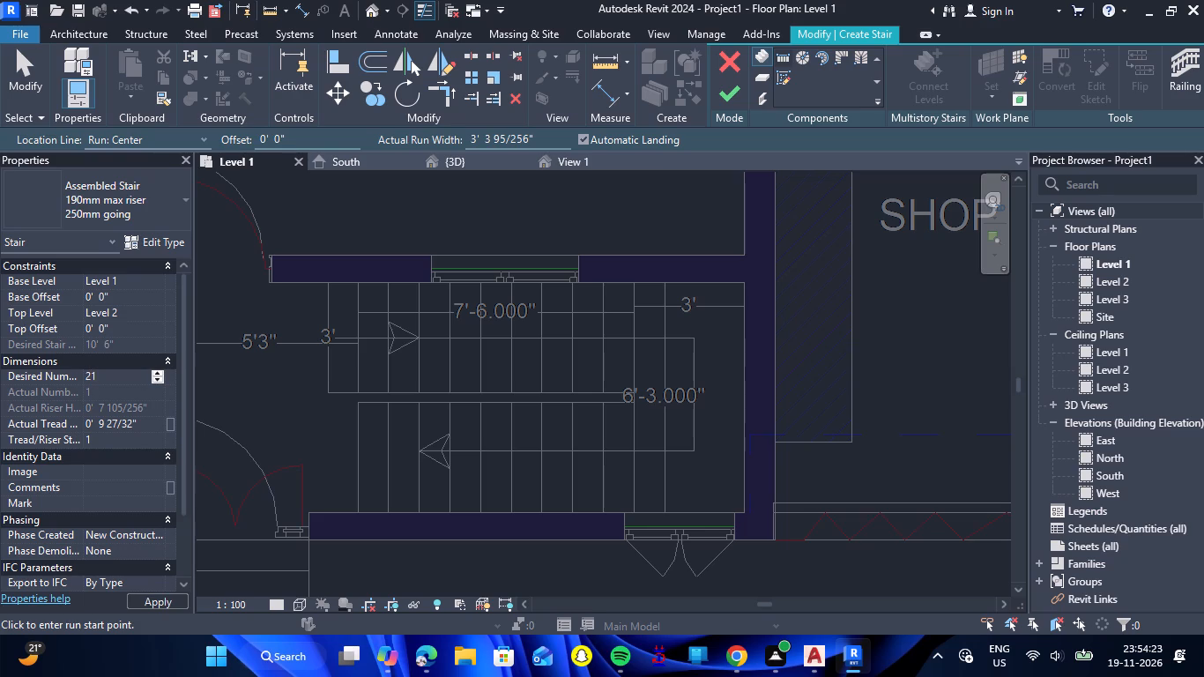
pyautogui.press('Return')
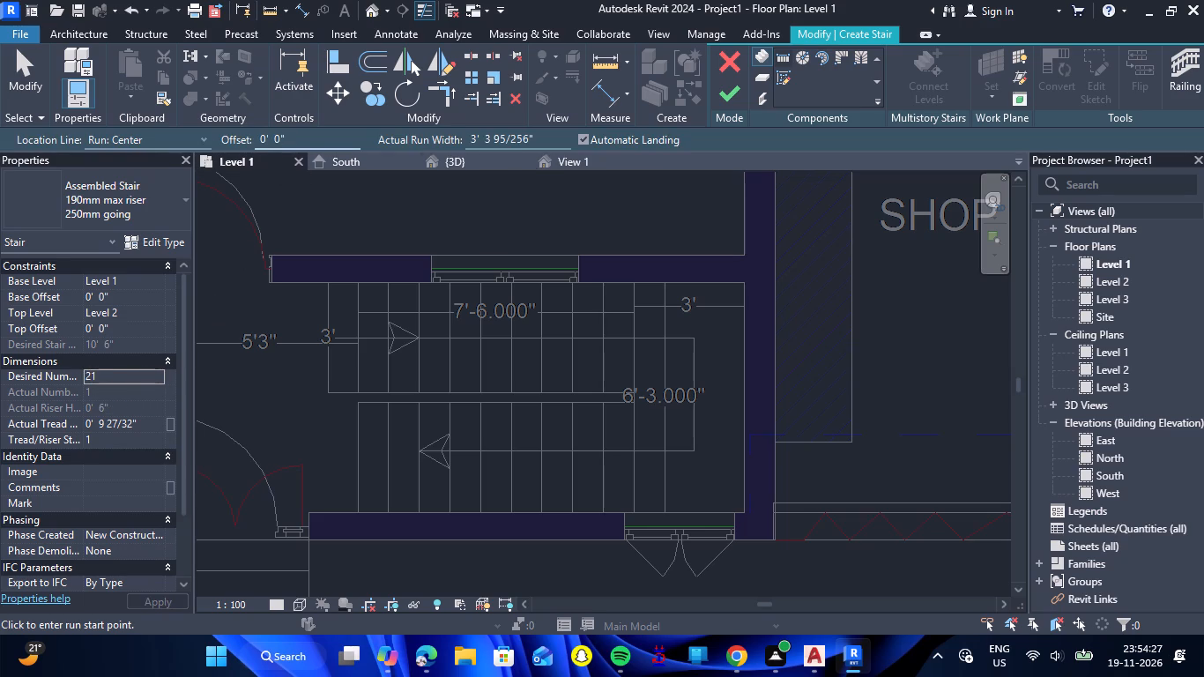
# Set the stair's actual run width to 3' and its location line to Run: Left.
pyautogui.moveTo(539, 135); pyautogui.dragTo(353, 138)
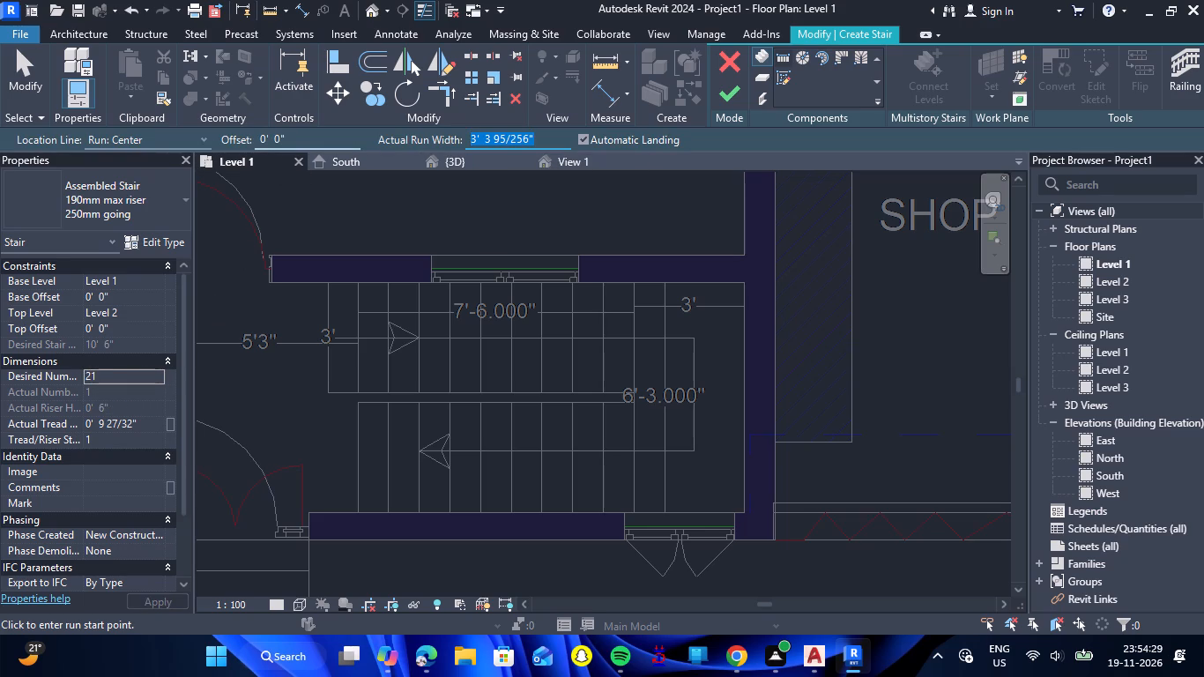
pyautogui.write("3'")
pyautogui.press('Return')
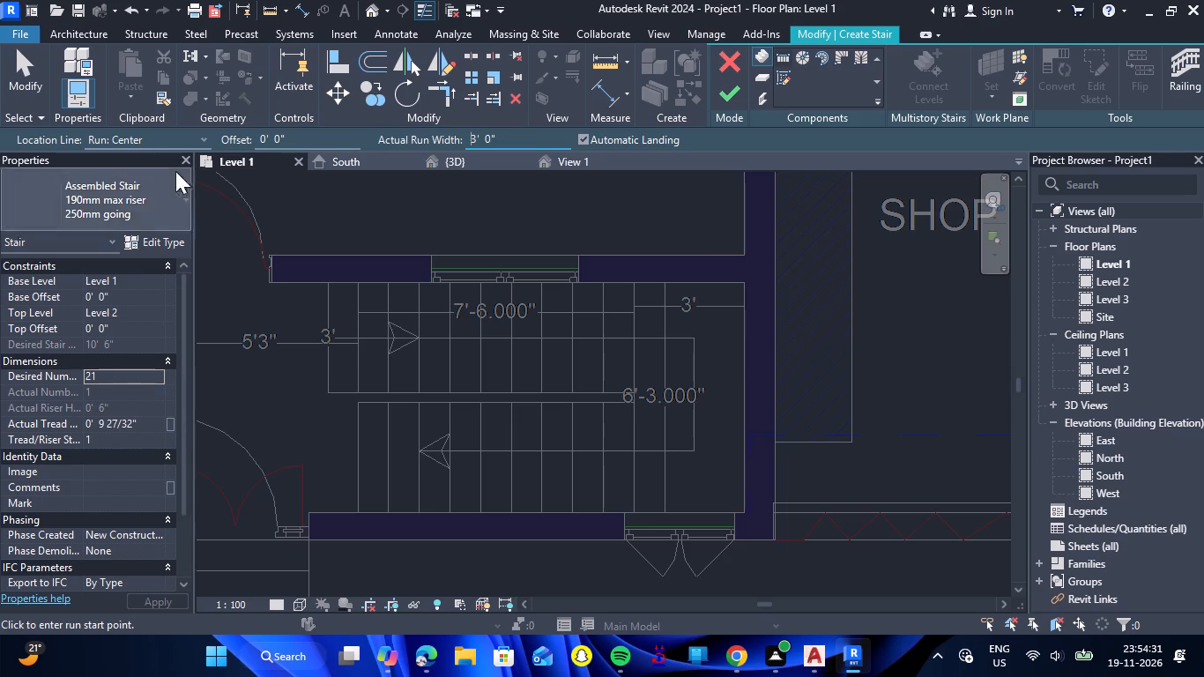
pyautogui.click(175, 143)
pyautogui.click(160, 167)
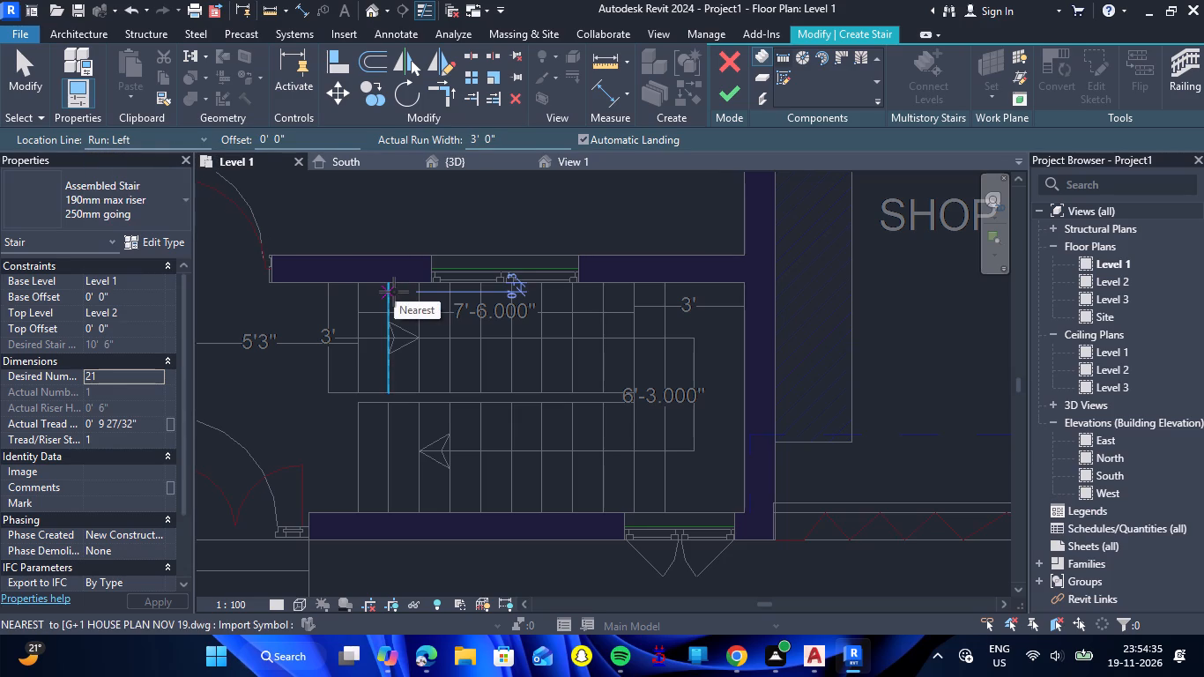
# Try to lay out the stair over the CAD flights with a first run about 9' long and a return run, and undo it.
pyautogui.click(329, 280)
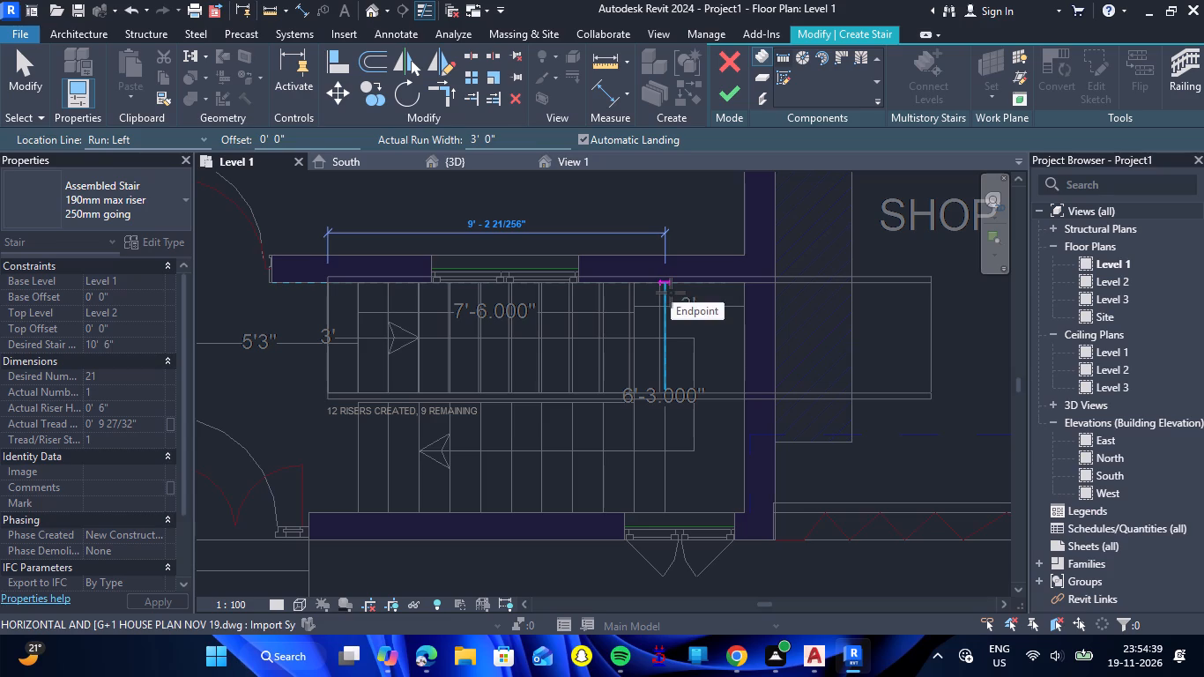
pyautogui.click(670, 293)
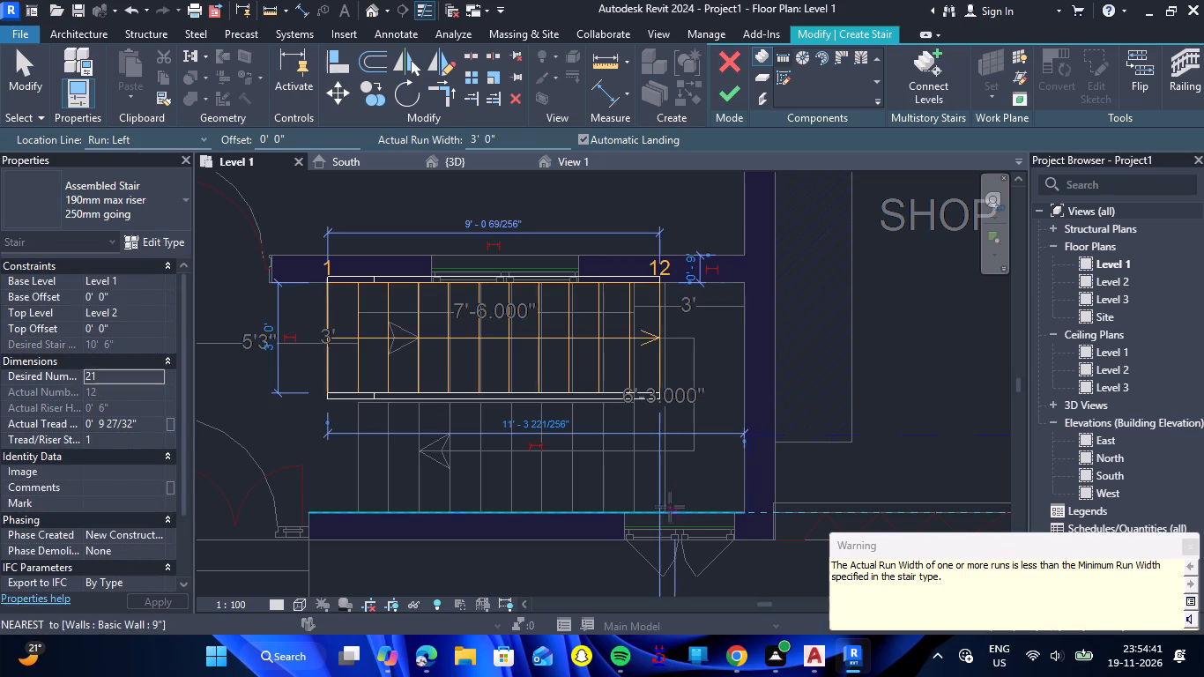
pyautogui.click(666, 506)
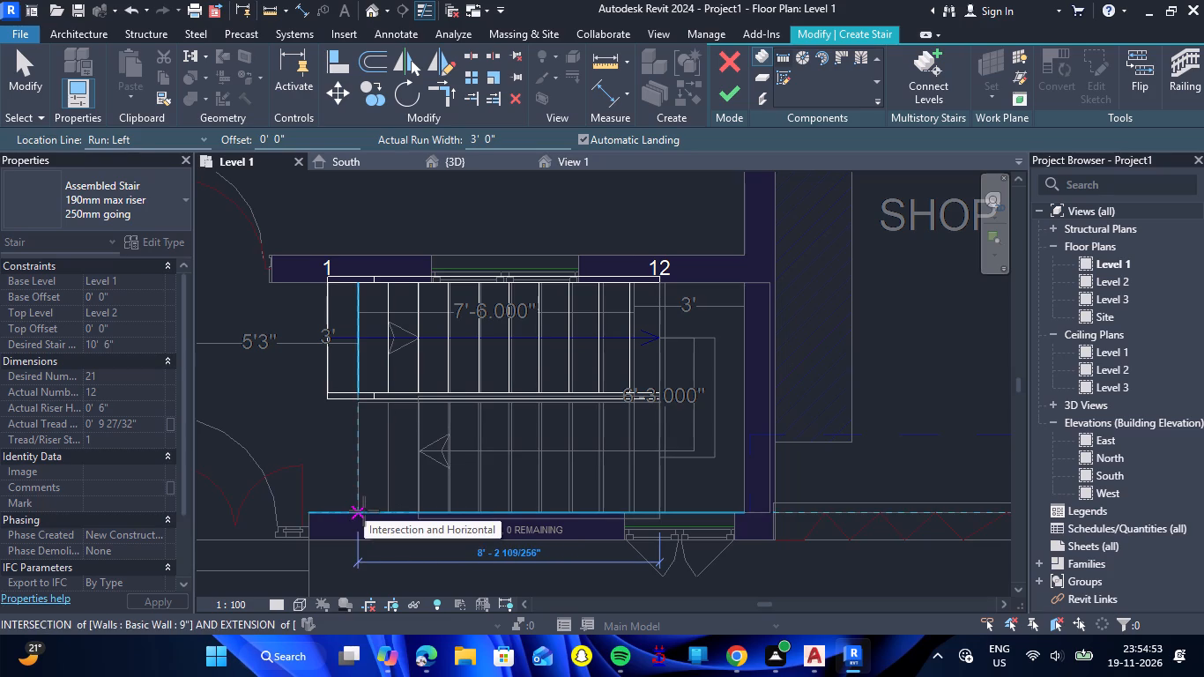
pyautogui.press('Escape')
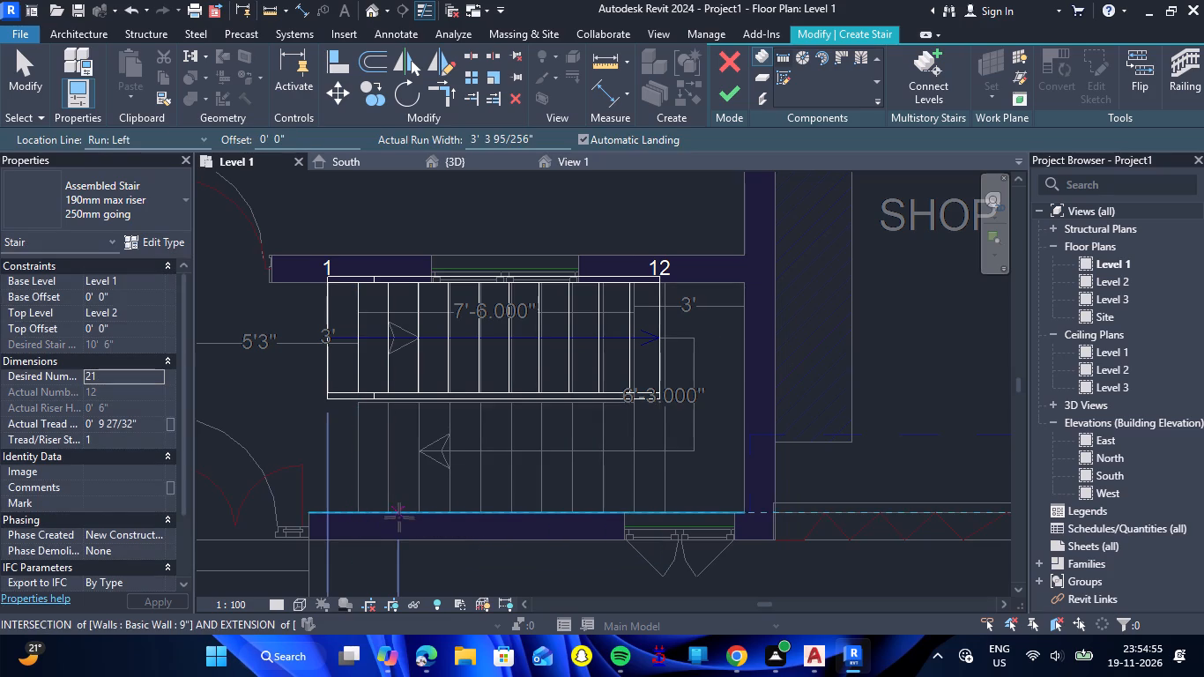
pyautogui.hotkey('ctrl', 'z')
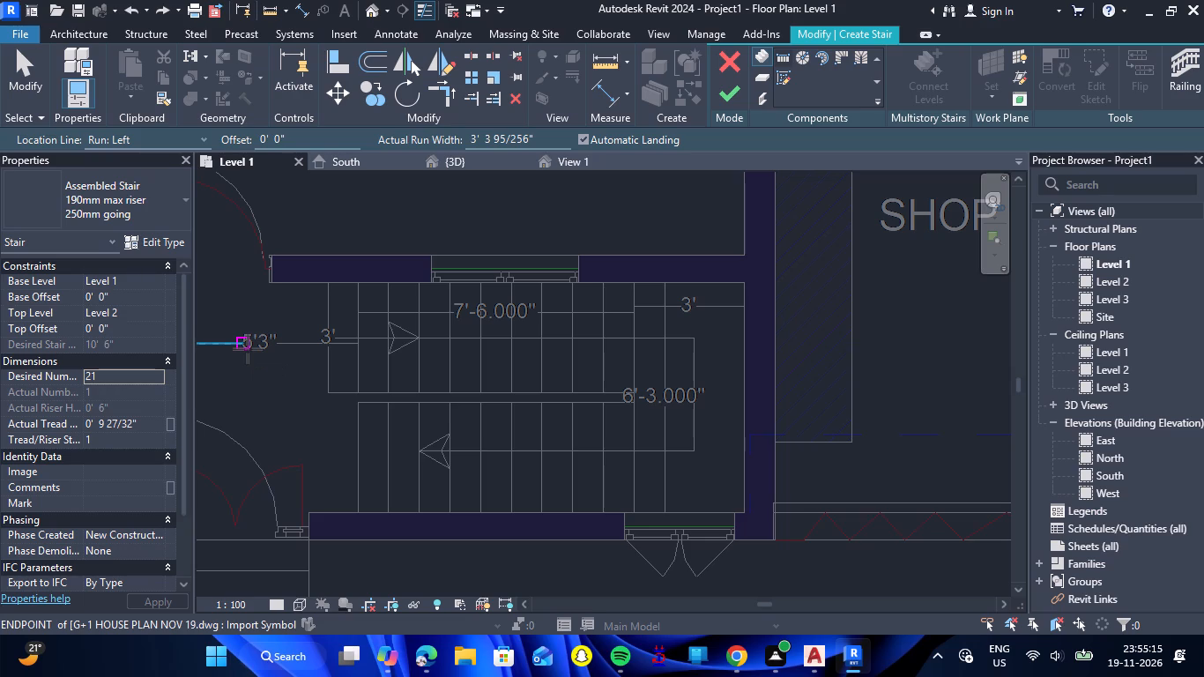
# Set the stair's desired number of risers to 20.
pyautogui.doubleClick(126, 378)
pyautogui.press('BackSpace')
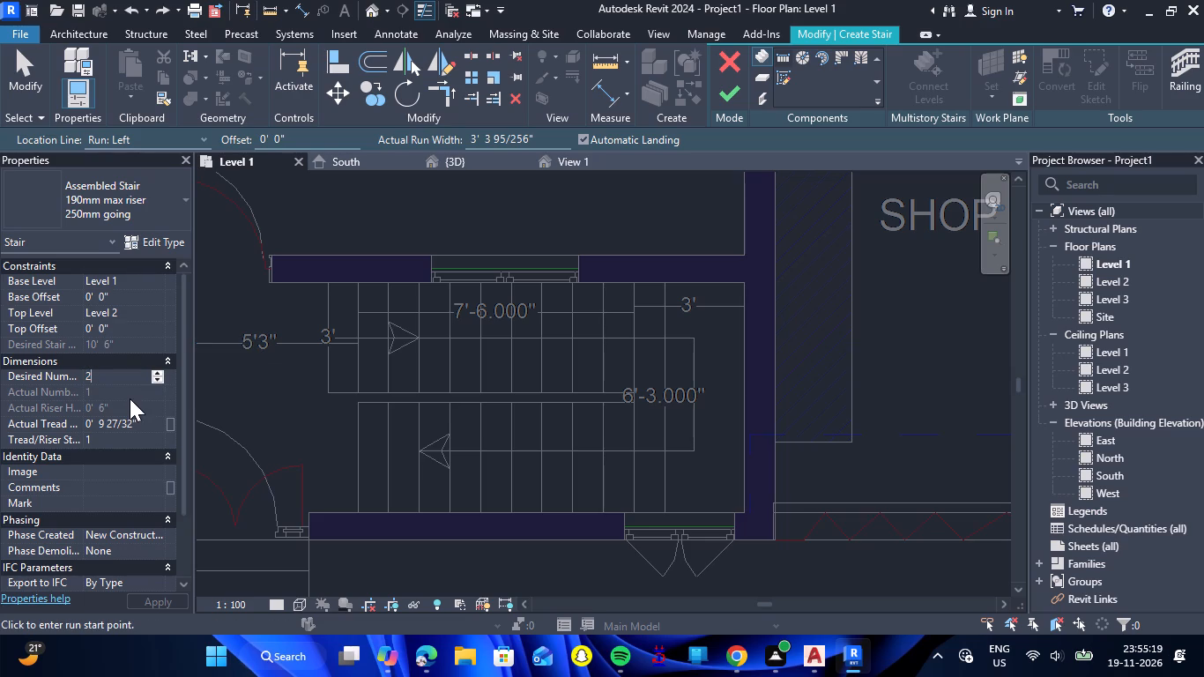
pyautogui.press('0')
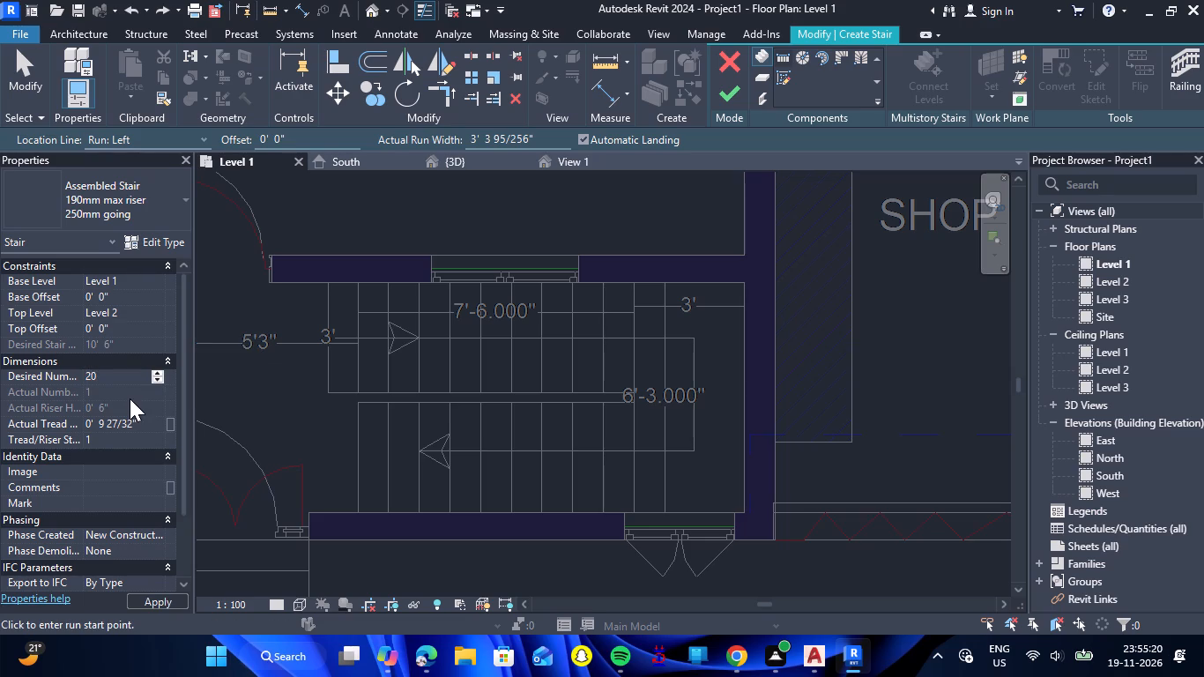
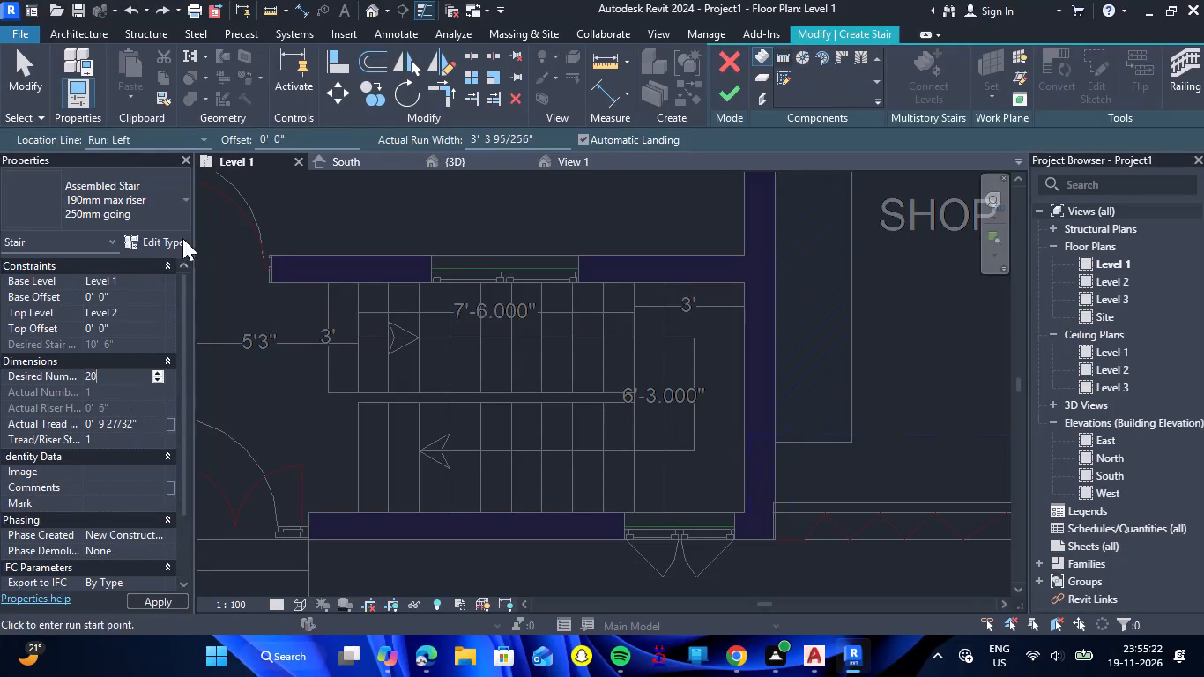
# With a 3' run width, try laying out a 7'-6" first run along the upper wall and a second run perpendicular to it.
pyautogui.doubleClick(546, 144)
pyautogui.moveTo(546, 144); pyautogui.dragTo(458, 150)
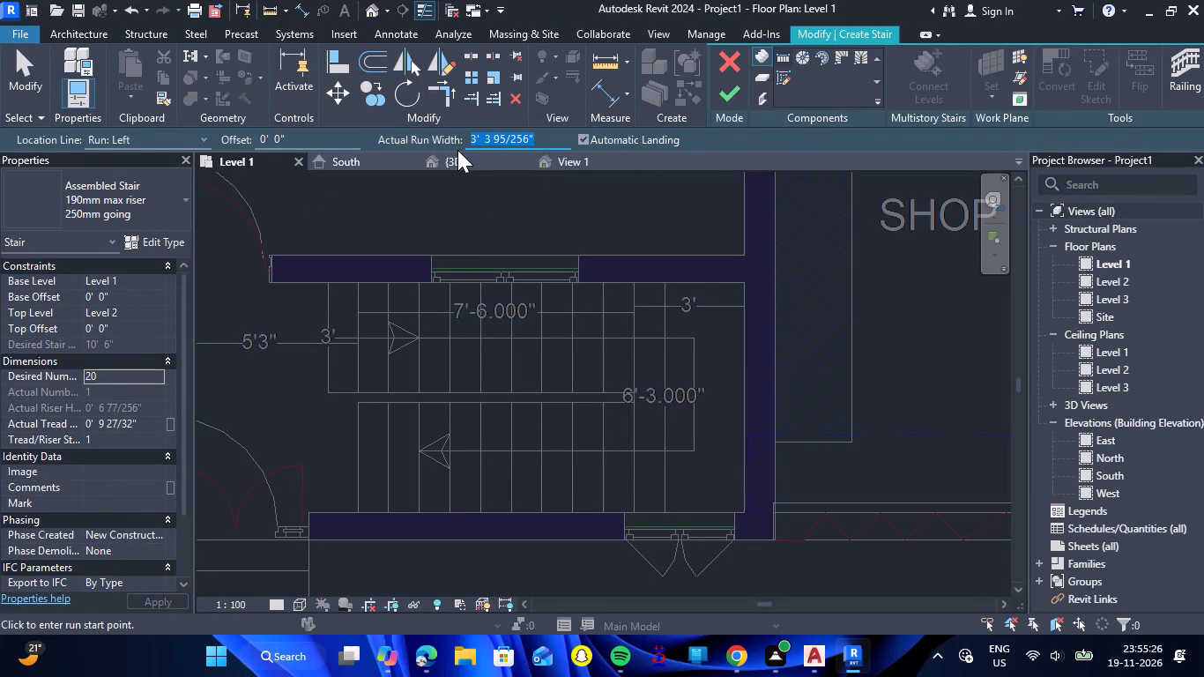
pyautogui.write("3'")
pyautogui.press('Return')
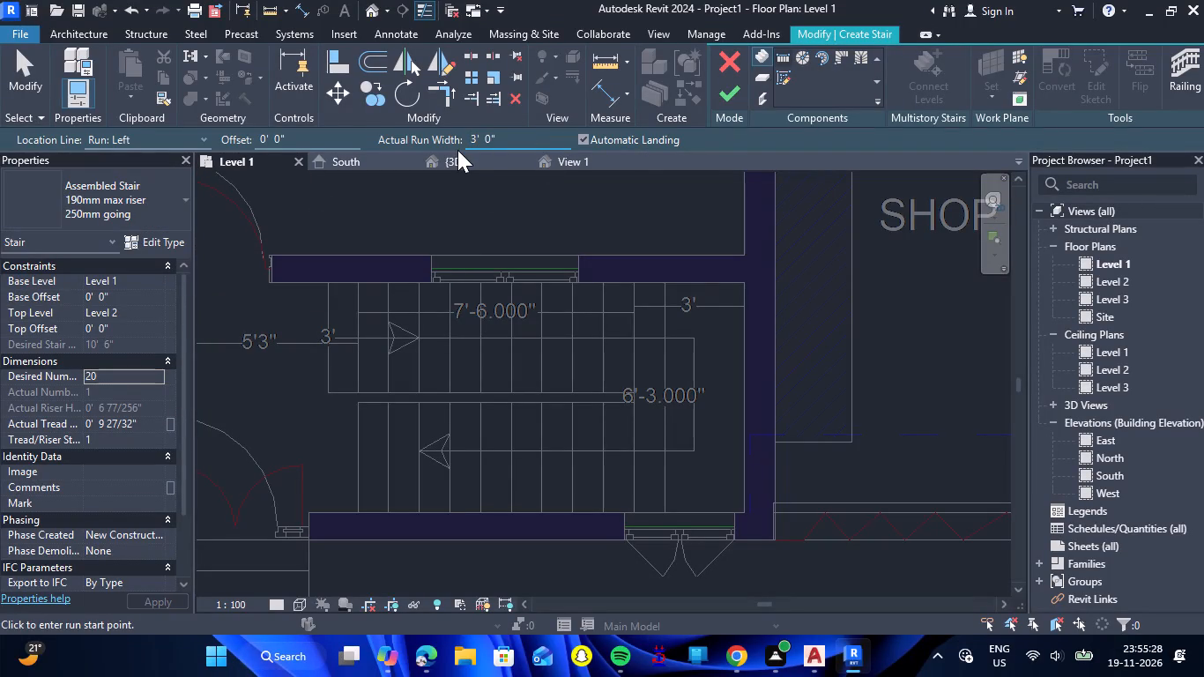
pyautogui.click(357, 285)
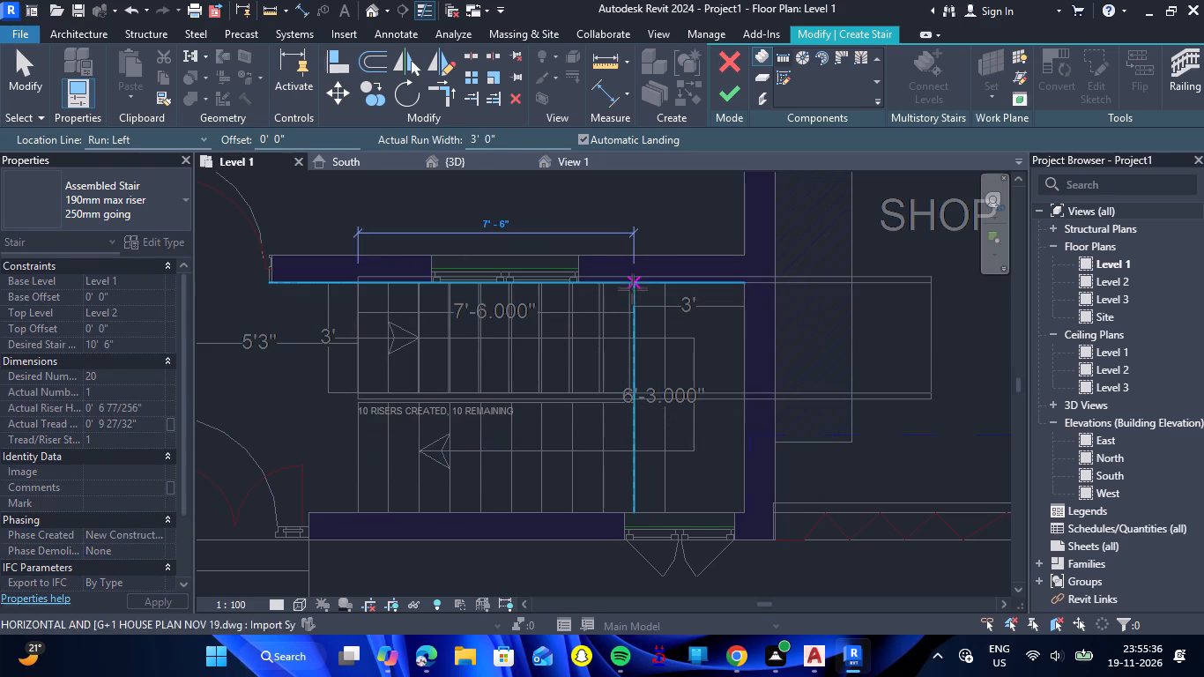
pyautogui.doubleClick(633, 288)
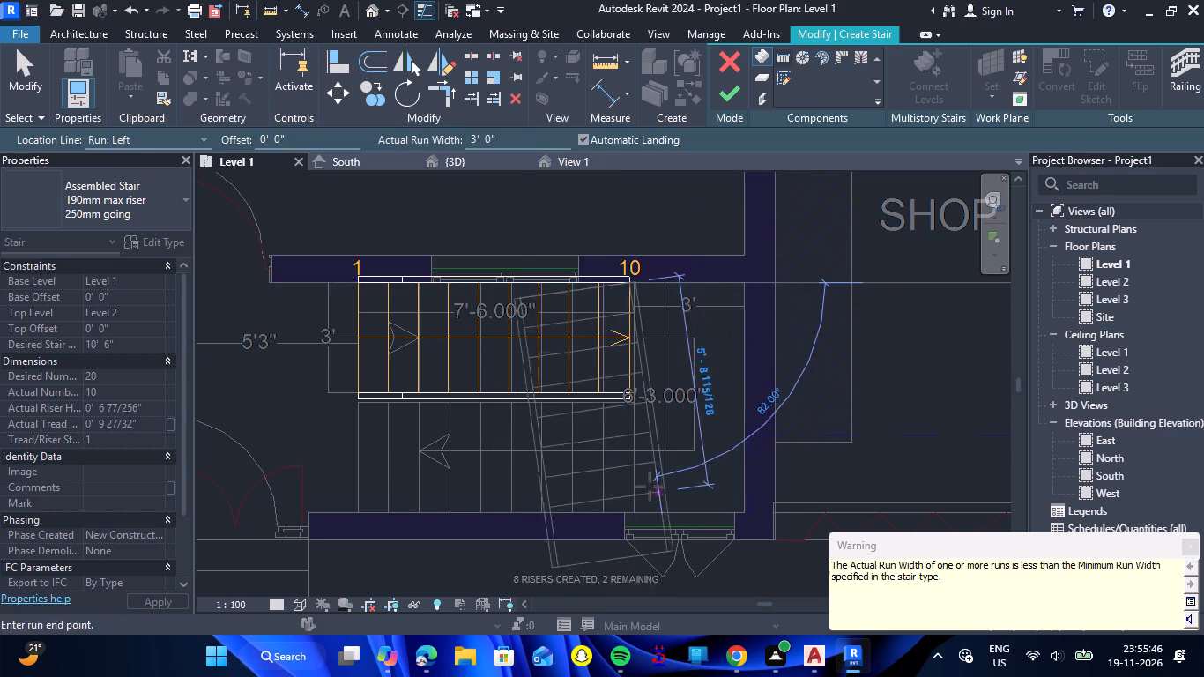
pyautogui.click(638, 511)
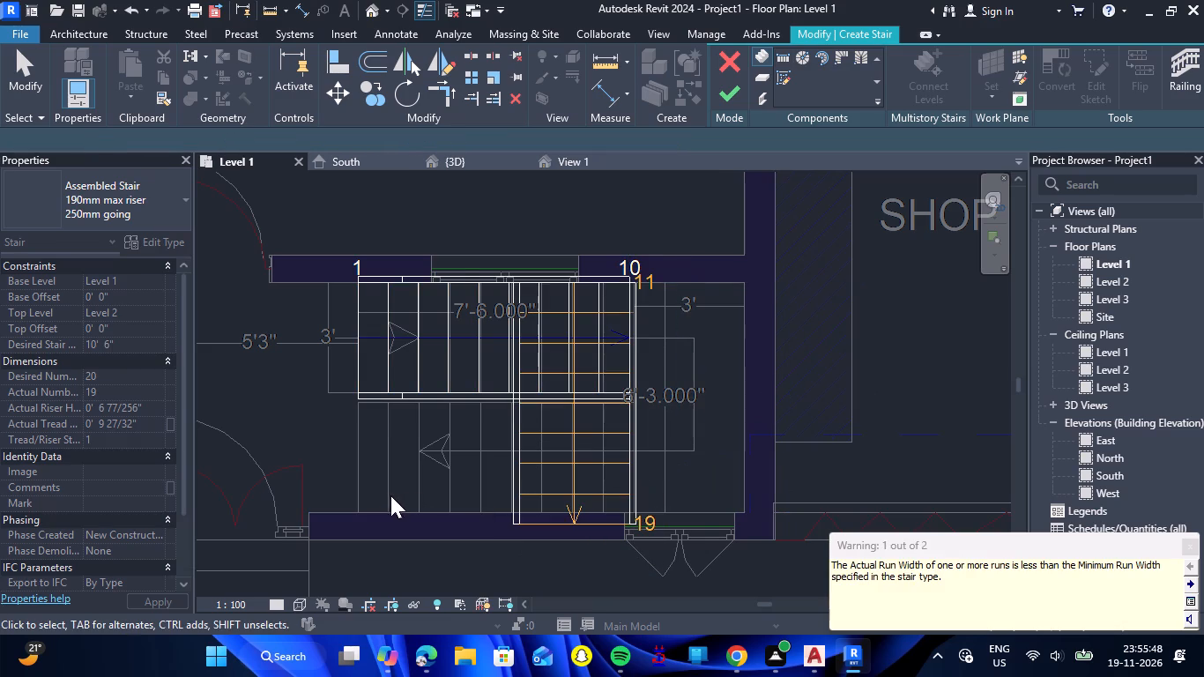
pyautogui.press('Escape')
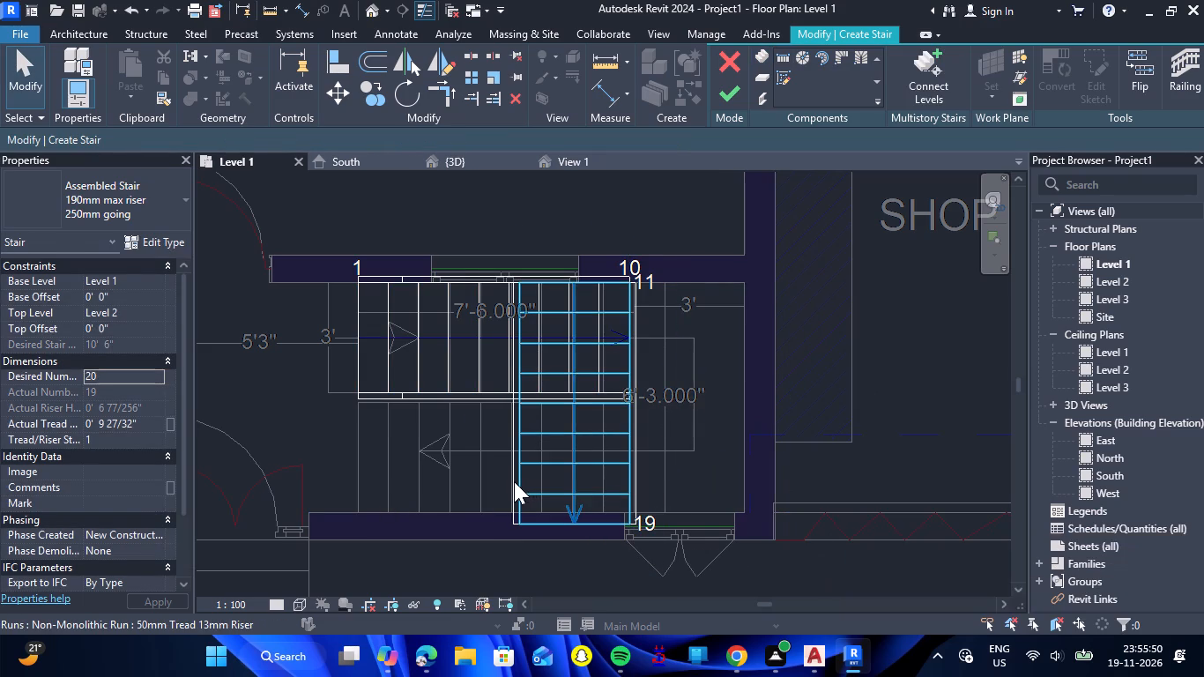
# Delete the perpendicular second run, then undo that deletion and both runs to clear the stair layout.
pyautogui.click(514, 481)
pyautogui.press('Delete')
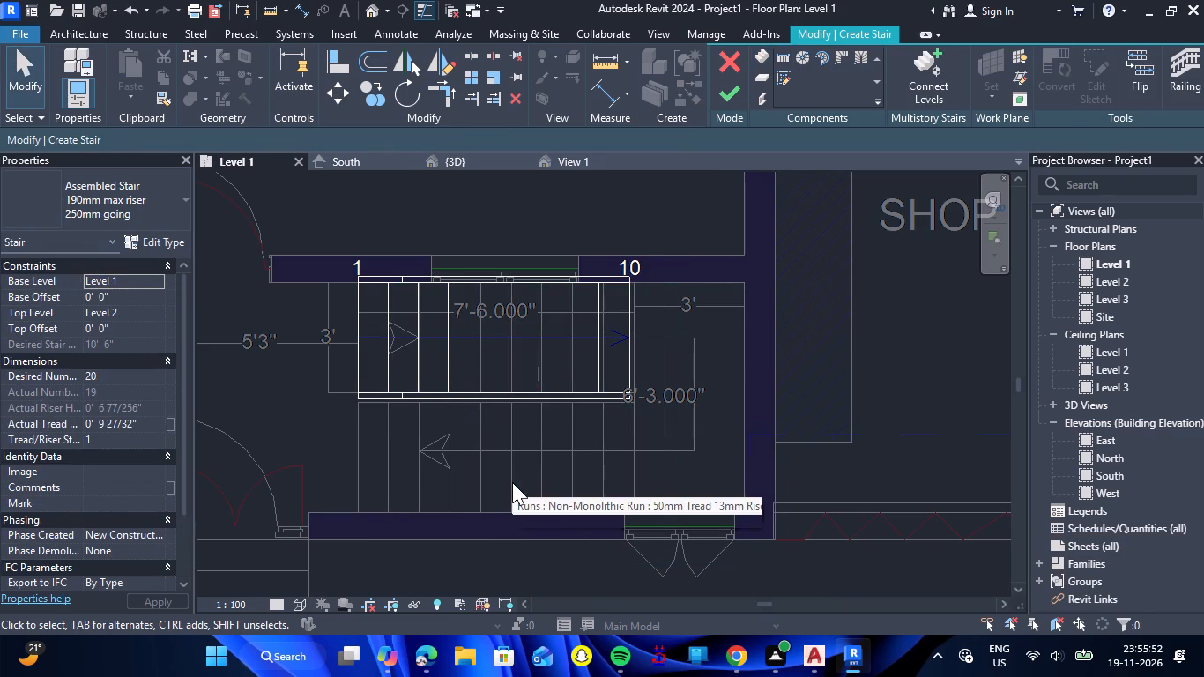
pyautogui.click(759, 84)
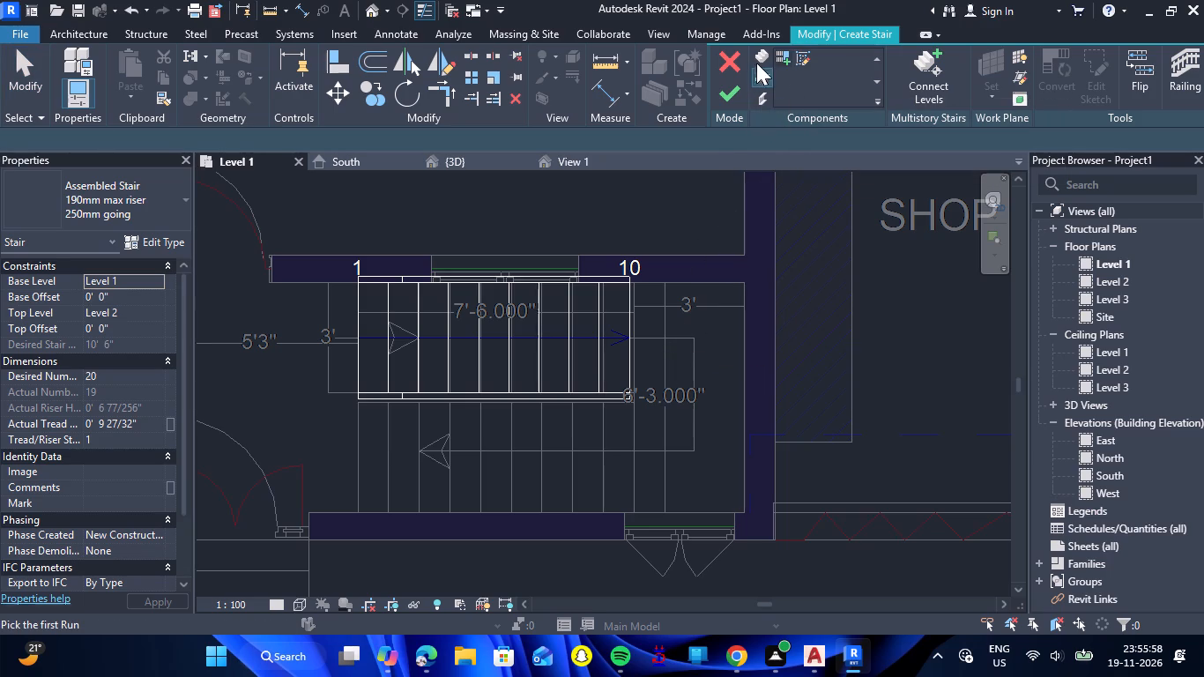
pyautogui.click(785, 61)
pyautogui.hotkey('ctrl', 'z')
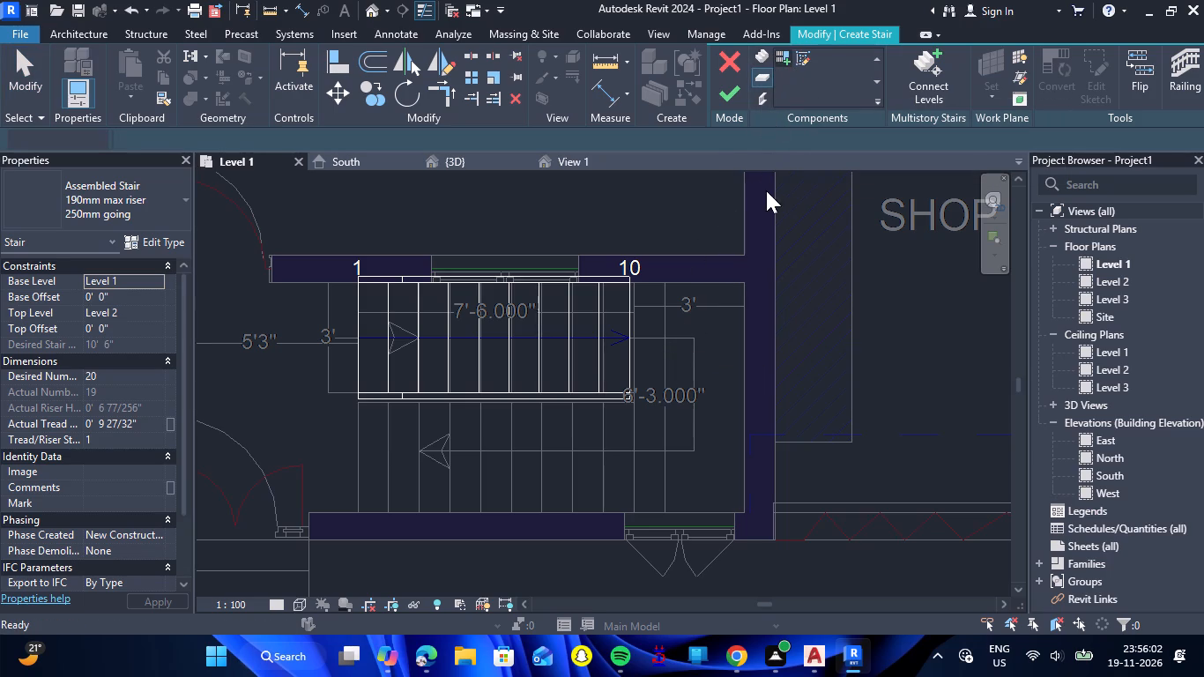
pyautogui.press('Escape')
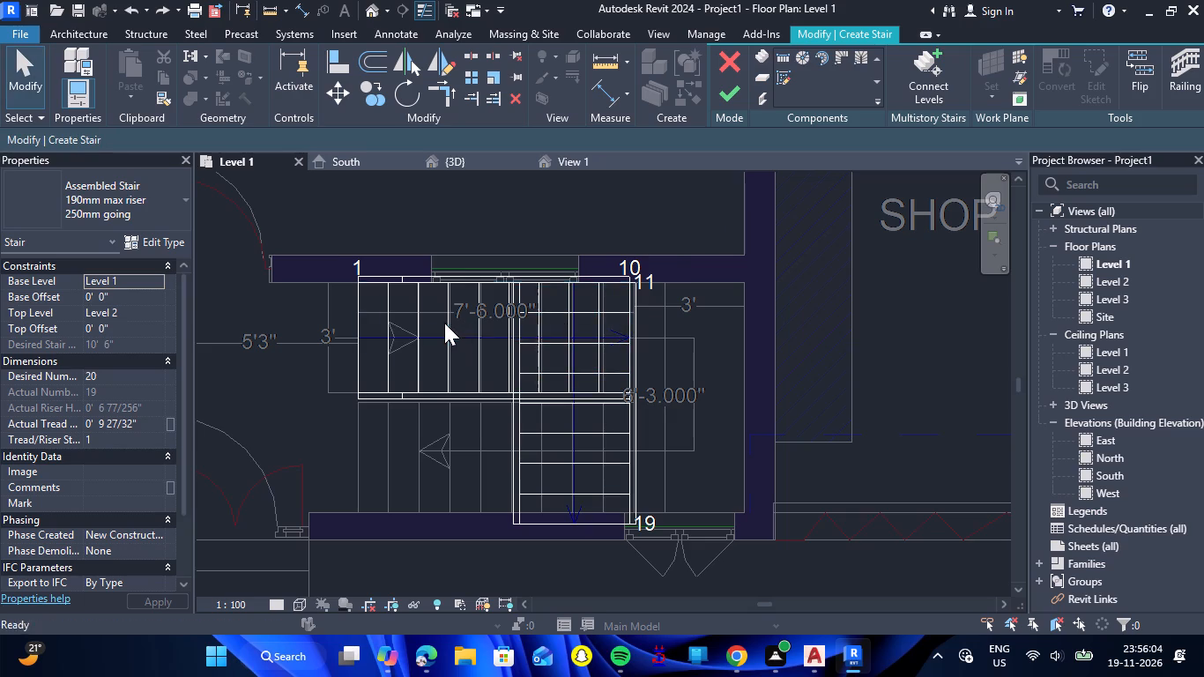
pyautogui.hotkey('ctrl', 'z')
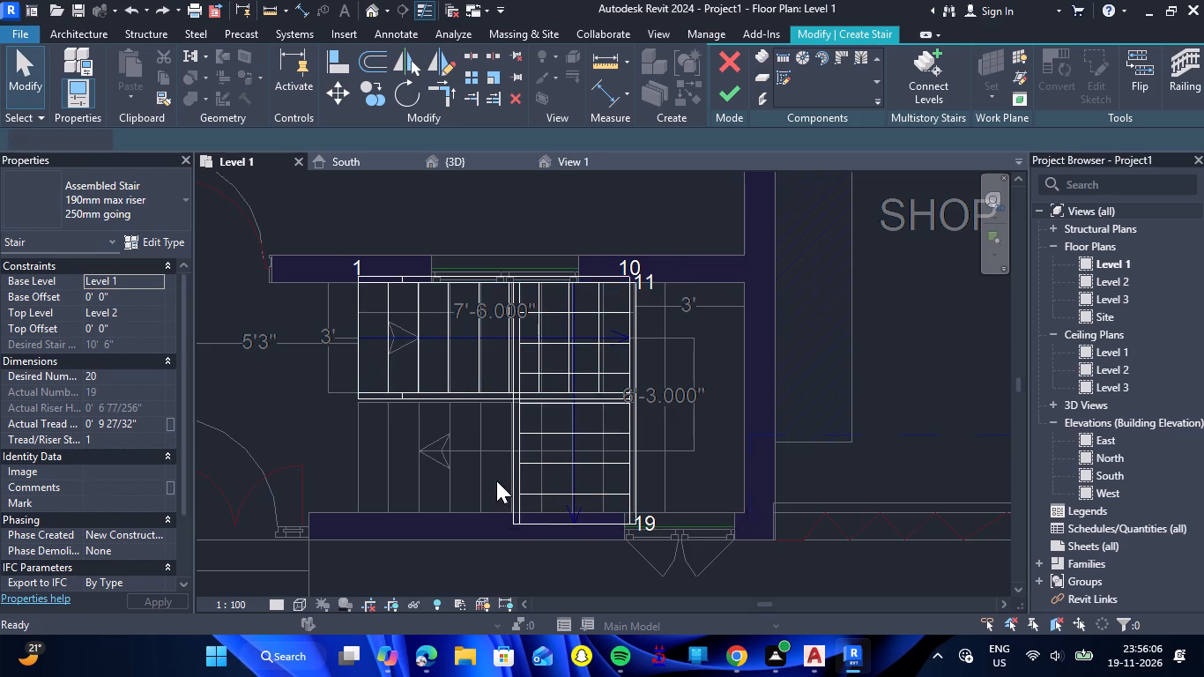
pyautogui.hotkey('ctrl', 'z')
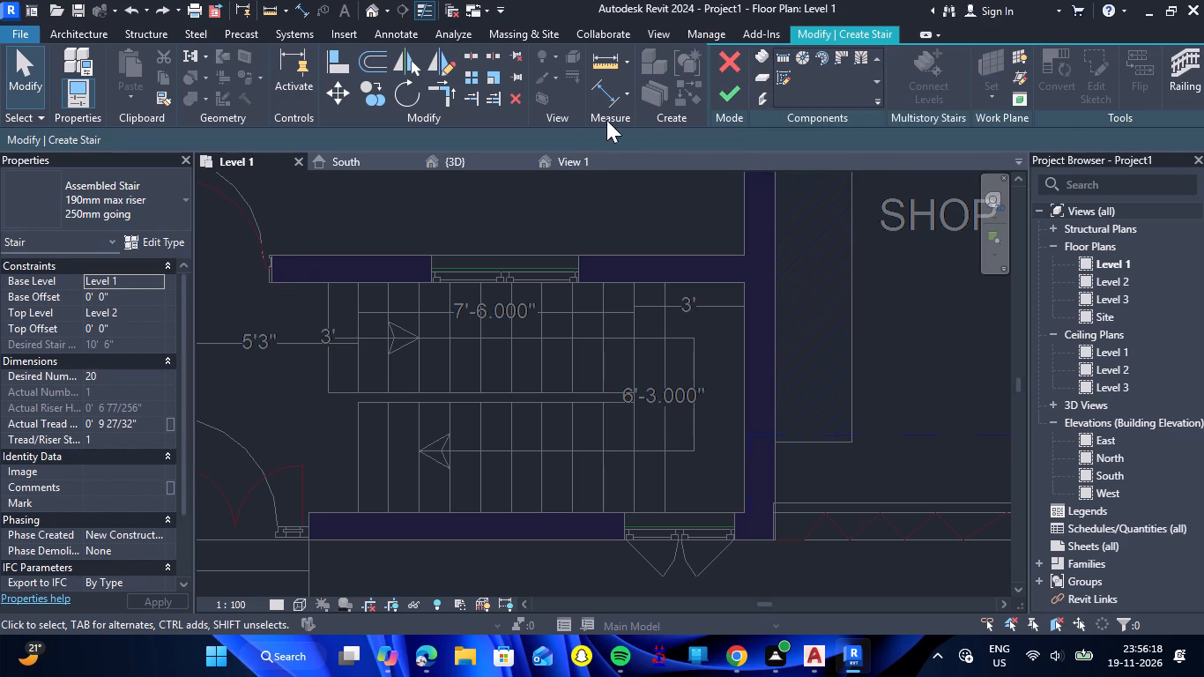
# Lay out the stair over the CAD flights with a 3' run width, a first run about 7'-4 1/2" long and an equal return run.
pyautogui.click(758, 59)
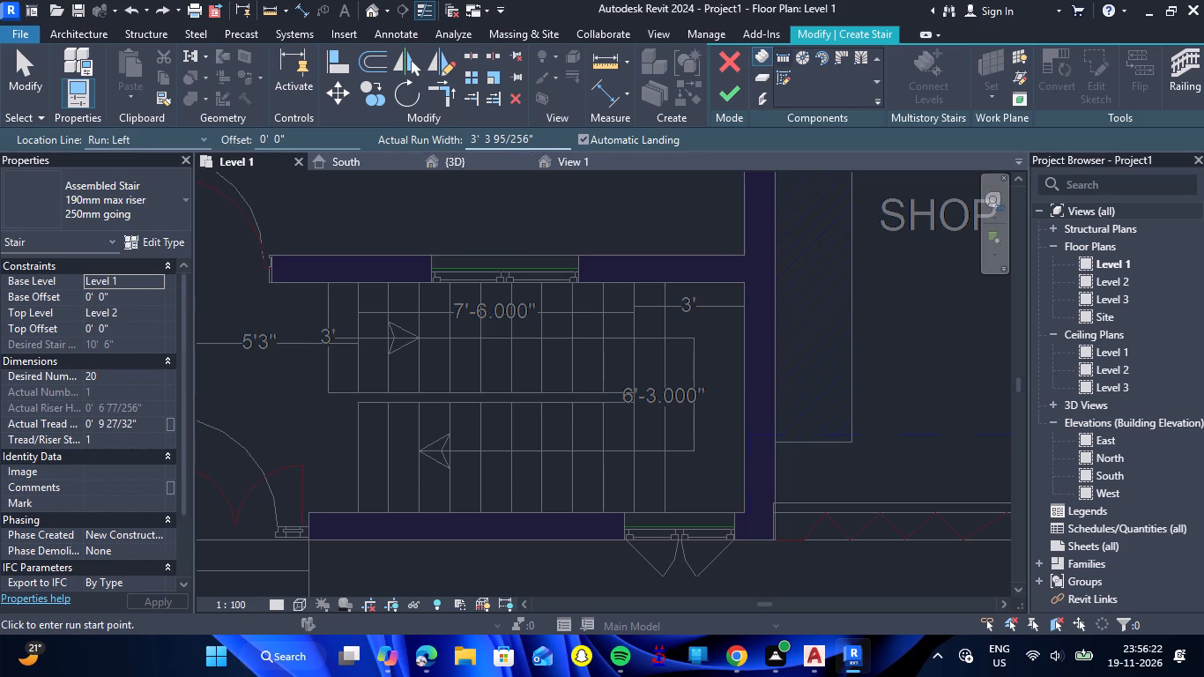
pyautogui.moveTo(544, 140); pyautogui.dragTo(424, 145)
pyautogui.press('3')
pyautogui.press("'")
pyautogui.press('Return')
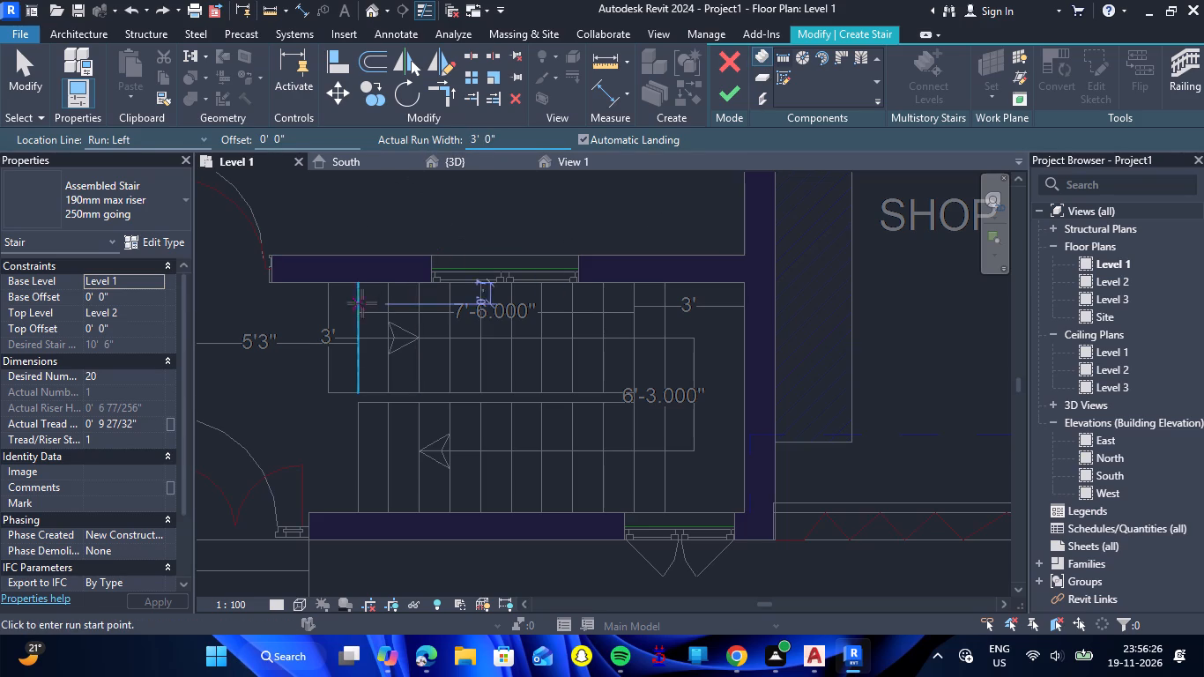
pyautogui.click(355, 286)
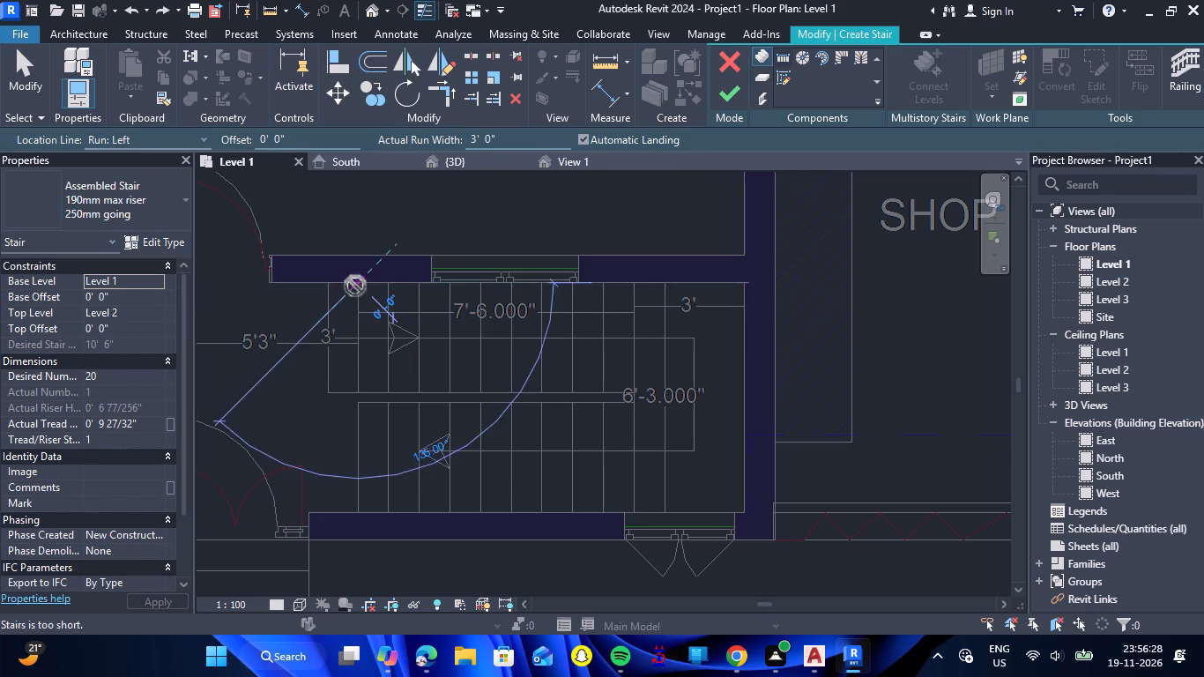
pyautogui.click(638, 286)
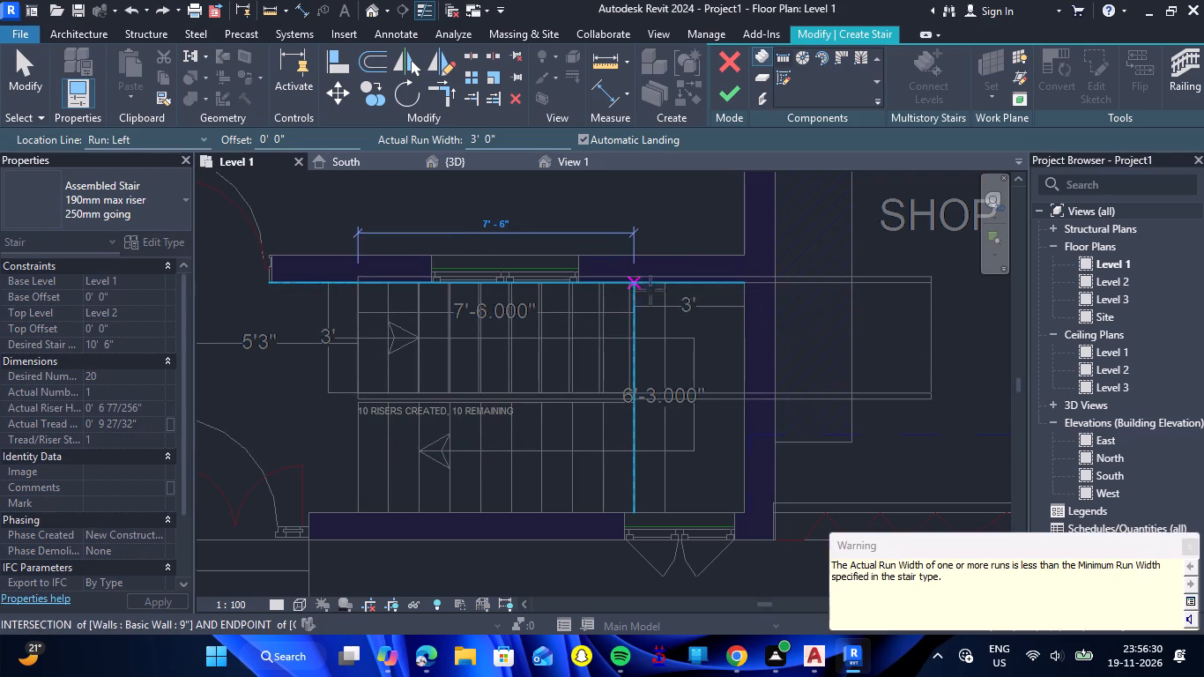
pyautogui.click(635, 510)
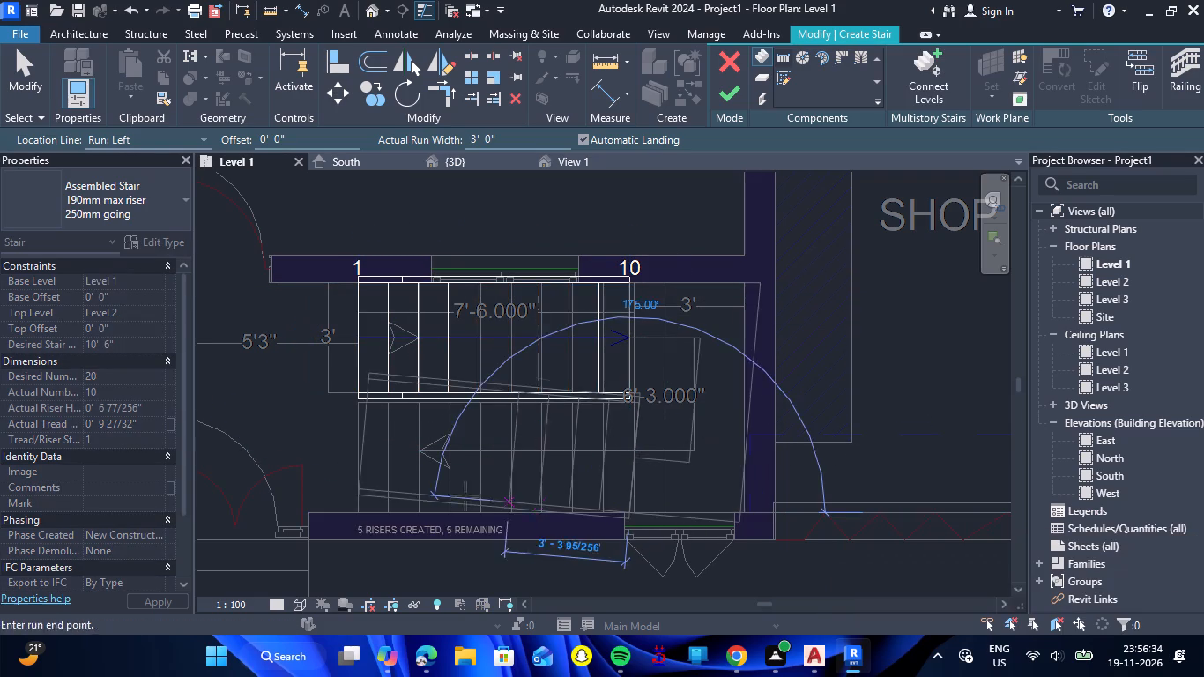
pyautogui.click(360, 509)
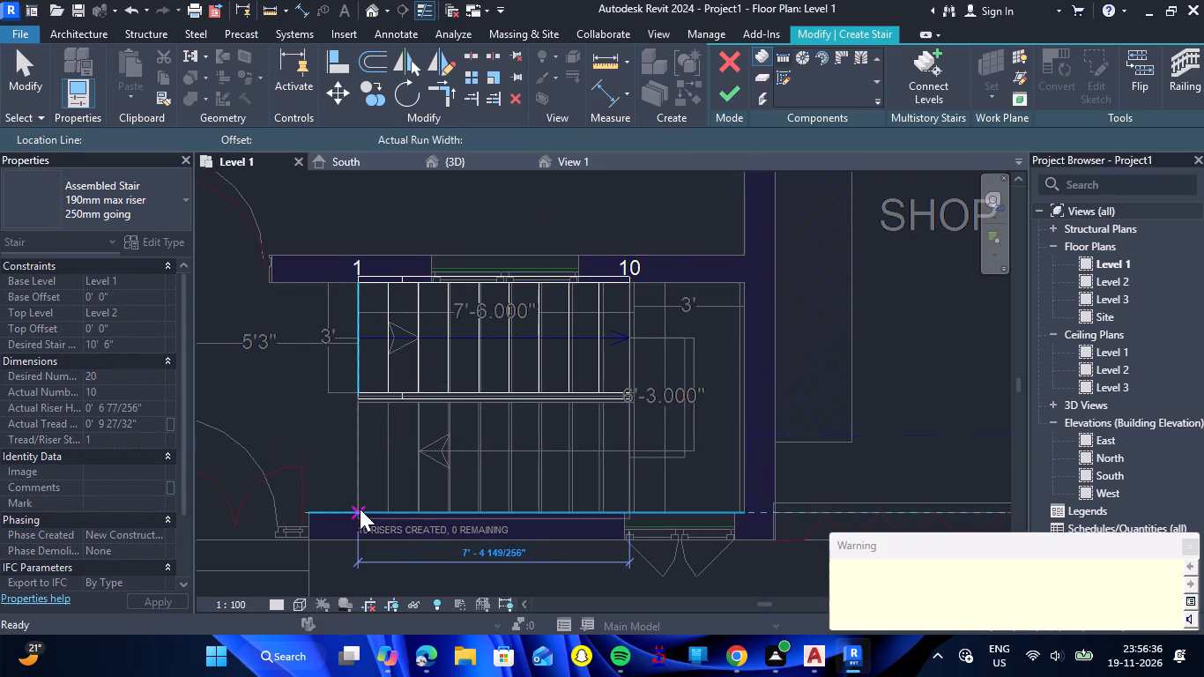
# Examine the two runs, the landing and the stringers of the new stair in the 3D view.
pyautogui.click(474, 154)
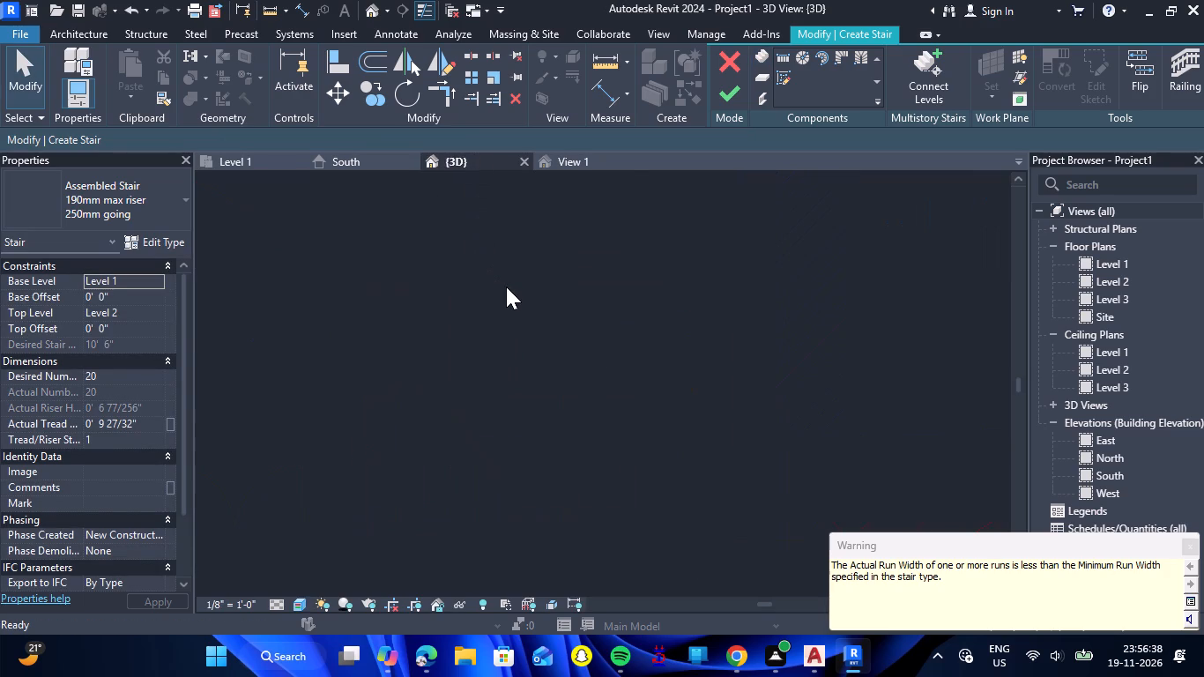
pyautogui.scroll(2, 643, 388)
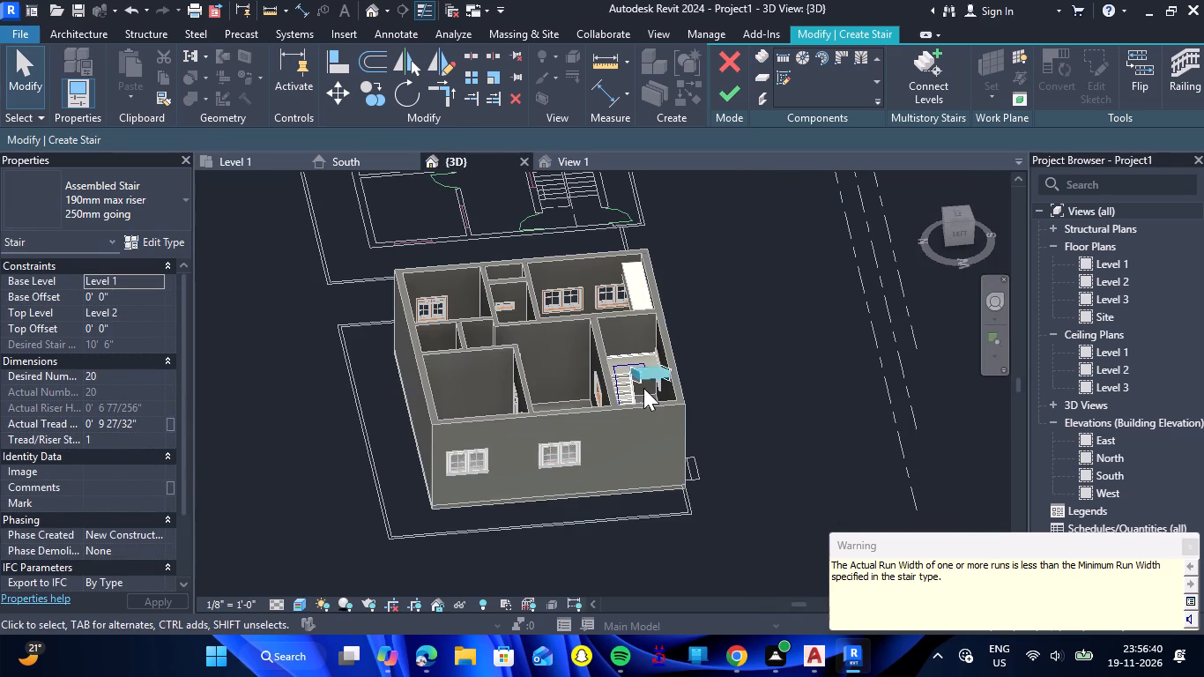
pyautogui.scroll(7, 643, 388)
pyautogui.click(837, 370)
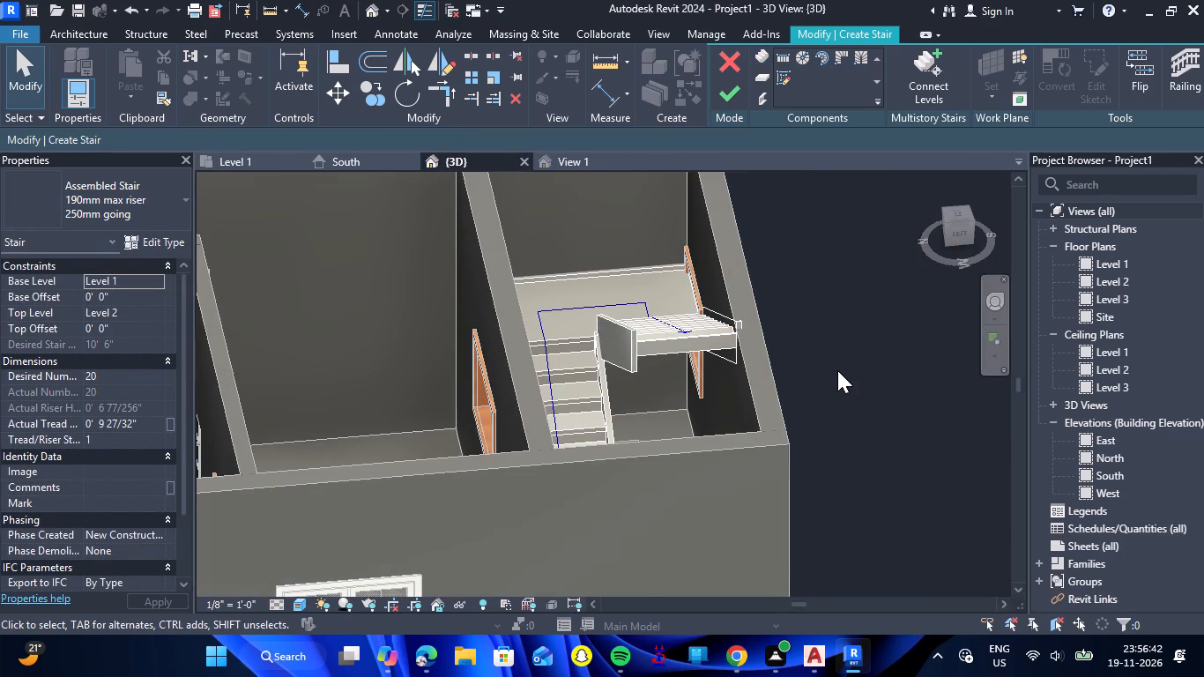
pyautogui.scroll(-1, 849, 358)
pyautogui.moveTo(870, 362); pyautogui.dragTo(770, 396, button='right')
pyautogui.keyDown('shift'); pyautogui.moveTo(870, 362); pyautogui.dragTo(770, 396); pyautogui.keyUp('shift')
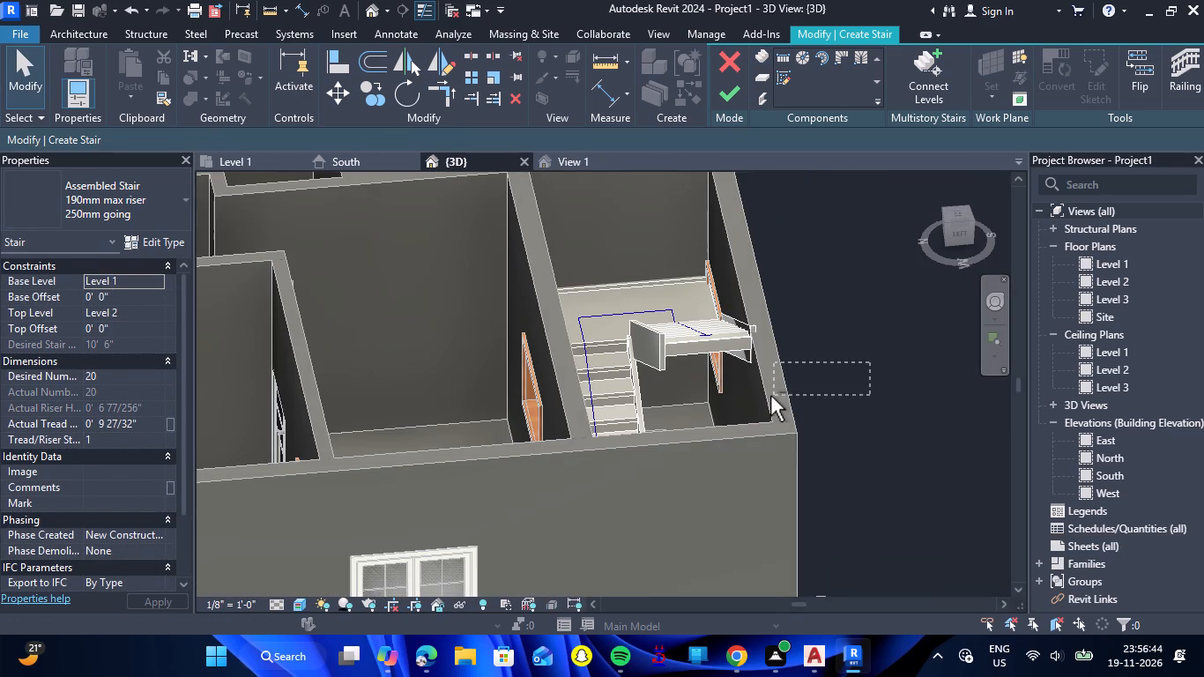
pyautogui.keyDown('shift'); pyautogui.moveTo(770, 396); pyautogui.dragTo(777, 392); pyautogui.keyUp('shift')
pyautogui.moveTo(770, 396); pyautogui.dragTo(790, 384, button='right')
pyautogui.keyDown('shift'); pyautogui.moveTo(816, 367); pyautogui.dragTo(700, 398); pyautogui.keyUp('shift')
pyautogui.keyDown('shift'); pyautogui.moveTo(816, 367); pyautogui.dragTo(700, 398, button='right'); pyautogui.keyUp('shift')
pyautogui.scroll(-2, 707, 385)
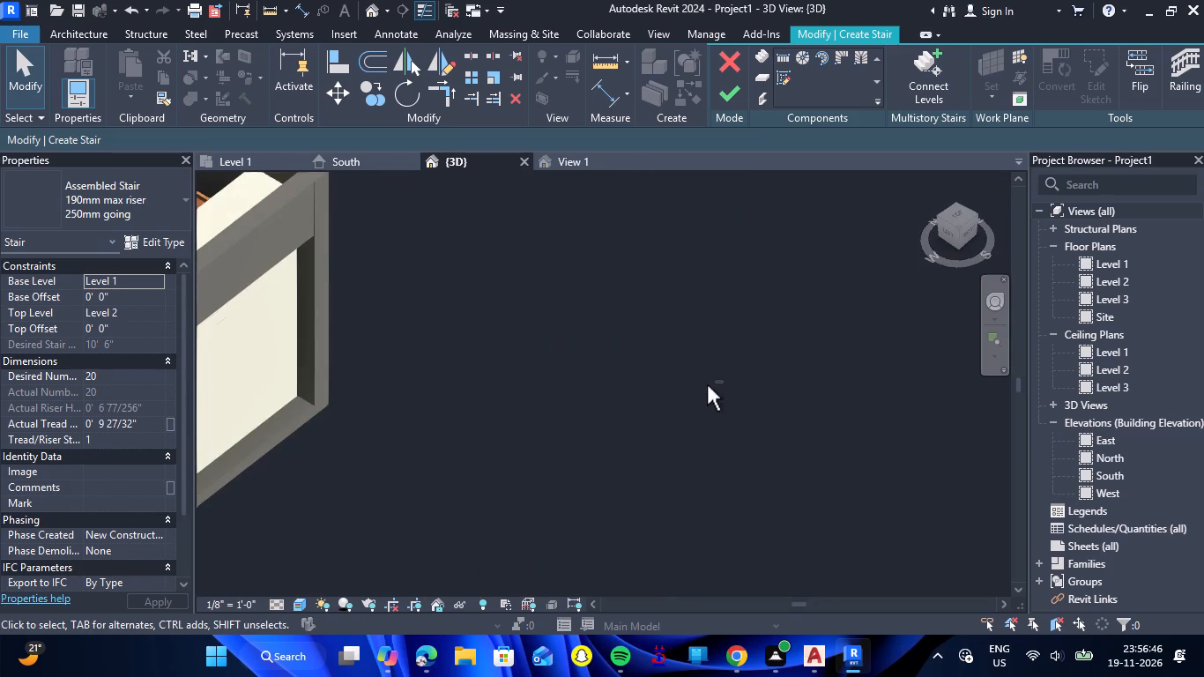
pyautogui.scroll(-4, 707, 385)
pyautogui.scroll(7, 305, 429)
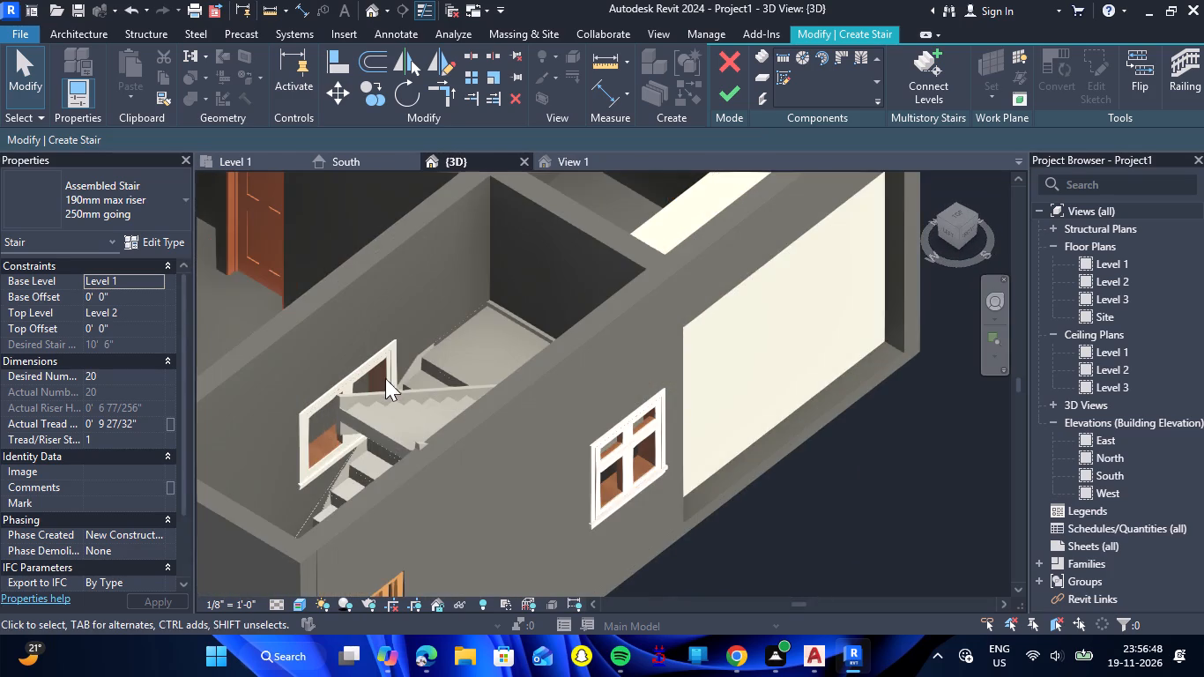
pyautogui.scroll(6, 390, 373)
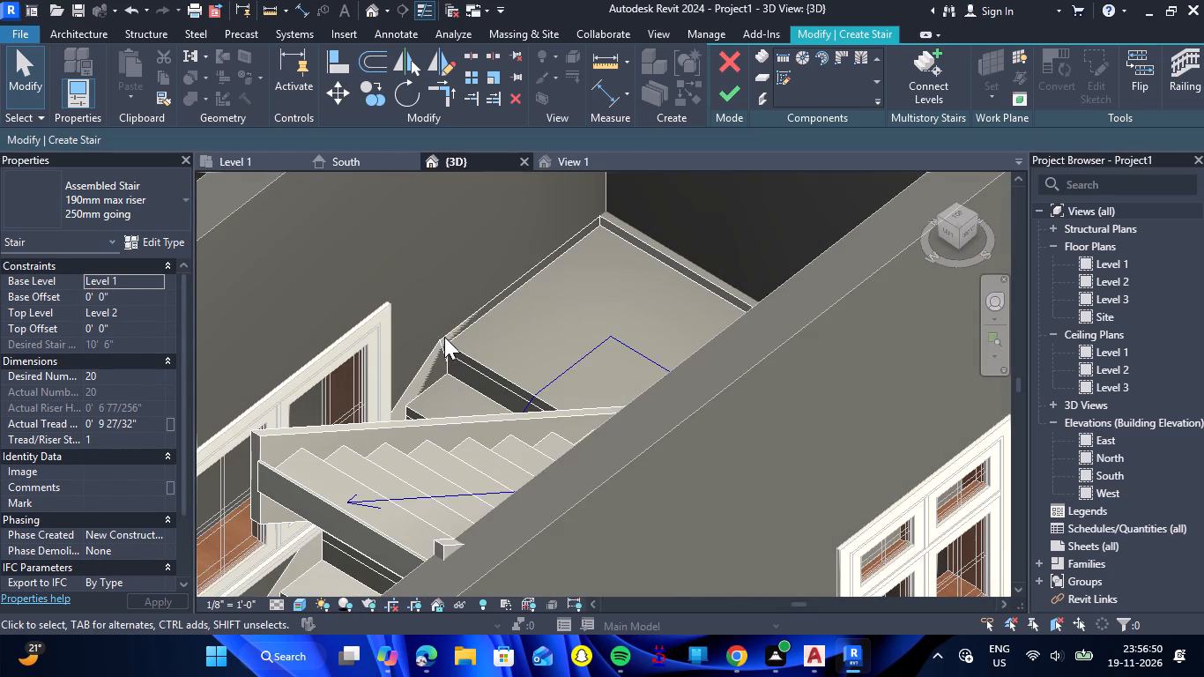
pyautogui.scroll(-1, 444, 335)
# On the Level 1 plan, select the stringer on the wall side of the first run.
pyautogui.click(257, 157)
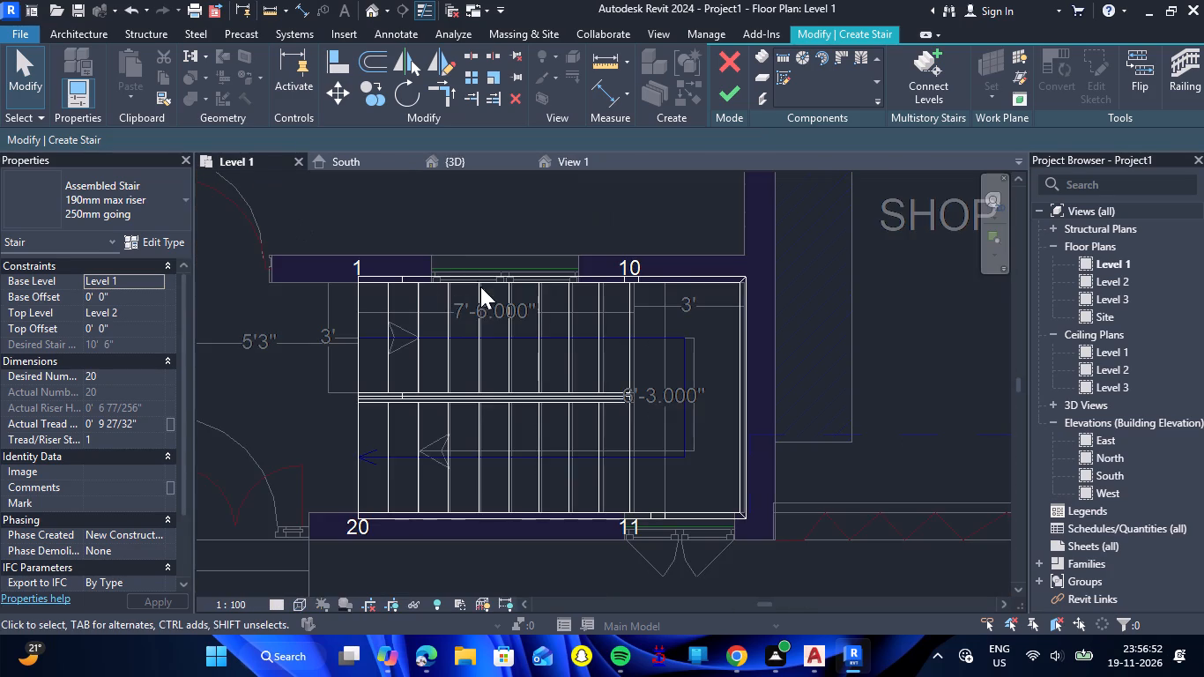
pyautogui.scroll(4, 477, 279)
pyautogui.click(367, 272)
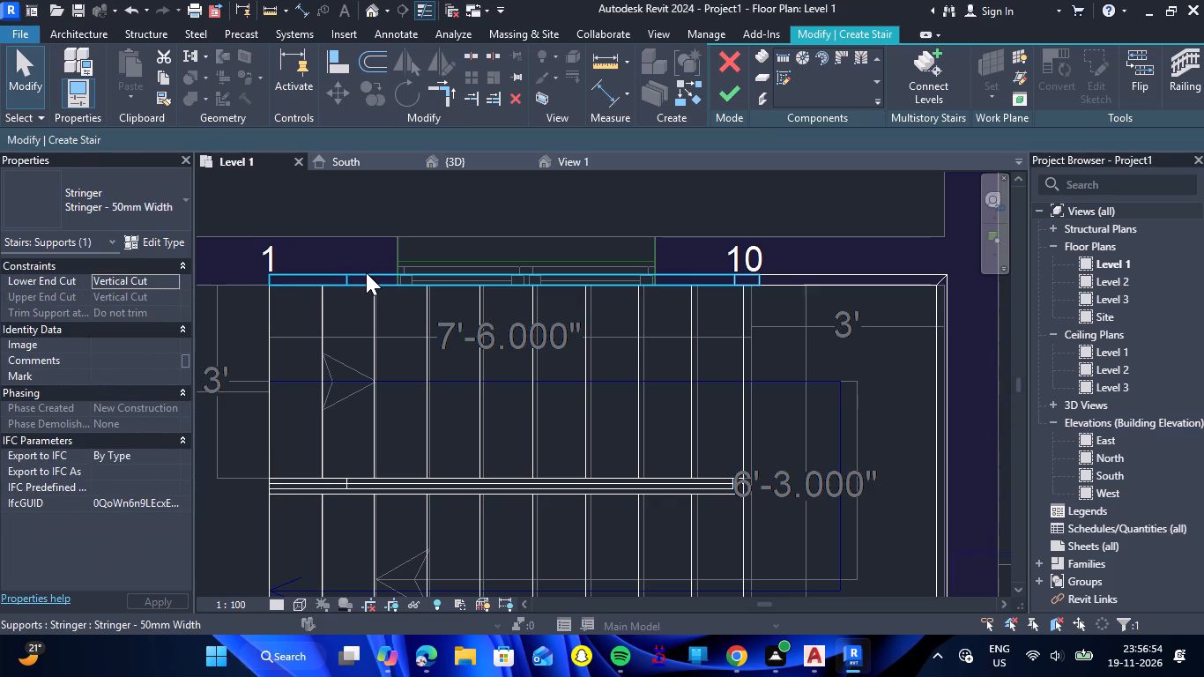
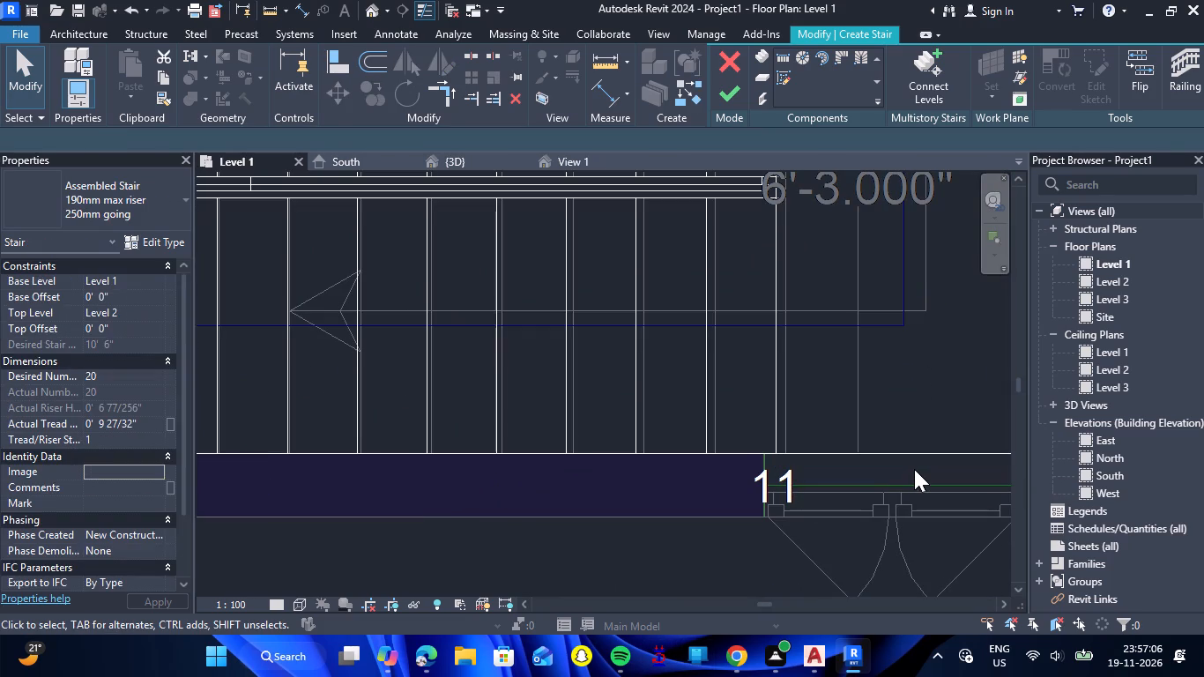
# In the 3D view, select the inner stringer of the stair's second run.
pyautogui.scroll(-5, 806, 464)
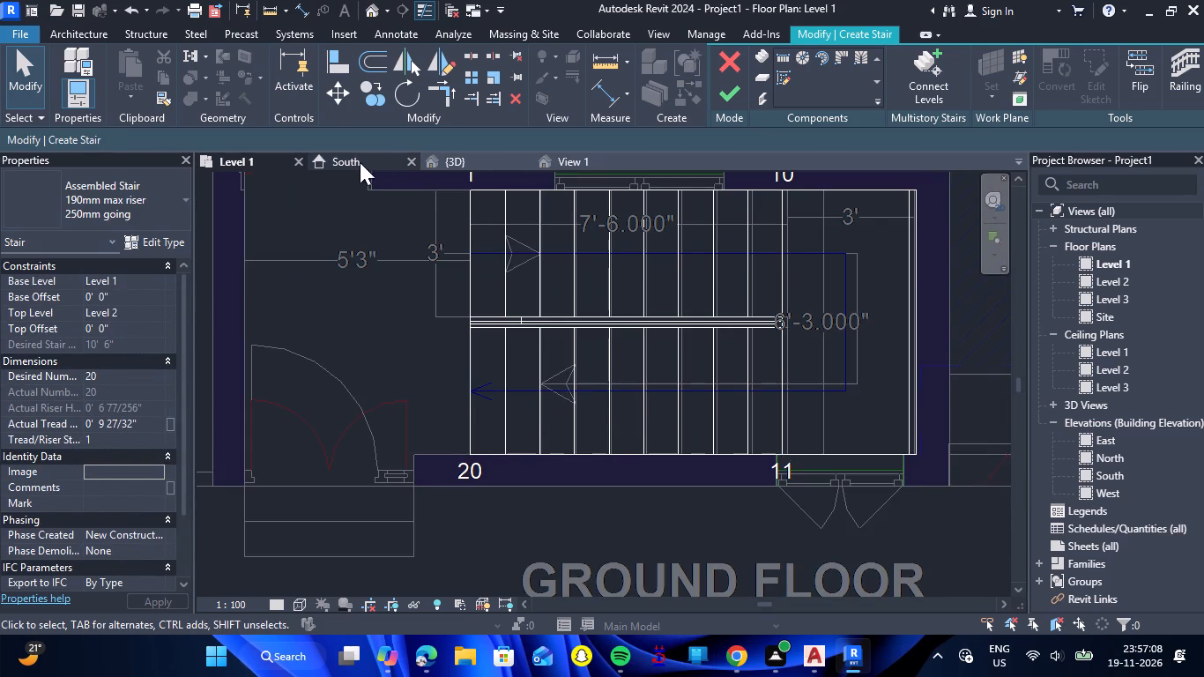
pyautogui.click(475, 160)
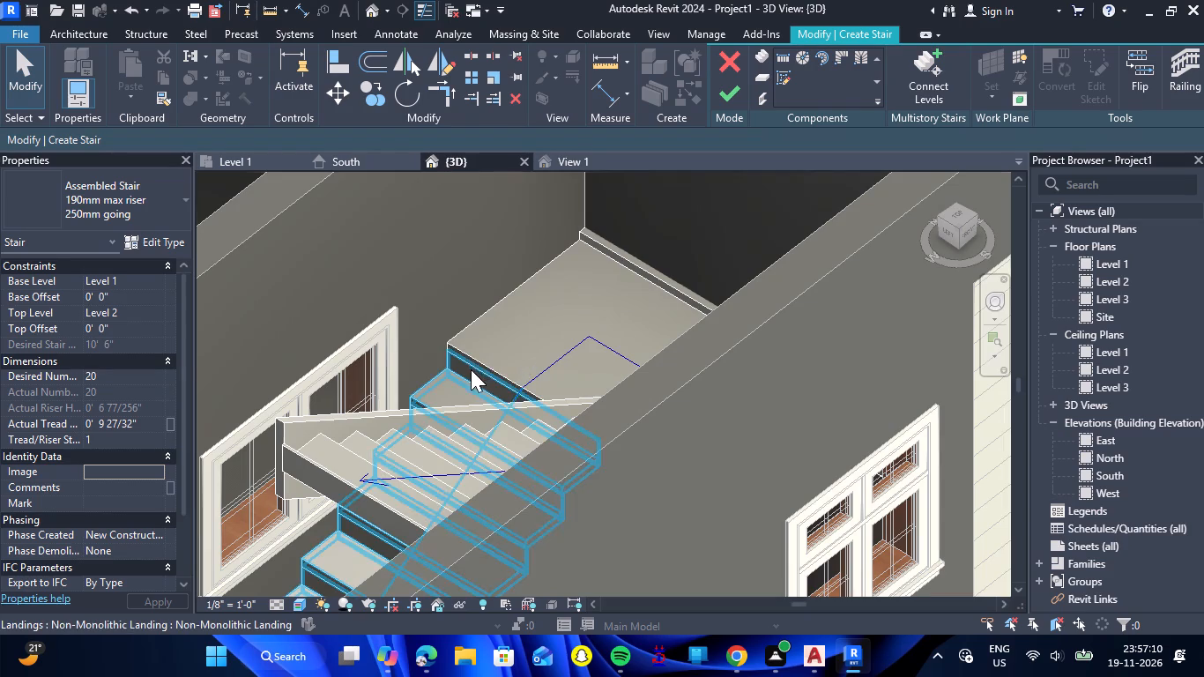
pyautogui.scroll(-5, 515, 287)
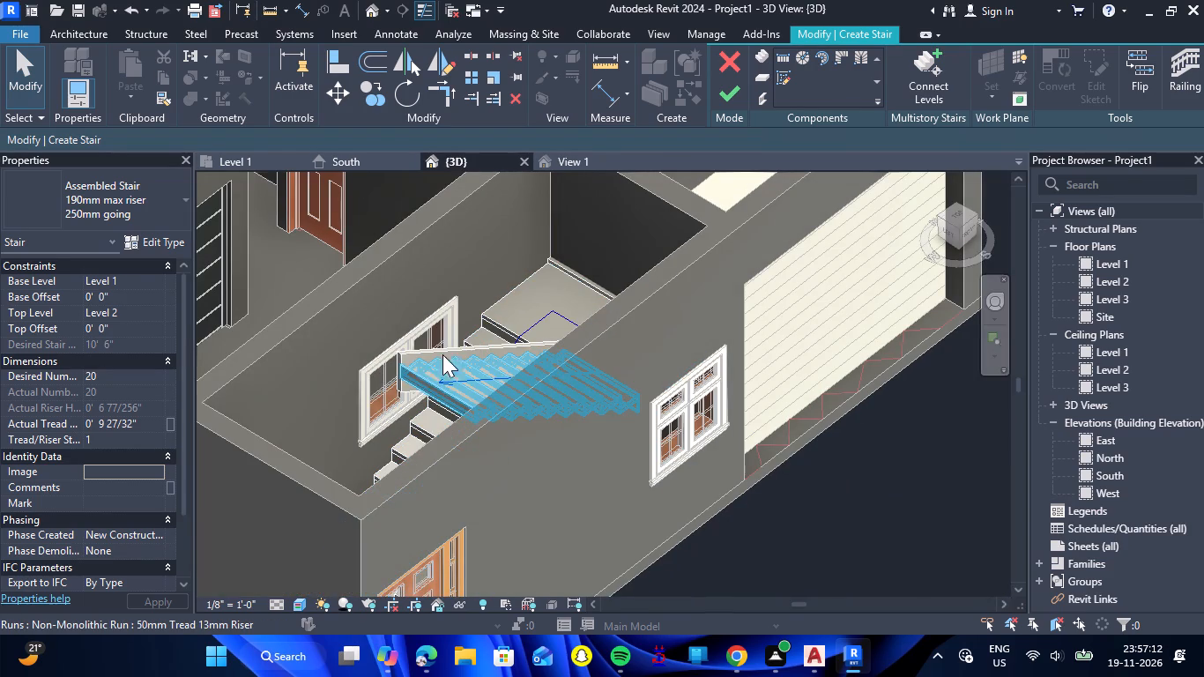
pyautogui.click(390, 353)
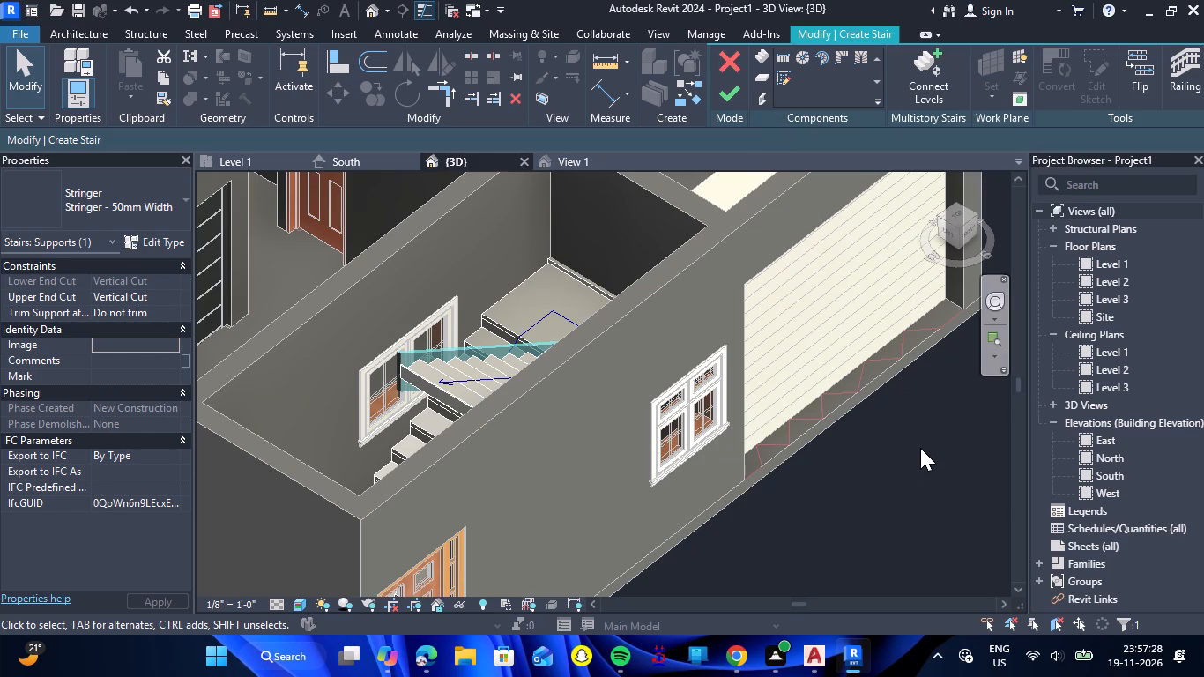
# Set the stair's railing type to Default, positioned on the treads.
pyautogui.click(1191, 93)
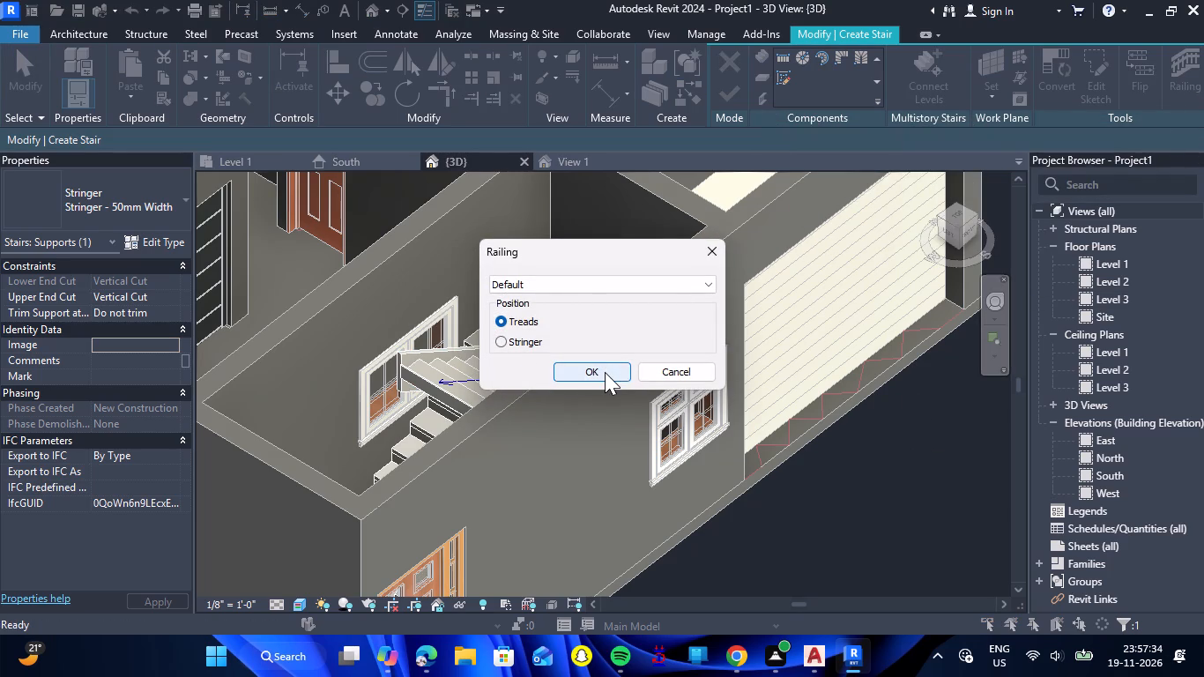
pyautogui.click(605, 372)
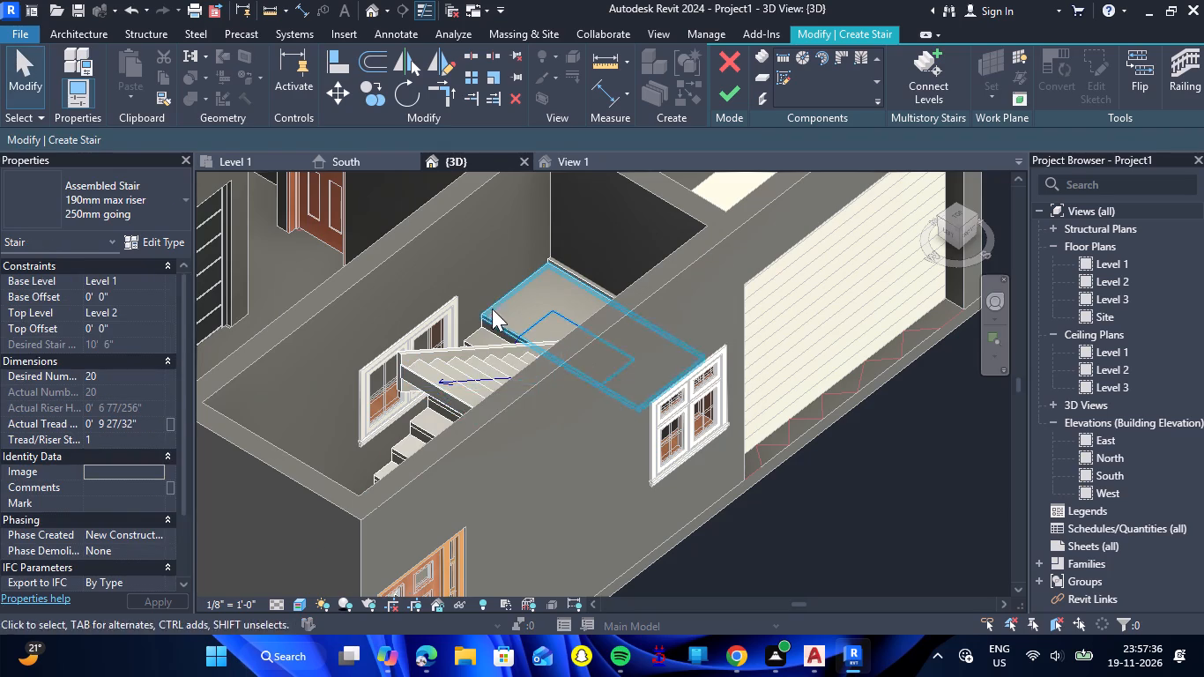
pyautogui.press('Escape')
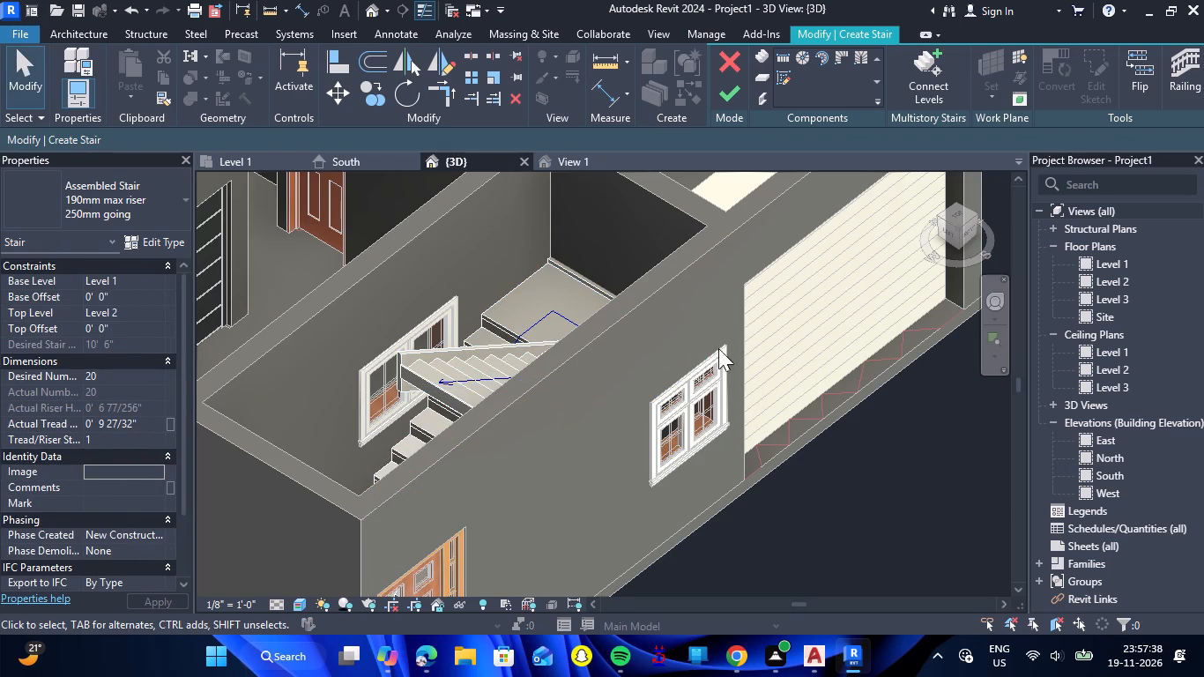
# Examine the gap between the two runs and their inner stringers from the open end of the stair.
pyautogui.scroll(-1, 744, 352)
pyautogui.press('Escape')
pyautogui.keyDown('shift'); pyautogui.moveTo(775, 499); pyautogui.dragTo(833, 502); pyautogui.keyUp('shift')
pyautogui.keyDown('shift'); pyautogui.moveTo(775, 499); pyautogui.dragTo(833, 502, button='right'); pyautogui.keyUp('shift')
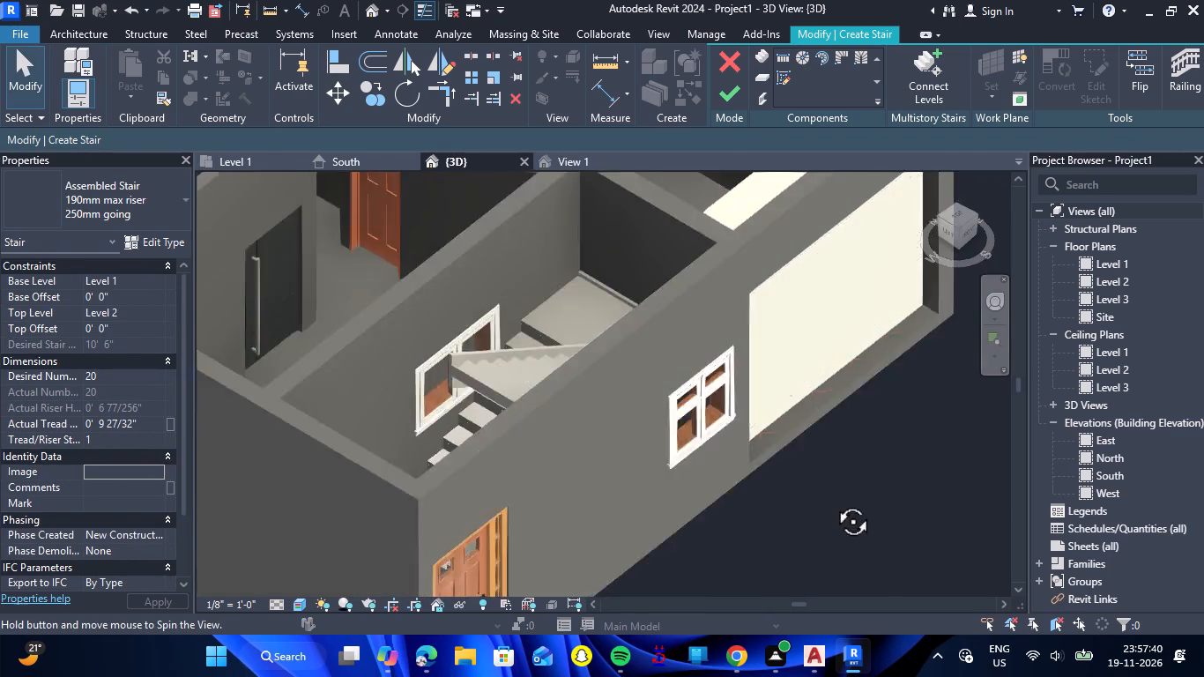
pyautogui.keyDown('shift'); pyautogui.moveTo(833, 502); pyautogui.dragTo(886, 508); pyautogui.keyUp('shift')
pyautogui.keyDown('shift'); pyautogui.moveTo(833, 502); pyautogui.dragTo(886, 508, button='right'); pyautogui.keyUp('shift')
pyautogui.scroll(-5, 503, 357)
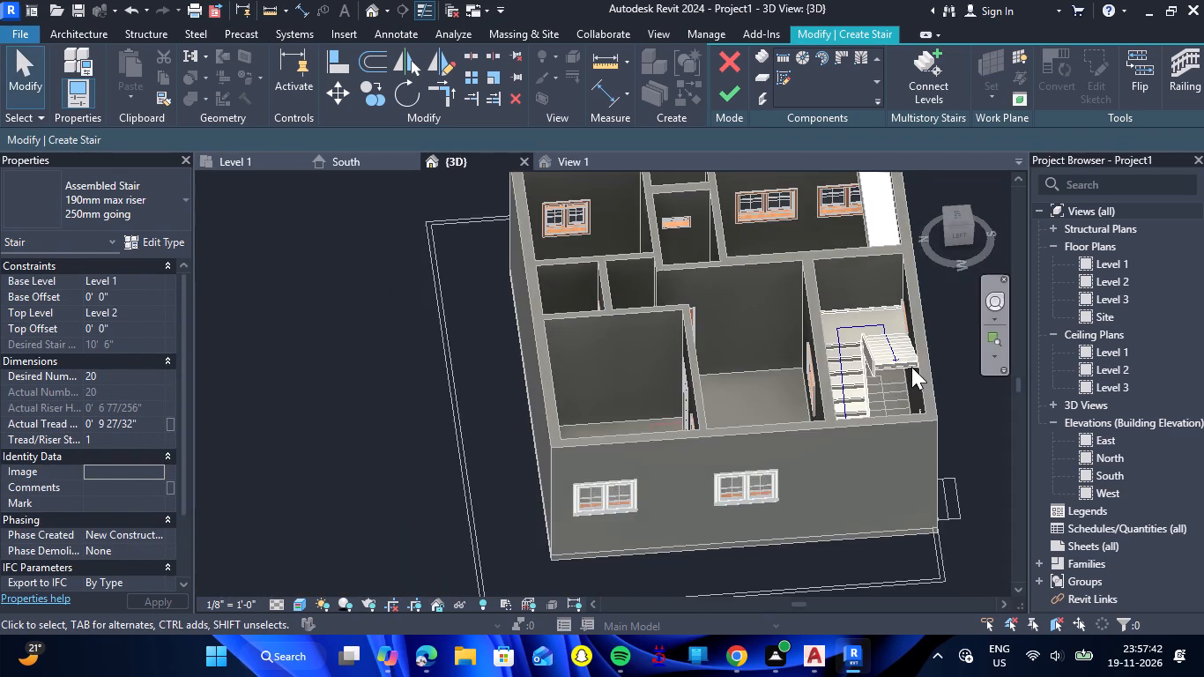
pyautogui.scroll(10, 911, 367)
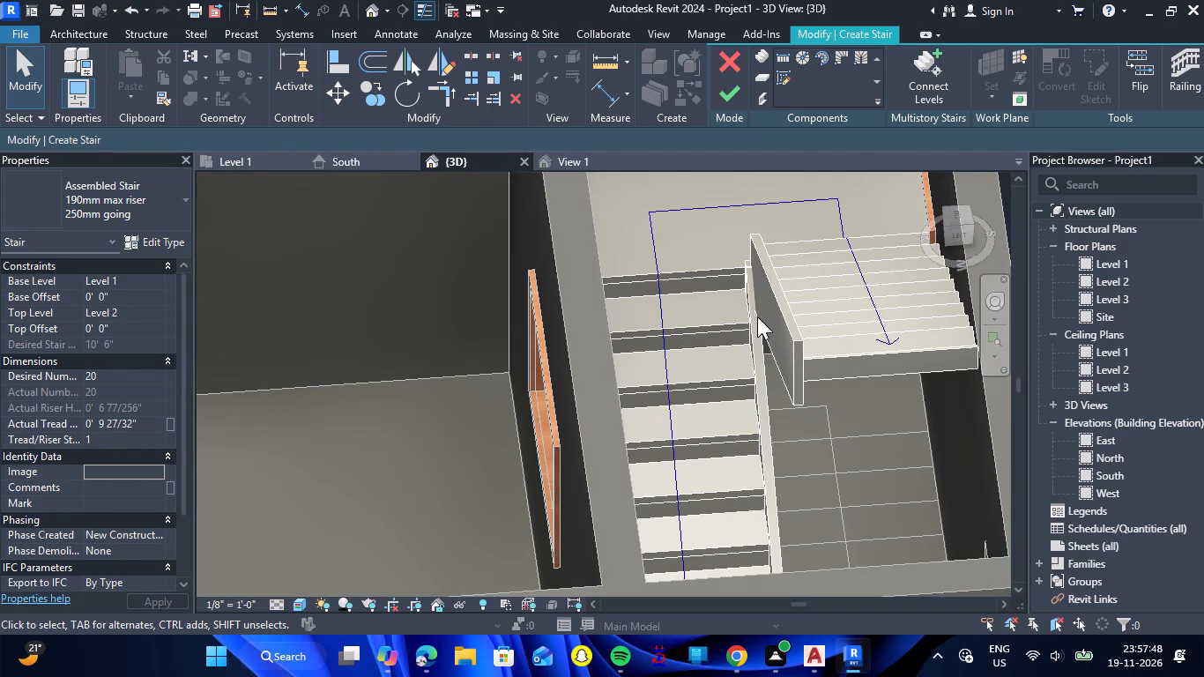
# On the Level 1 plan, select the second run's inner stringer, between the two flights.
pyautogui.click(220, 160)
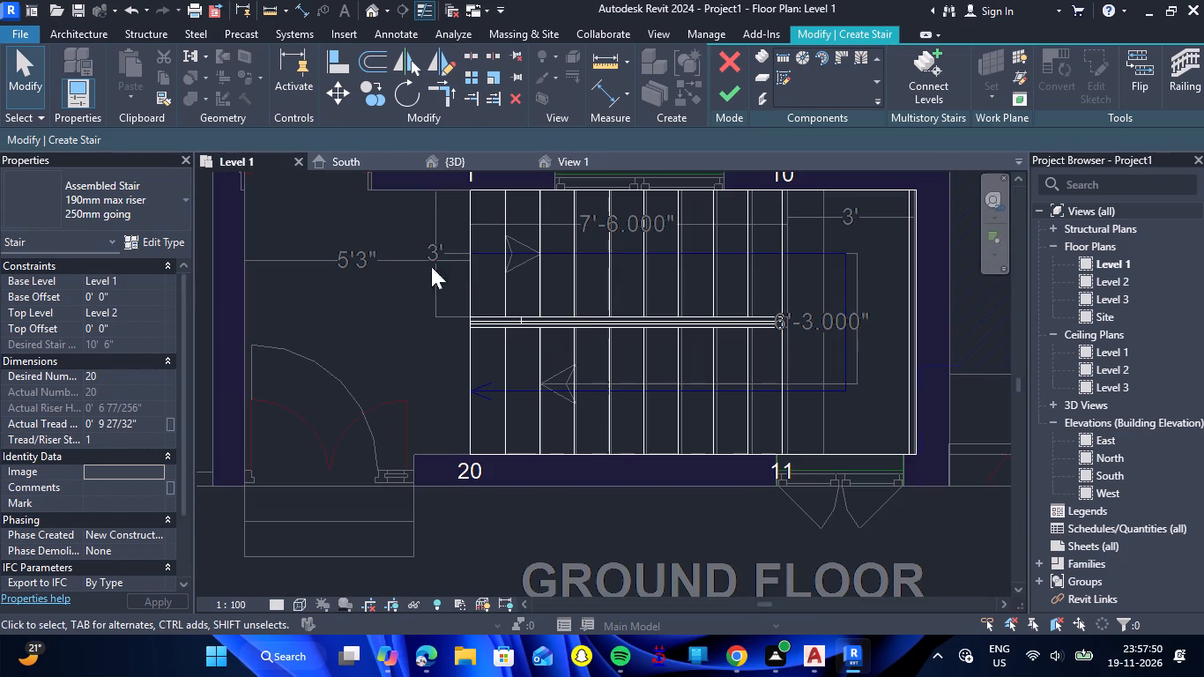
pyautogui.scroll(6, 583, 319)
pyautogui.click(366, 331)
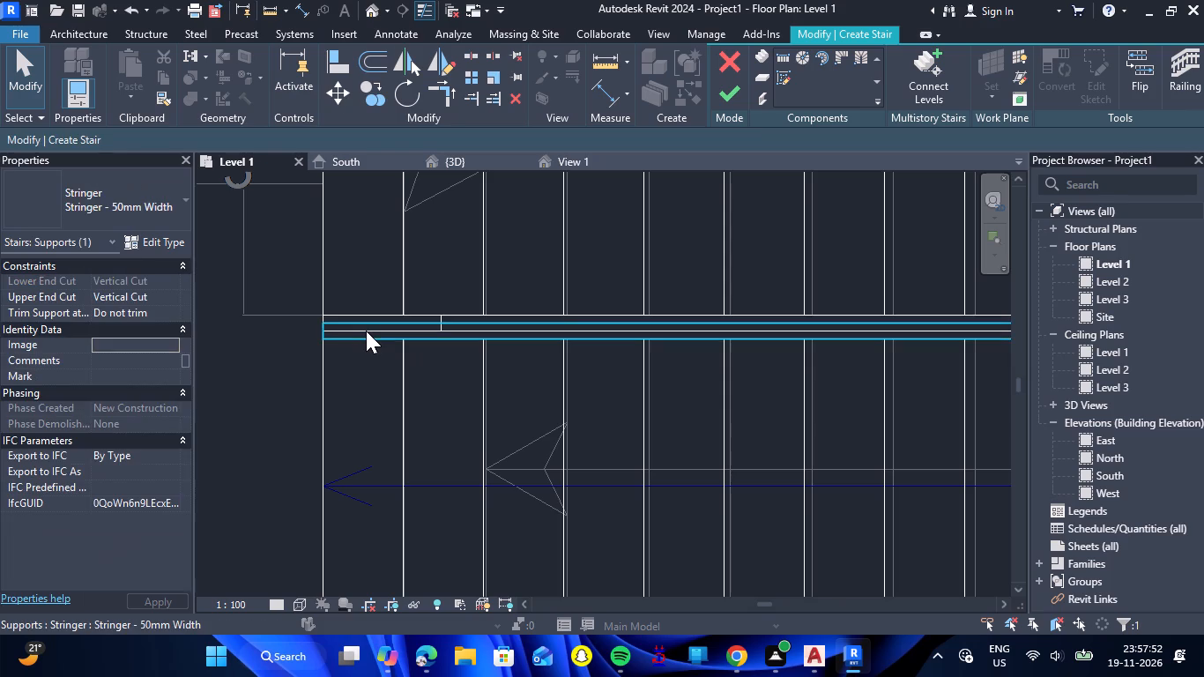
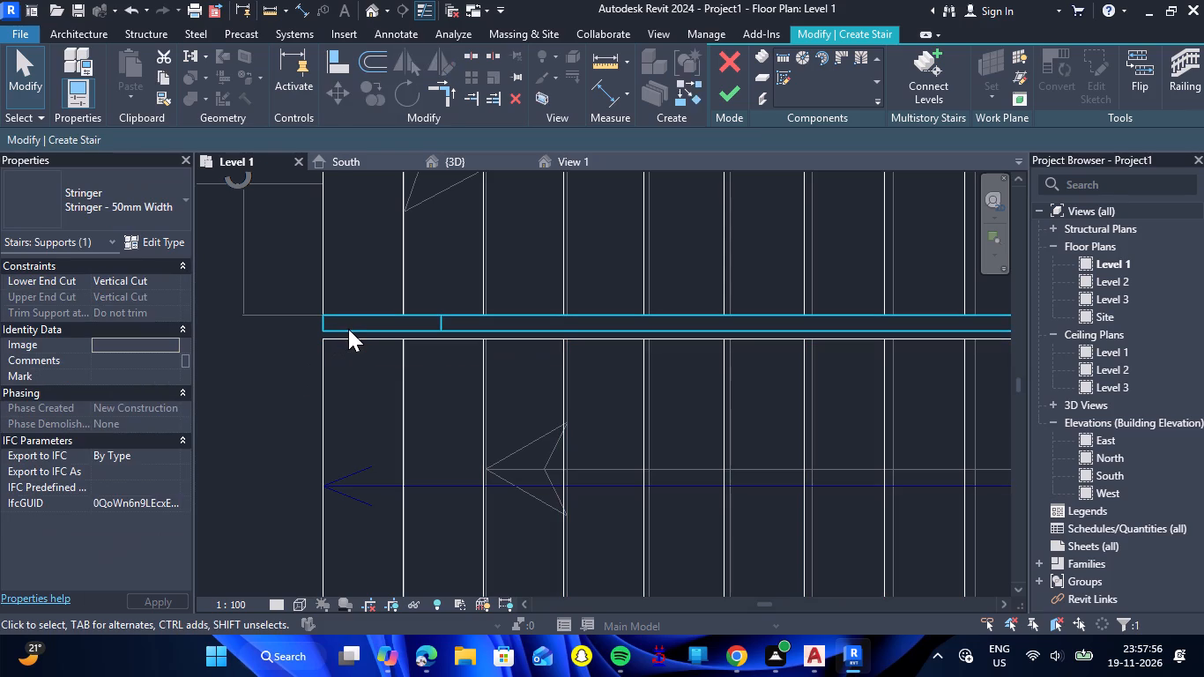
# Examine the staircase in the 3D view, including the upper run from the opposite side of the house.
pyautogui.click(341, 160)
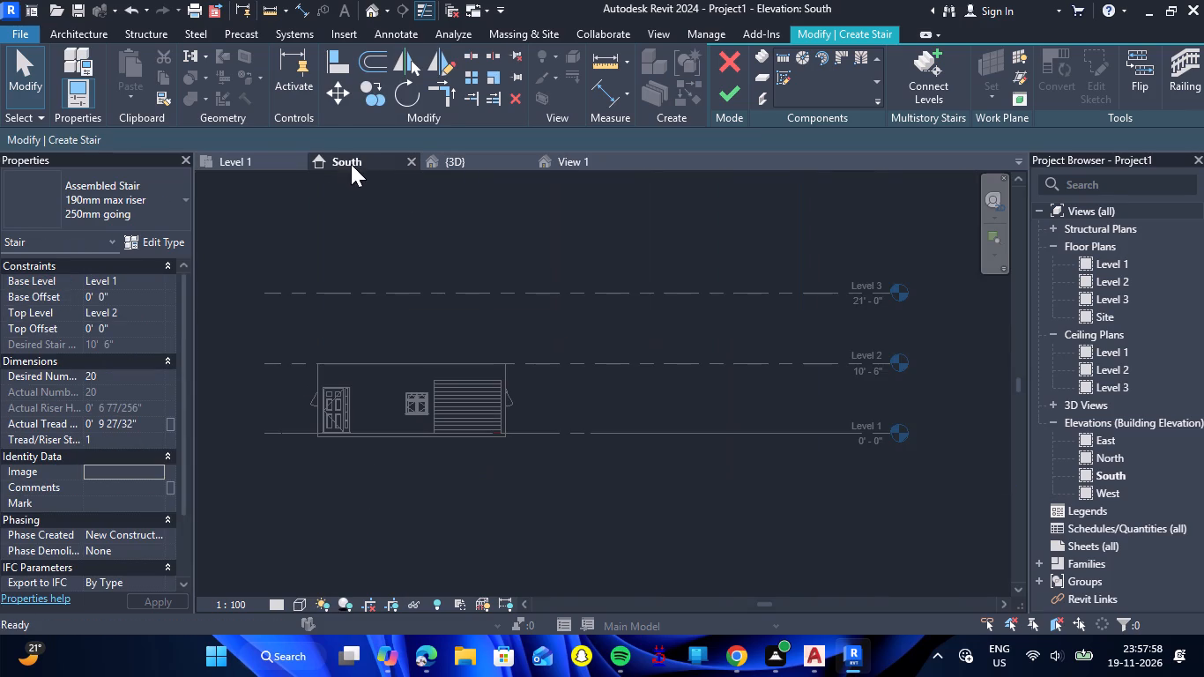
pyautogui.click(470, 157)
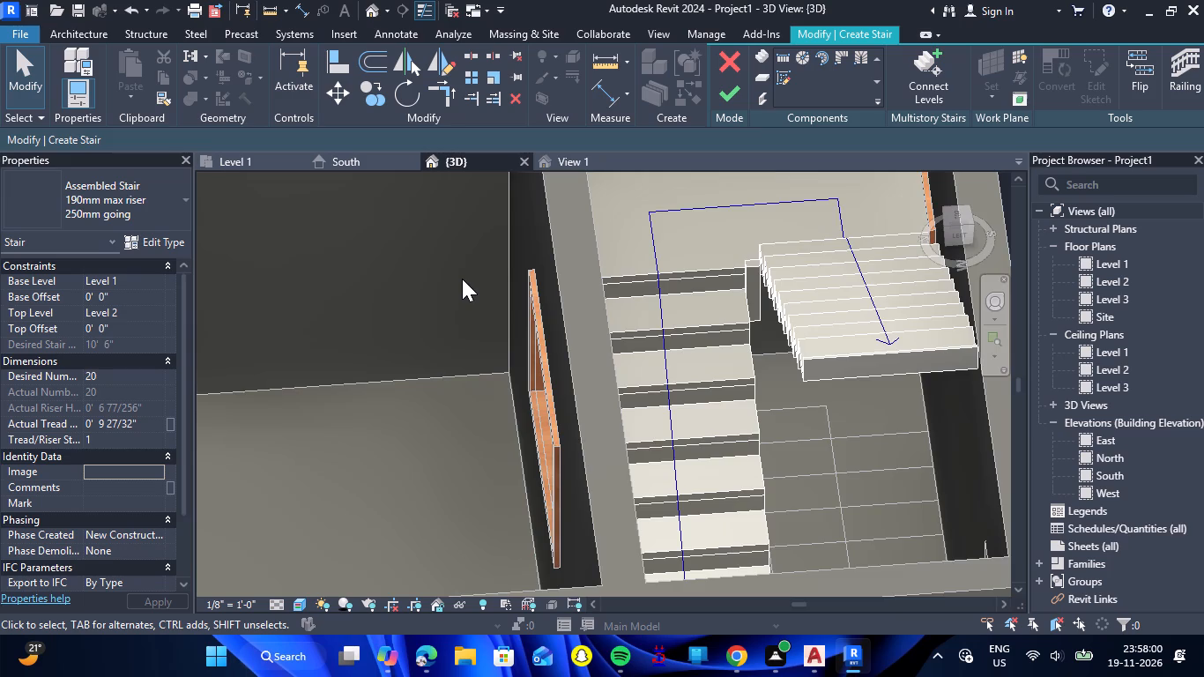
pyautogui.scroll(-2, 462, 279)
pyautogui.scroll(9, 680, 269)
pyautogui.scroll(-14, 483, 273)
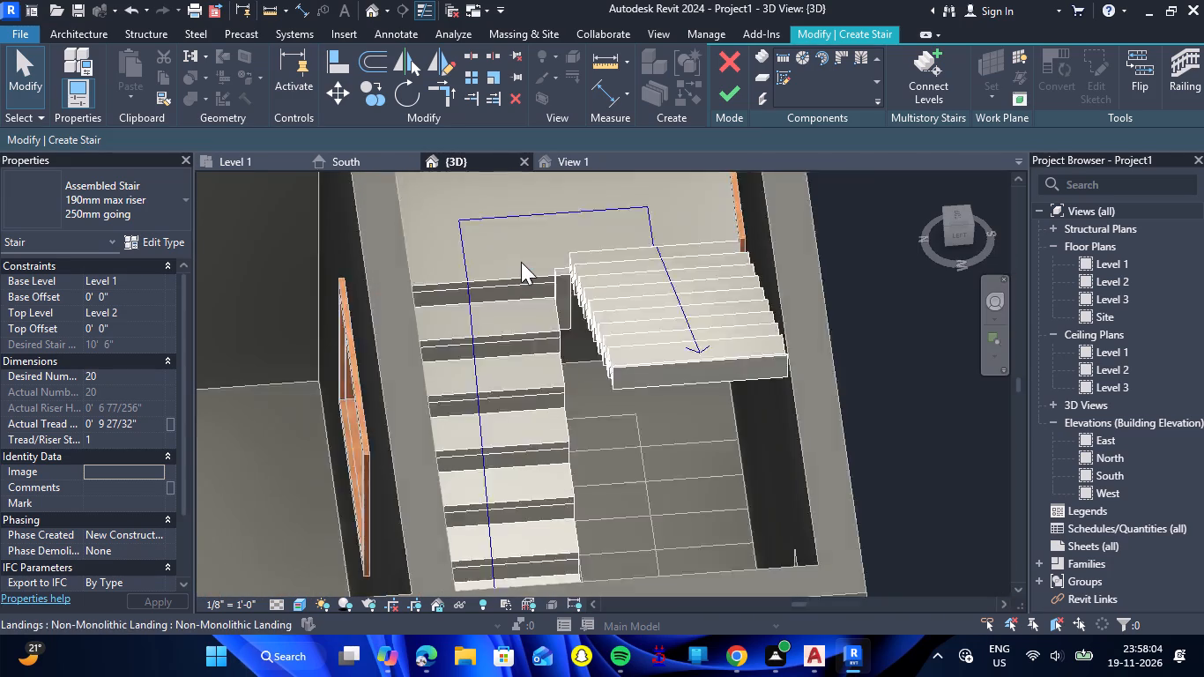
pyautogui.scroll(-5, 525, 265)
pyautogui.keyDown('shift'); pyautogui.moveTo(420, 492); pyautogui.dragTo(420, 491); pyautogui.keyUp('shift')
pyautogui.keyDown('shift'); pyautogui.moveTo(420, 492); pyautogui.dragTo(420, 491, button='right'); pyautogui.keyUp('shift')
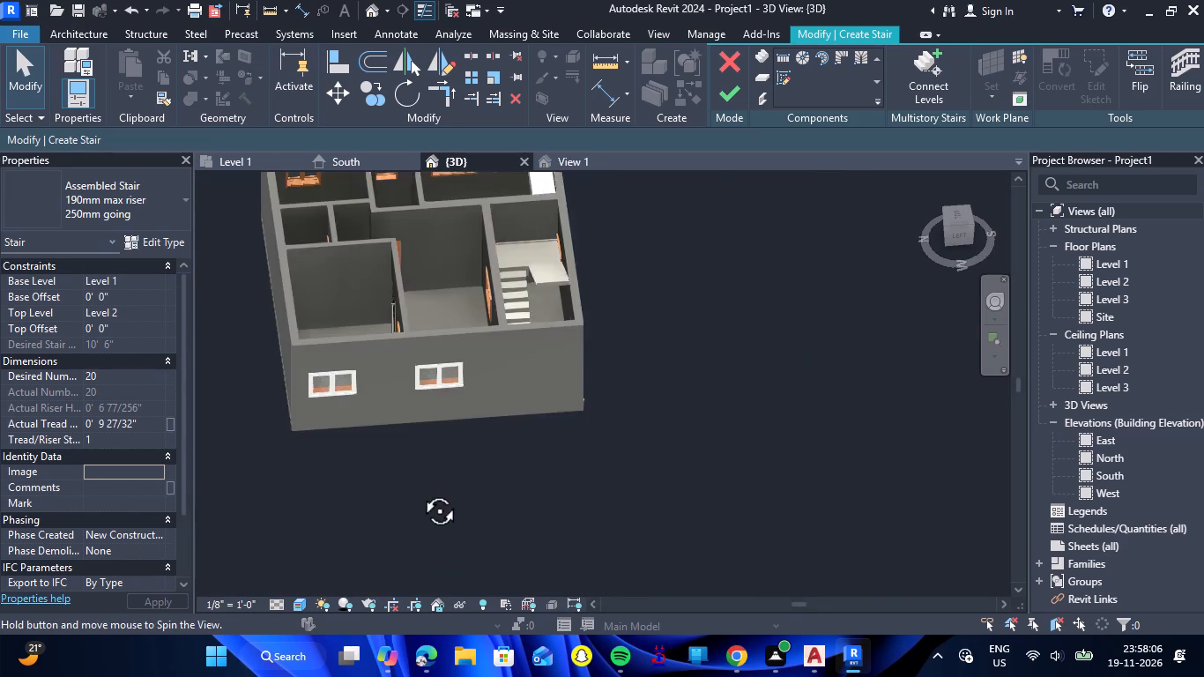
pyautogui.keyDown('shift'); pyautogui.moveTo(420, 491); pyautogui.dragTo(601, 492); pyautogui.keyUp('shift')
pyautogui.keyDown('shift'); pyautogui.moveTo(420, 491); pyautogui.dragTo(601, 492, button='right'); pyautogui.keyUp('shift')
pyautogui.scroll(-6, 635, 429)
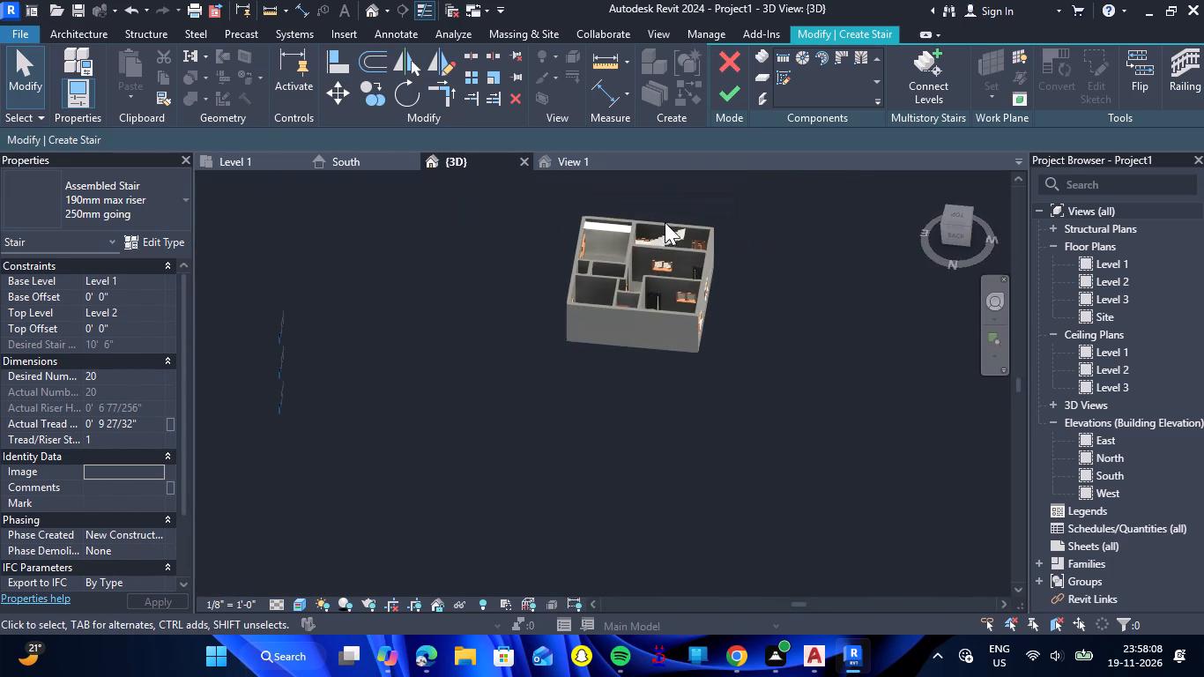
pyautogui.scroll(15, 665, 222)
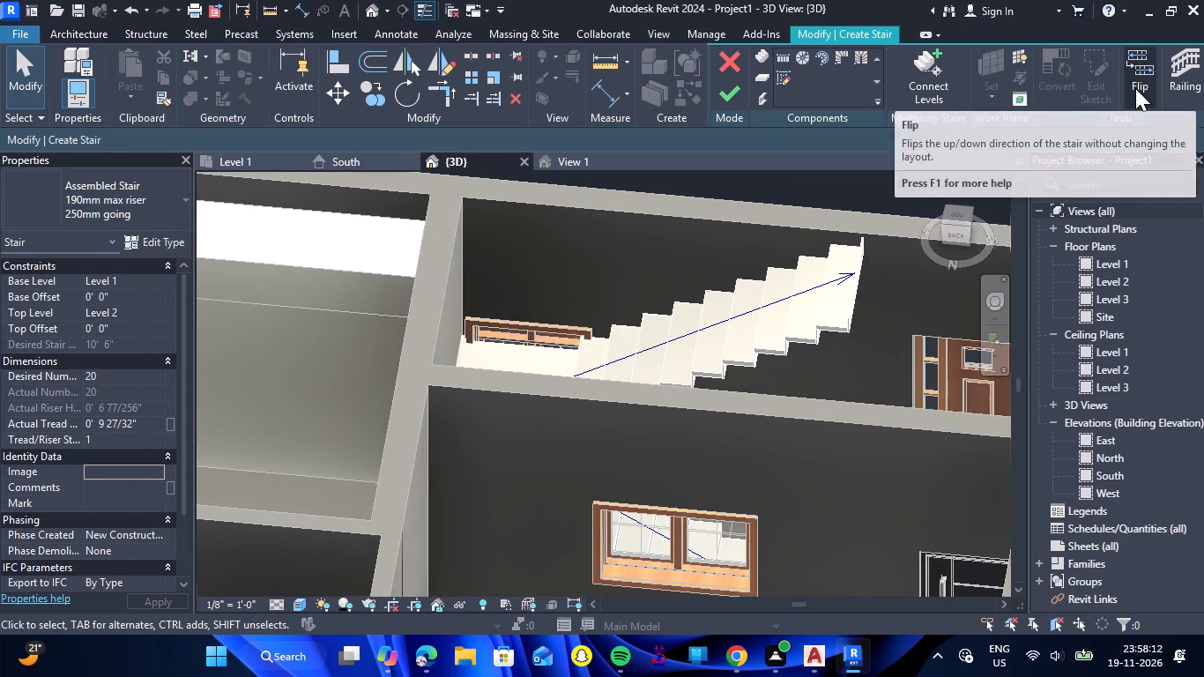
# Change the stair's railing position from the treads to Stringer.
pyautogui.click(1183, 84)
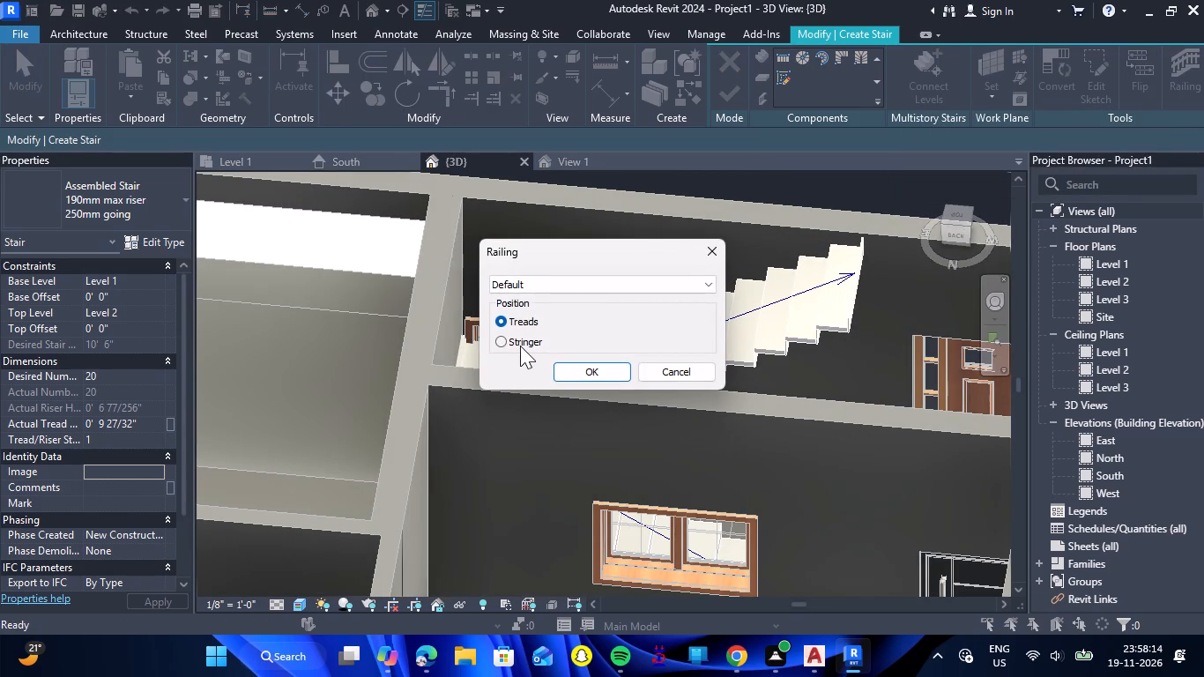
pyautogui.click(514, 347)
pyautogui.click(579, 363)
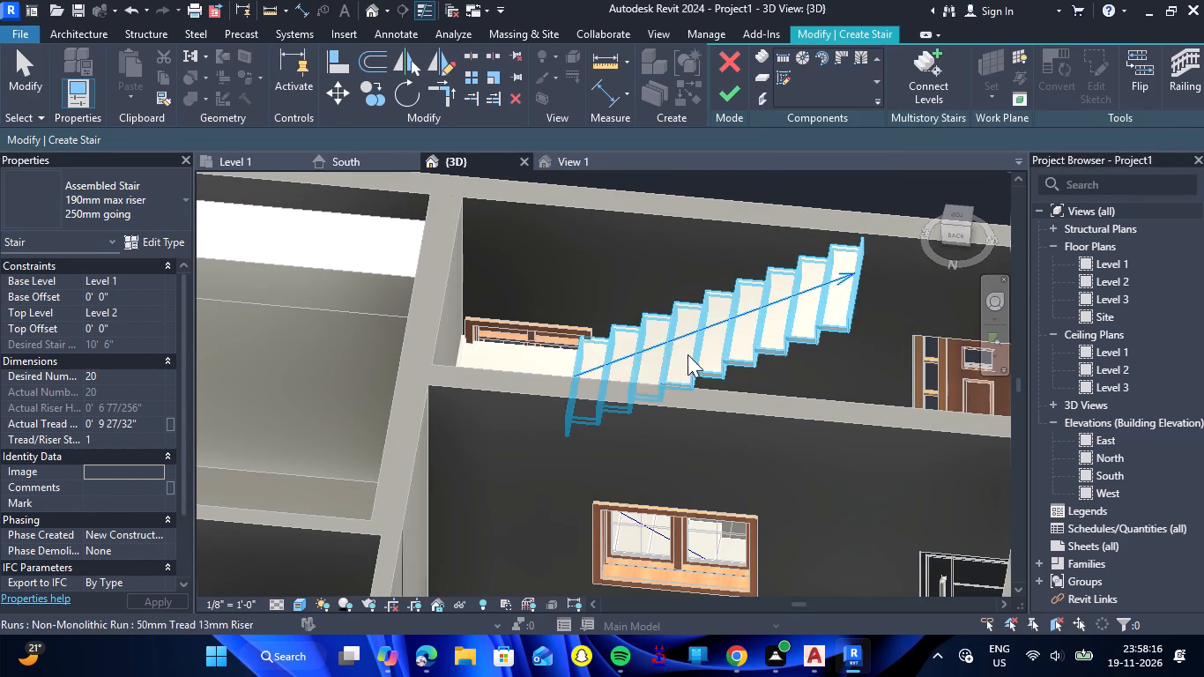
# Set the stair's railing type to Glass Panel - Bottom Fill.
pyautogui.click(769, 339)
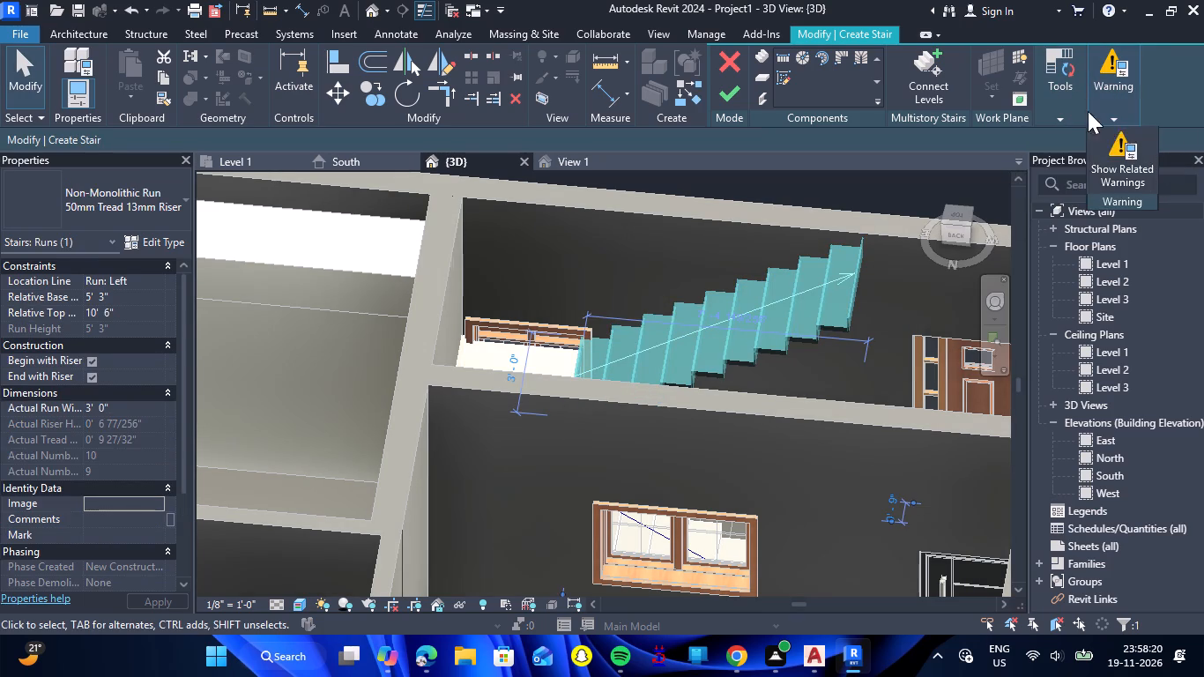
pyautogui.click(1057, 115)
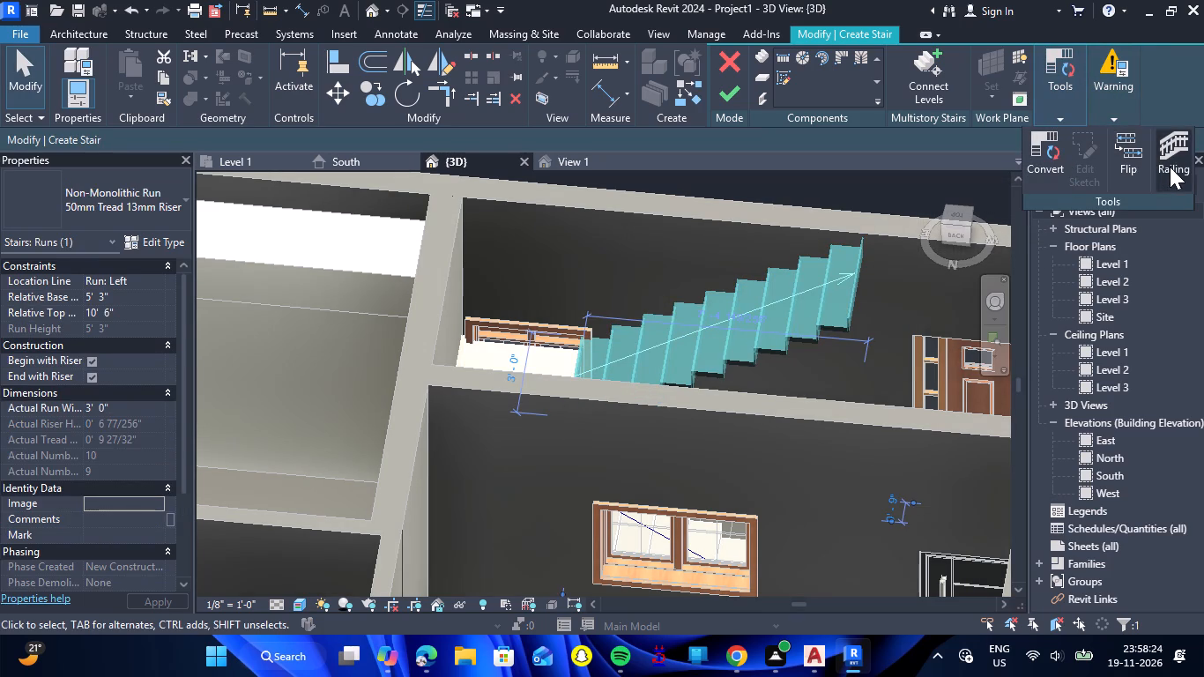
pyautogui.doubleClick(1170, 167)
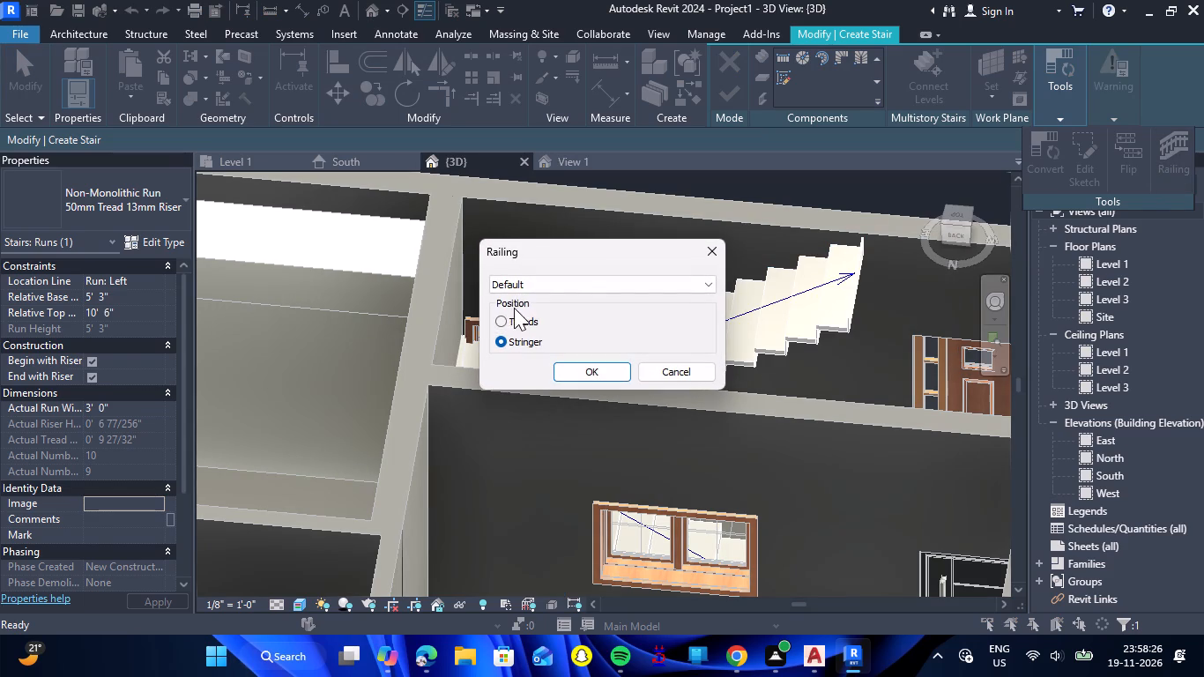
pyautogui.click(545, 280)
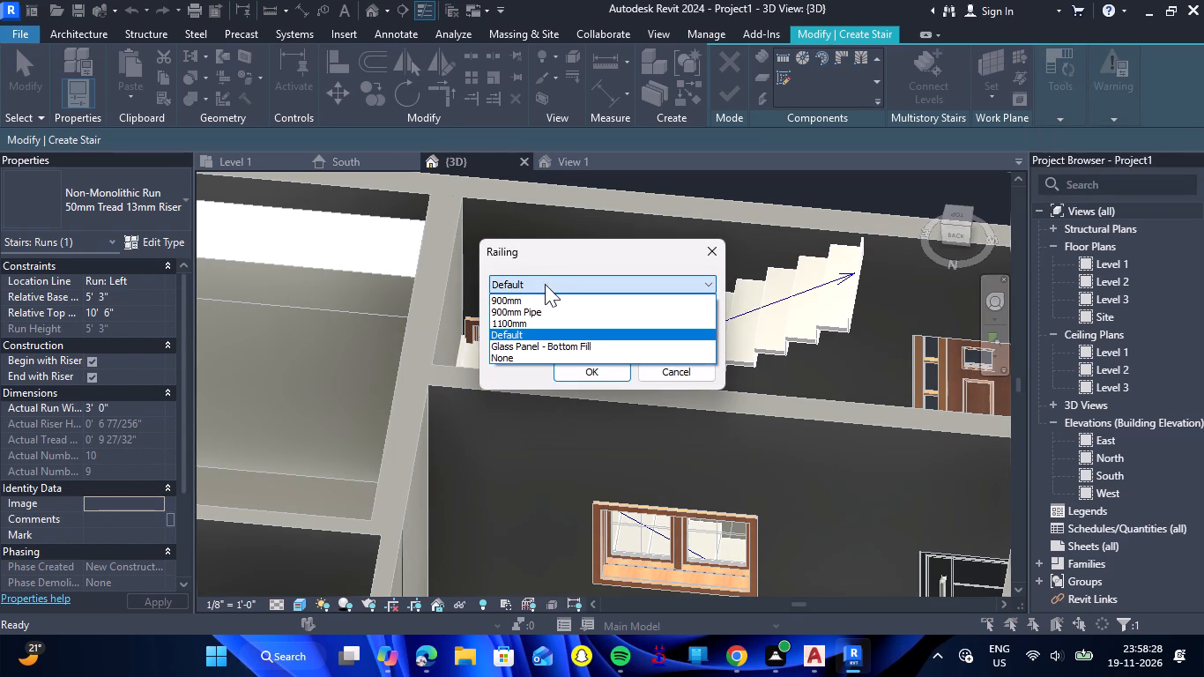
pyautogui.click(550, 345)
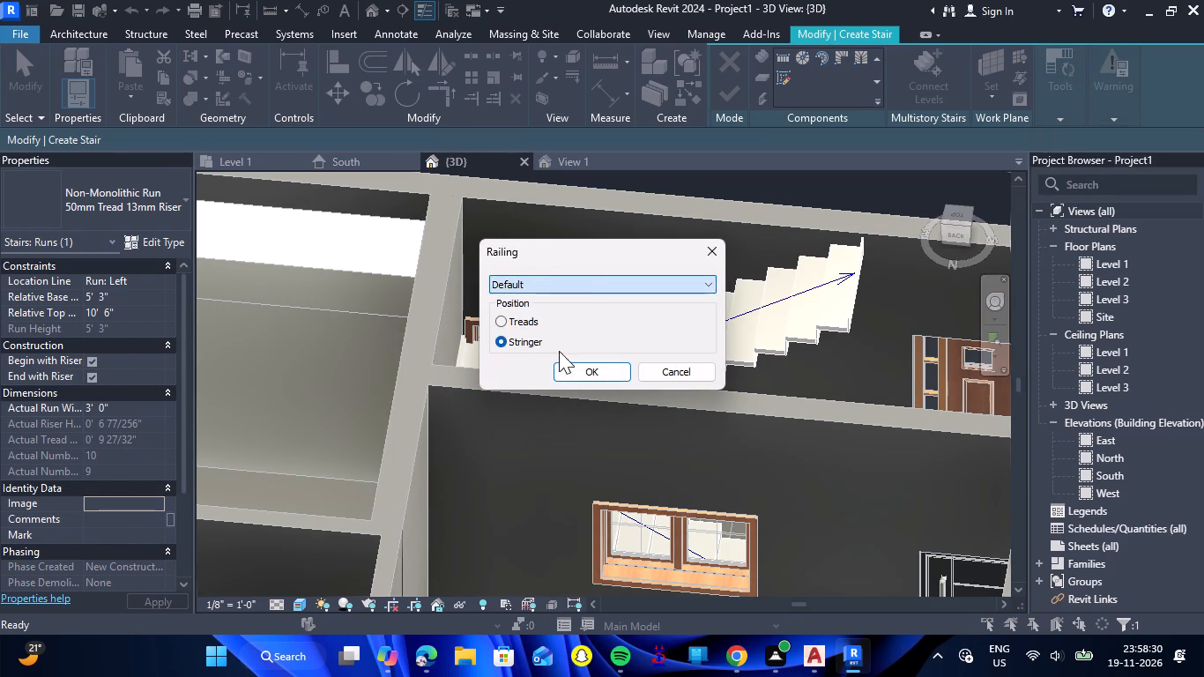
pyautogui.click(591, 370)
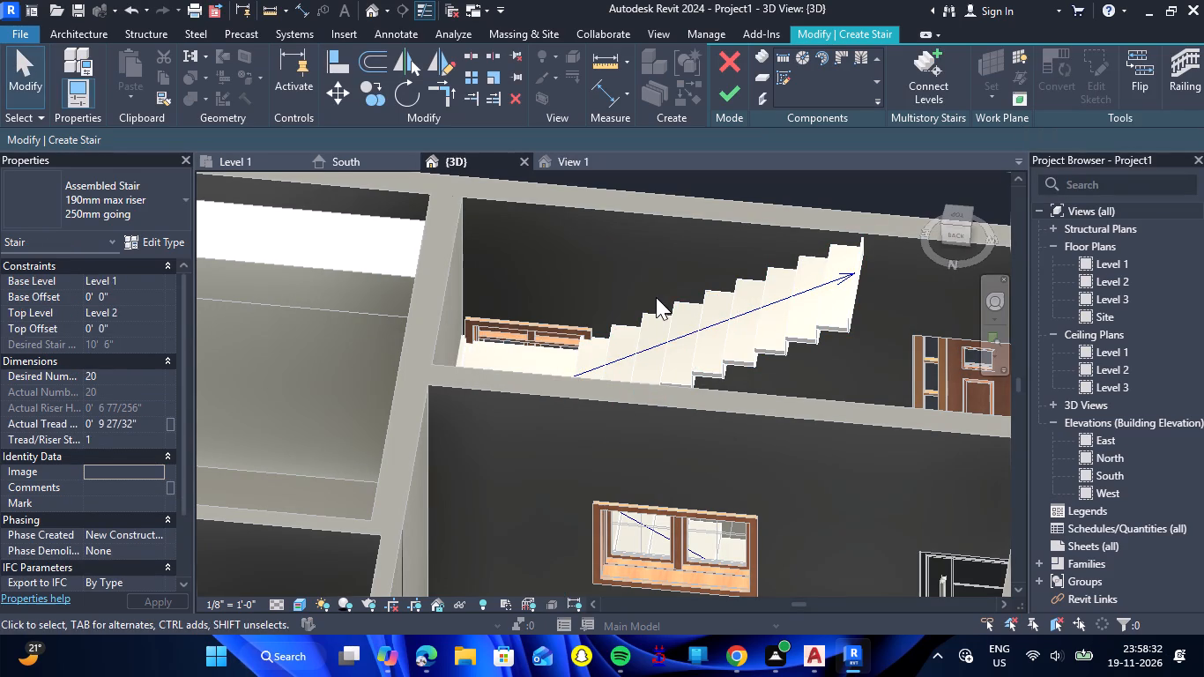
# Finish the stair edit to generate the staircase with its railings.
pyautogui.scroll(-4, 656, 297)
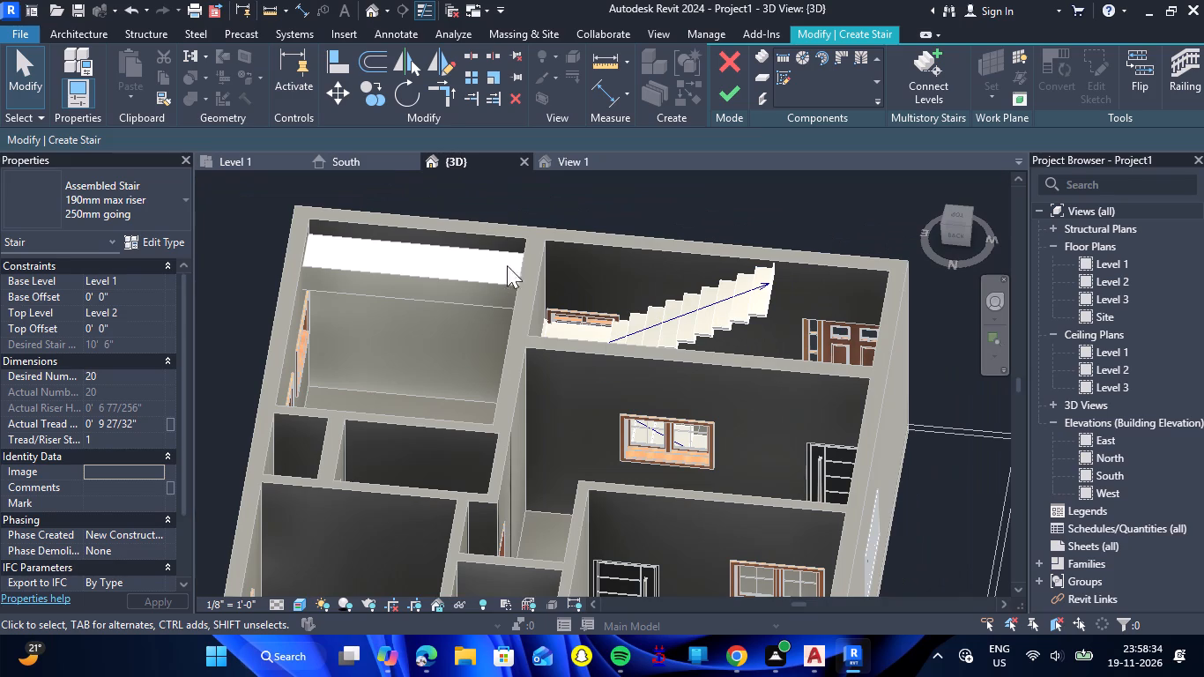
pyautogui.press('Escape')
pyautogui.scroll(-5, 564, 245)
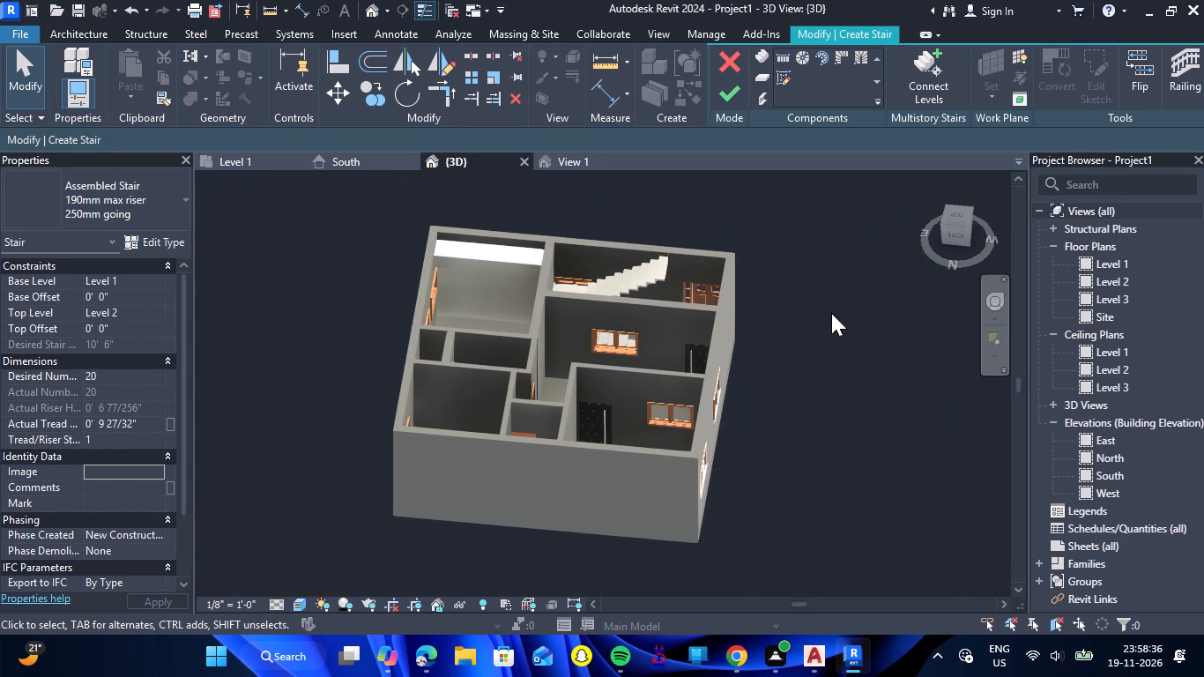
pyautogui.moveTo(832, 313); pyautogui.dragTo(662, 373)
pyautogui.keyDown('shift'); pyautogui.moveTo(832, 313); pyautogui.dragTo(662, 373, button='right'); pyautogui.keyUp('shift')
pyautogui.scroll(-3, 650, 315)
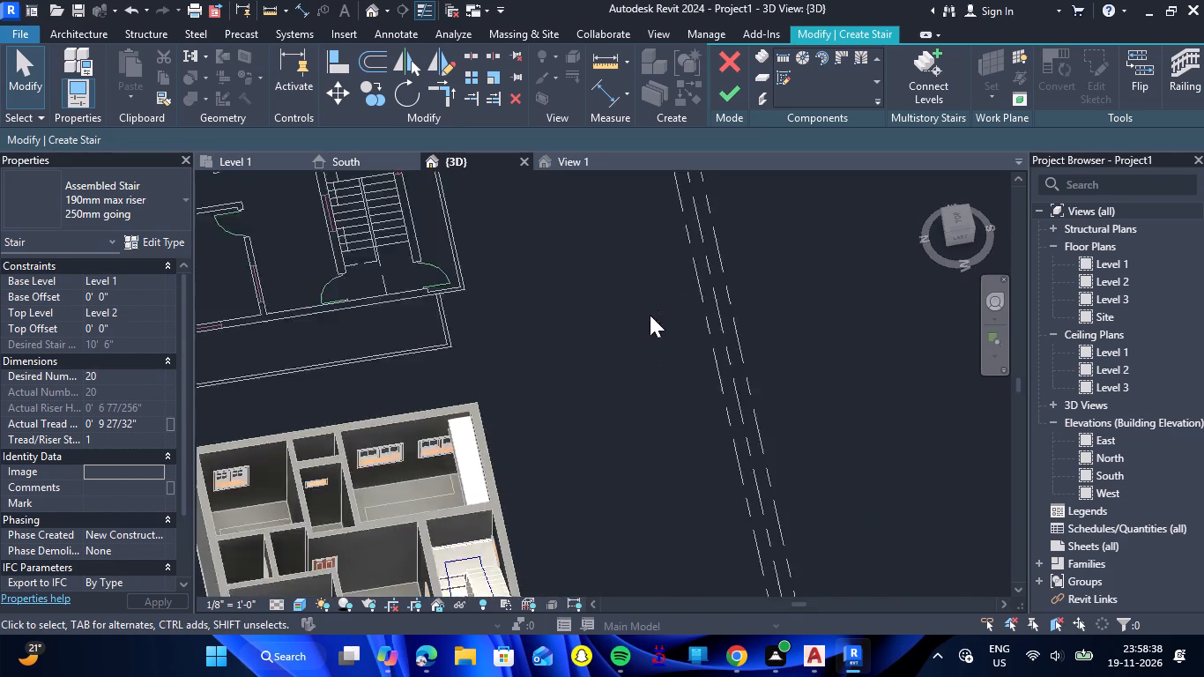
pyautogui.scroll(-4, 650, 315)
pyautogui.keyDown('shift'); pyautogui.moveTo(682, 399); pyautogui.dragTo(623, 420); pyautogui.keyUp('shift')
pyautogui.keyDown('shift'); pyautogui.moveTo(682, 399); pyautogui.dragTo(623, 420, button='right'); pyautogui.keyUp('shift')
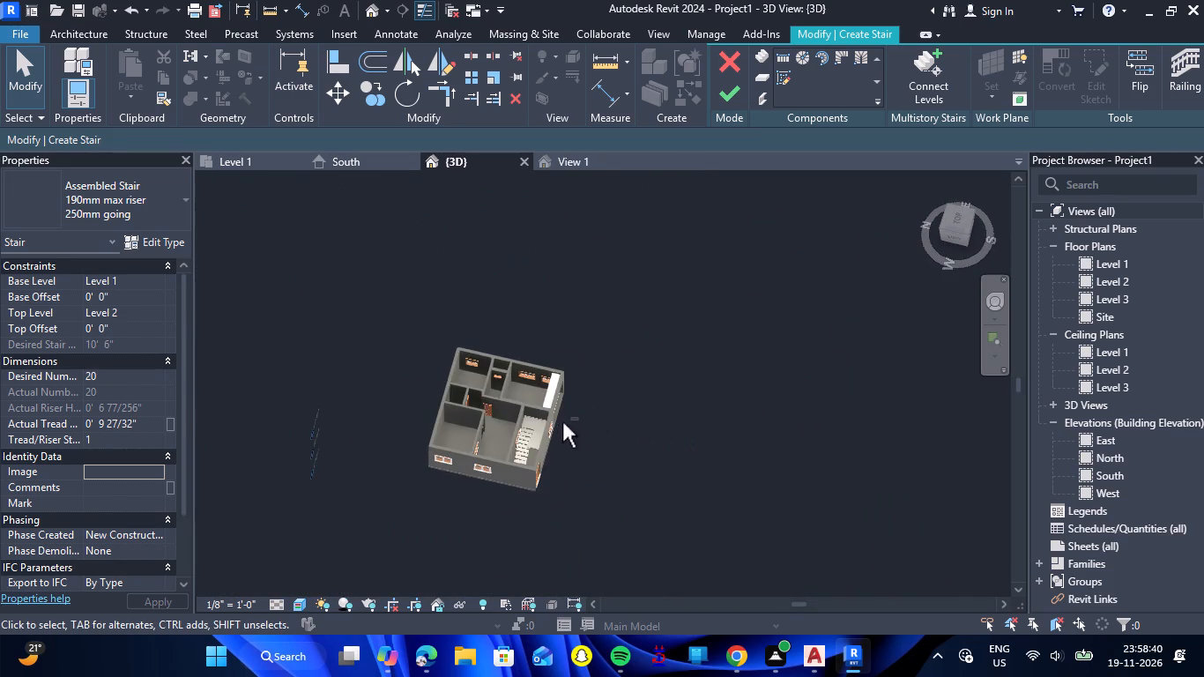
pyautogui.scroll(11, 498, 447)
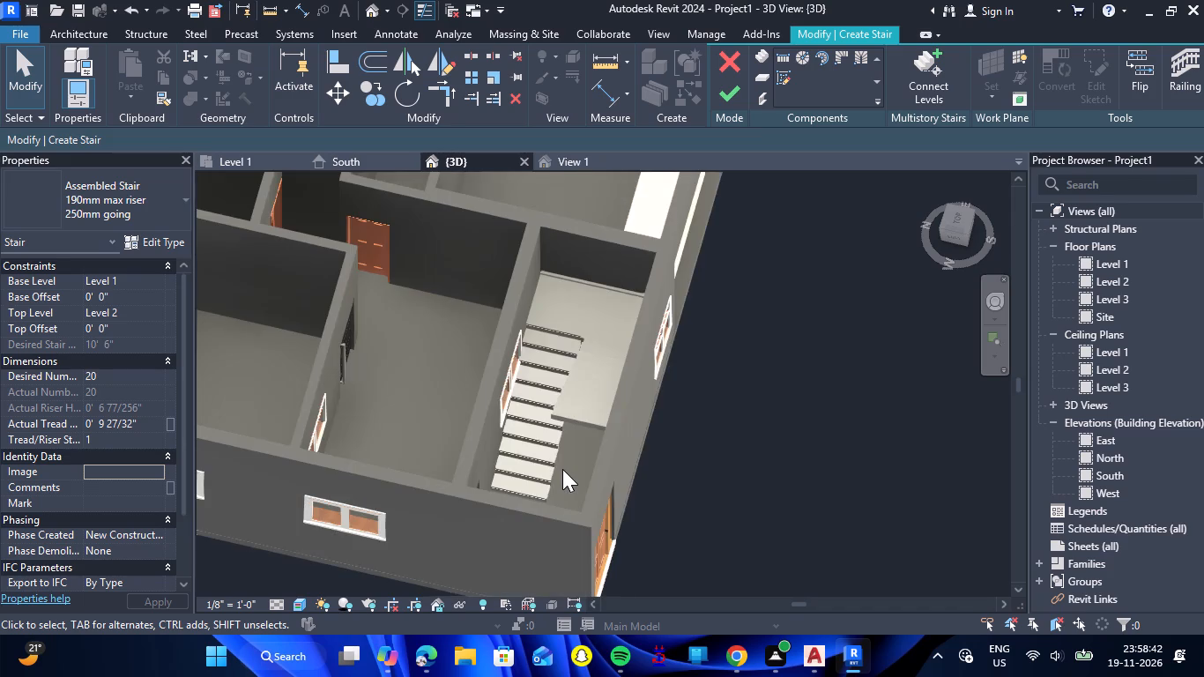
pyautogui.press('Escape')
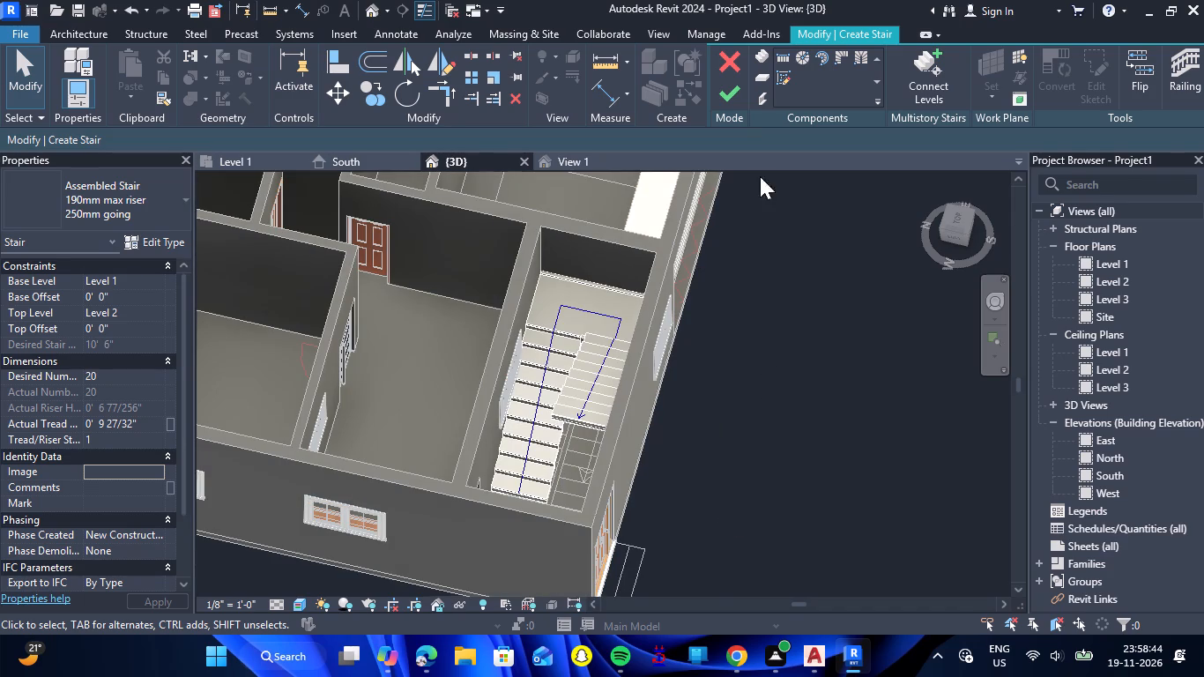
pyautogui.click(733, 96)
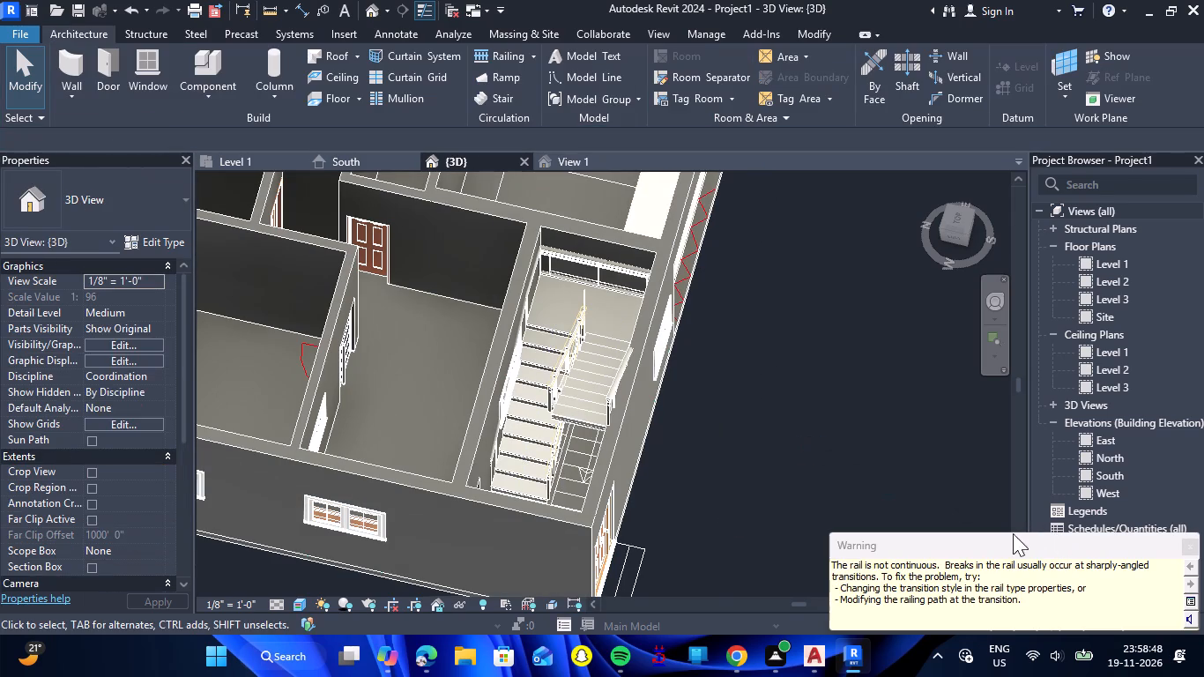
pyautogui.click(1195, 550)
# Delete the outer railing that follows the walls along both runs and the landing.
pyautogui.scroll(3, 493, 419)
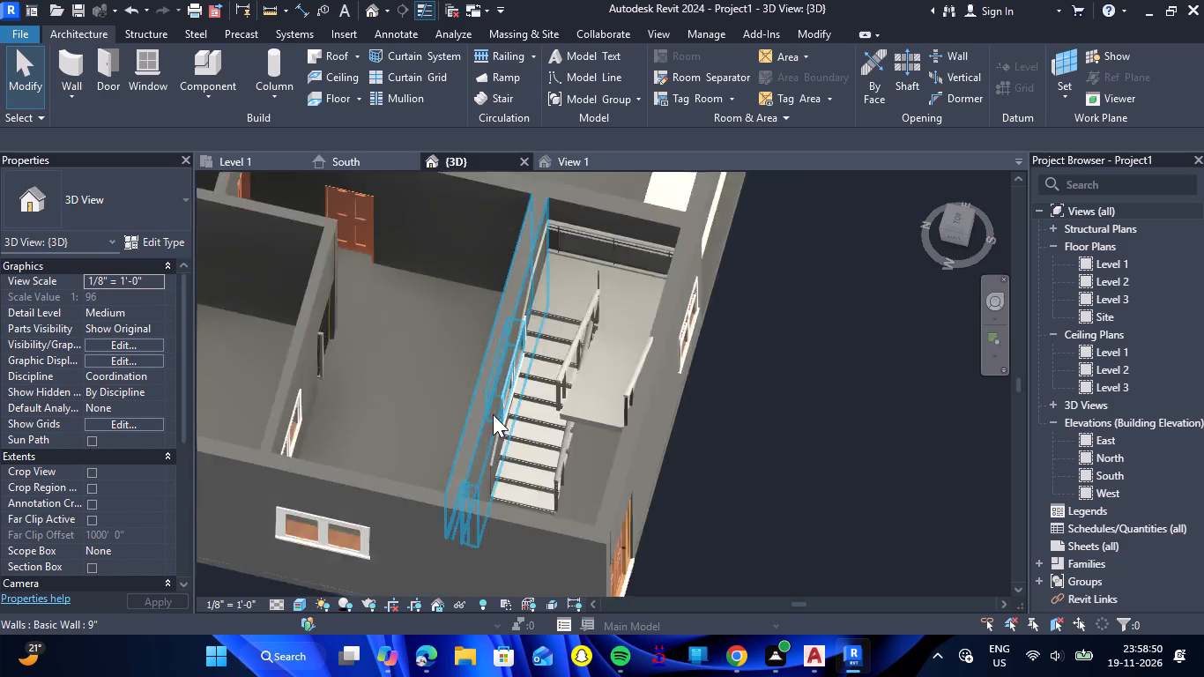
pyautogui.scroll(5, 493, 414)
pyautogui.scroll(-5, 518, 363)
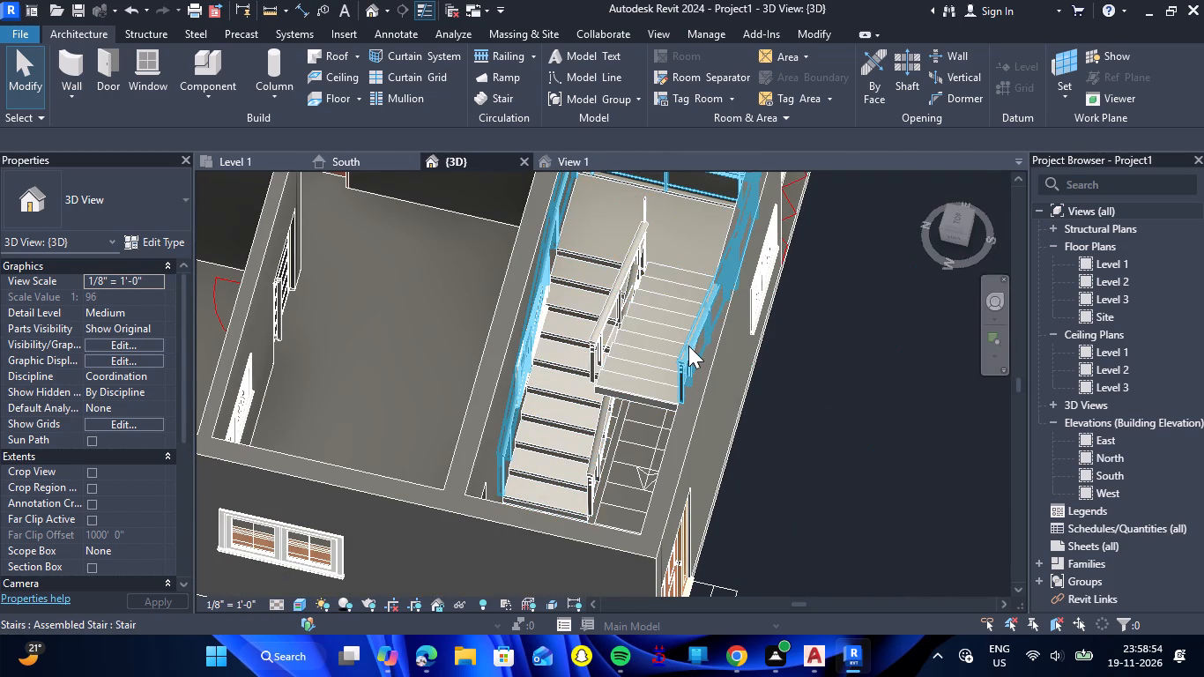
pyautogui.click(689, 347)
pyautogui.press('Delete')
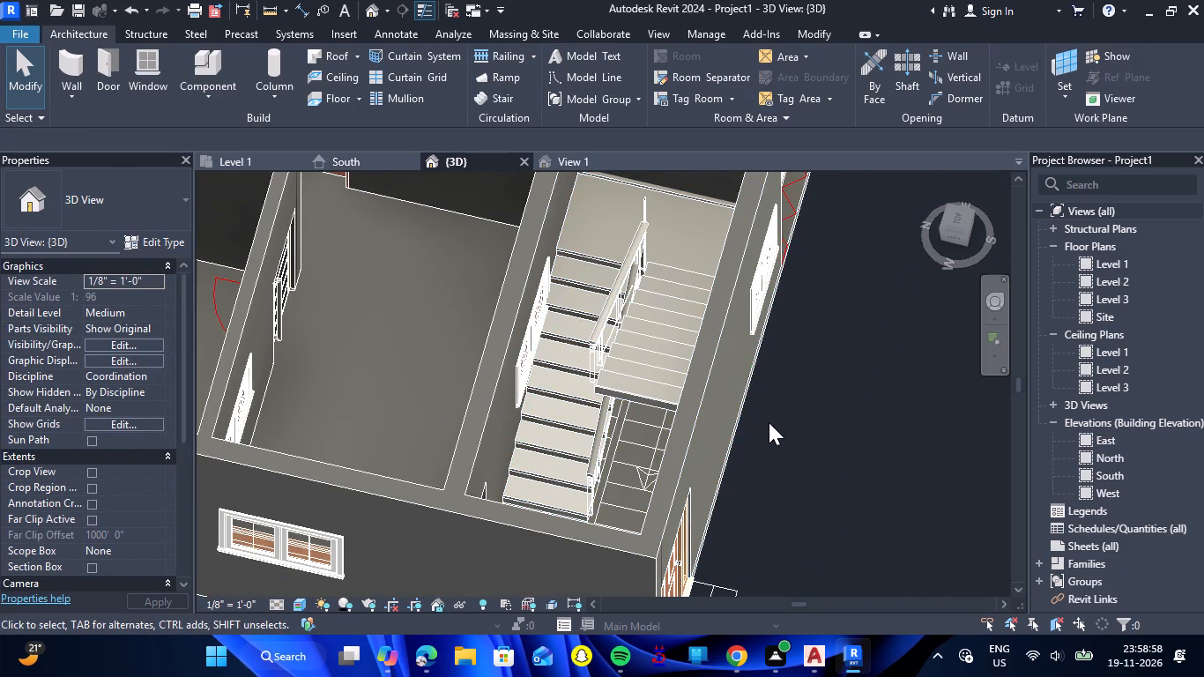
# Examine the inner railing between the two runs from the lower end of the stair.
pyautogui.keyDown('shift'); pyautogui.moveTo(769, 422); pyautogui.dragTo(869, 410); pyautogui.keyUp('shift')
pyautogui.keyDown('shift'); pyautogui.moveTo(769, 422); pyautogui.dragTo(869, 410, button='right'); pyautogui.keyUp('shift')
pyautogui.scroll(-7, 702, 397)
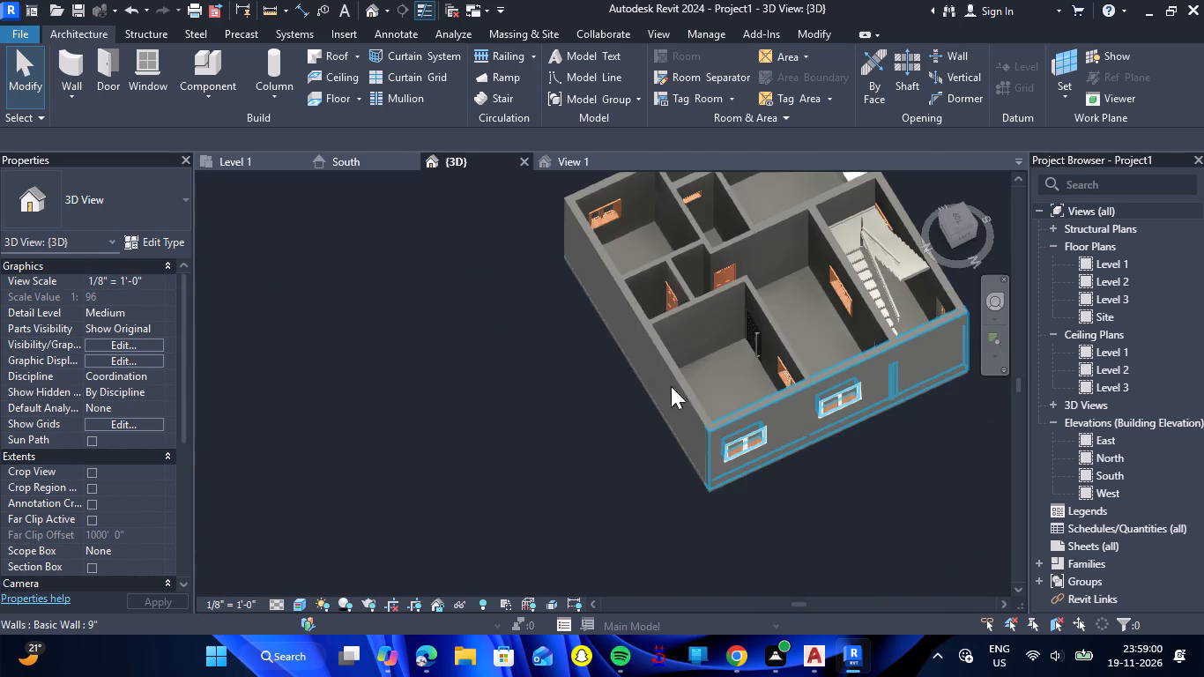
pyautogui.scroll(8, 885, 263)
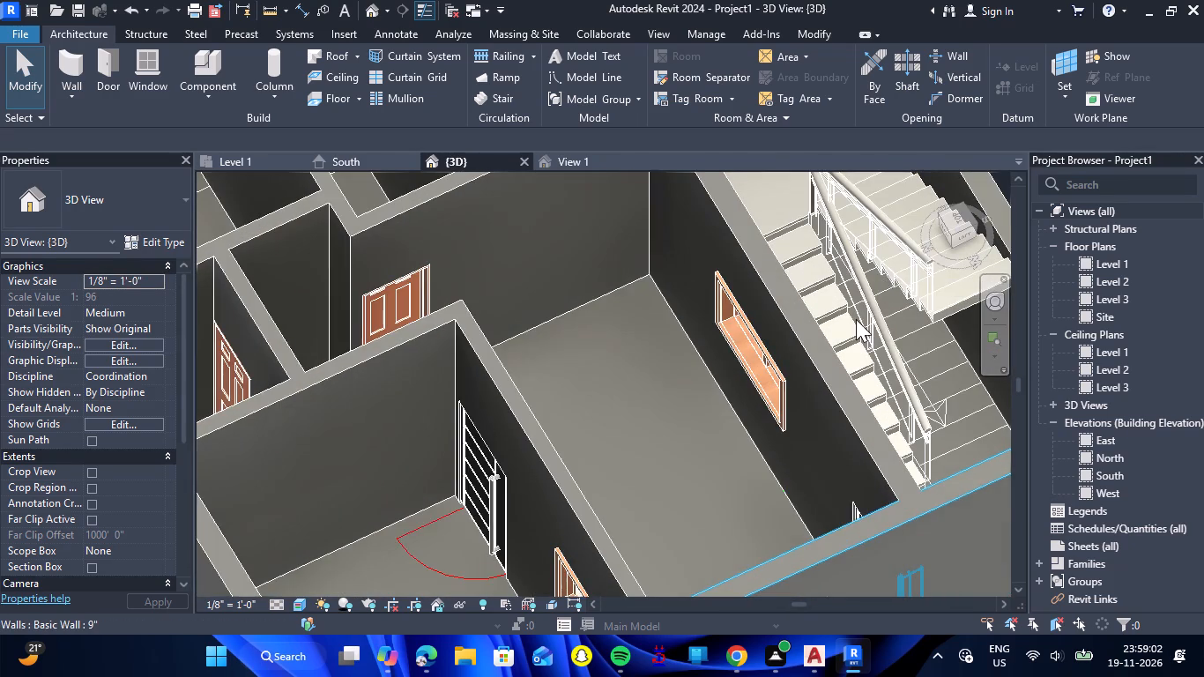
pyautogui.scroll(2, 856, 319)
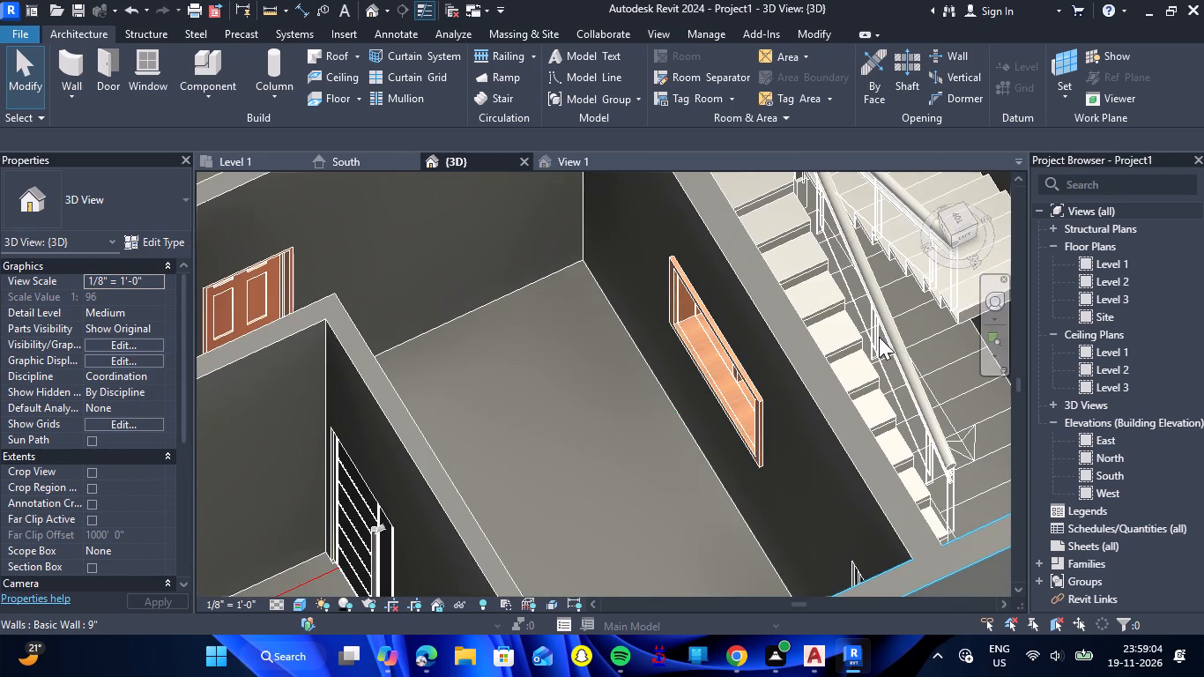
pyautogui.click(888, 338)
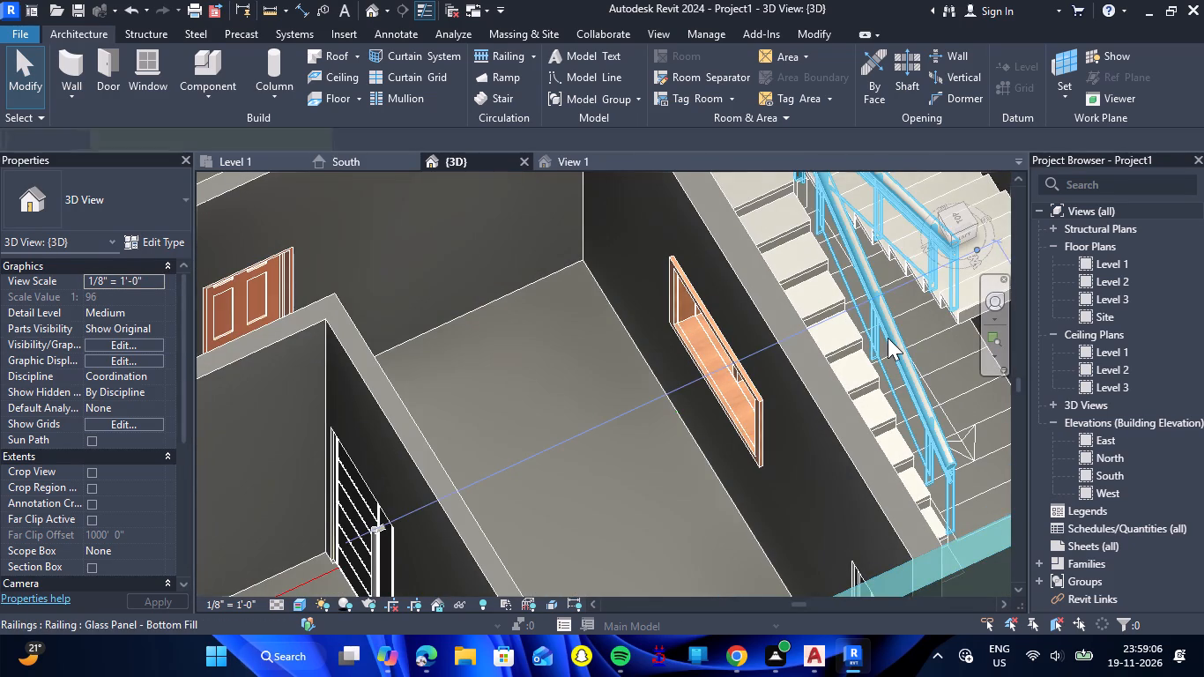
pyautogui.press('Escape')
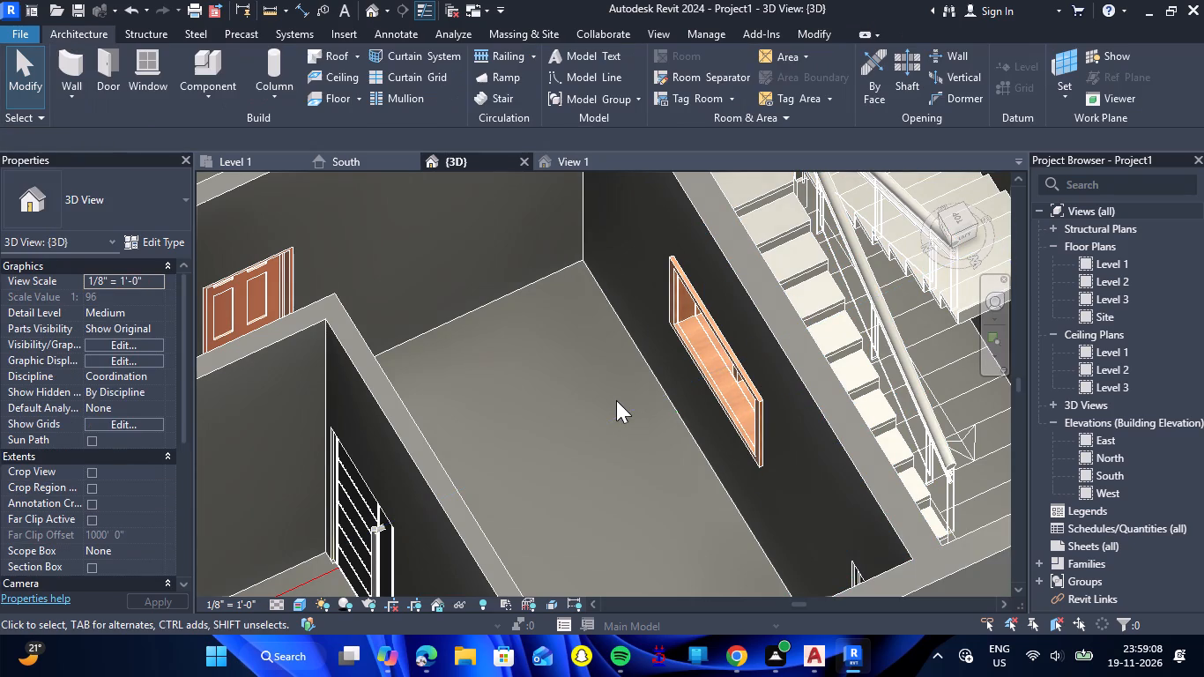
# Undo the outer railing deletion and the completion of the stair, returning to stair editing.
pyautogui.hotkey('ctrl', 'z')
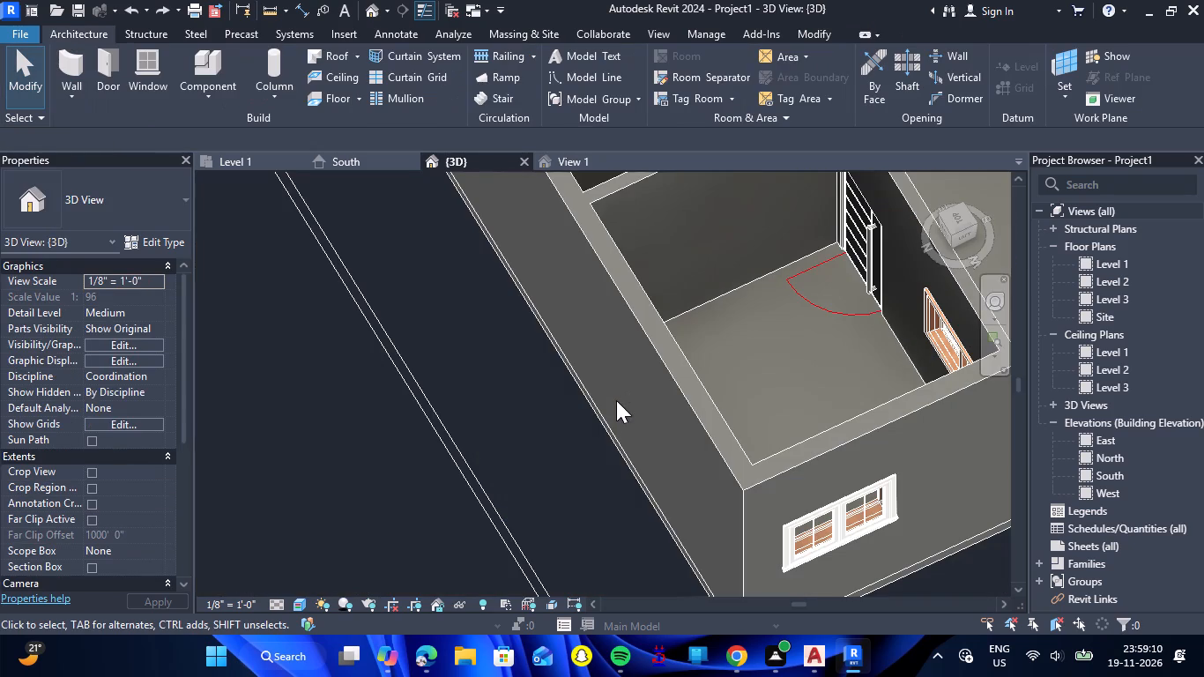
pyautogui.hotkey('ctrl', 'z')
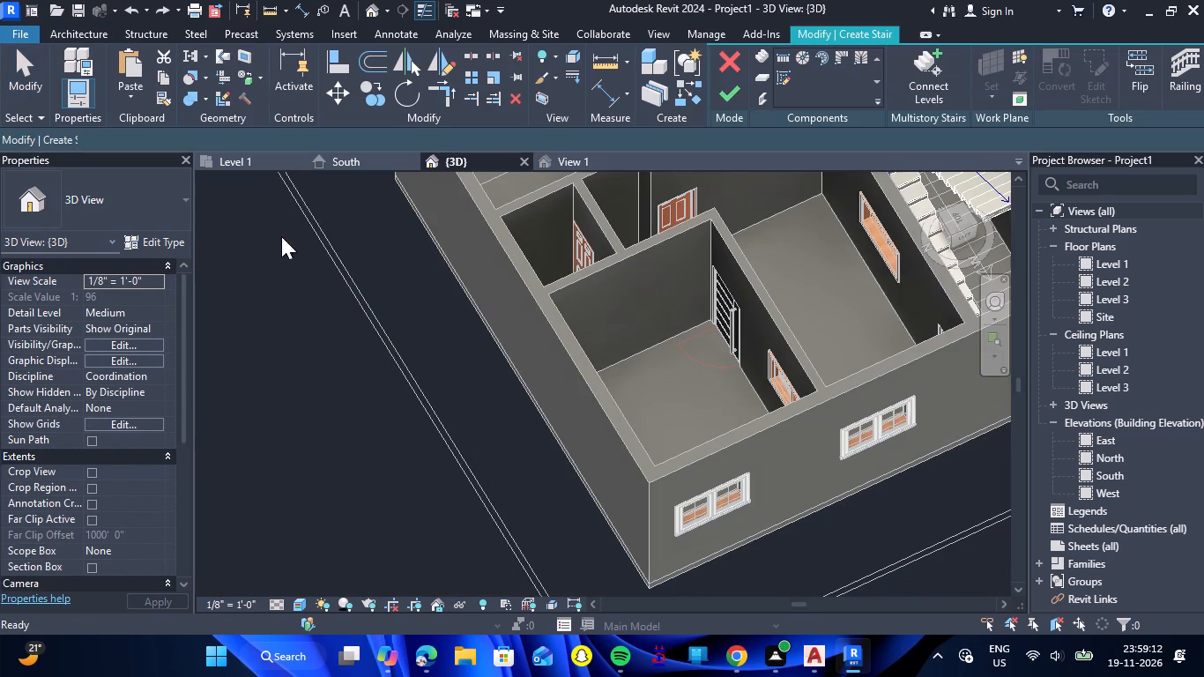
# On the Level 1 plan, keep undoing until both deleted inner stringers between the flights are restored.
pyautogui.click(243, 158)
pyautogui.hotkey('ctrl', 'z')
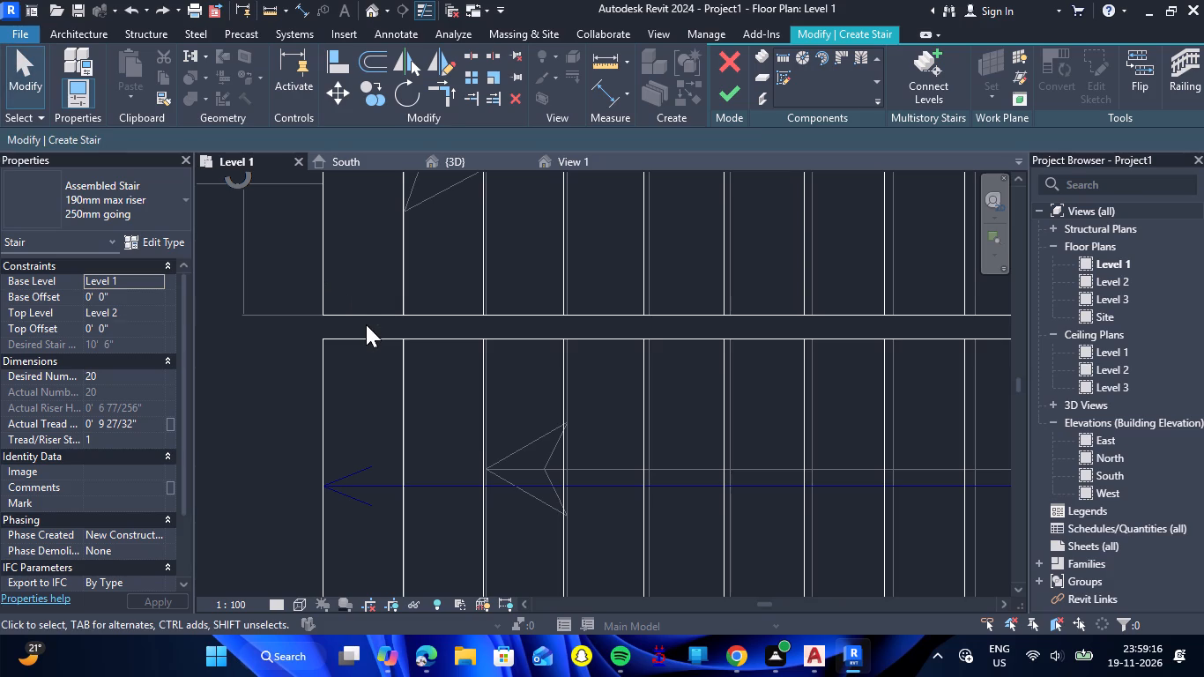
pyautogui.hotkey('ctrl', 'z')
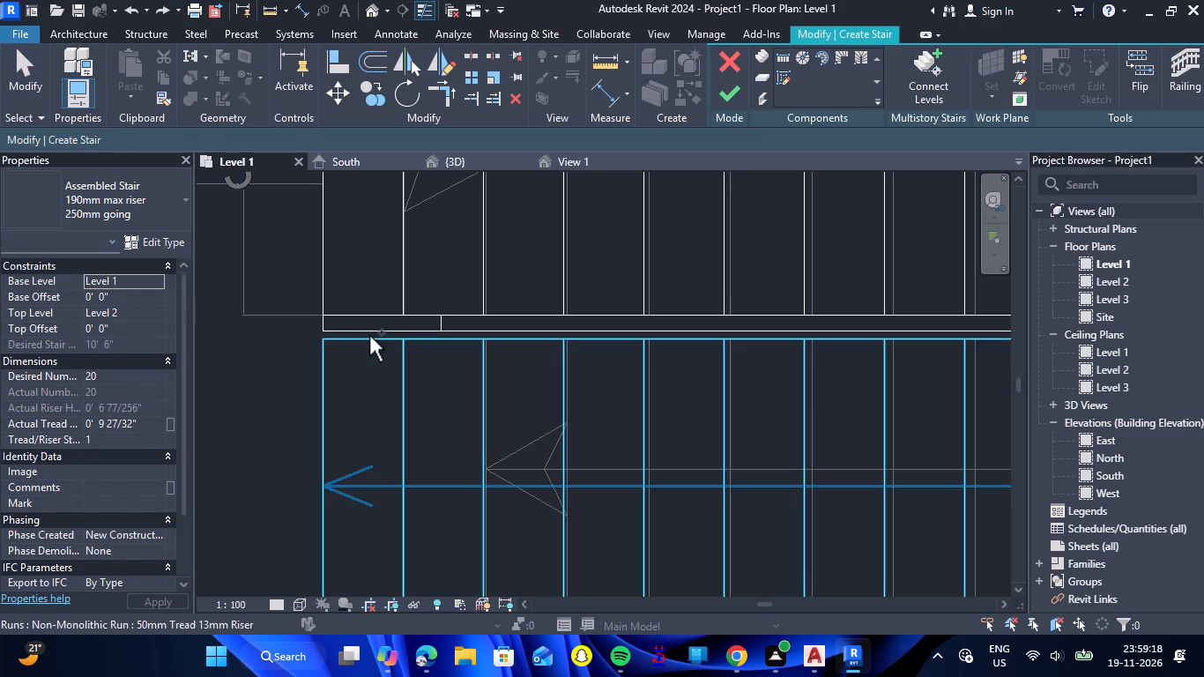
pyautogui.hotkey('ctrl', 'z')
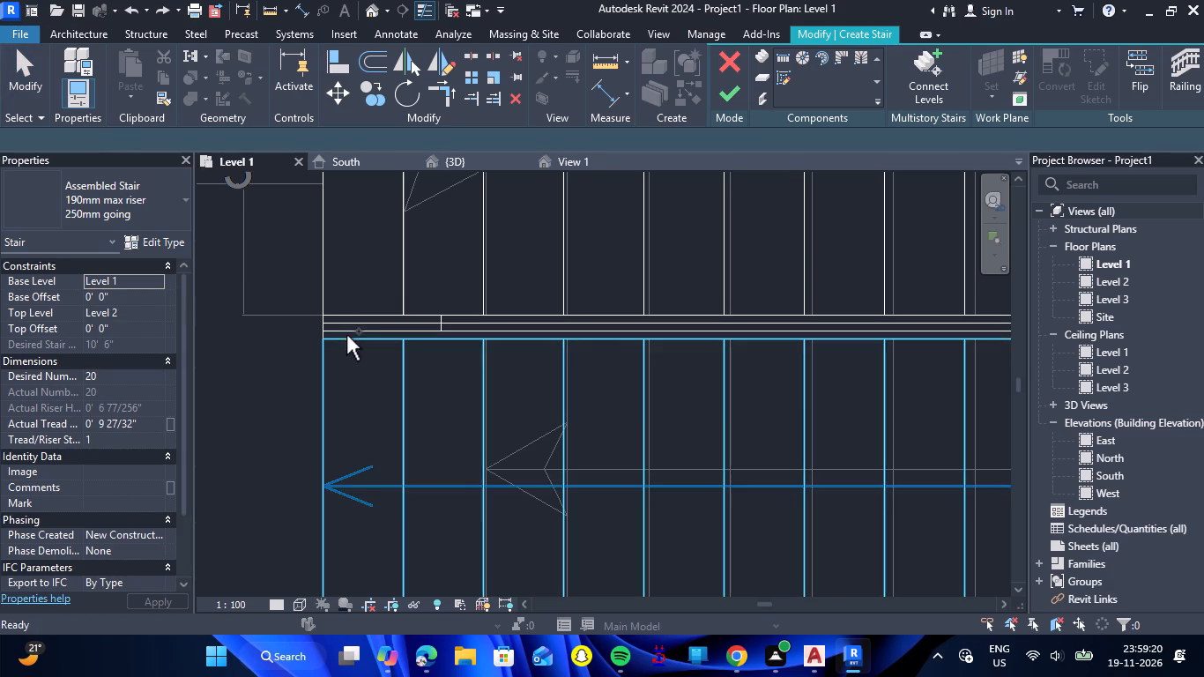
# Check the stair in the 3D view and finish the stair edit with both inner stringers in place.
pyautogui.click(458, 154)
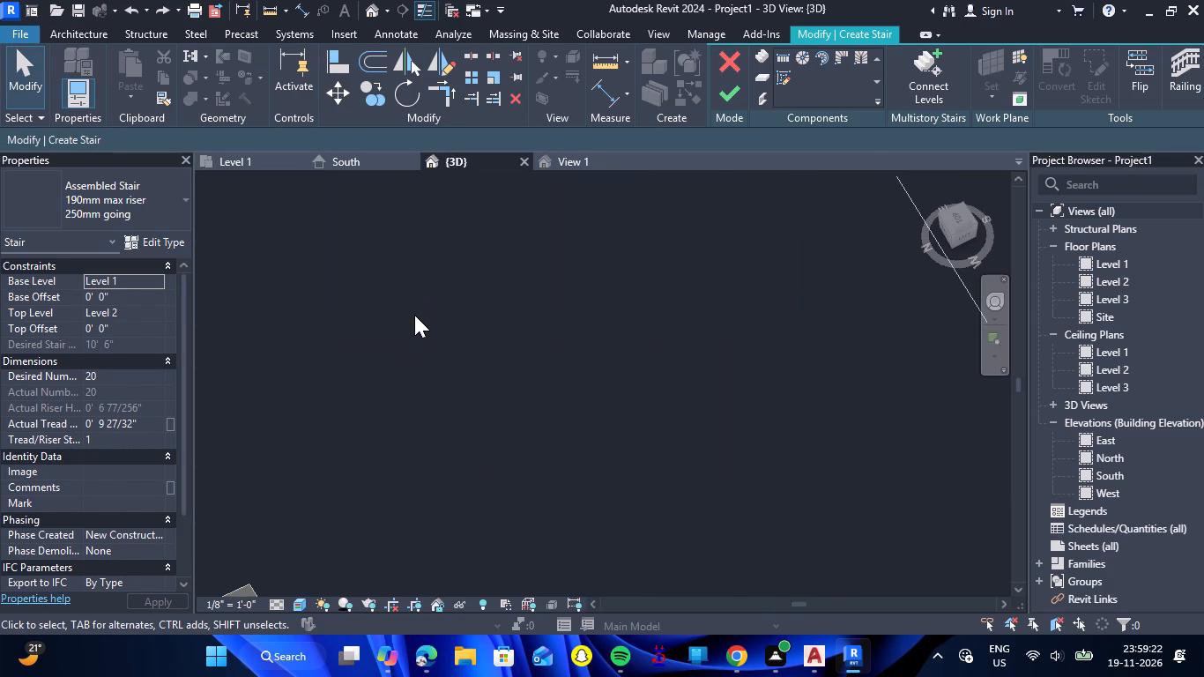
pyautogui.scroll(-15, 405, 311)
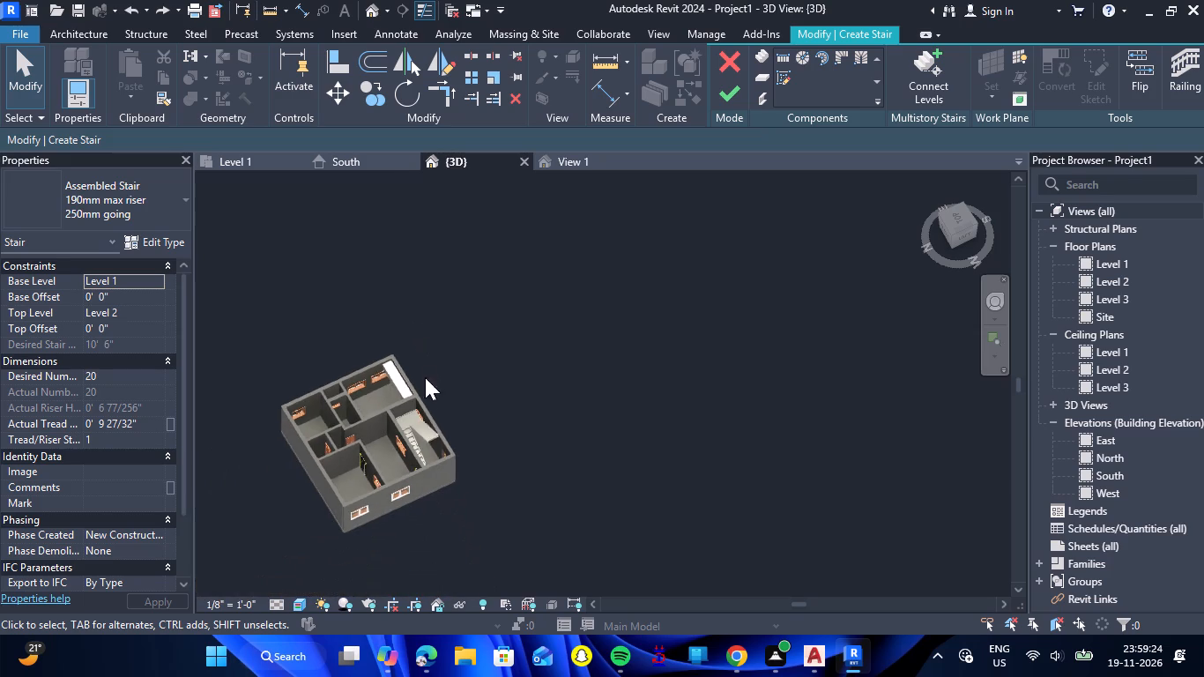
pyautogui.scroll(11, 420, 451)
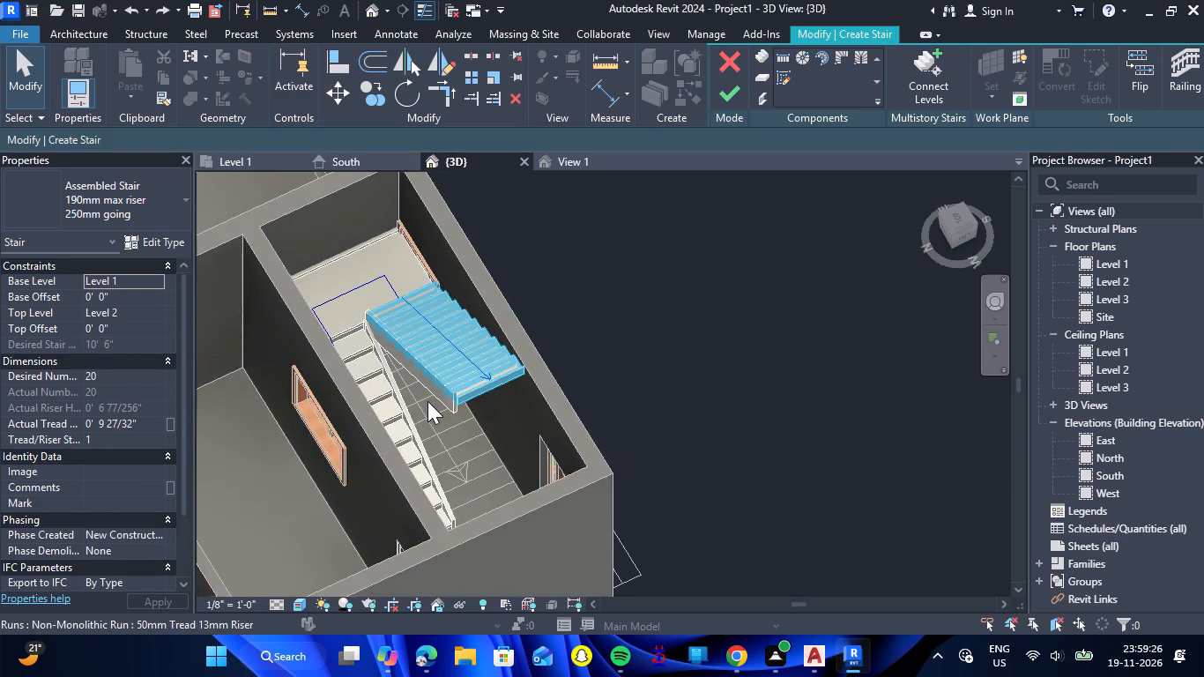
pyautogui.scroll(2, 427, 401)
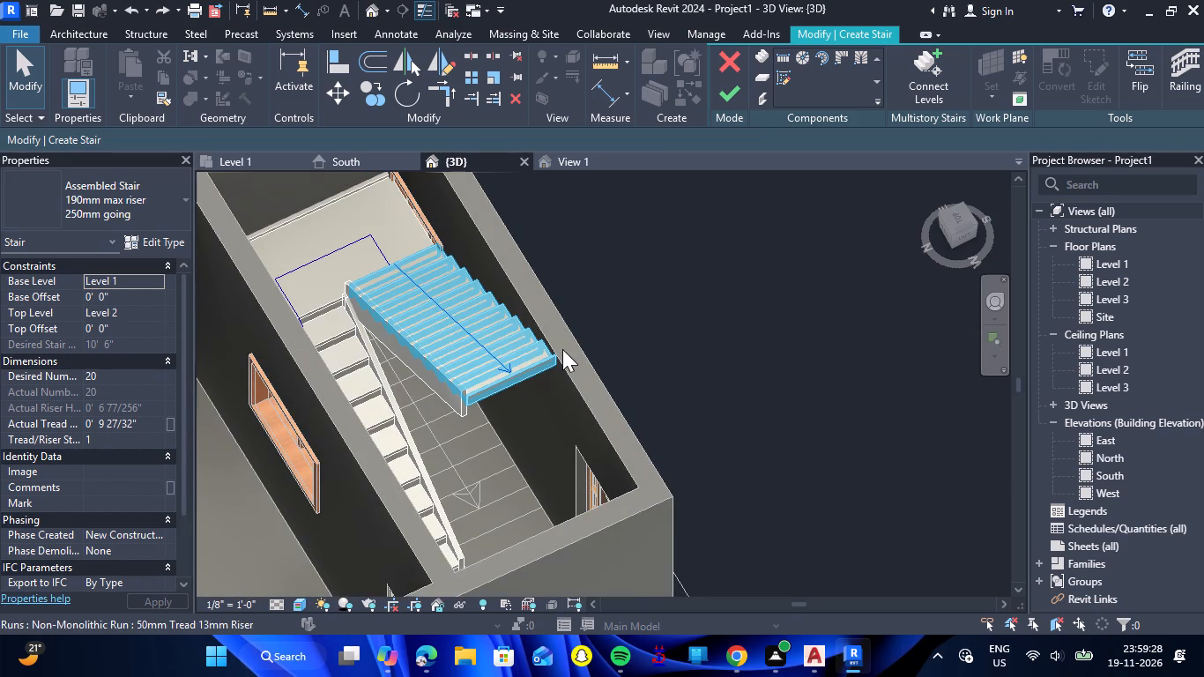
pyautogui.click(745, 95)
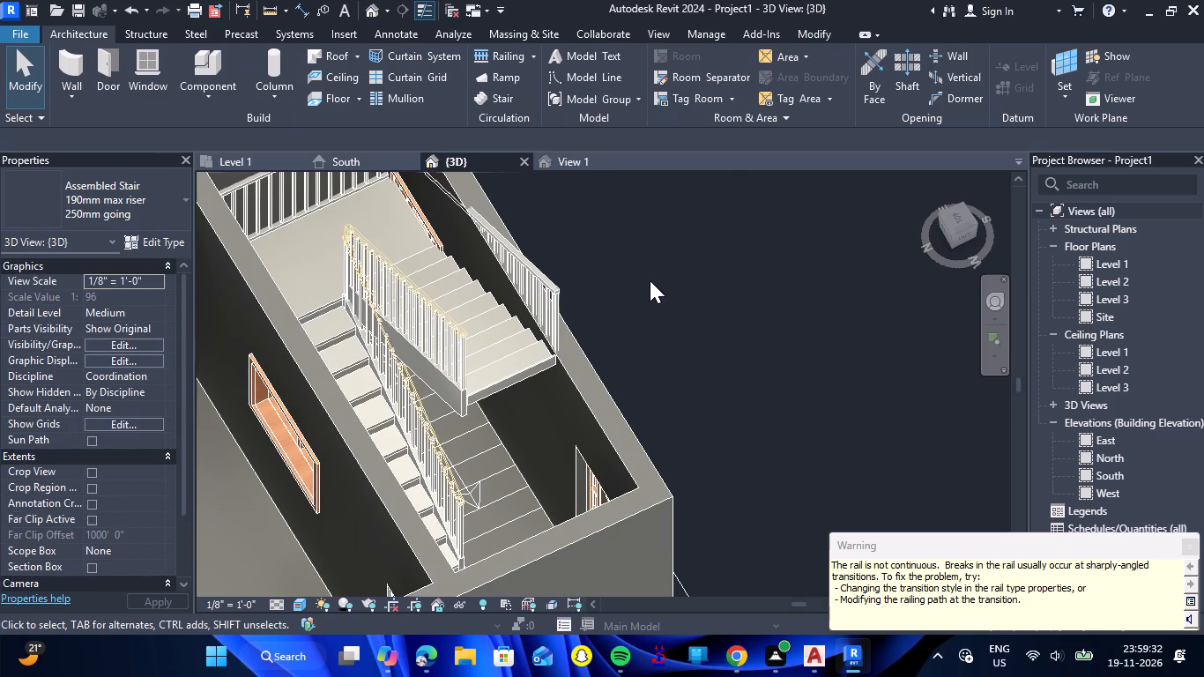
pyautogui.click(1186, 546)
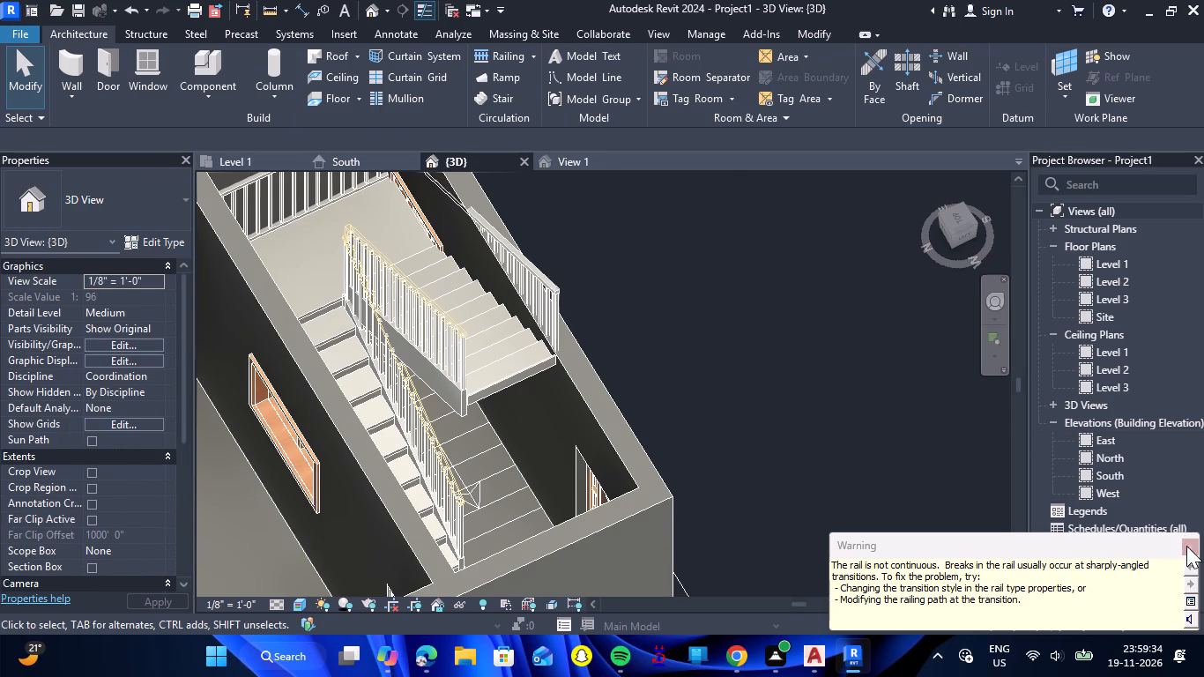
# Delete the outer railing that runs along the walls of both flights and the landing.
pyautogui.scroll(-3, 526, 324)
pyautogui.click(544, 298)
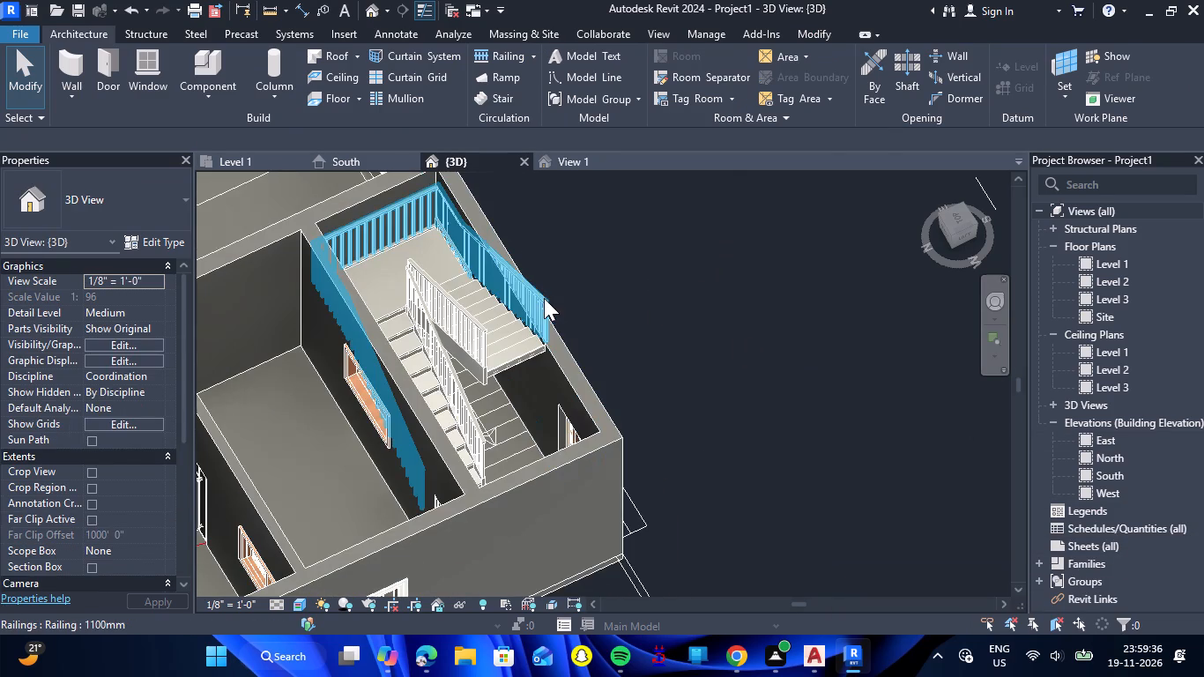
pyautogui.press('Delete')
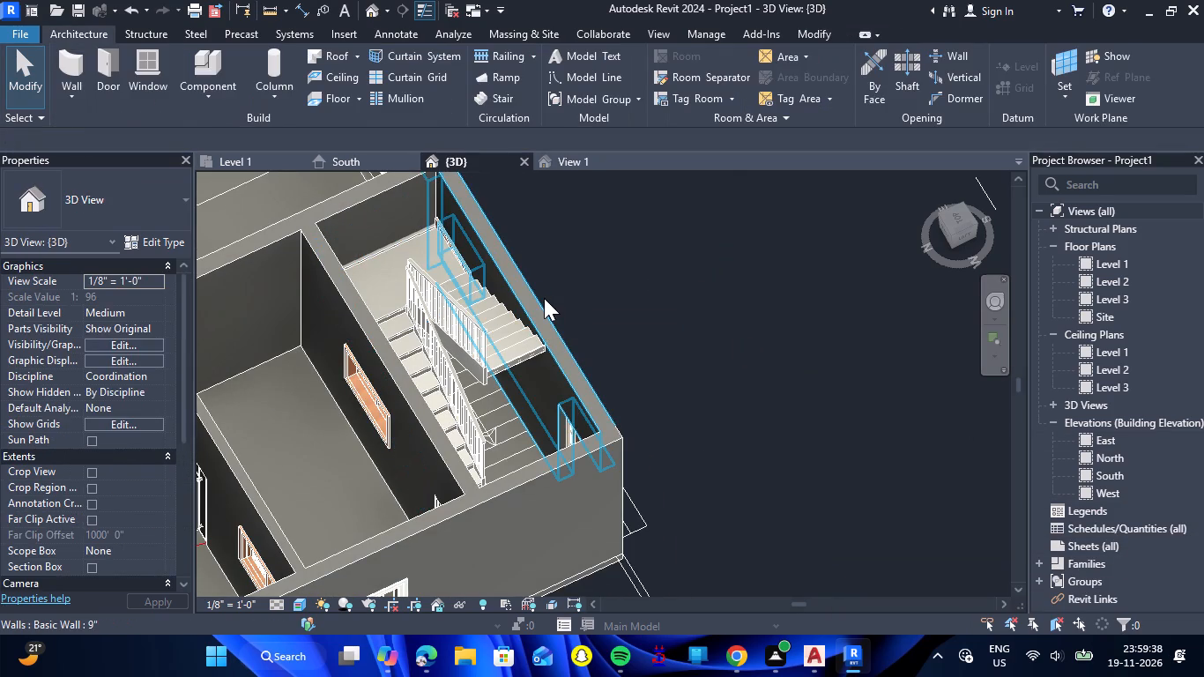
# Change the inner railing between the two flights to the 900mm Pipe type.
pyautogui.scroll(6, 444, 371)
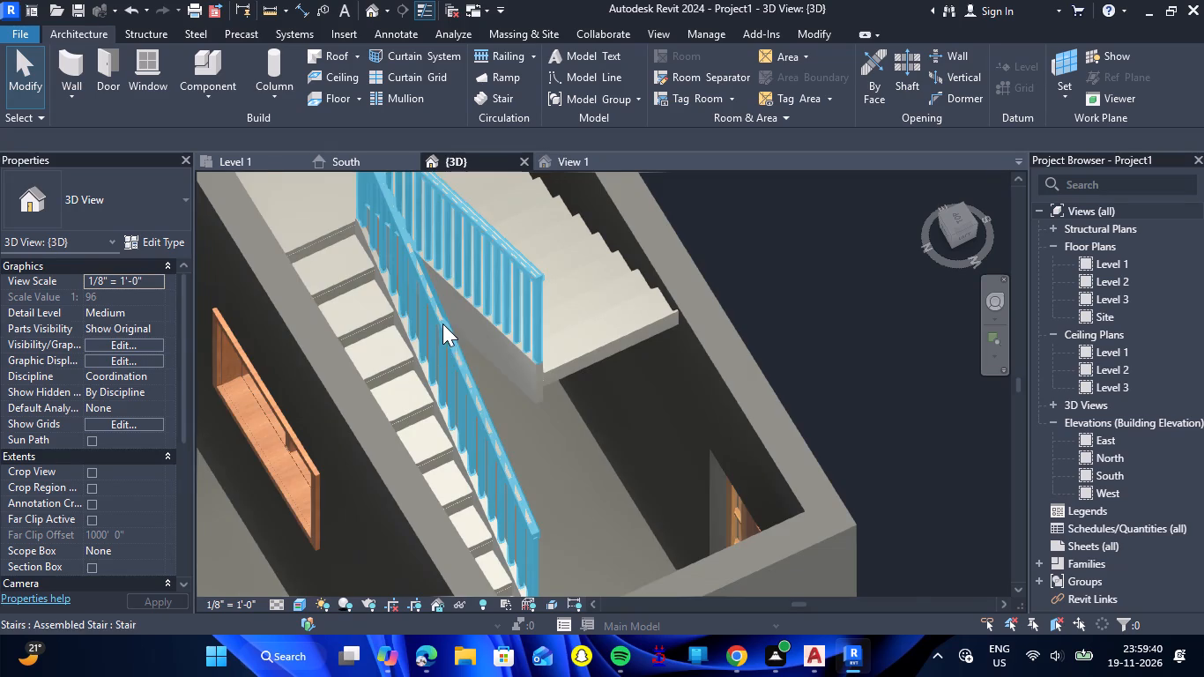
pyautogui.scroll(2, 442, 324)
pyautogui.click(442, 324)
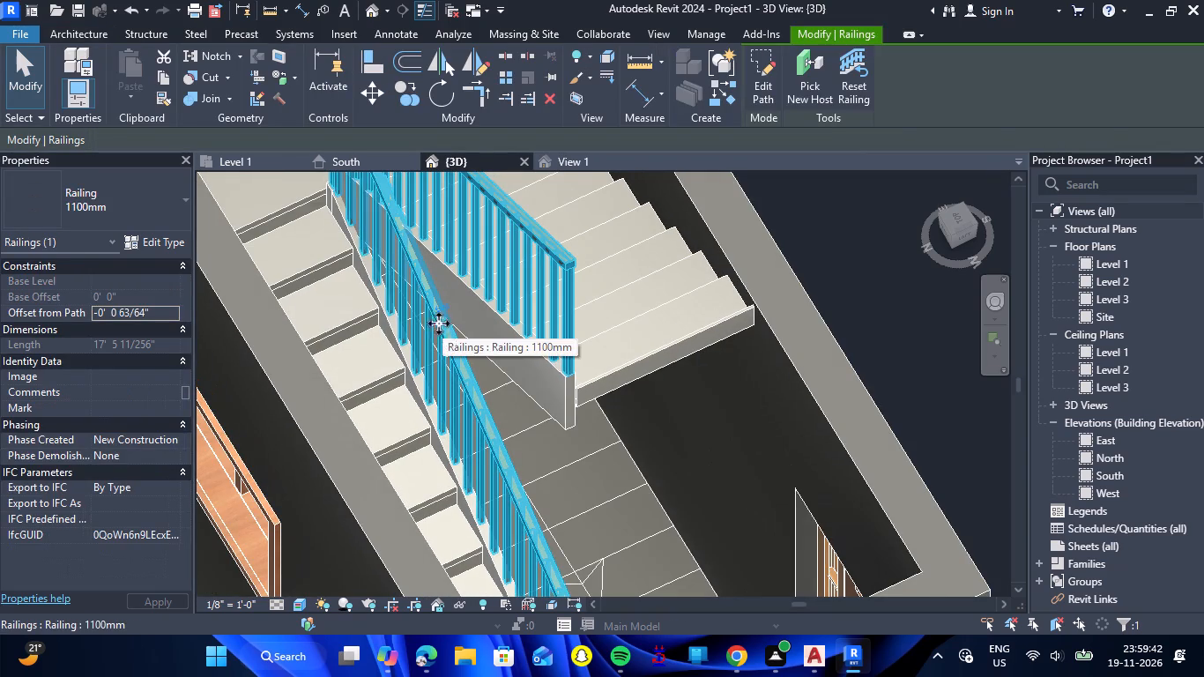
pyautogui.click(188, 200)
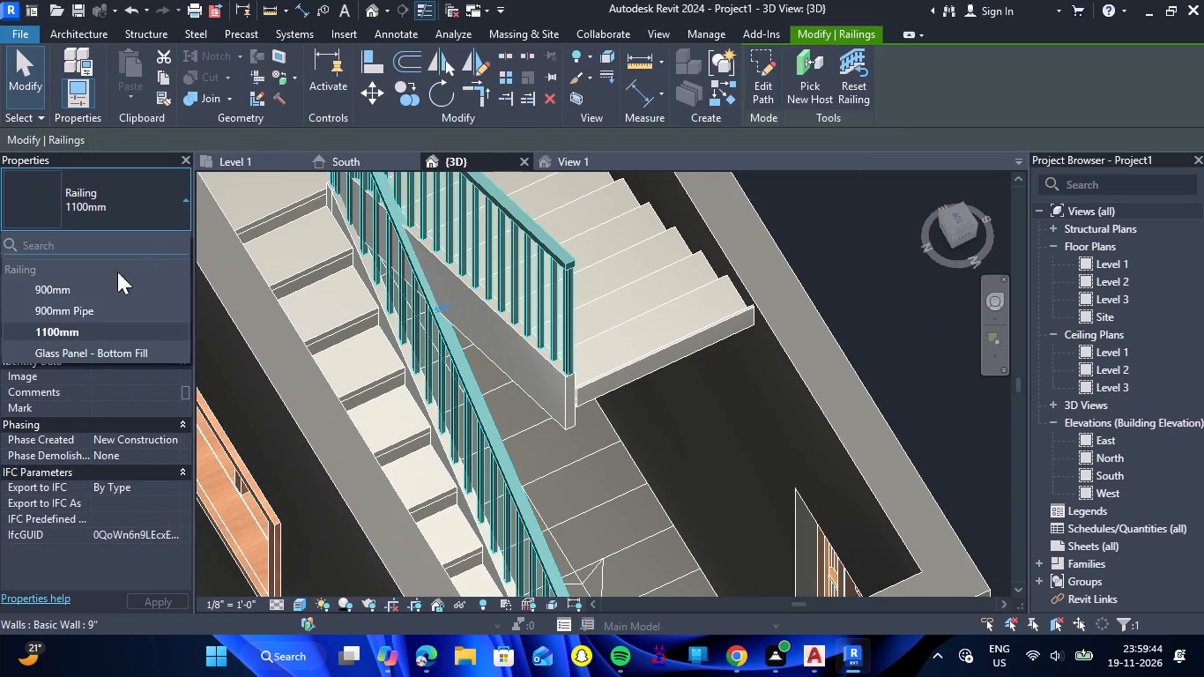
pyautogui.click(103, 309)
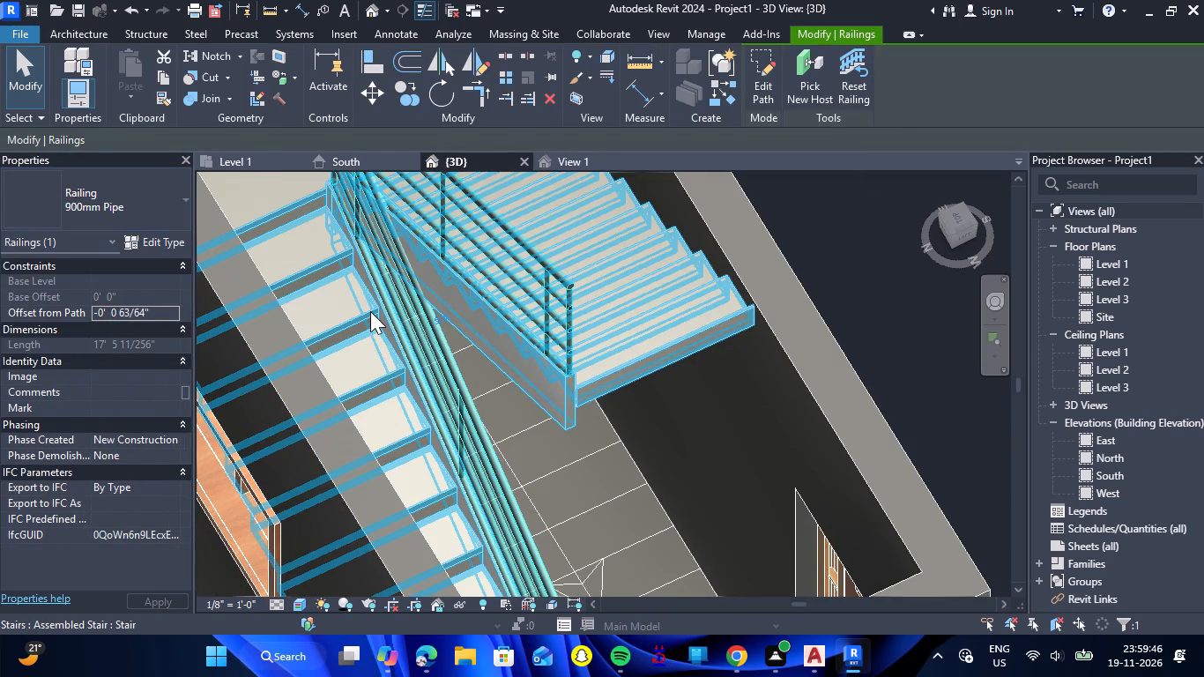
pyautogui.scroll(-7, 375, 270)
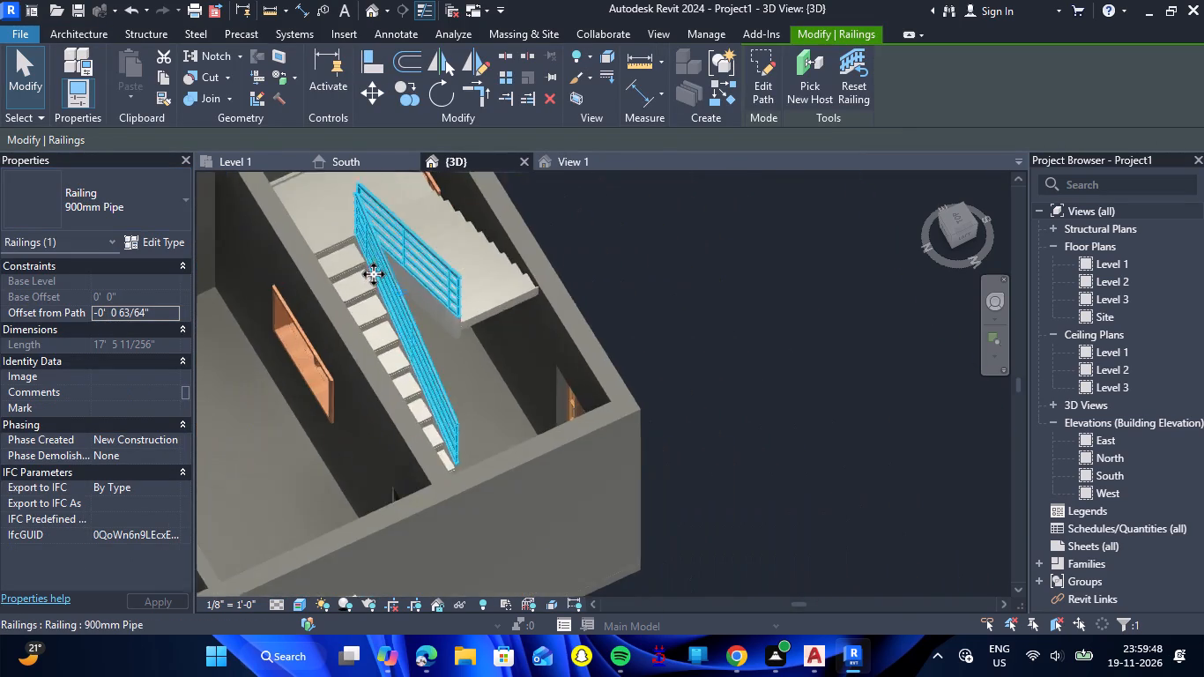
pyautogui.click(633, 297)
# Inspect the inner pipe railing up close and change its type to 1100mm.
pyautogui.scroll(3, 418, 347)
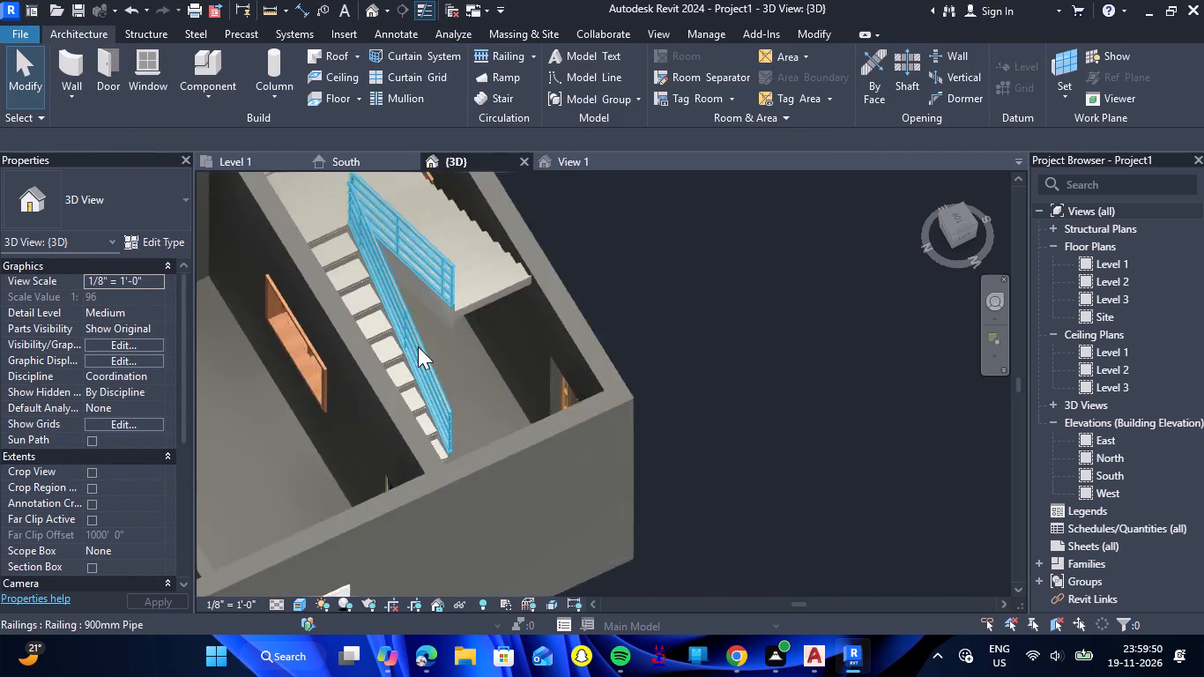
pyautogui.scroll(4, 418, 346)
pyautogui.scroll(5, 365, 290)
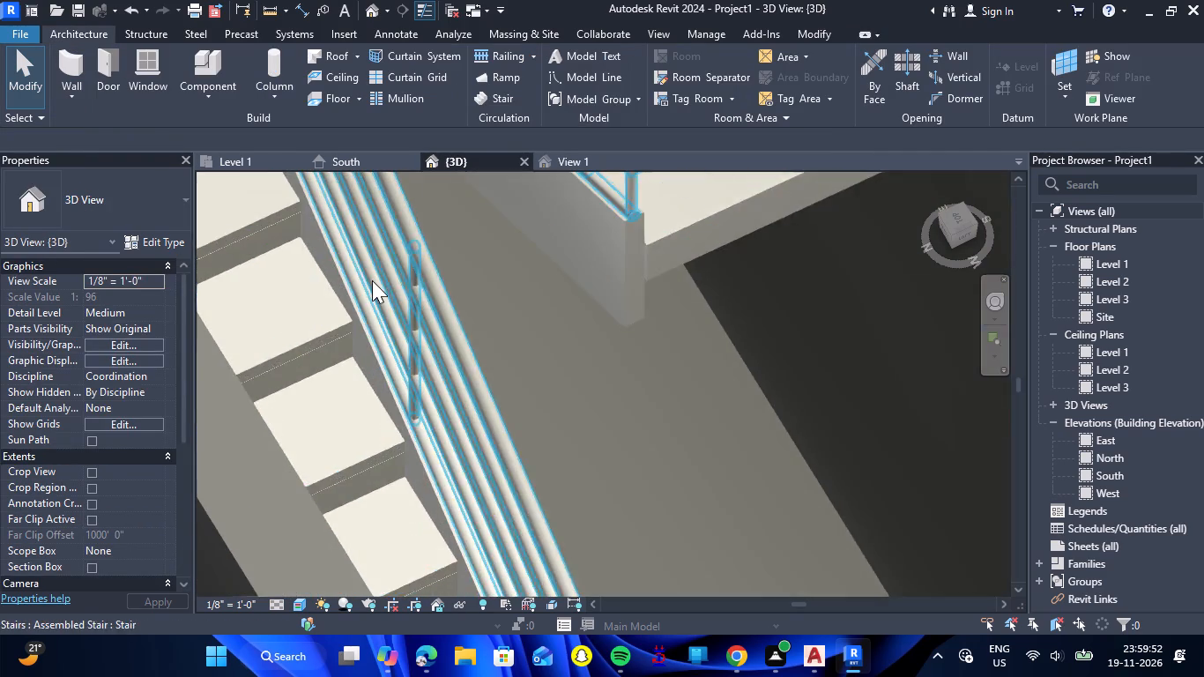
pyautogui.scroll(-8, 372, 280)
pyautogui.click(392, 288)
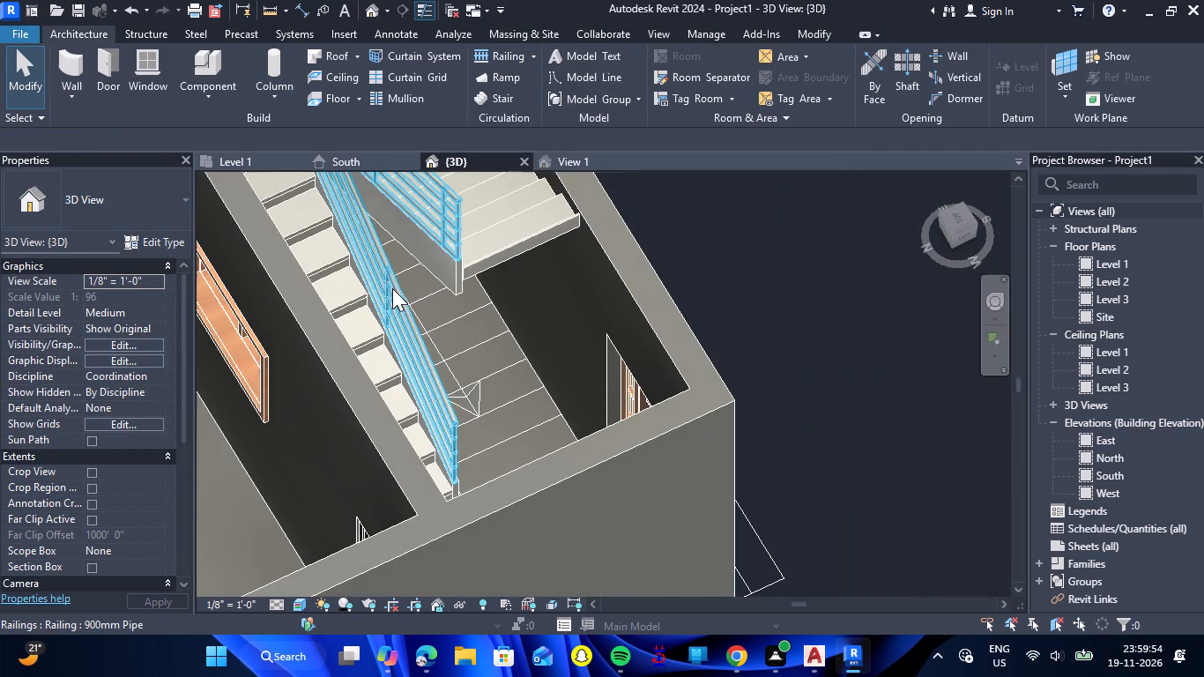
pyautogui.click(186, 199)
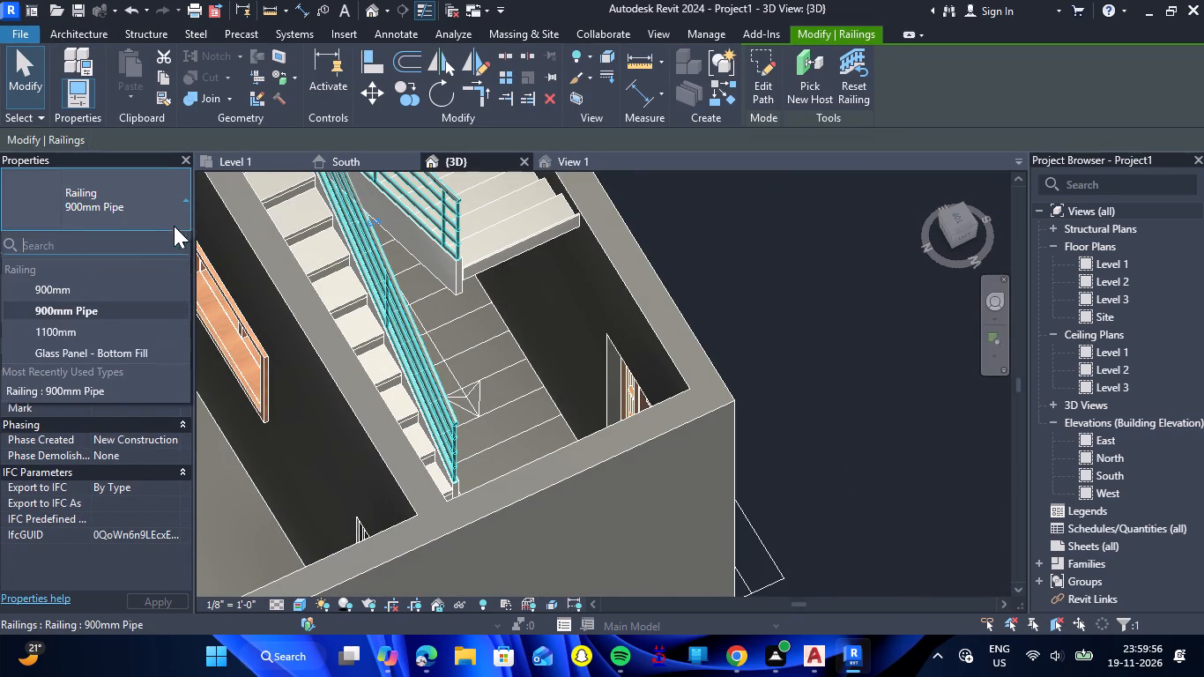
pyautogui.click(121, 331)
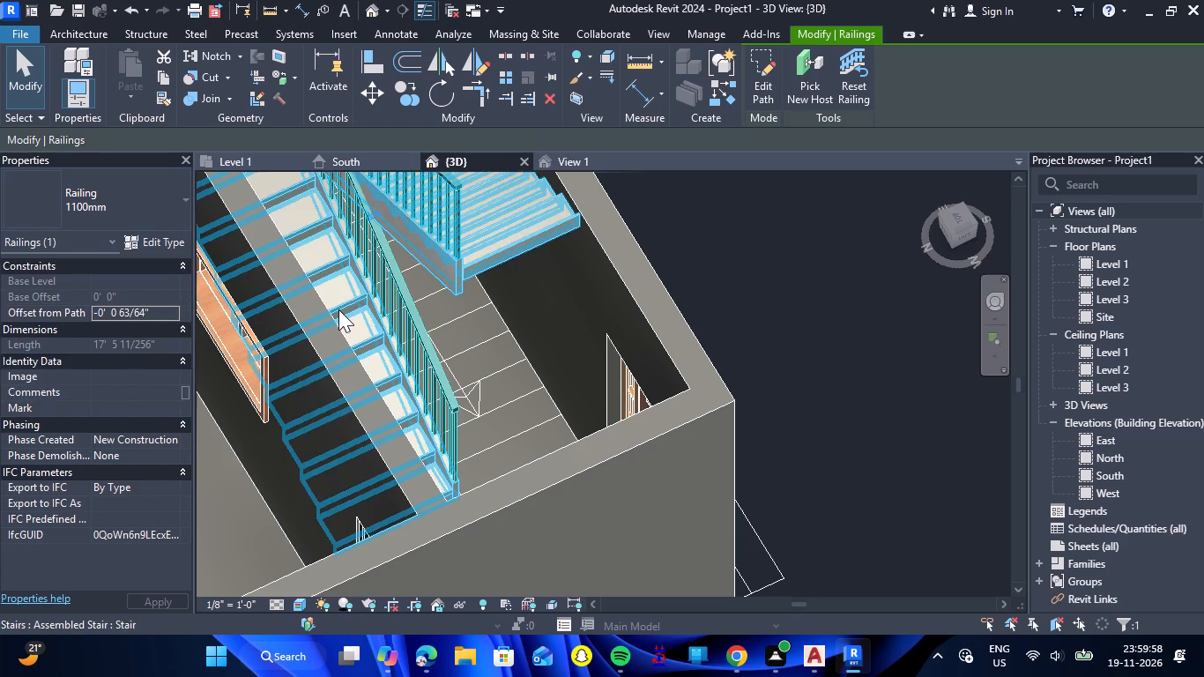
# Change the inner staircase railing to the Glass Panel - Bottom Fill type.
pyautogui.click(178, 199)
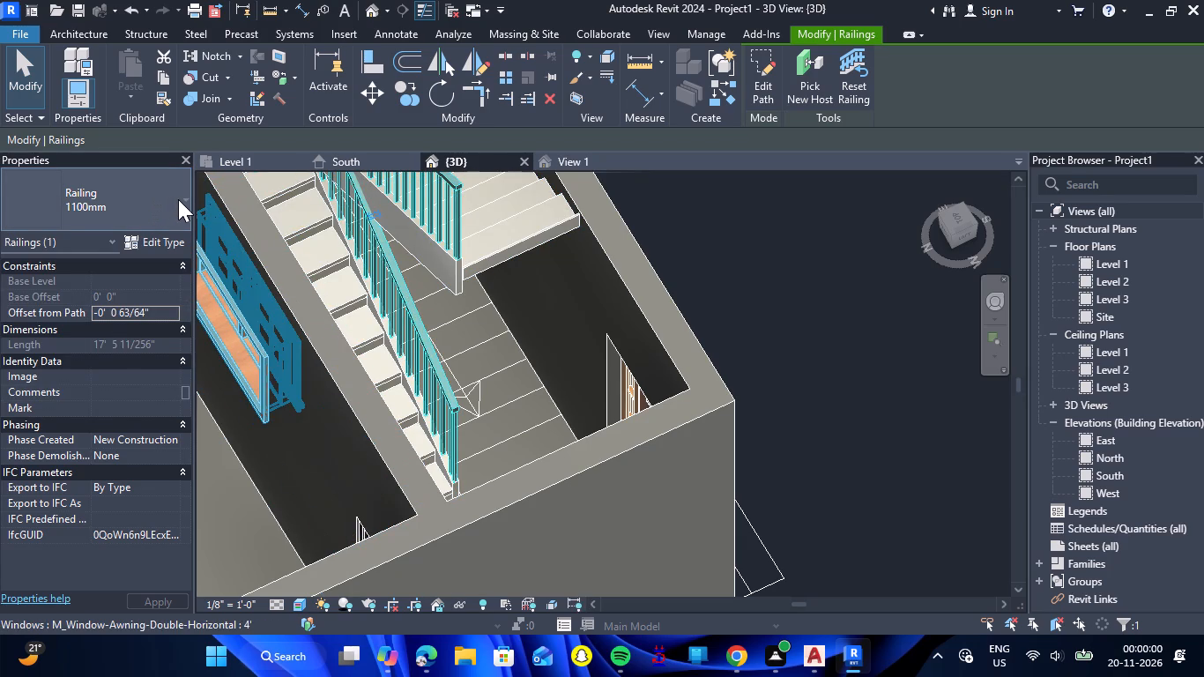
pyautogui.doubleClick(98, 353)
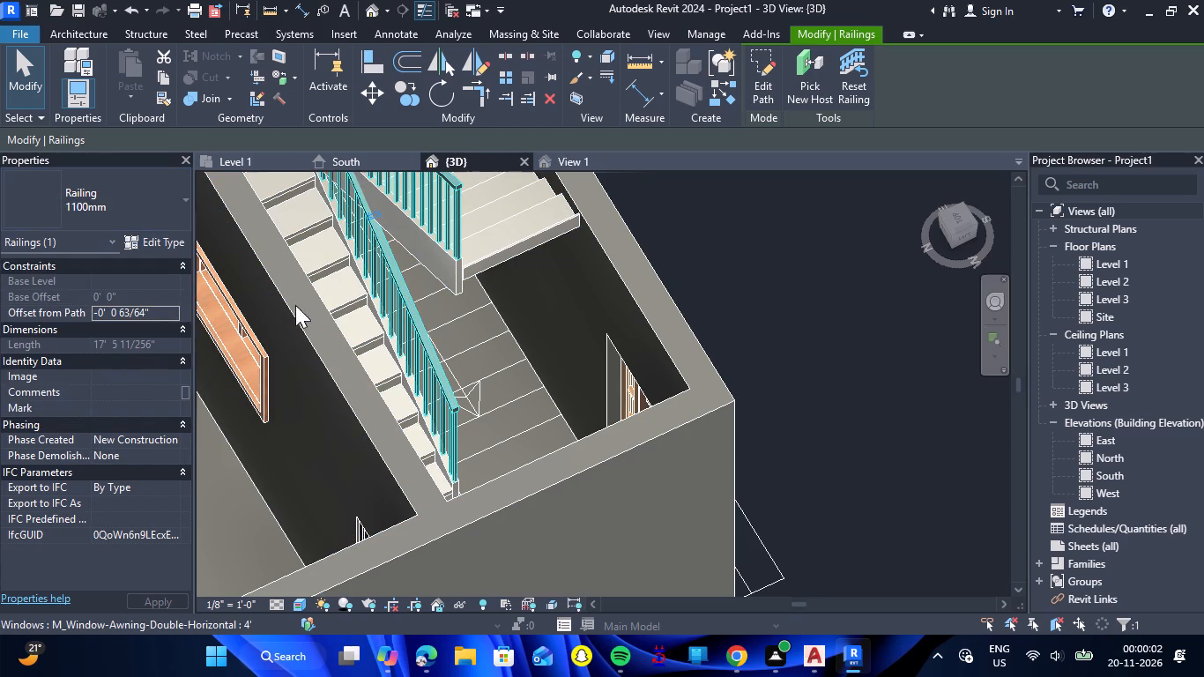
pyautogui.click(735, 270)
# Examine the ground-floor model and its staircase railing from above and in the straight front view.
pyautogui.scroll(-7, 730, 271)
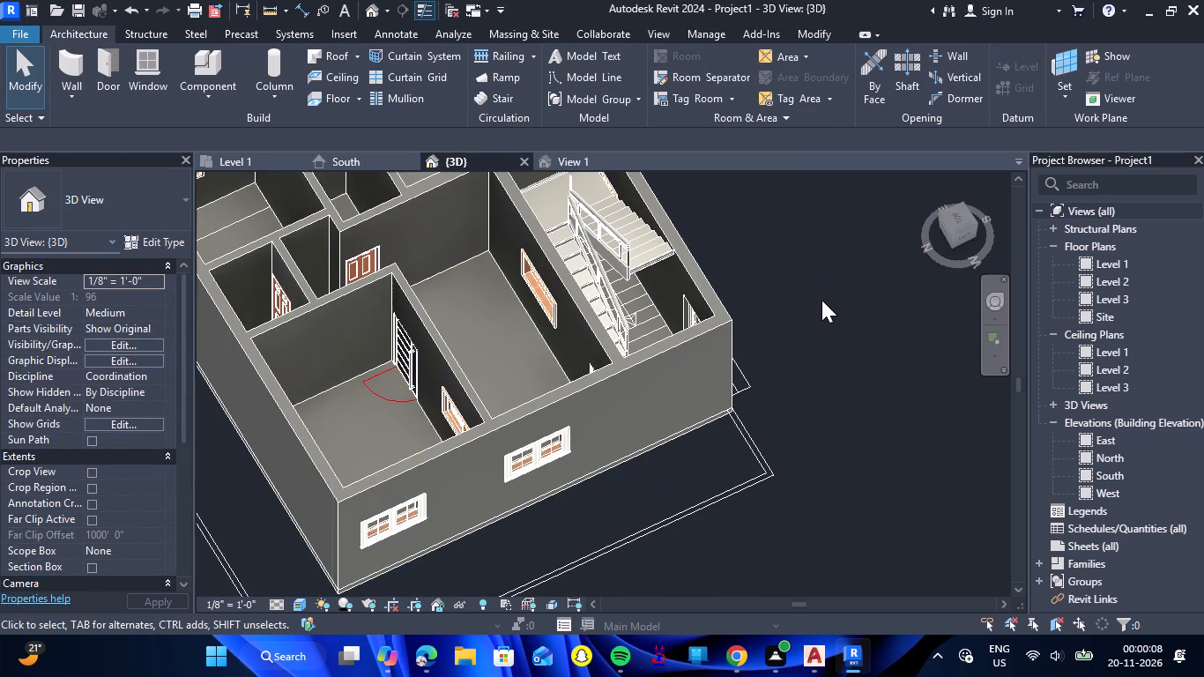
pyautogui.moveTo(821, 300); pyautogui.dragTo(721, 398)
pyautogui.keyDown('shift'); pyautogui.moveTo(821, 300); pyautogui.dragTo(721, 398, button='right'); pyautogui.keyUp('shift')
pyautogui.scroll(-5, 610, 344)
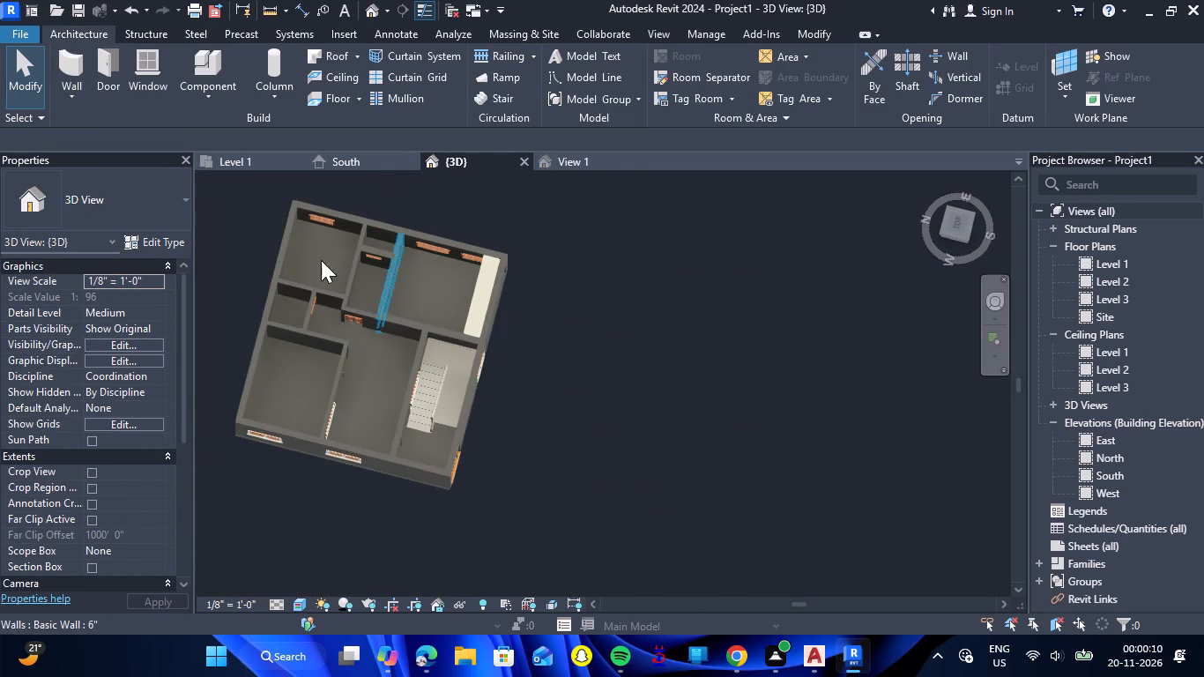
pyautogui.keyDown('shift'); pyautogui.moveTo(628, 368); pyautogui.dragTo(592, 328); pyautogui.keyUp('shift')
pyautogui.keyDown('shift'); pyautogui.moveTo(626, 368); pyautogui.dragTo(592, 328, button='right'); pyautogui.keyUp('shift')
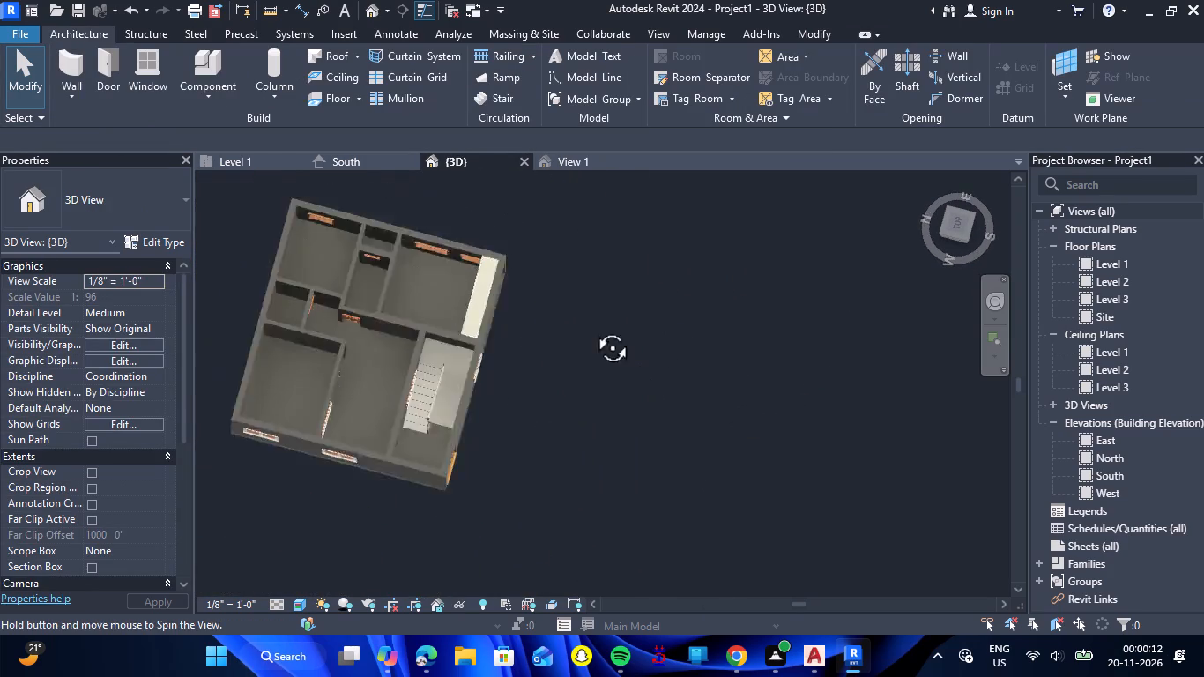
pyautogui.keyDown('shift'); pyautogui.moveTo(592, 328); pyautogui.dragTo(576, 279); pyautogui.keyUp('shift')
pyautogui.keyDown('shift'); pyautogui.moveTo(592, 328); pyautogui.dragTo(576, 279, button='right'); pyautogui.keyUp('shift')
pyautogui.click(970, 235)
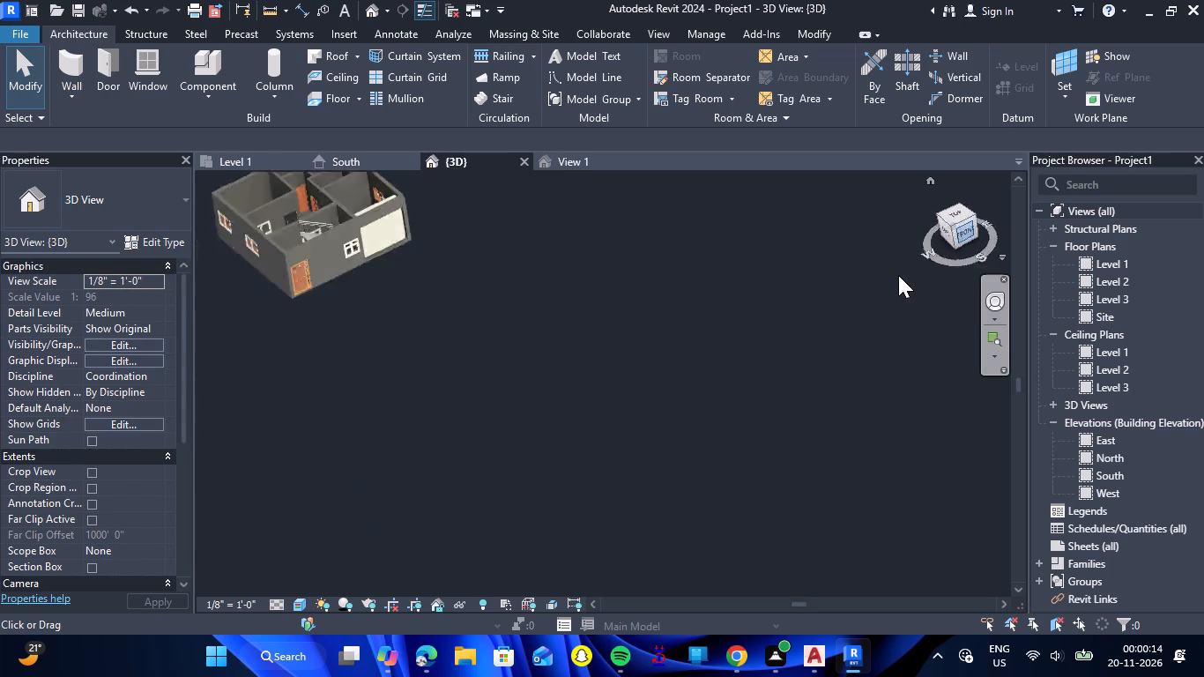
pyautogui.scroll(6, 488, 383)
pyautogui.scroll(8, 583, 391)
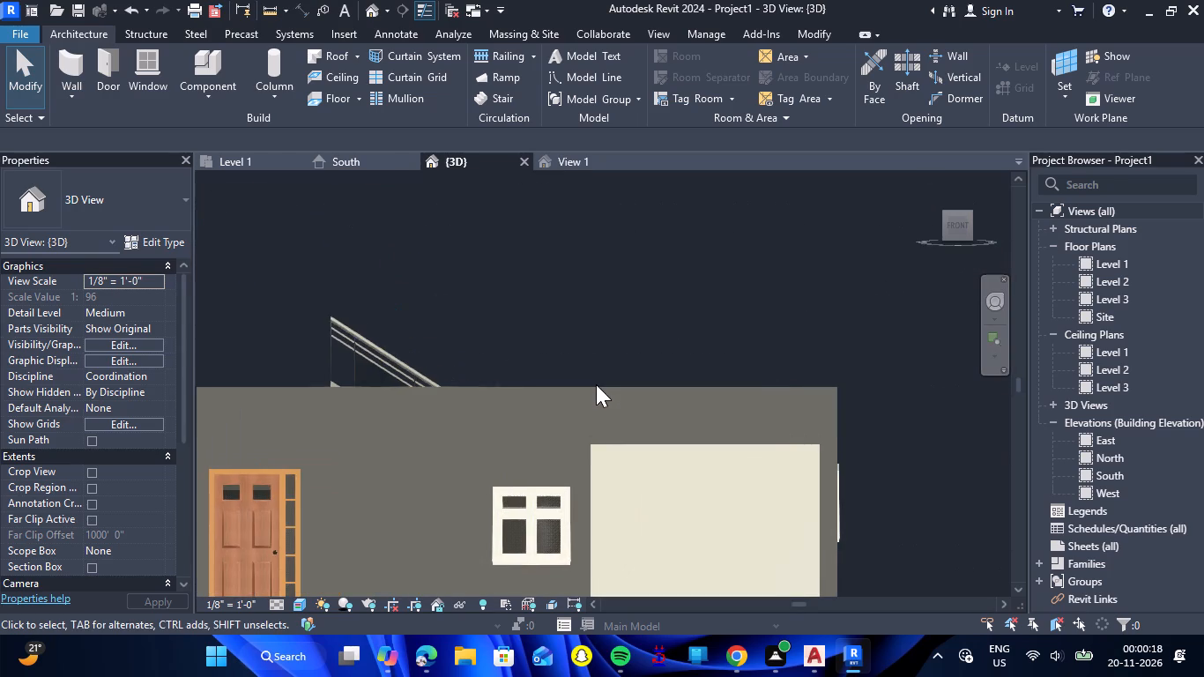
pyautogui.scroll(-2, 596, 384)
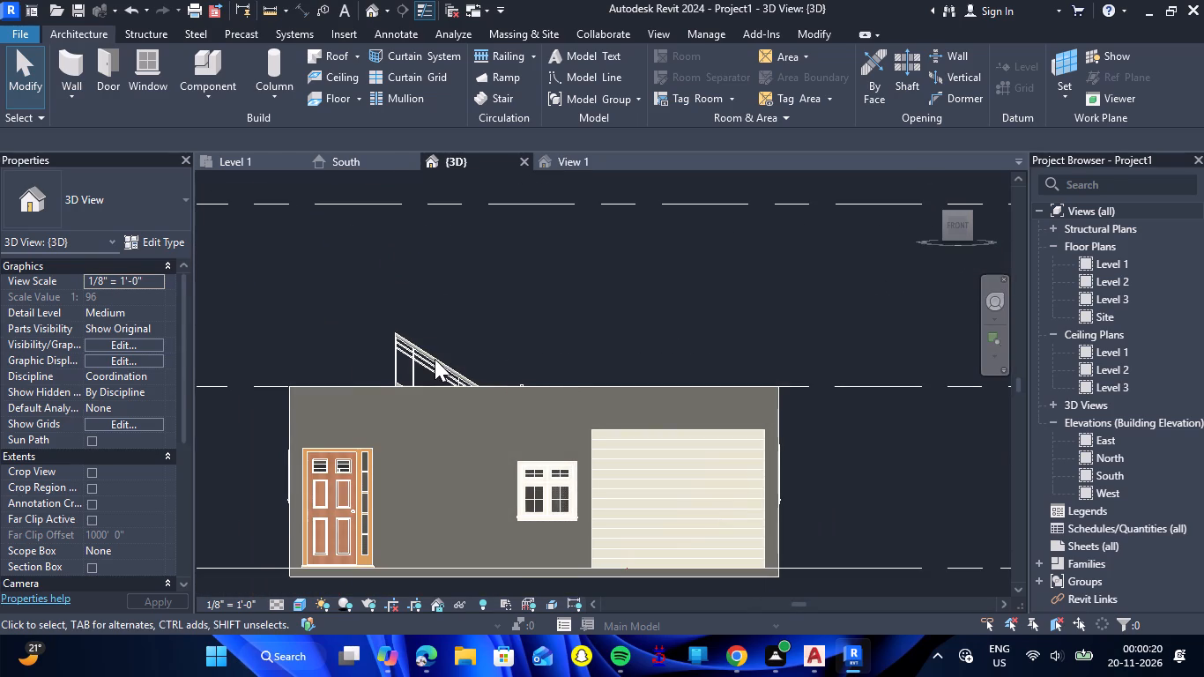
# On the Level 1 plan, examine the ground-floor layout and the opening between the WC+BATH and the adjoining shaft.
pyautogui.doubleClick(220, 163)
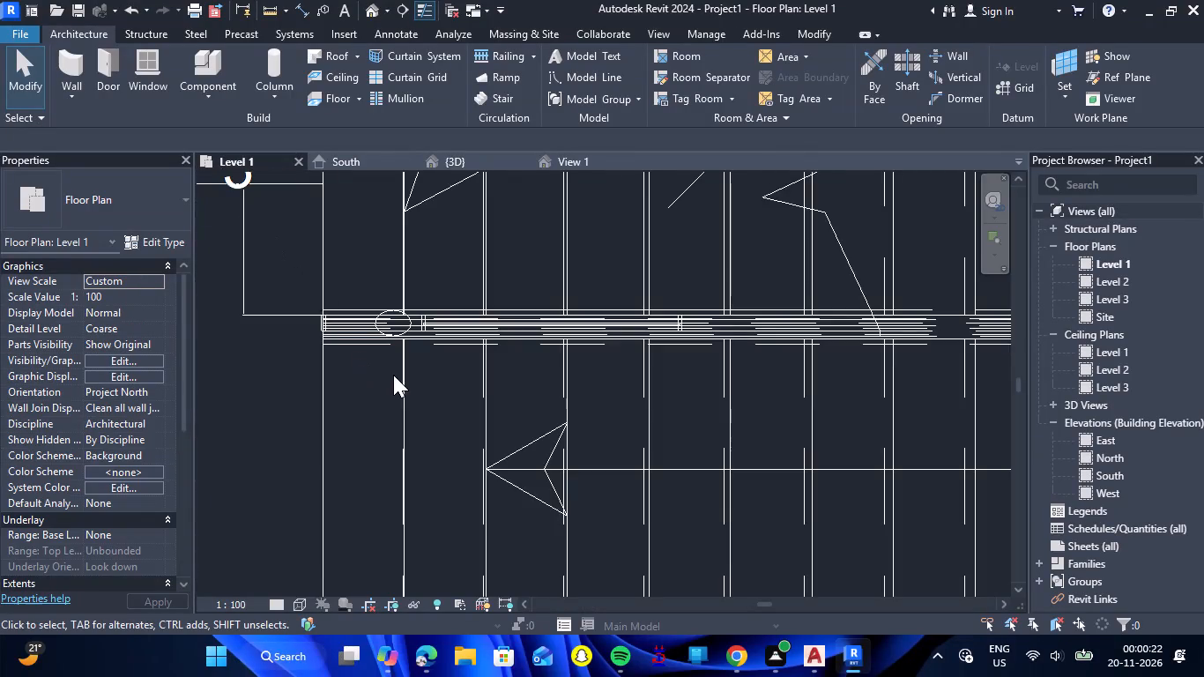
pyautogui.scroll(-7, 393, 375)
pyautogui.scroll(-5, 0, 0)
pyautogui.scroll(-6, 301, 361)
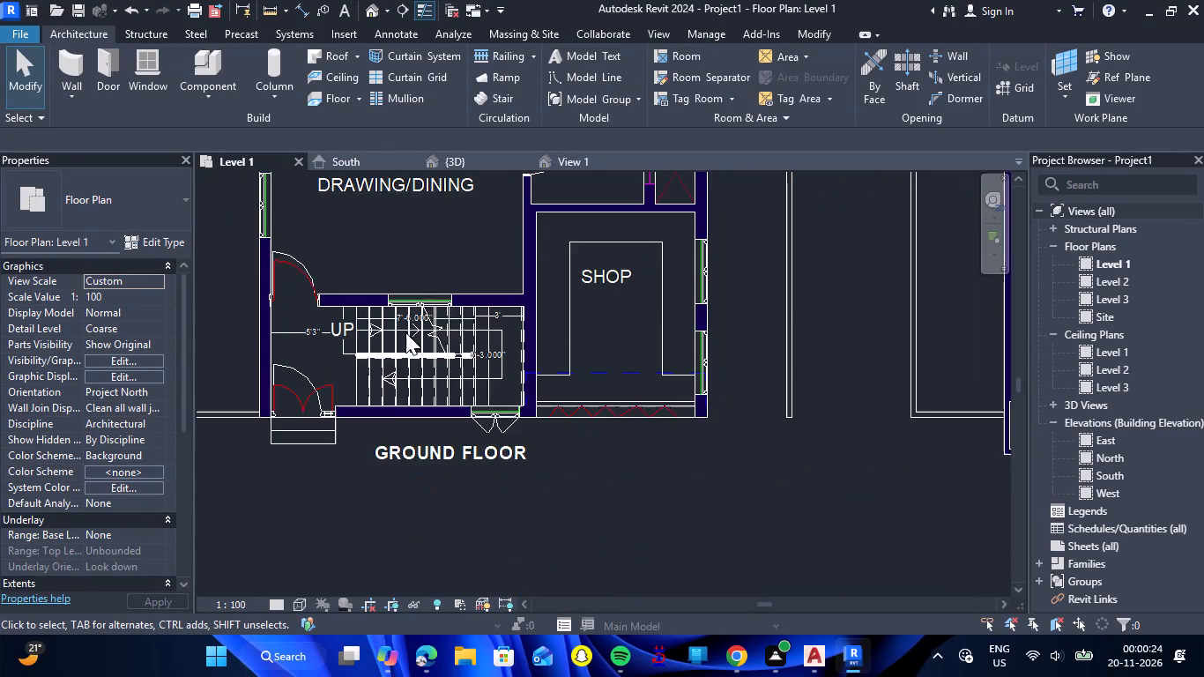
pyautogui.scroll(-8, 405, 332)
pyautogui.scroll(4, 407, 271)
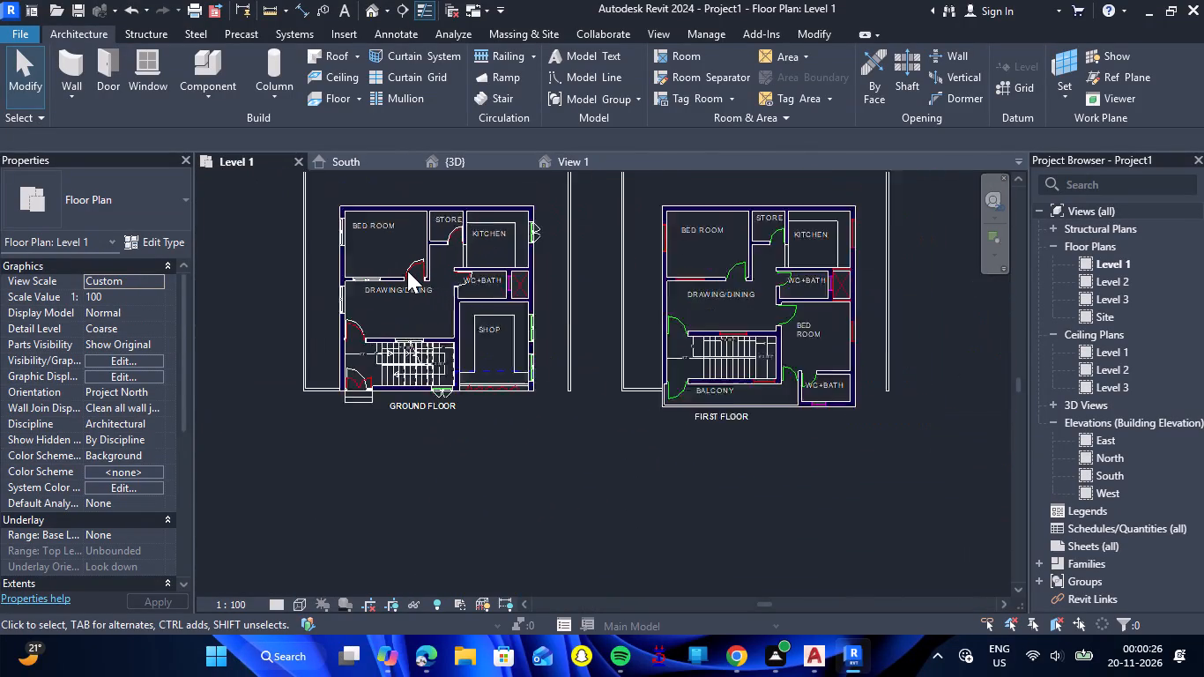
pyautogui.scroll(-2, 375, 286)
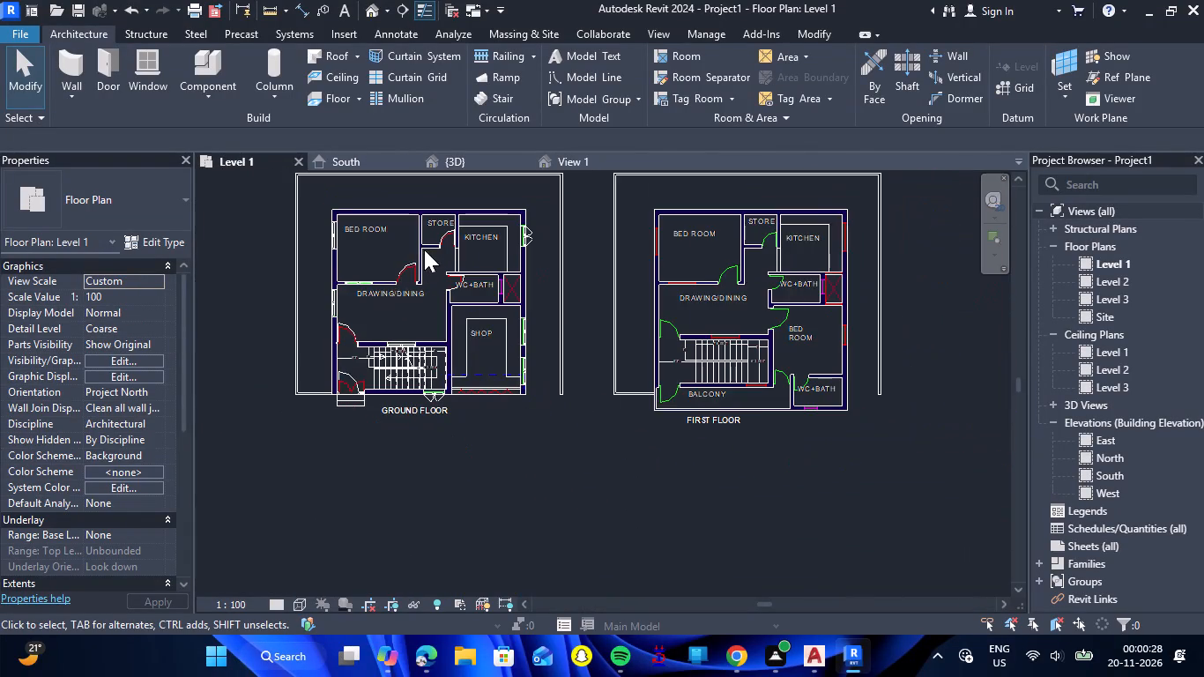
pyautogui.scroll(5, 436, 235)
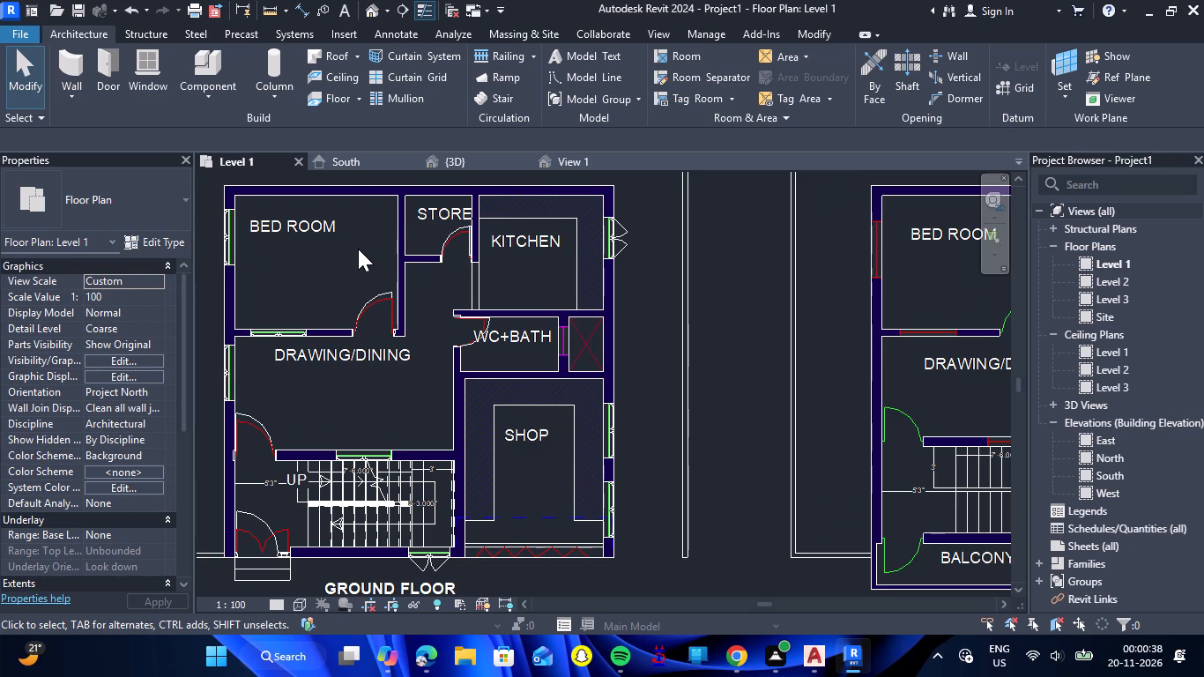
pyautogui.scroll(8, 571, 329)
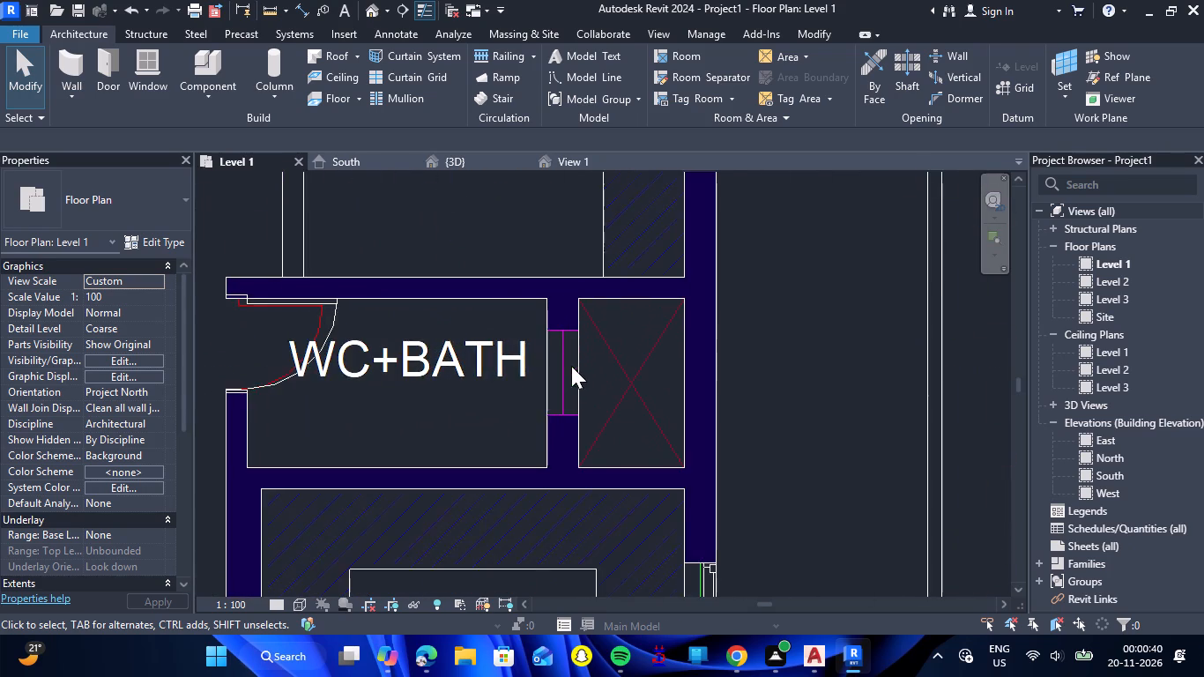
pyautogui.scroll(8, 572, 381)
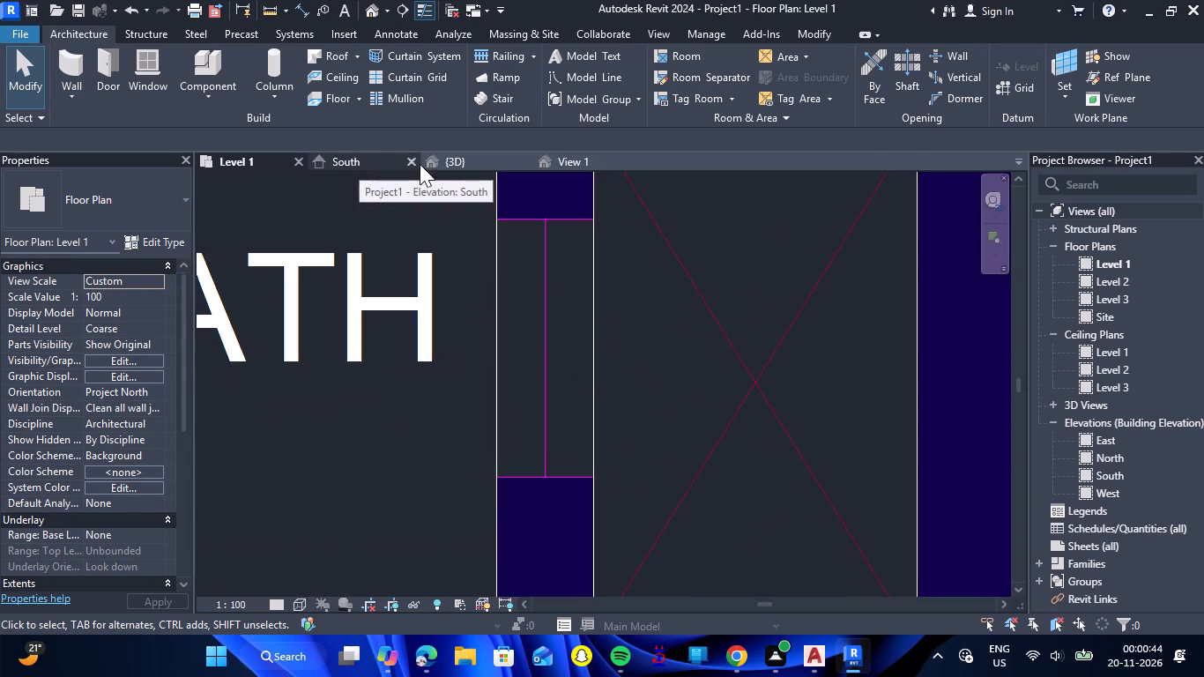
# Examine the ground-floor 3D model from the front, side and above, including its walls, windows and interior rooms.
pyautogui.click(450, 166)
pyautogui.scroll(-2, 472, 299)
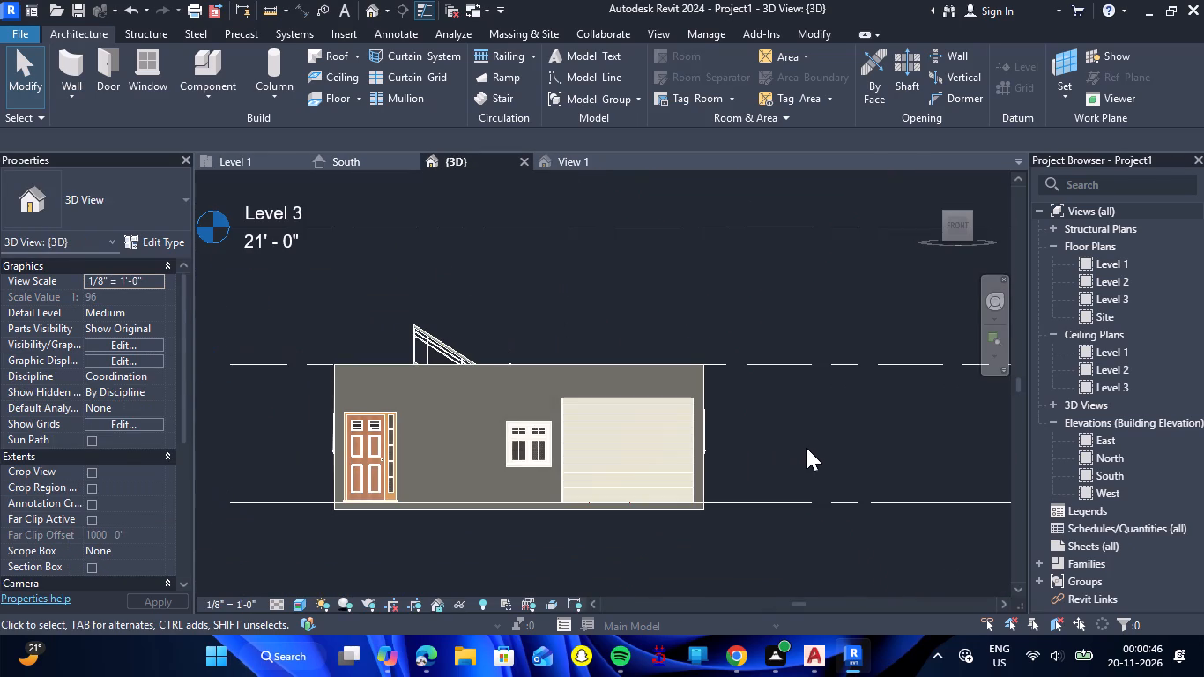
pyautogui.moveTo(799, 441); pyautogui.dragTo(780, 472)
pyautogui.moveTo(799, 441); pyautogui.dragTo(780, 472, button='right')
pyautogui.keyDown('shift'); pyautogui.moveTo(789, 436); pyautogui.dragTo(741, 463, button='right'); pyautogui.keyUp('shift')
pyautogui.keyDown('shift'); pyautogui.moveTo(789, 436); pyautogui.dragTo(741, 463); pyautogui.keyUp('shift')
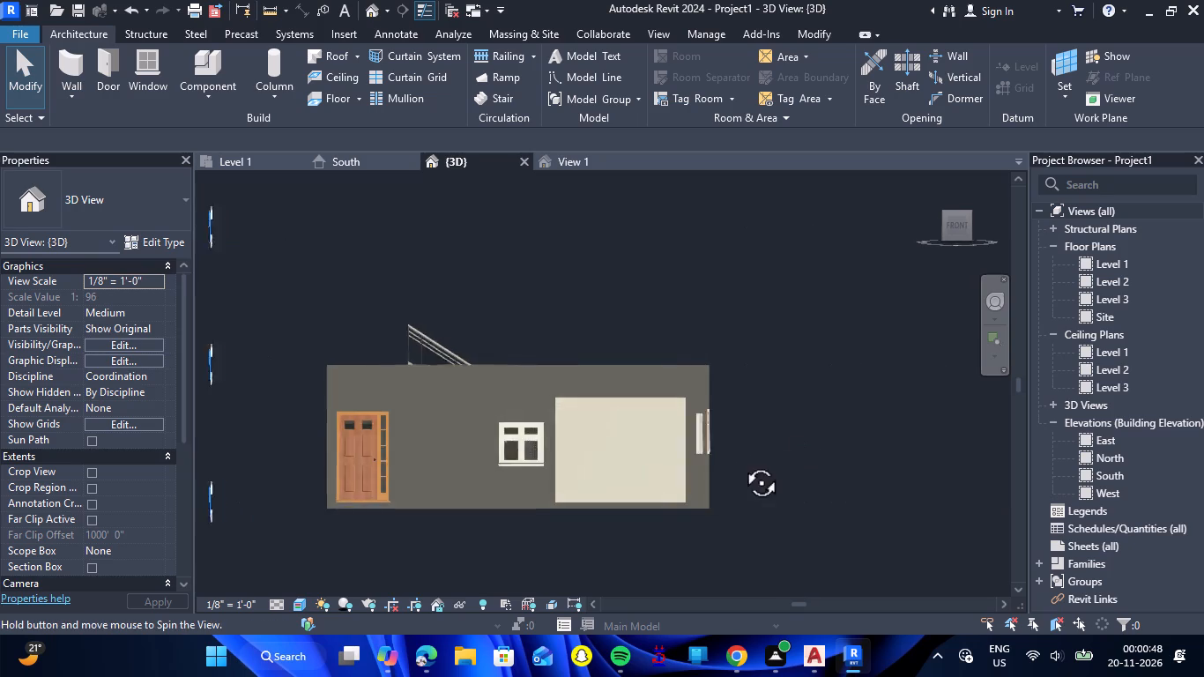
pyautogui.keyDown('shift'); pyautogui.moveTo(741, 463); pyautogui.dragTo(552, 505, button='right'); pyautogui.keyUp('shift')
pyautogui.keyDown('shift'); pyautogui.moveTo(741, 463); pyautogui.dragTo(552, 505); pyautogui.keyUp('shift')
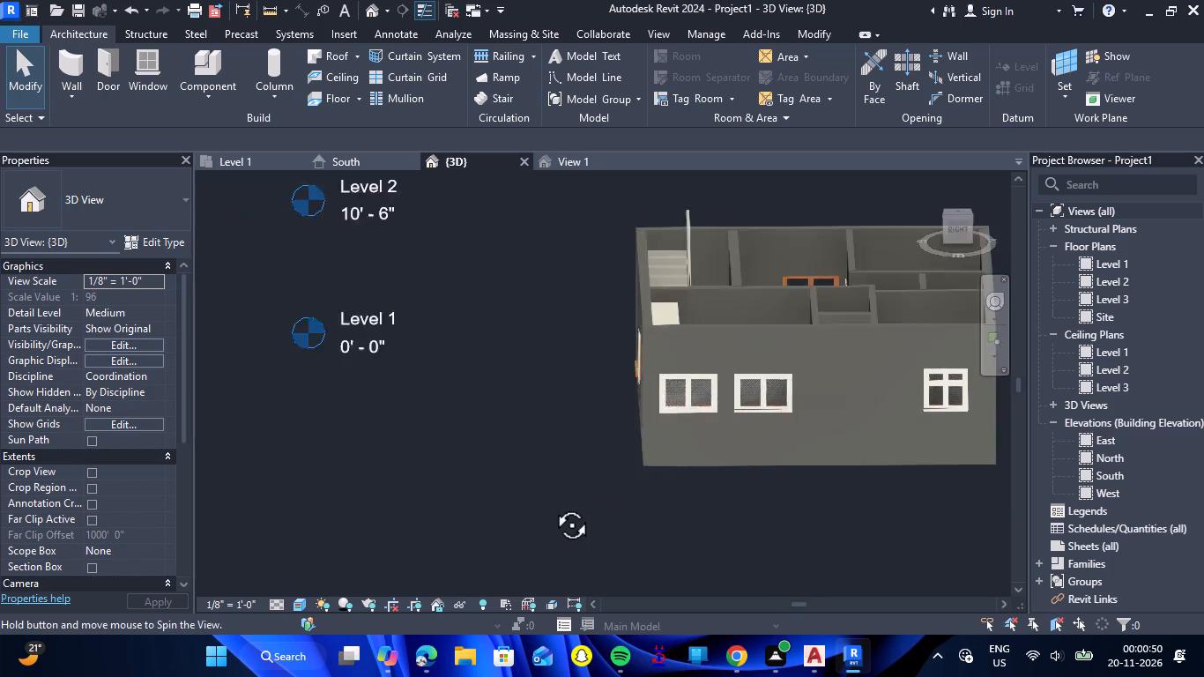
pyautogui.keyDown('shift'); pyautogui.moveTo(552, 505); pyautogui.dragTo(548, 519, button='right'); pyautogui.keyUp('shift')
pyautogui.keyDown('shift'); pyautogui.moveTo(552, 505); pyautogui.dragTo(548, 519); pyautogui.keyUp('shift')
pyautogui.moveTo(530, 373); pyautogui.dragTo(512, 512)
pyautogui.keyDown('shift'); pyautogui.moveTo(530, 373); pyautogui.dragTo(512, 512, button='right'); pyautogui.keyUp('shift')
pyautogui.scroll(-4, 584, 329)
pyautogui.scroll(8, 766, 291)
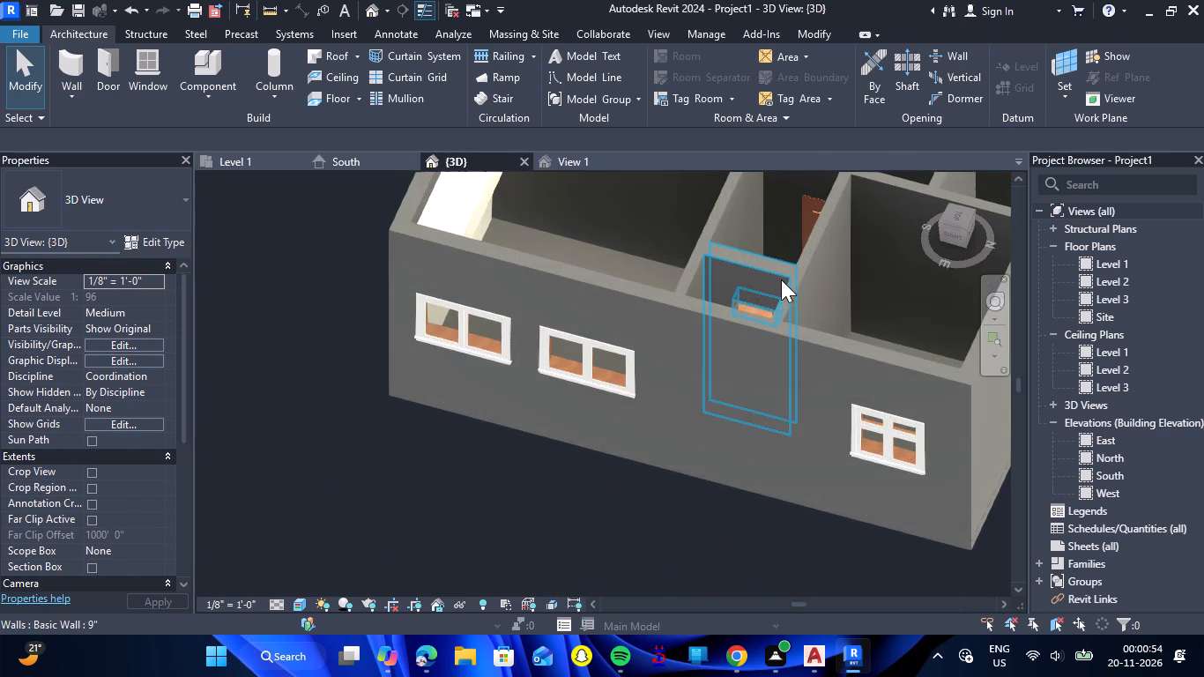
pyautogui.scroll(5, 781, 279)
pyautogui.scroll(-12, 591, 251)
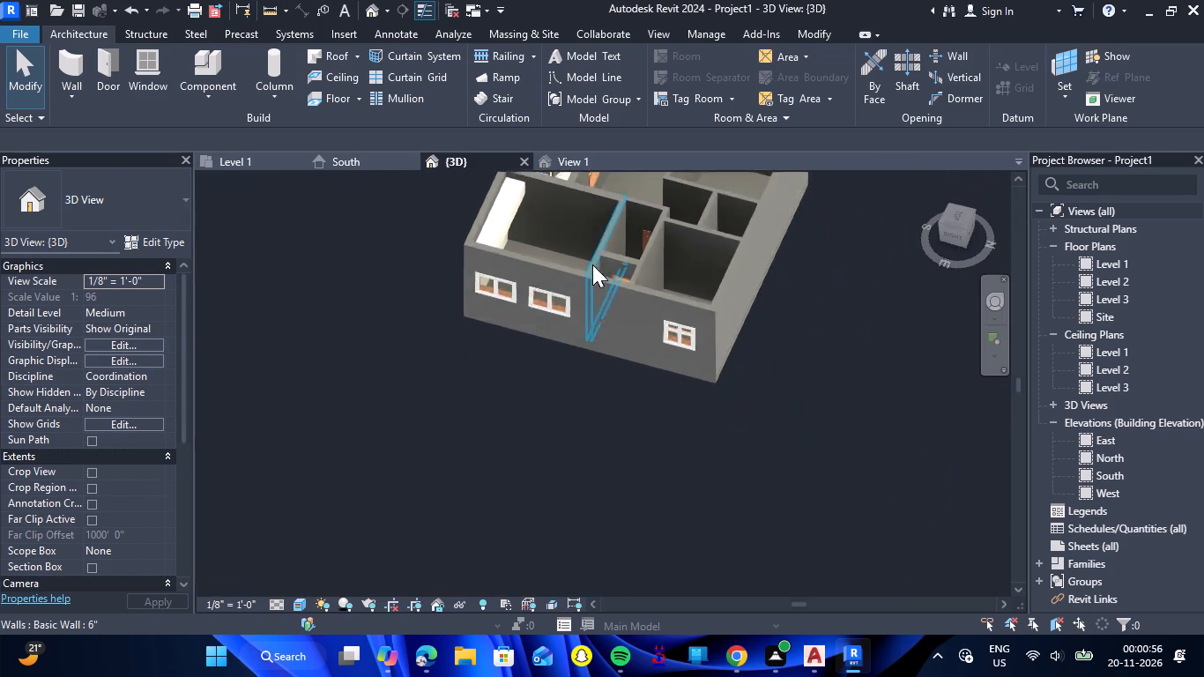
pyautogui.scroll(-1, 592, 264)
pyautogui.moveTo(381, 346); pyautogui.dragTo(569, 324)
pyautogui.keyDown('shift'); pyautogui.moveTo(381, 346); pyautogui.dragTo(569, 324, button='right'); pyautogui.keyUp('shift')
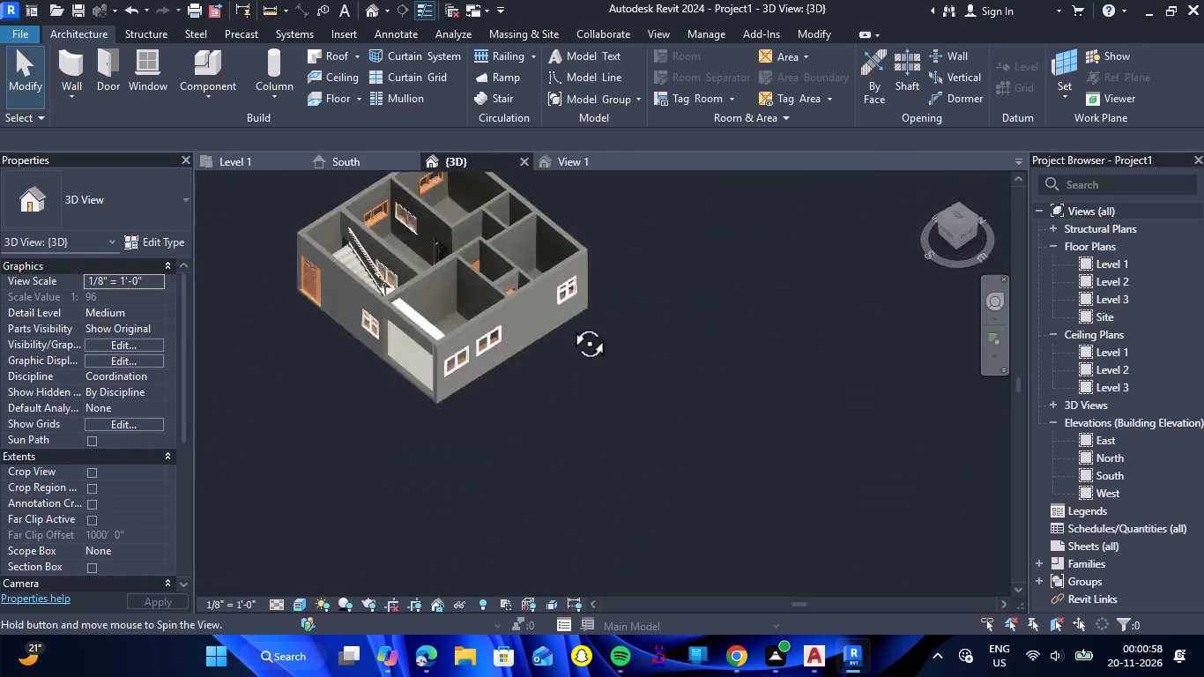
pyautogui.moveTo(569, 324); pyautogui.dragTo(636, 297)
pyautogui.keyDown('shift'); pyautogui.moveTo(569, 324); pyautogui.dragTo(636, 297, button='right'); pyautogui.keyUp('shift')
# On the Level 1 plan, place automatic Plain compound ceilings in the bedroom, store, drawing/dining, kitchen, WC+BATH, shop and staircase of the ground floor.
pyautogui.click(234, 158)
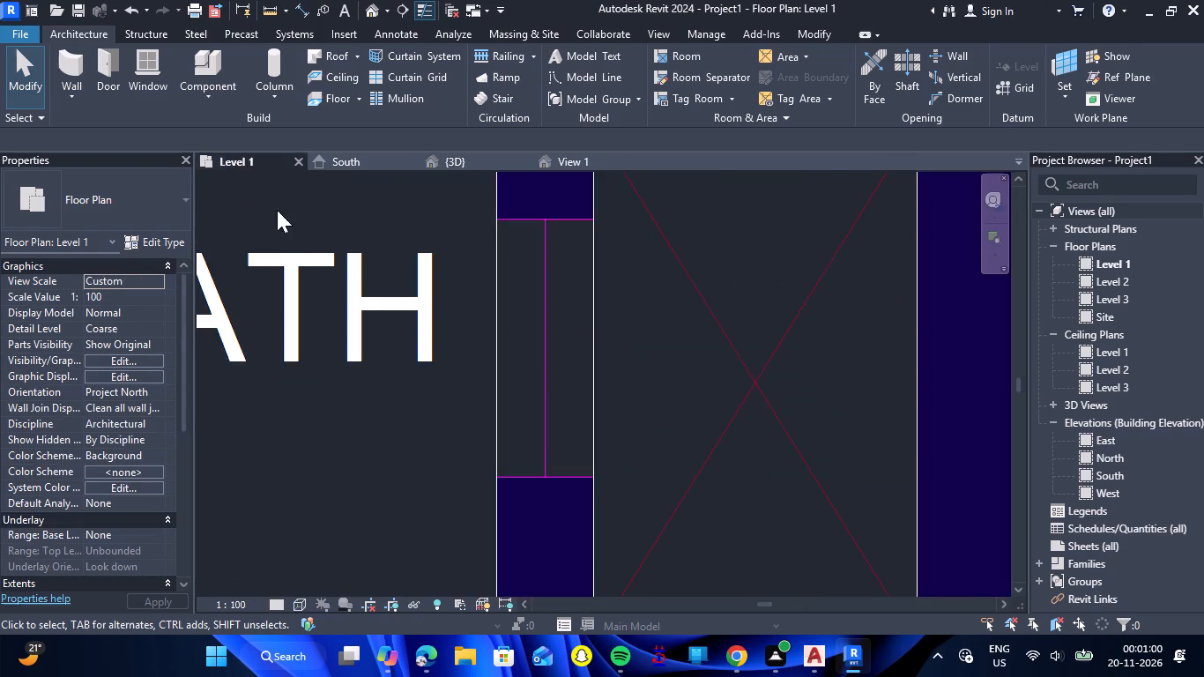
pyautogui.scroll(-7, 306, 250)
pyautogui.scroll(-11, 445, 313)
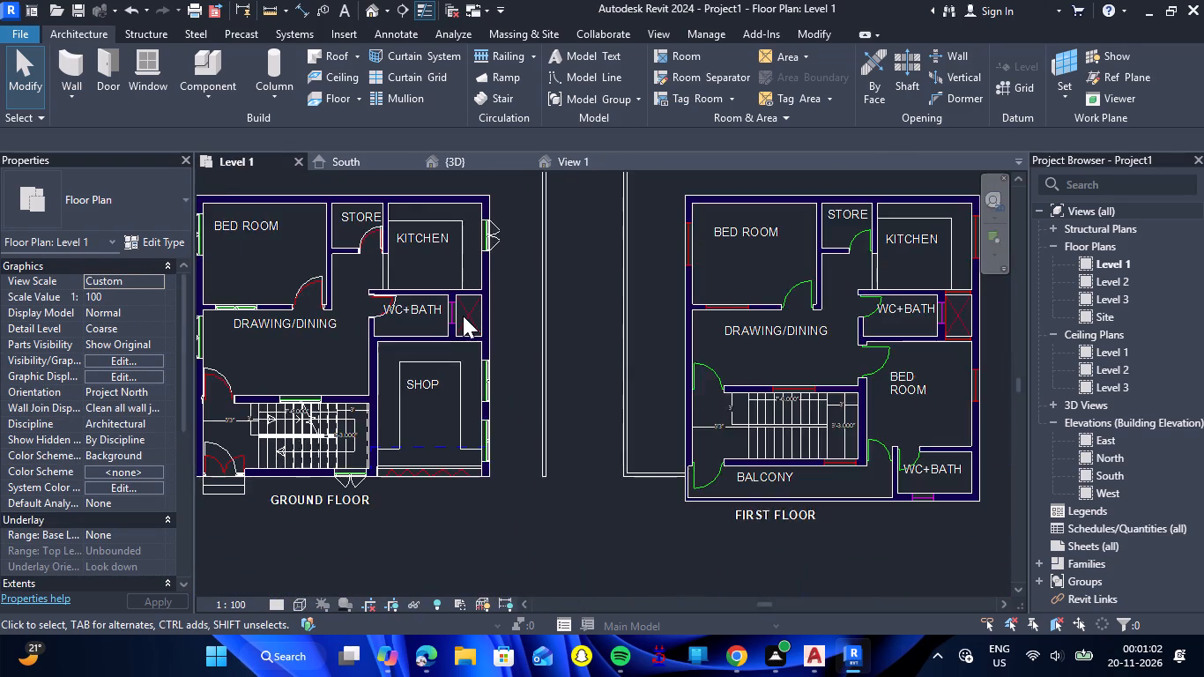
pyautogui.scroll(-3, 463, 316)
pyautogui.scroll(4, 253, 235)
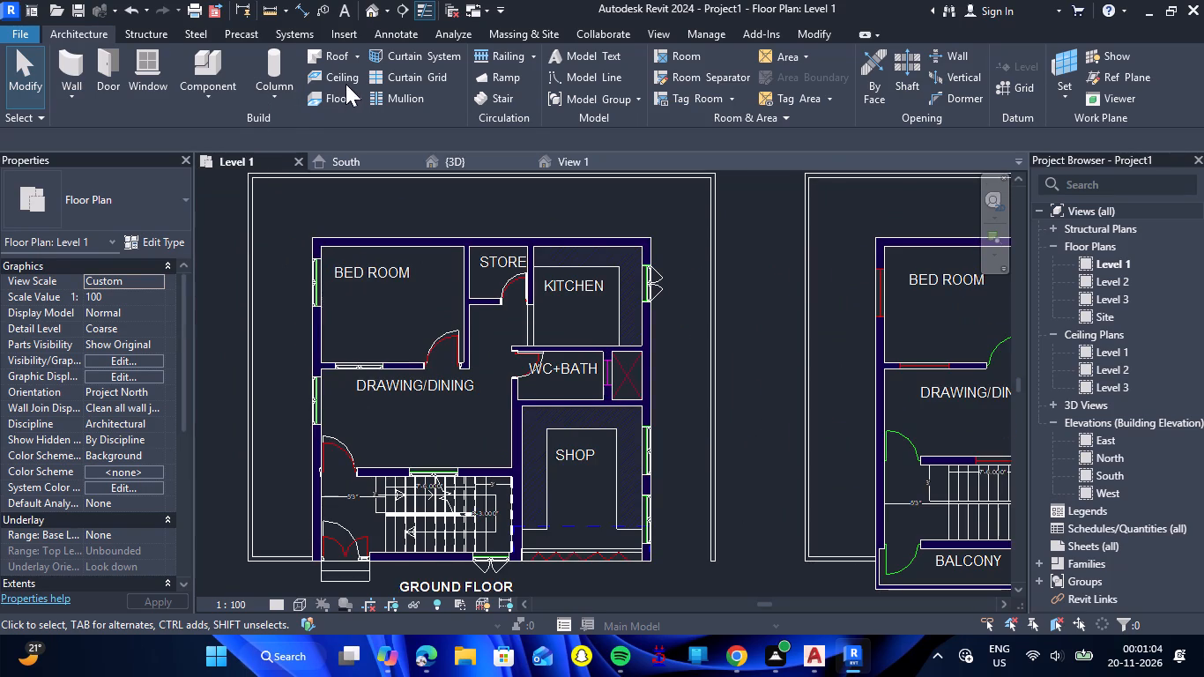
pyautogui.click(346, 84)
pyautogui.click(398, 286)
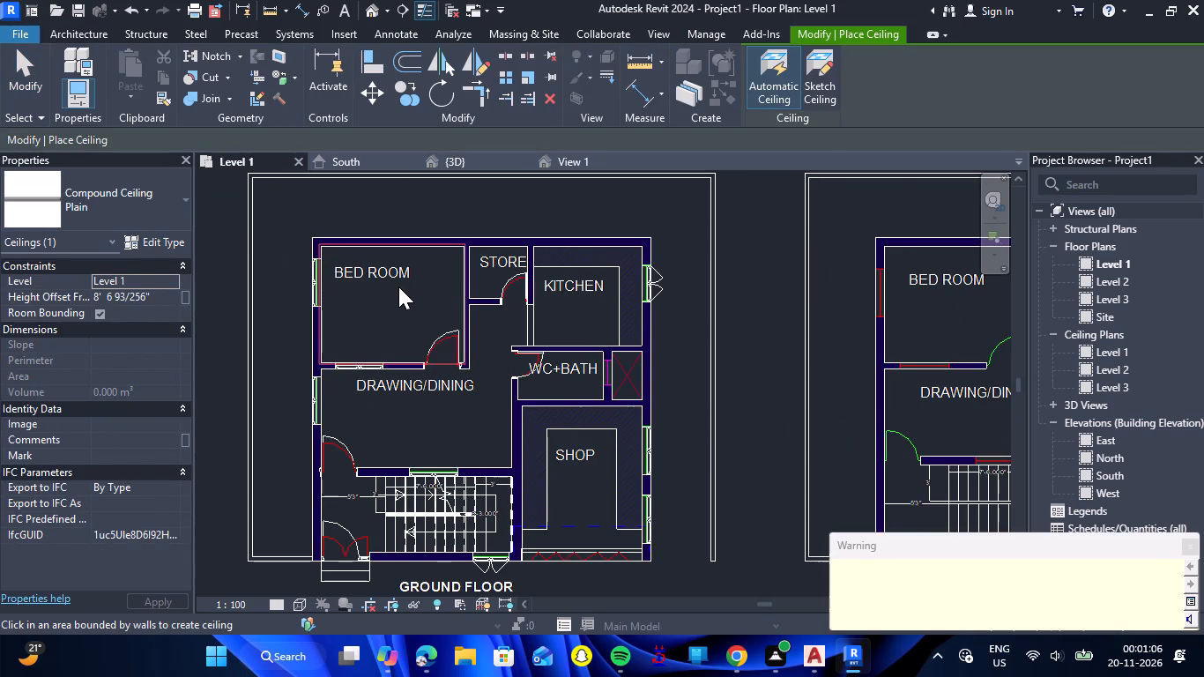
pyautogui.click(500, 279)
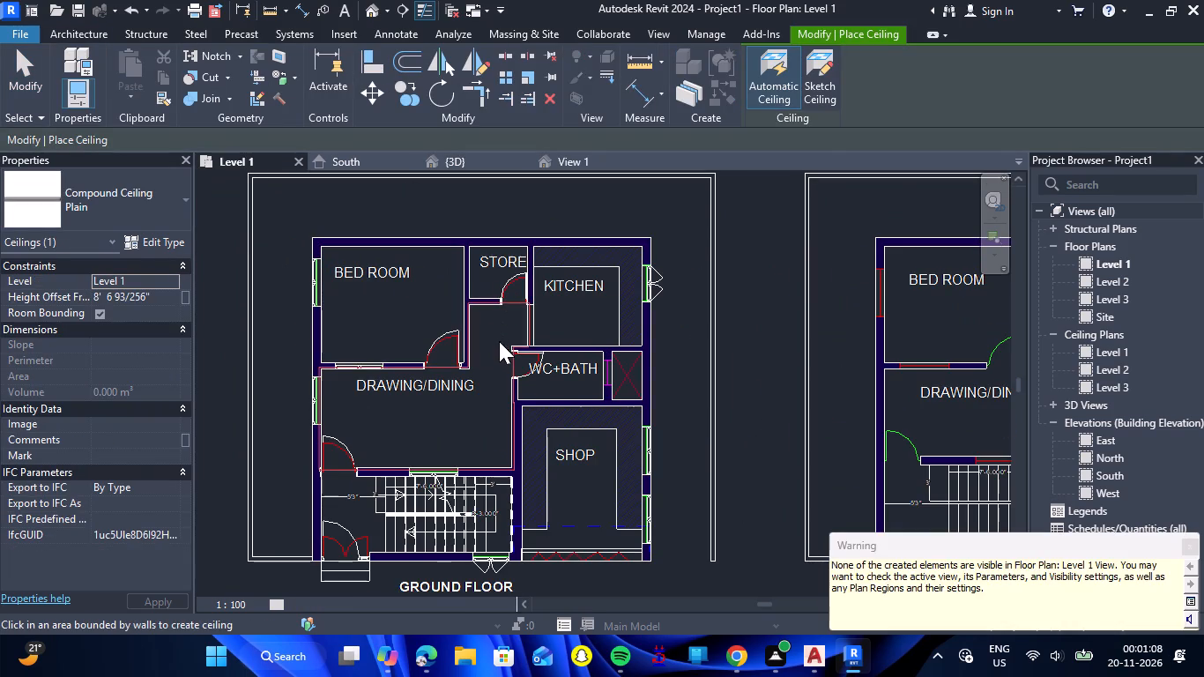
pyautogui.click(499, 342)
pyautogui.click(575, 315)
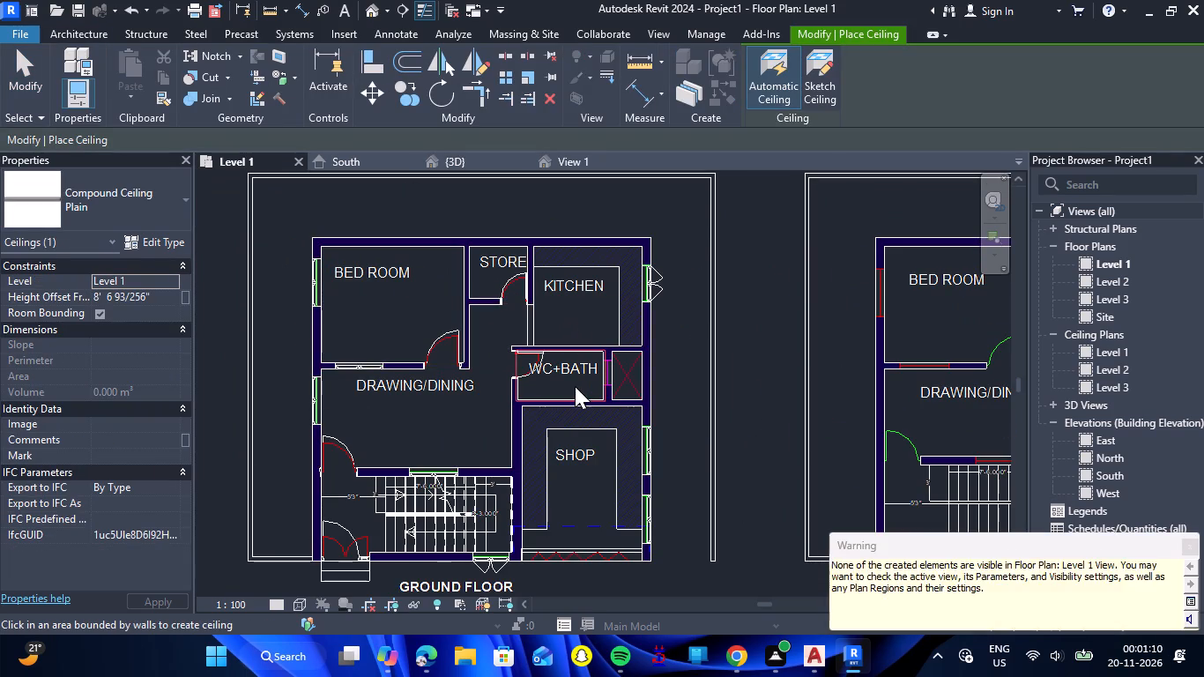
pyautogui.click(575, 386)
pyautogui.click(587, 478)
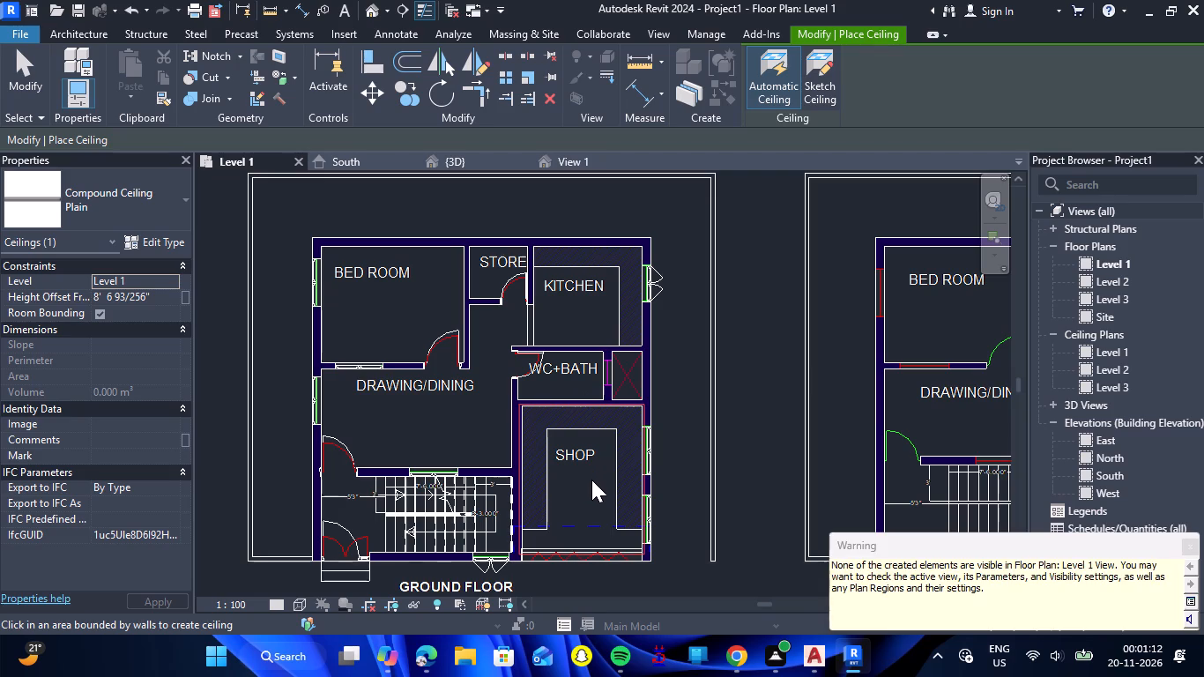
pyautogui.click(356, 515)
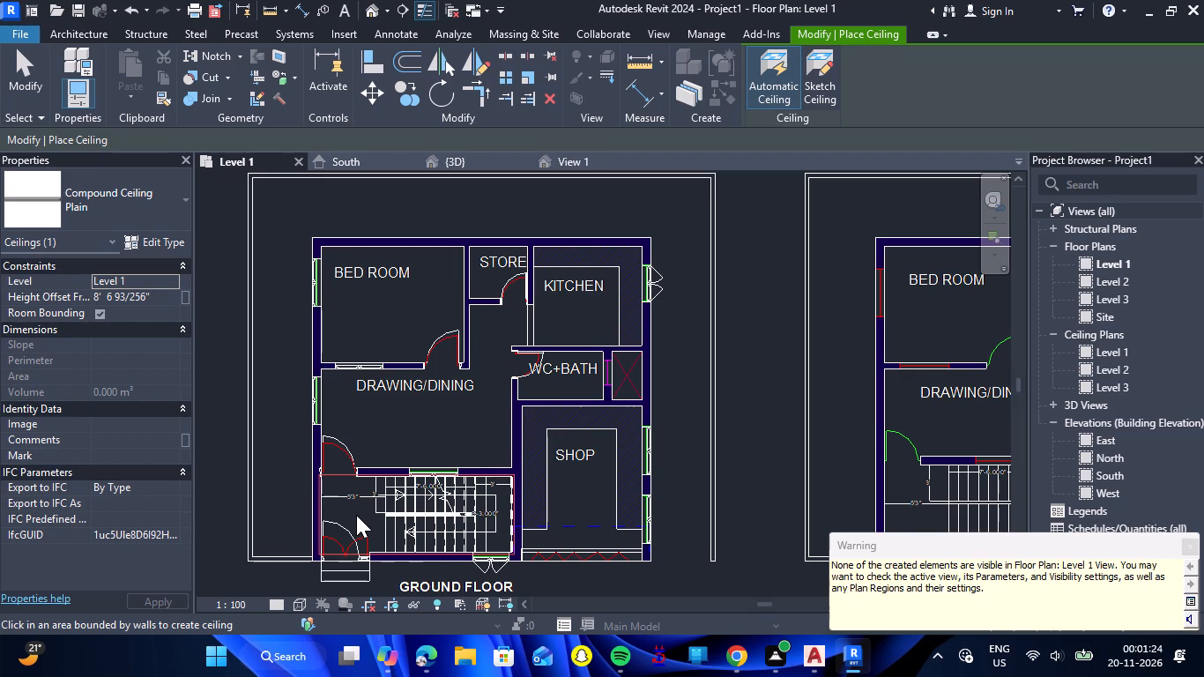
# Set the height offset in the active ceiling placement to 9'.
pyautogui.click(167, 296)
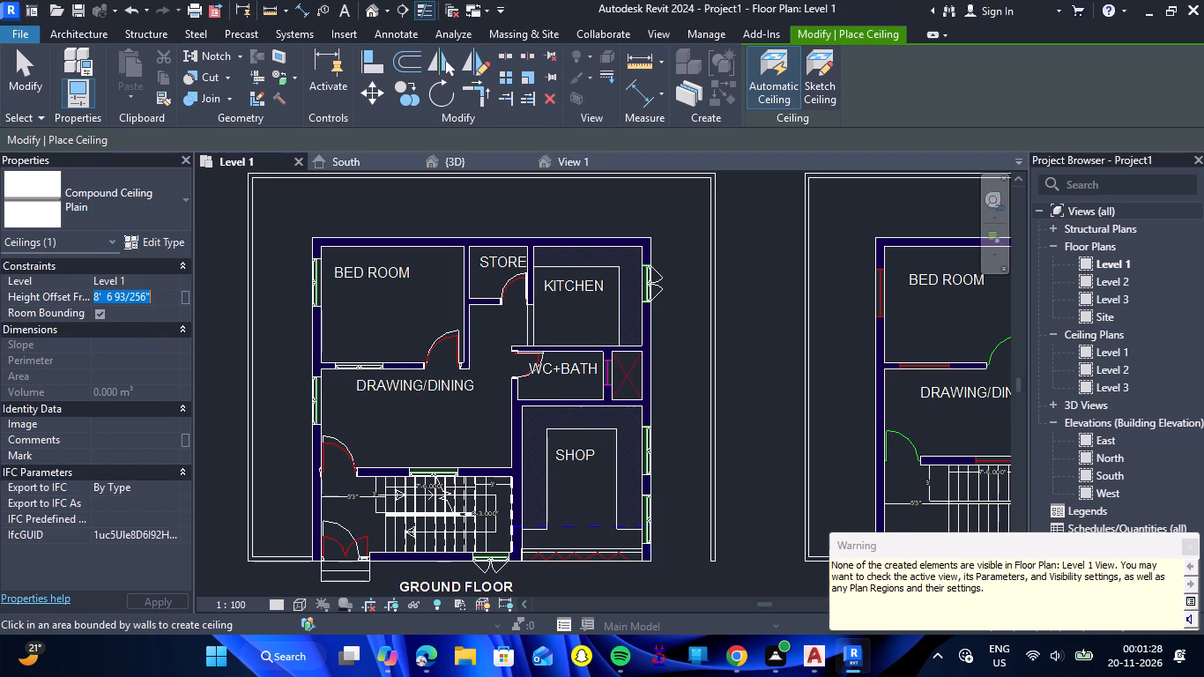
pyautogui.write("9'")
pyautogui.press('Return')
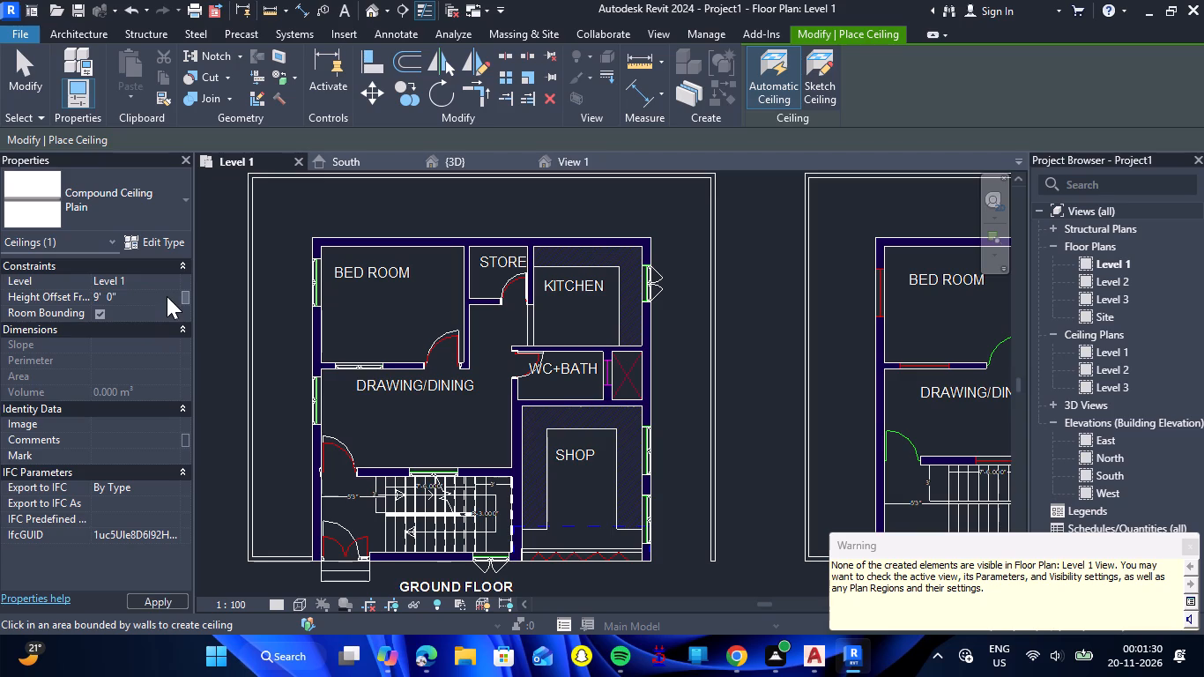
# In the 3D view, select all seven ground-floor ceilings and set their height offset from Level 1 to 9'.
pyautogui.click(477, 168)
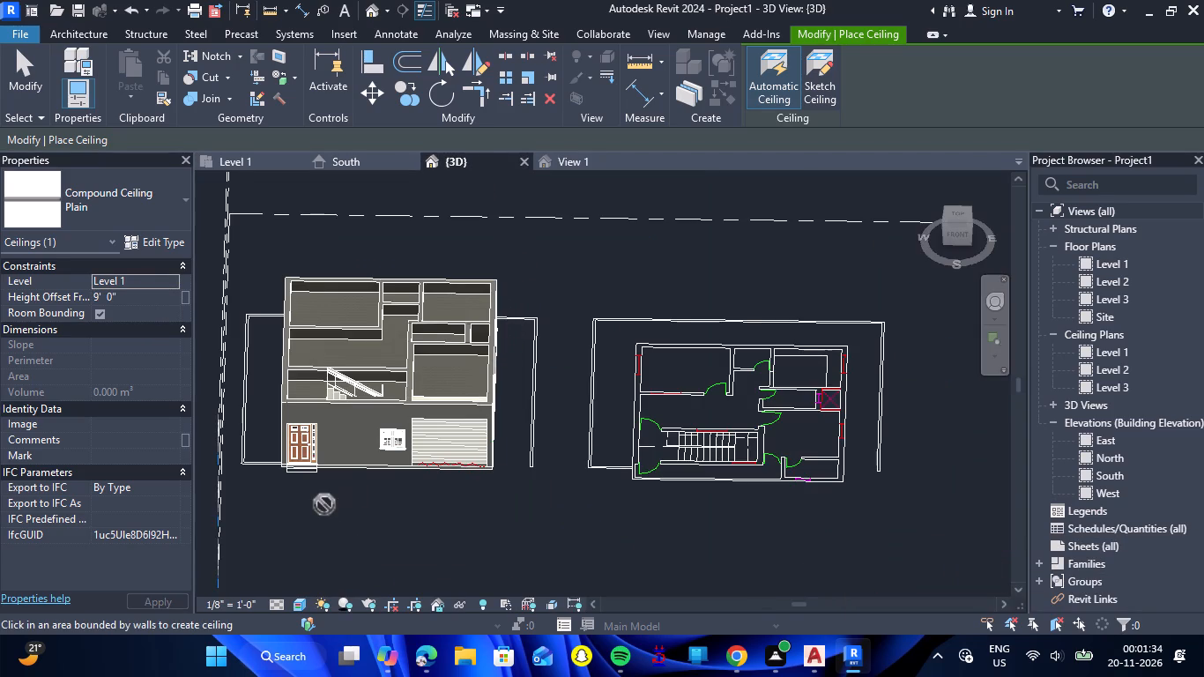
pyautogui.press('Escape')
pyautogui.scroll(7, 287, 371)
pyautogui.scroll(-2, 291, 367)
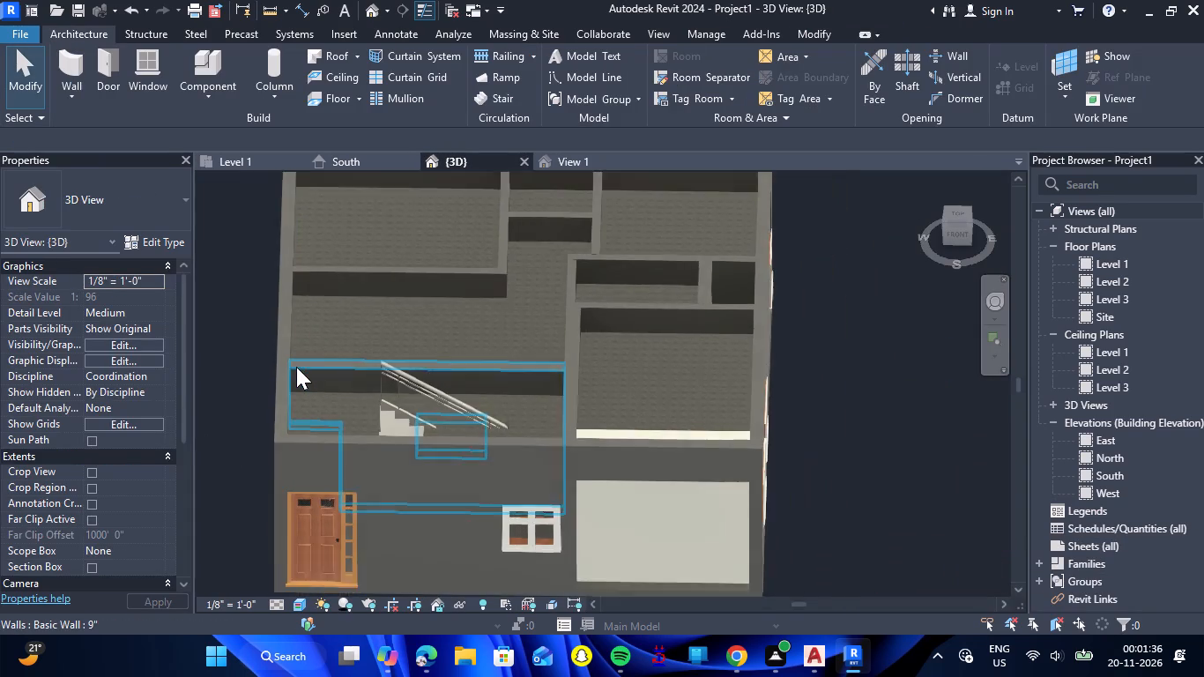
pyautogui.click(316, 215)
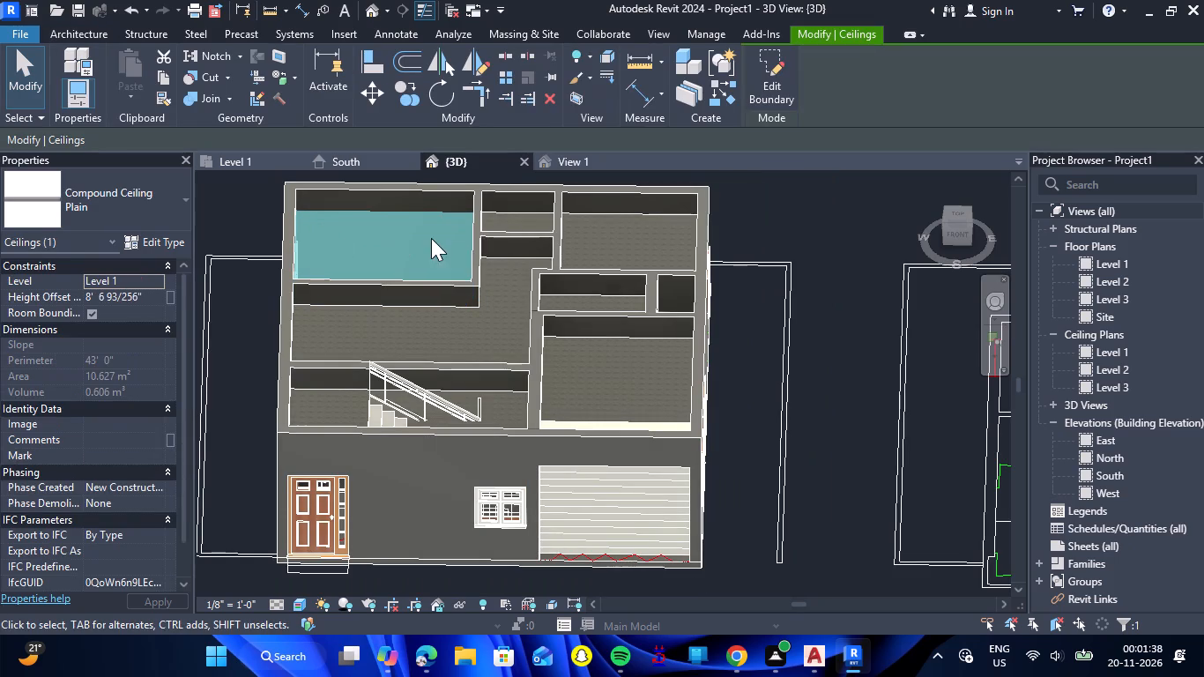
pyautogui.keyDown('ctrl'); pyautogui.click(505, 217); pyautogui.keyUp('ctrl')
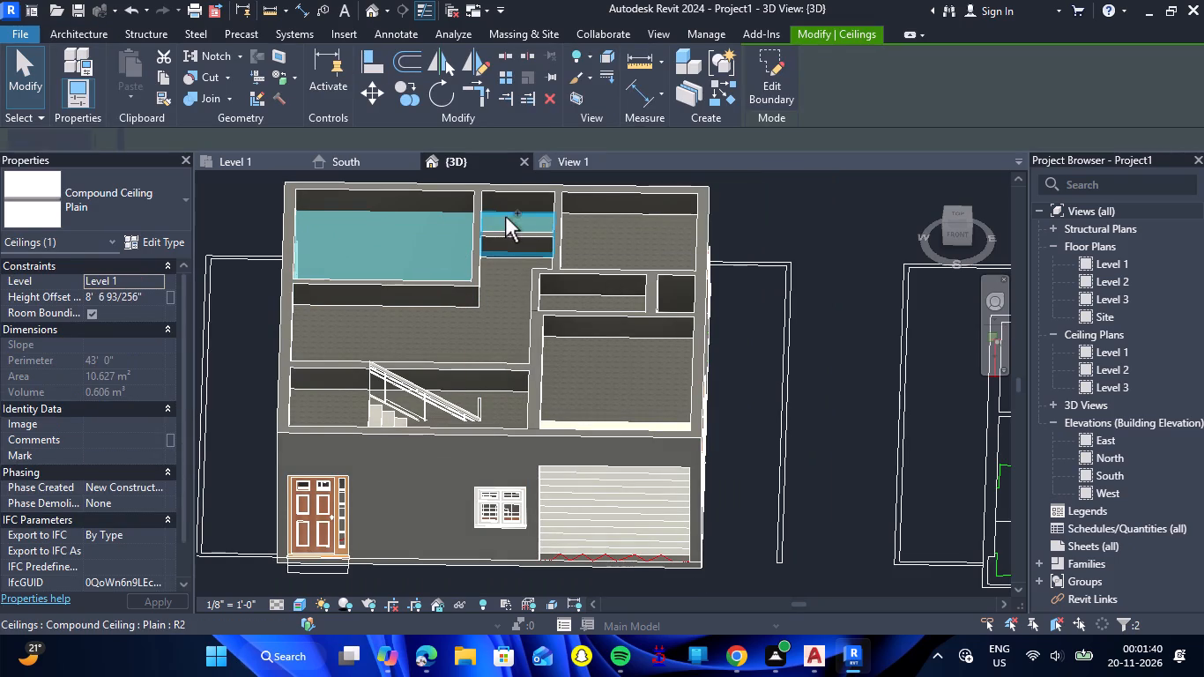
pyautogui.keyDown('ctrl'); pyautogui.click(503, 265); pyautogui.keyUp('ctrl')
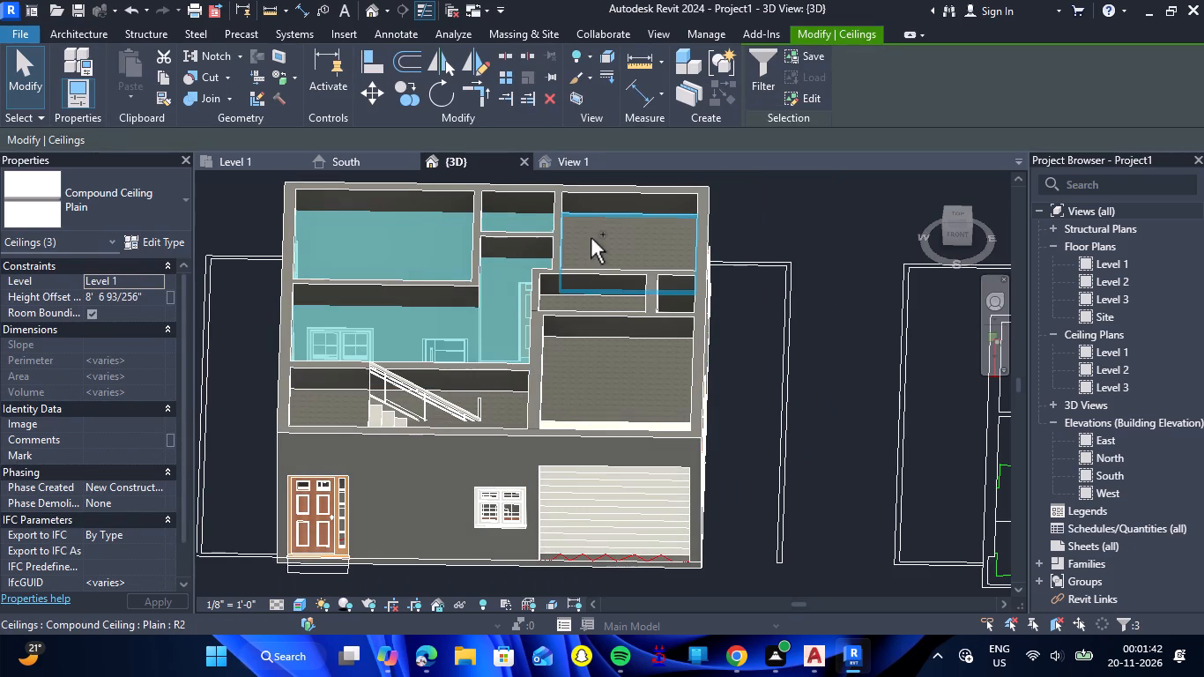
pyautogui.keyDown('ctrl'); pyautogui.click(594, 212); pyautogui.keyUp('ctrl')
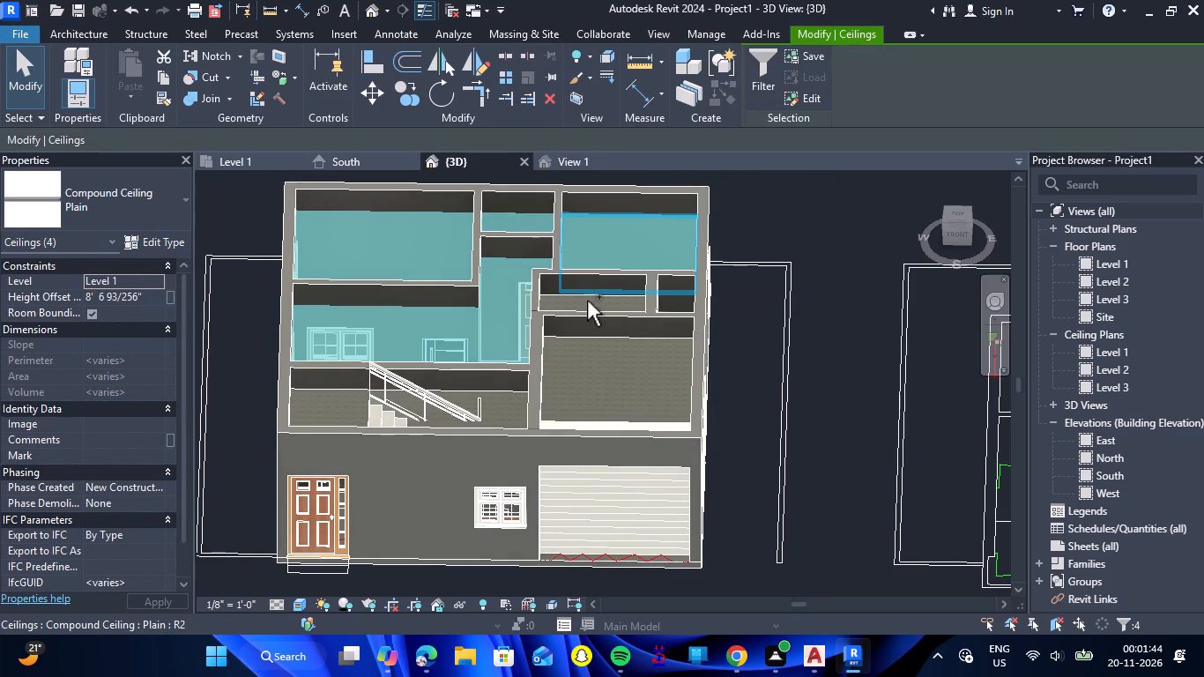
pyautogui.keyDown('ctrl'); pyautogui.click(587, 301); pyautogui.keyUp('ctrl')
pyautogui.keyDown('ctrl'); pyautogui.click(592, 337); pyautogui.keyUp('ctrl')
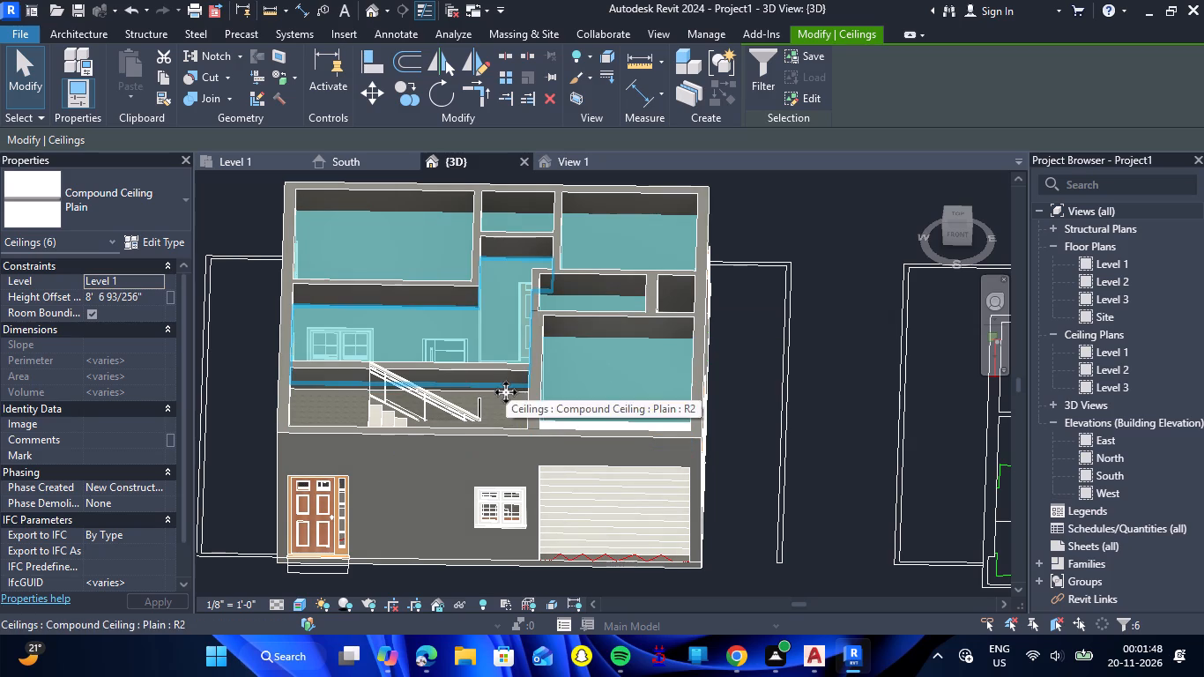
pyautogui.keyDown('ctrl'); pyautogui.click(505, 396); pyautogui.keyUp('ctrl')
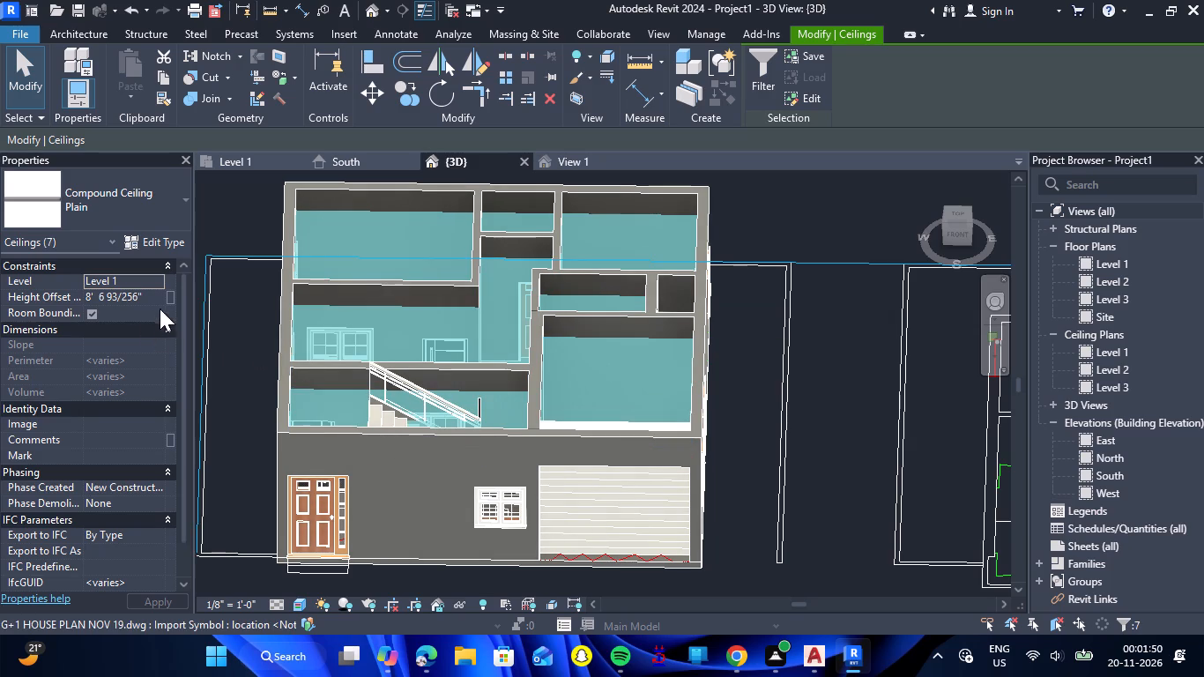
pyautogui.click(157, 301)
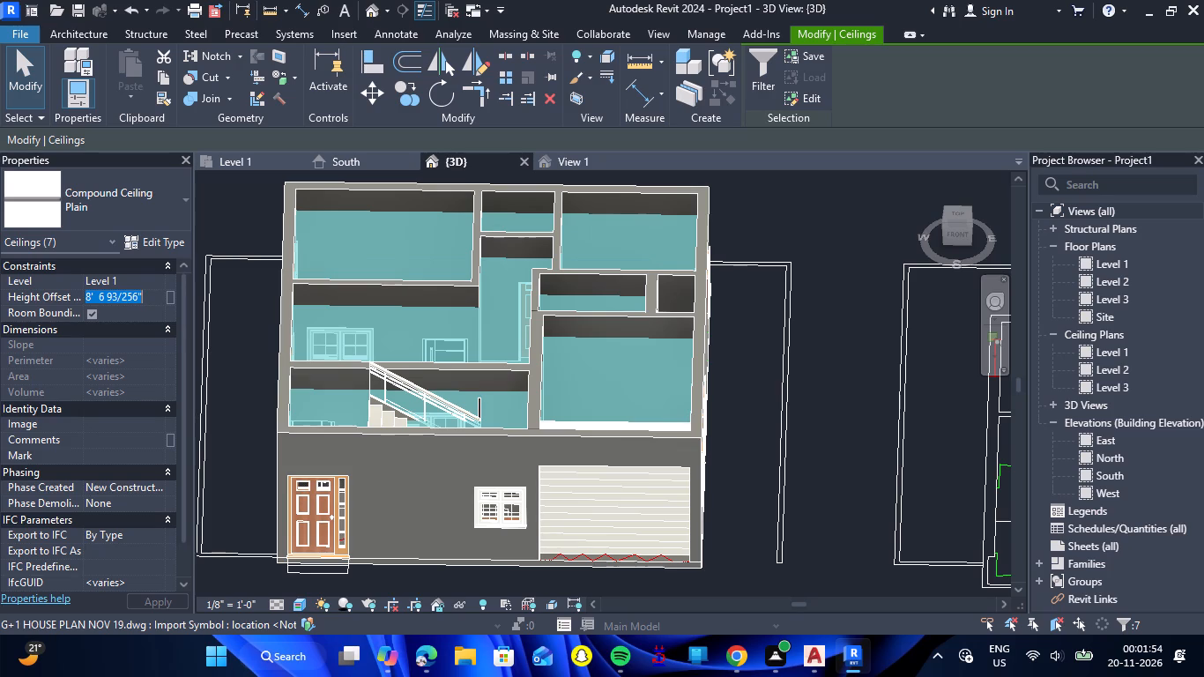
pyautogui.write("9'")
pyautogui.press('Return')
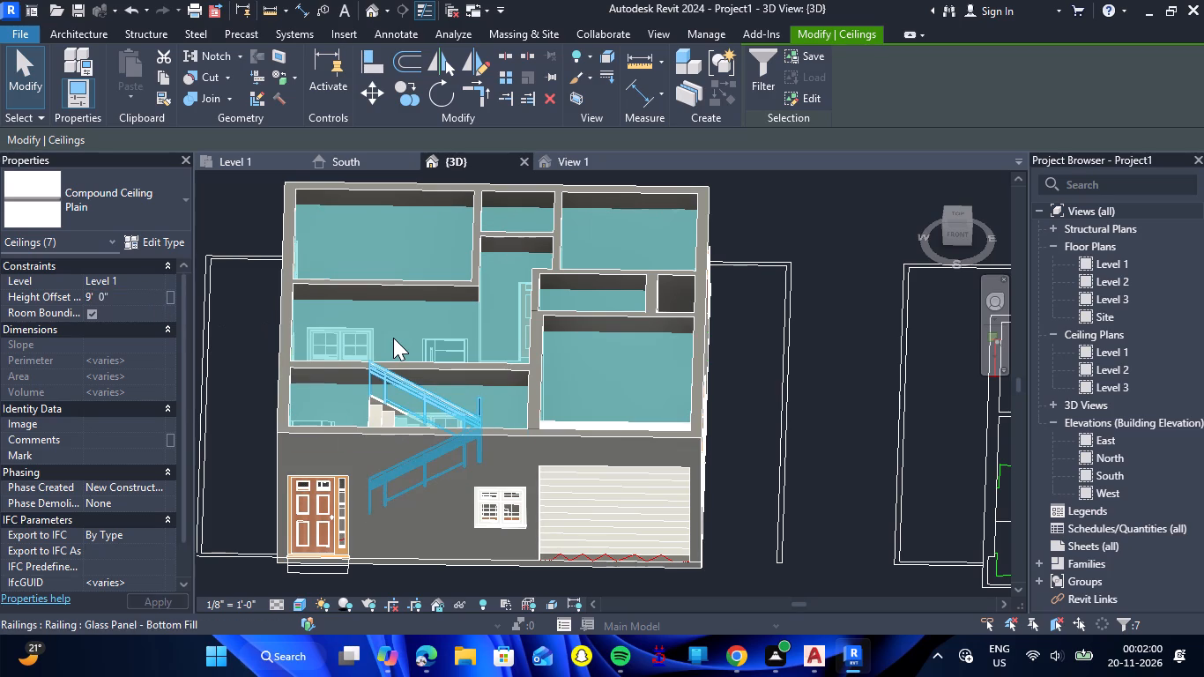
# Change the inner staircase railing from Glass Panel - Bottom Fill to the 1100mm type and check it against the stair.
pyautogui.scroll(-2, 393, 338)
pyautogui.scroll(12, 466, 401)
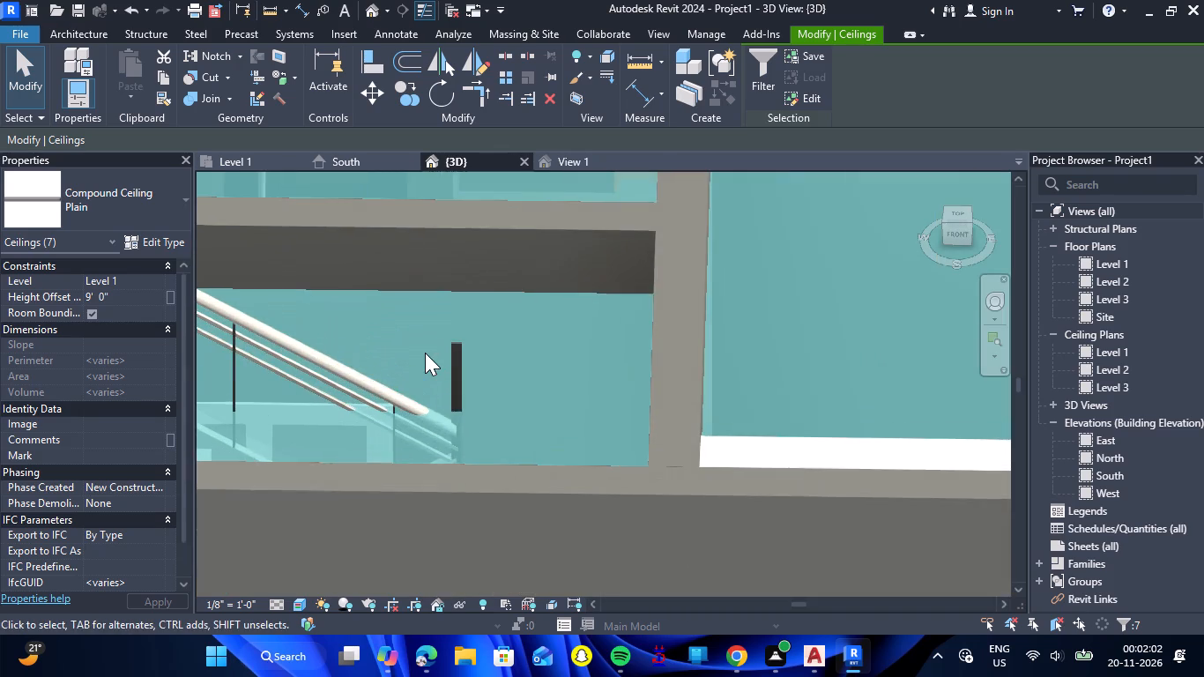
pyautogui.scroll(-10, 419, 342)
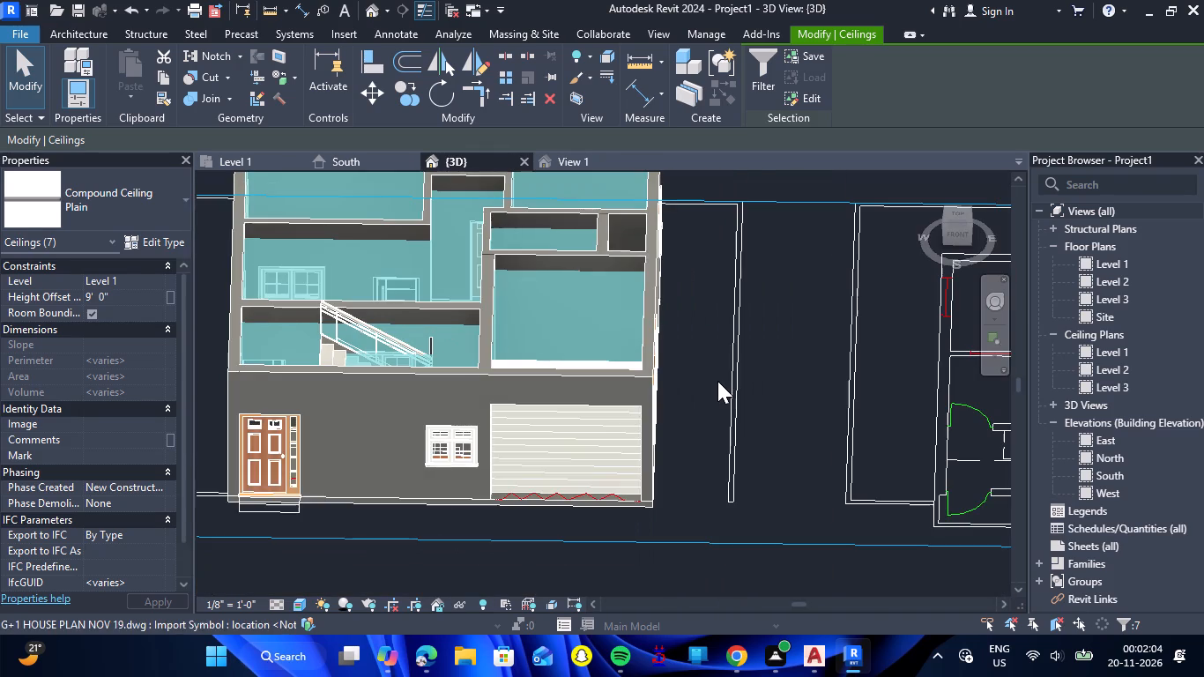
pyautogui.click(717, 381)
pyautogui.scroll(6, 411, 340)
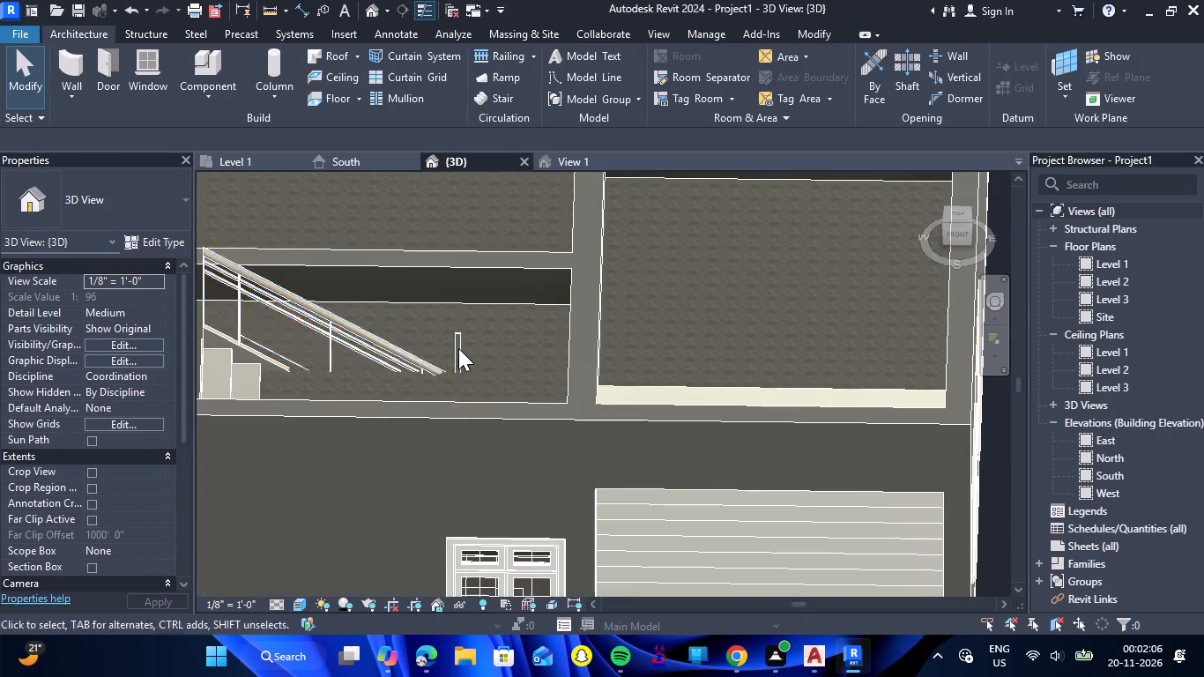
pyautogui.click(457, 343)
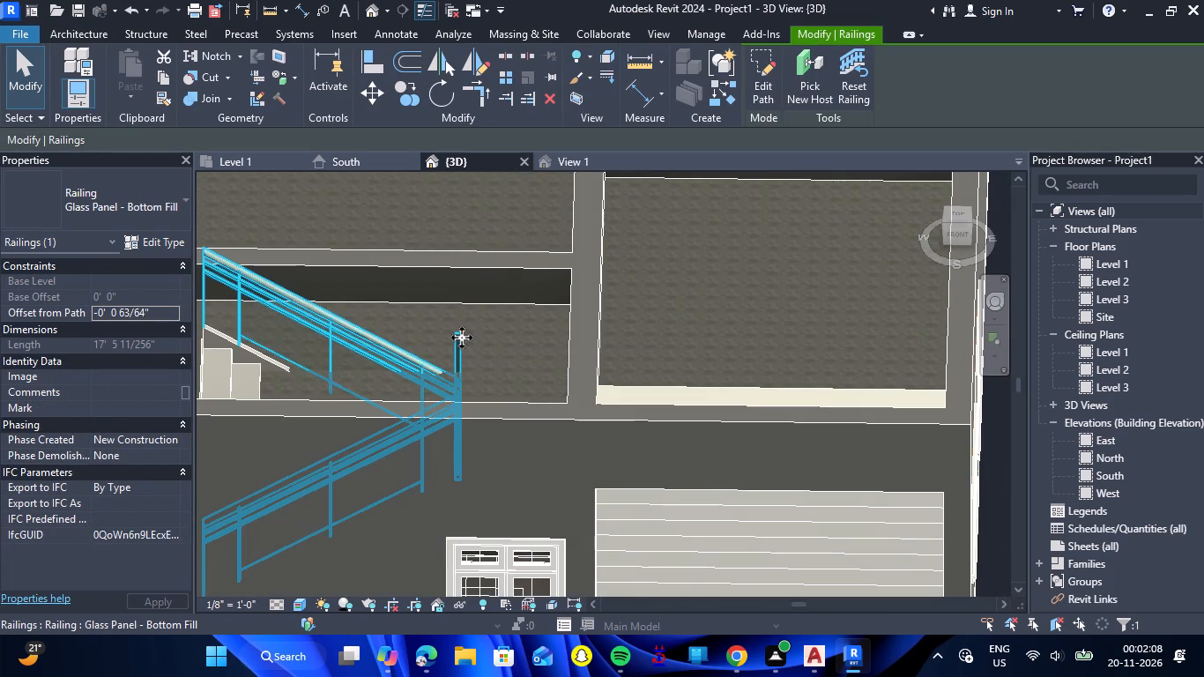
pyautogui.scroll(5, 462, 338)
pyautogui.click(185, 210)
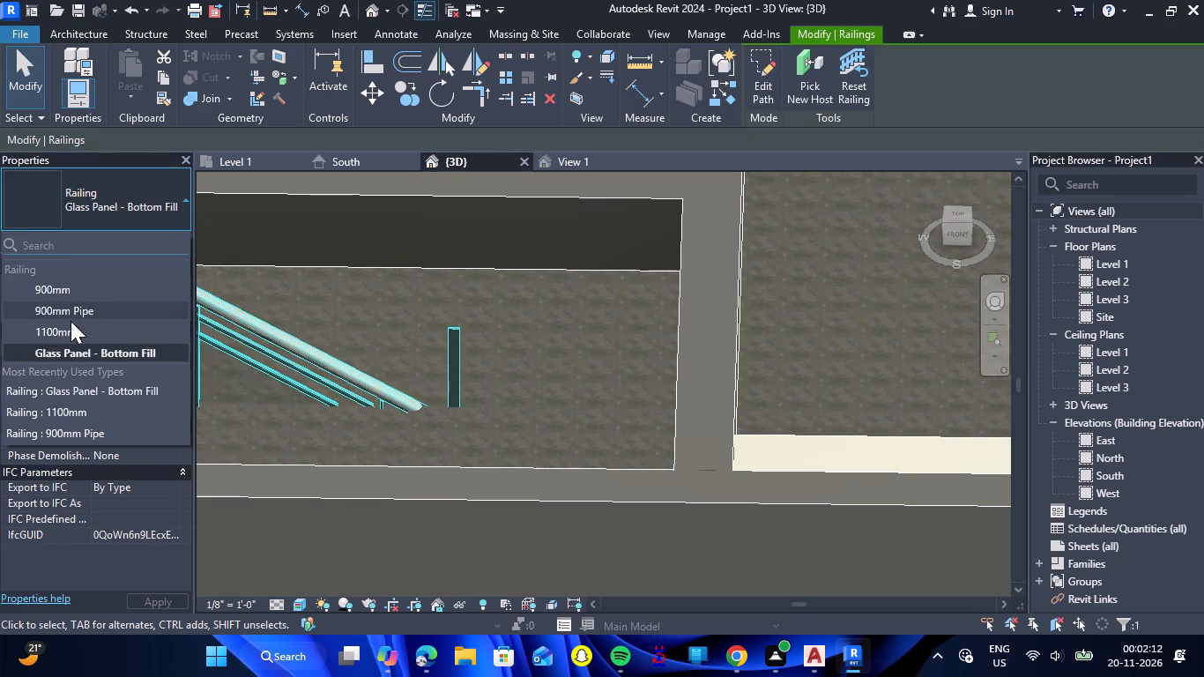
pyautogui.click(71, 328)
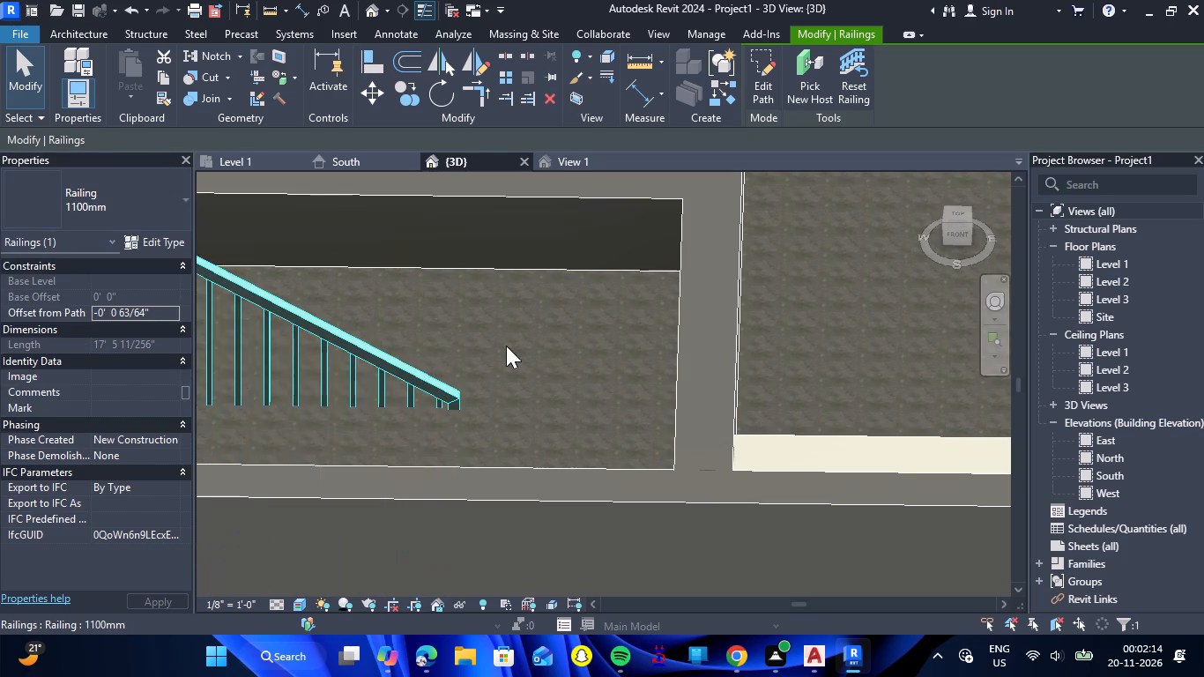
pyautogui.scroll(-9, 520, 341)
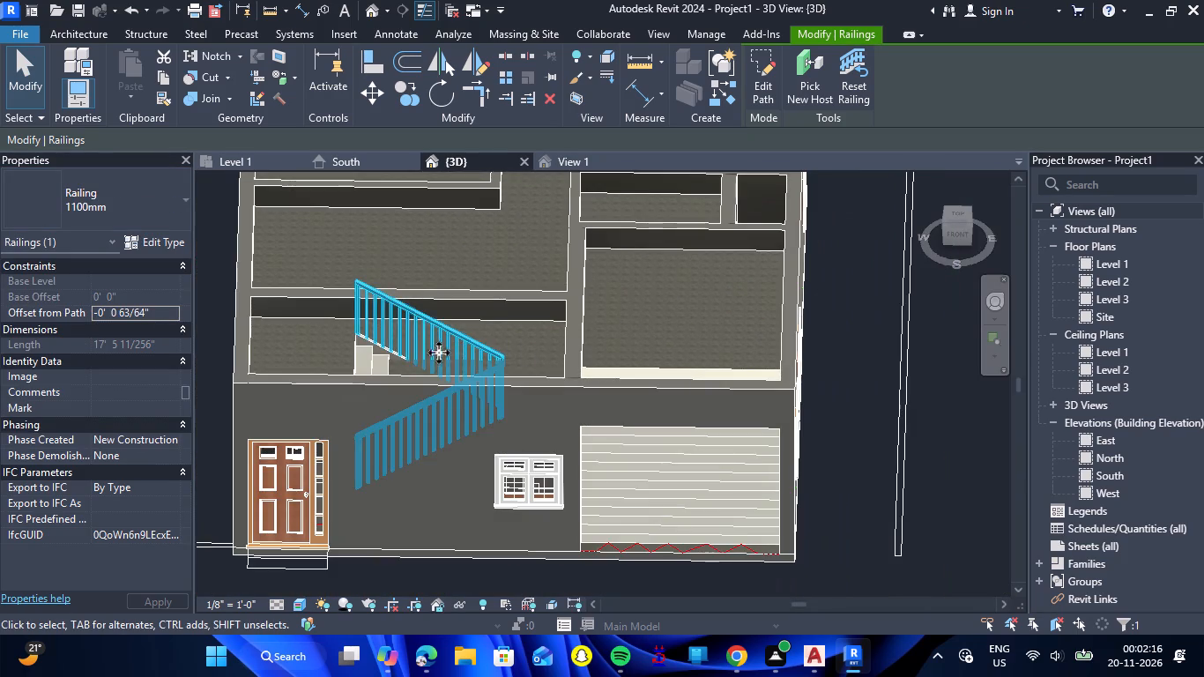
pyautogui.scroll(5, 385, 354)
pyautogui.scroll(-5, 375, 349)
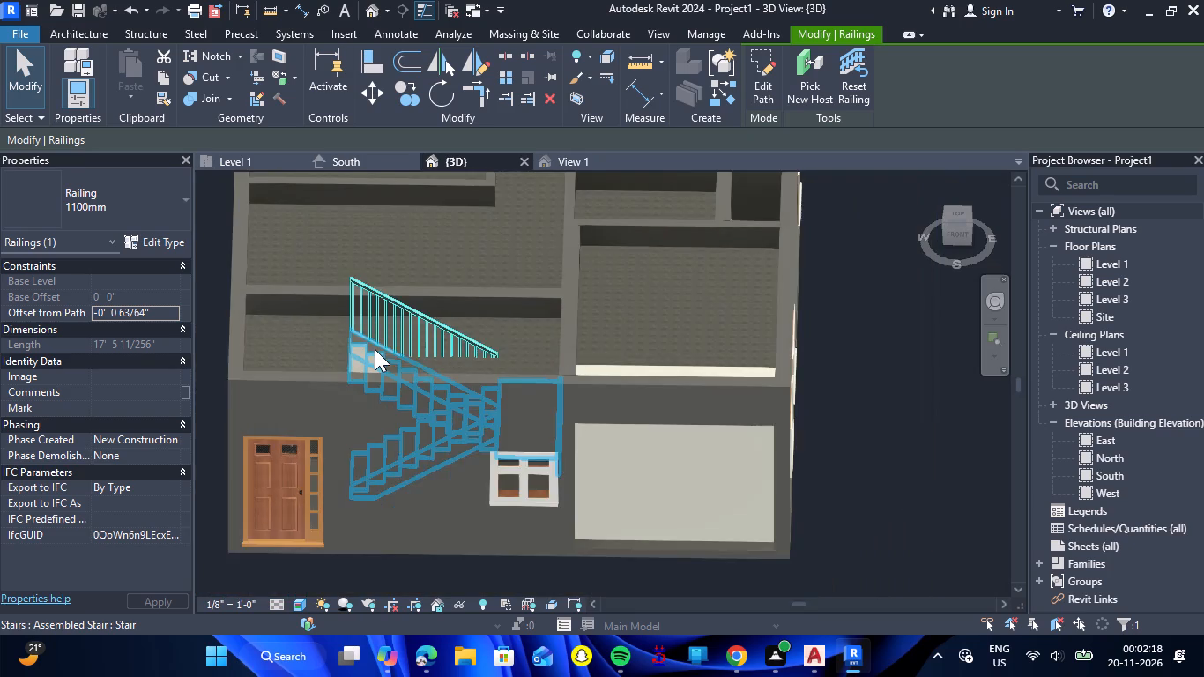
pyautogui.scroll(-4, 375, 349)
pyautogui.press('Escape')
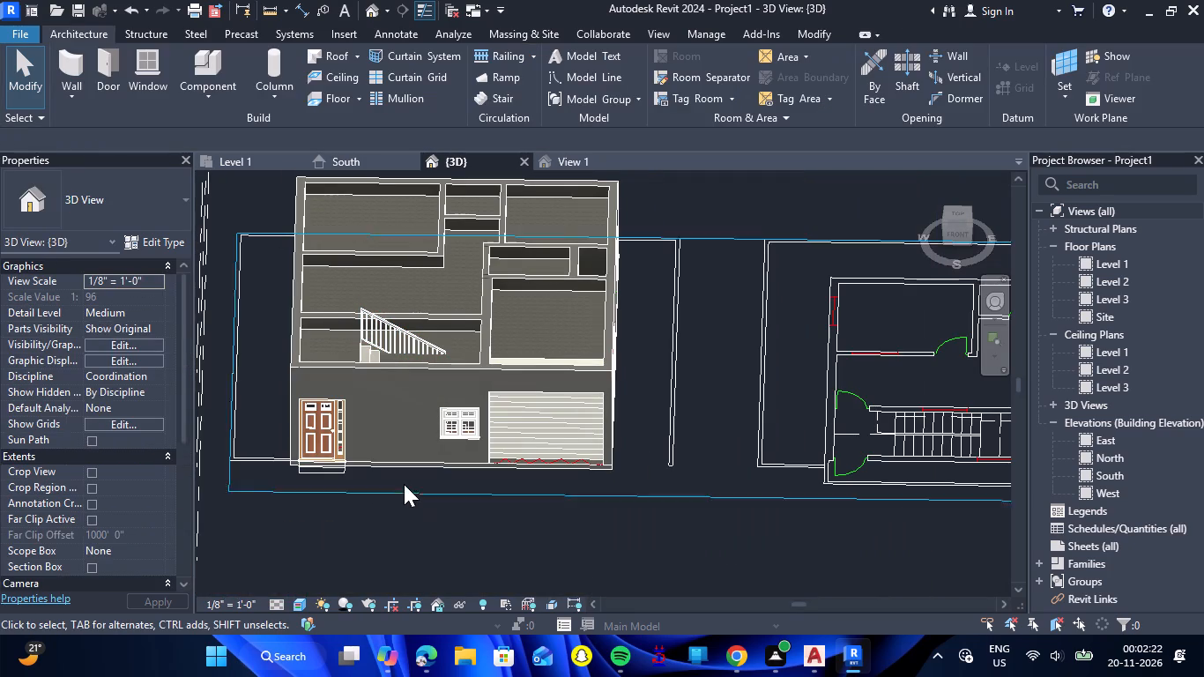
# Change the ground-floor staircase to the Assembled Stair type Industrial and Assembly.
pyautogui.click(366, 359)
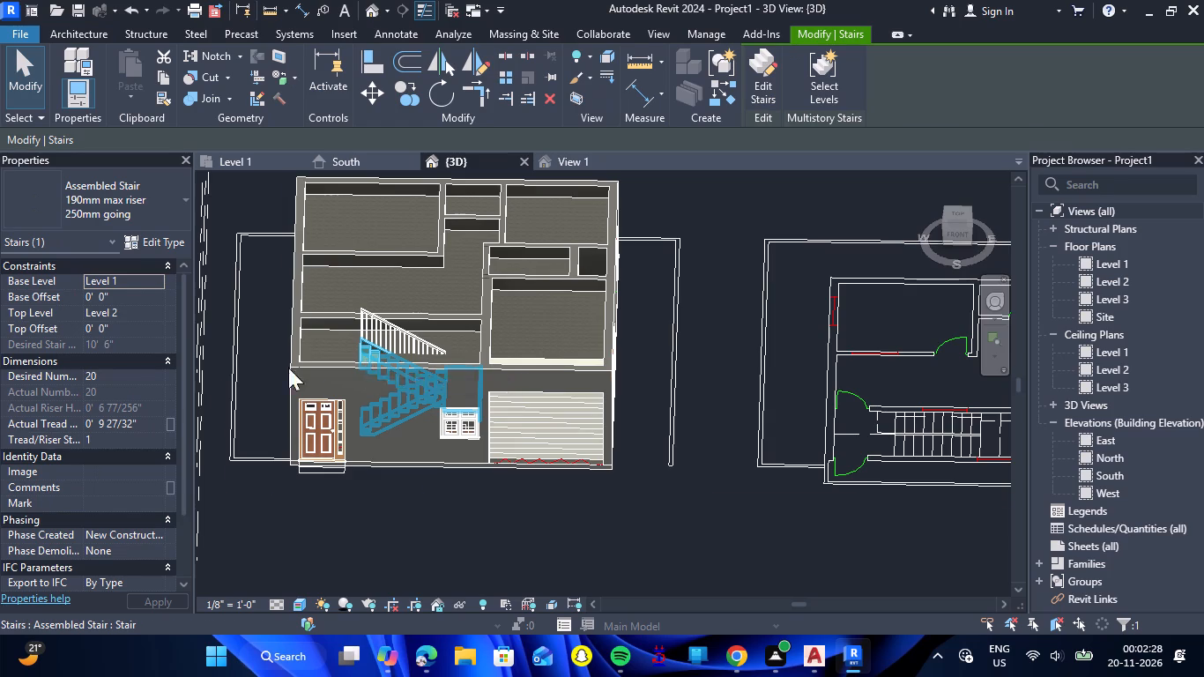
pyautogui.scroll(-3, 131, 383)
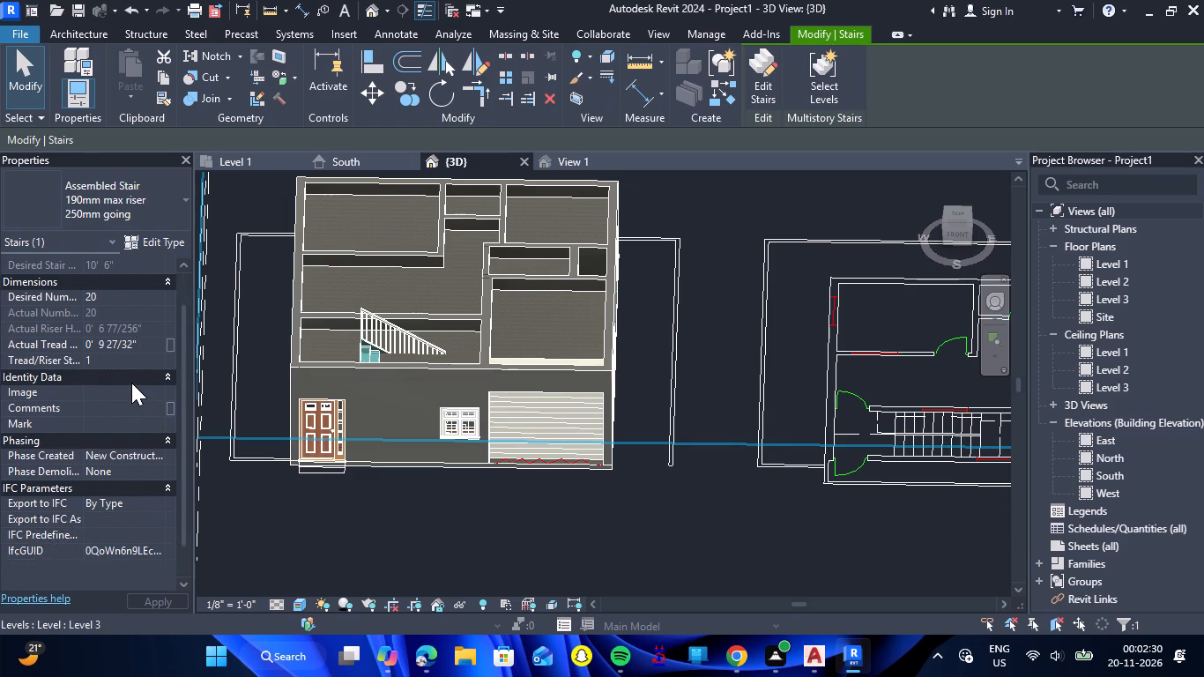
pyautogui.scroll(5, 131, 383)
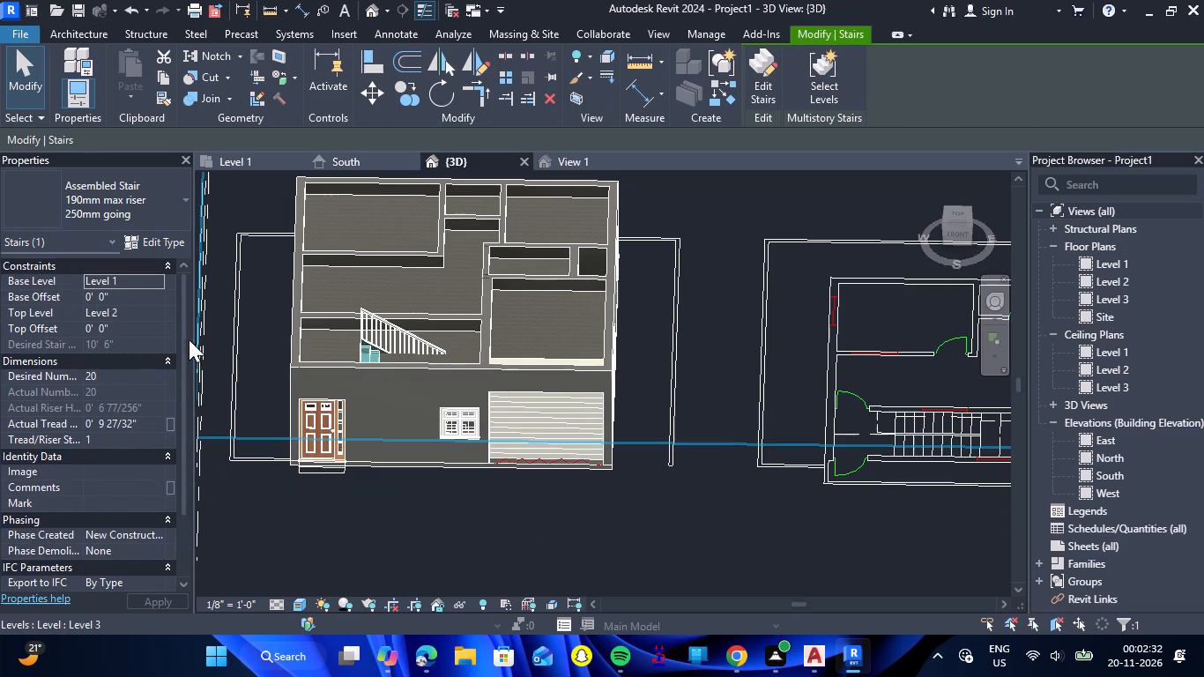
pyautogui.click(184, 200)
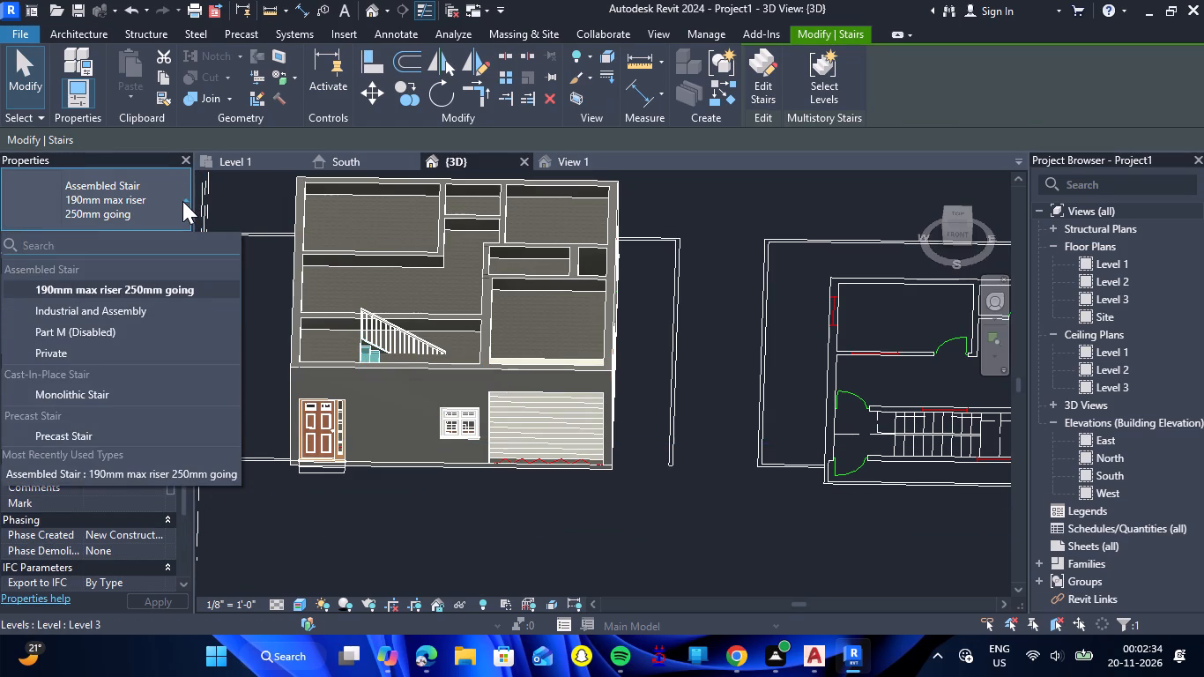
pyautogui.click(146, 309)
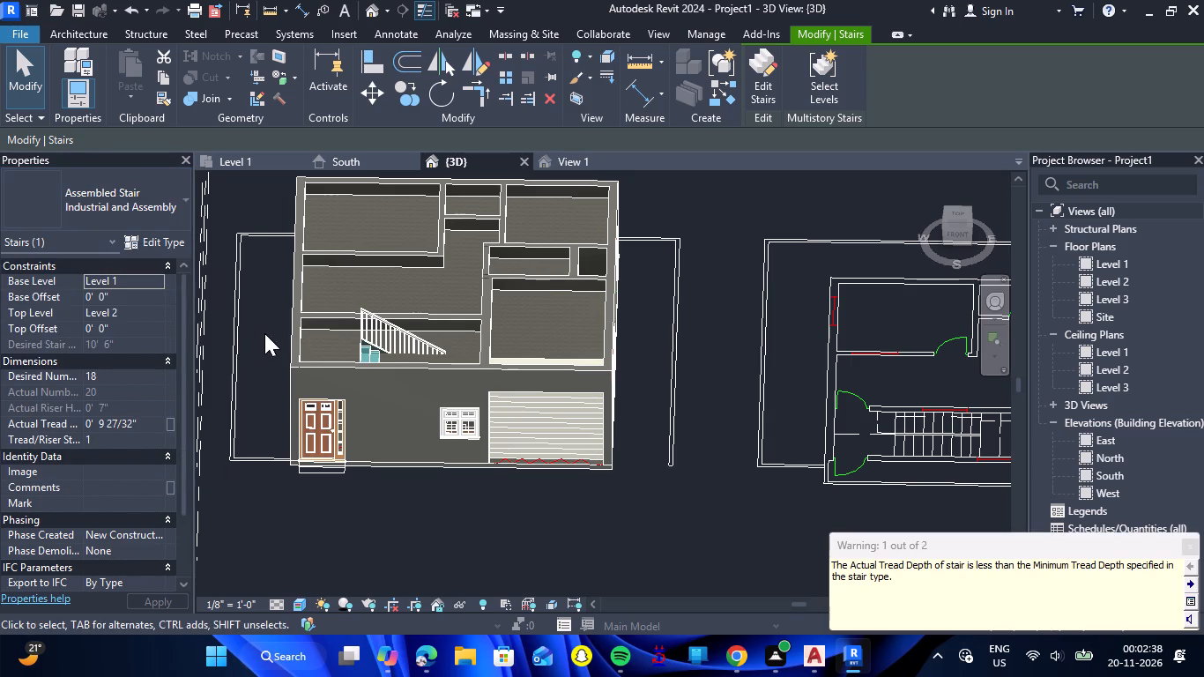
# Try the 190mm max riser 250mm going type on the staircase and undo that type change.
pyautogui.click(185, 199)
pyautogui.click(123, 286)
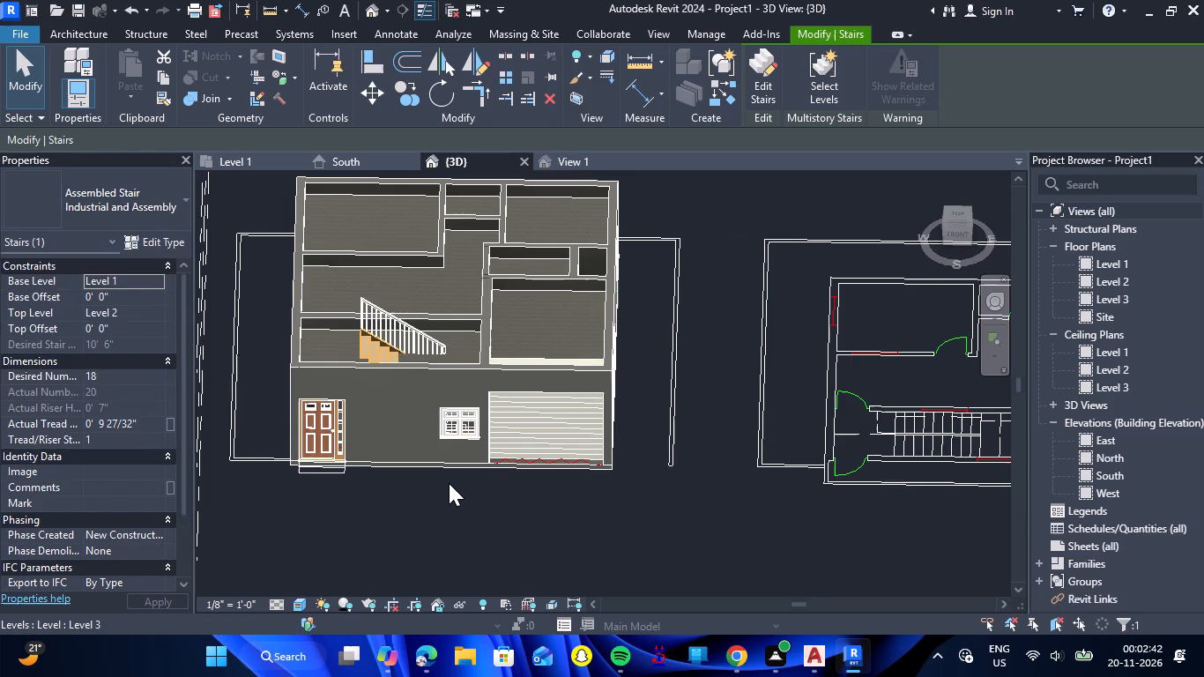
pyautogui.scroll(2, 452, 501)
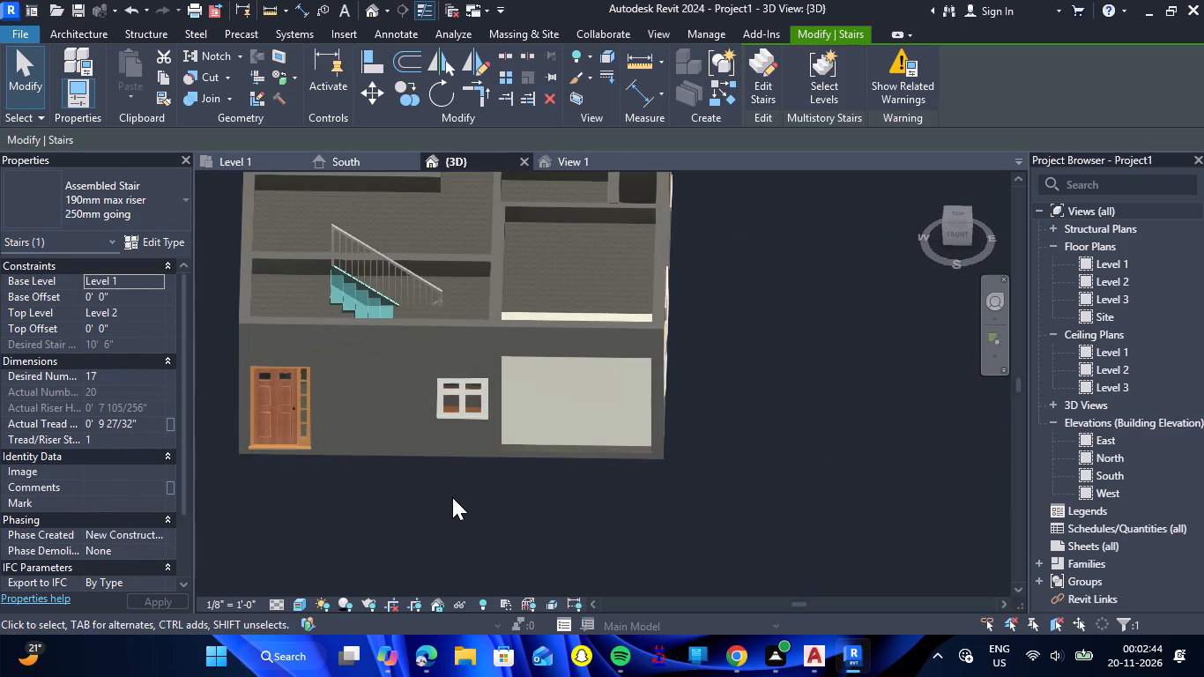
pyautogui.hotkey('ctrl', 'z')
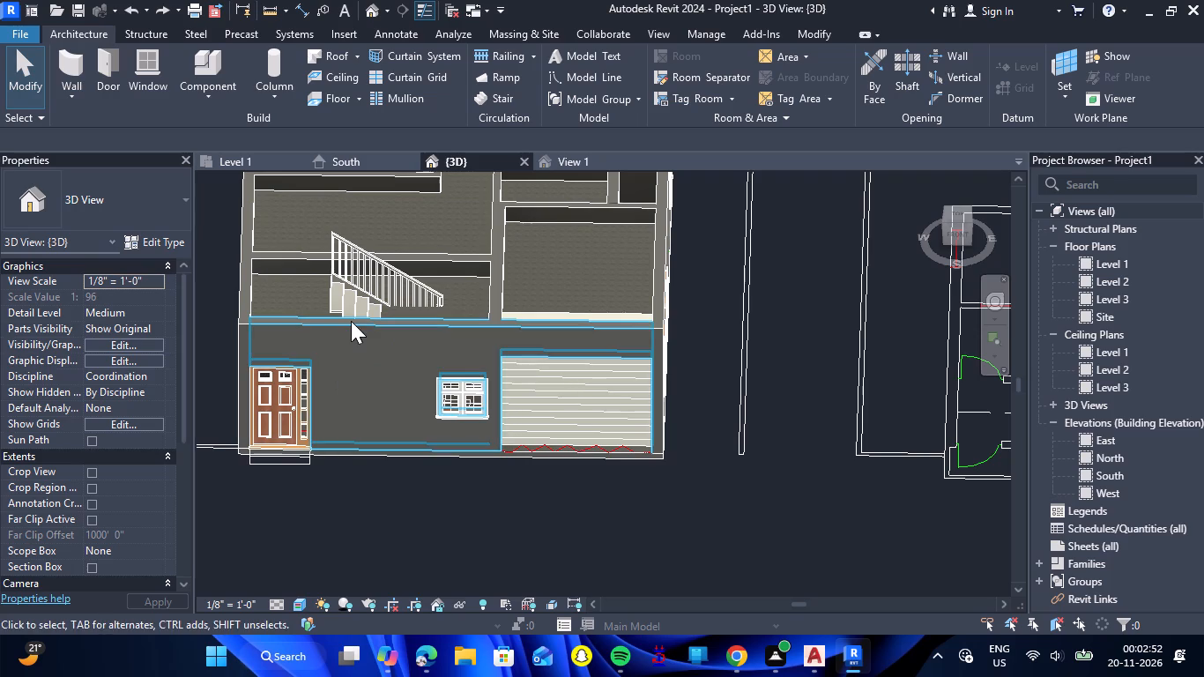
# Temporarily hide the west exterior wall to examine the staircase and ground-floor interior in 3D, and restore the hidden wall.
pyautogui.click(238, 309)
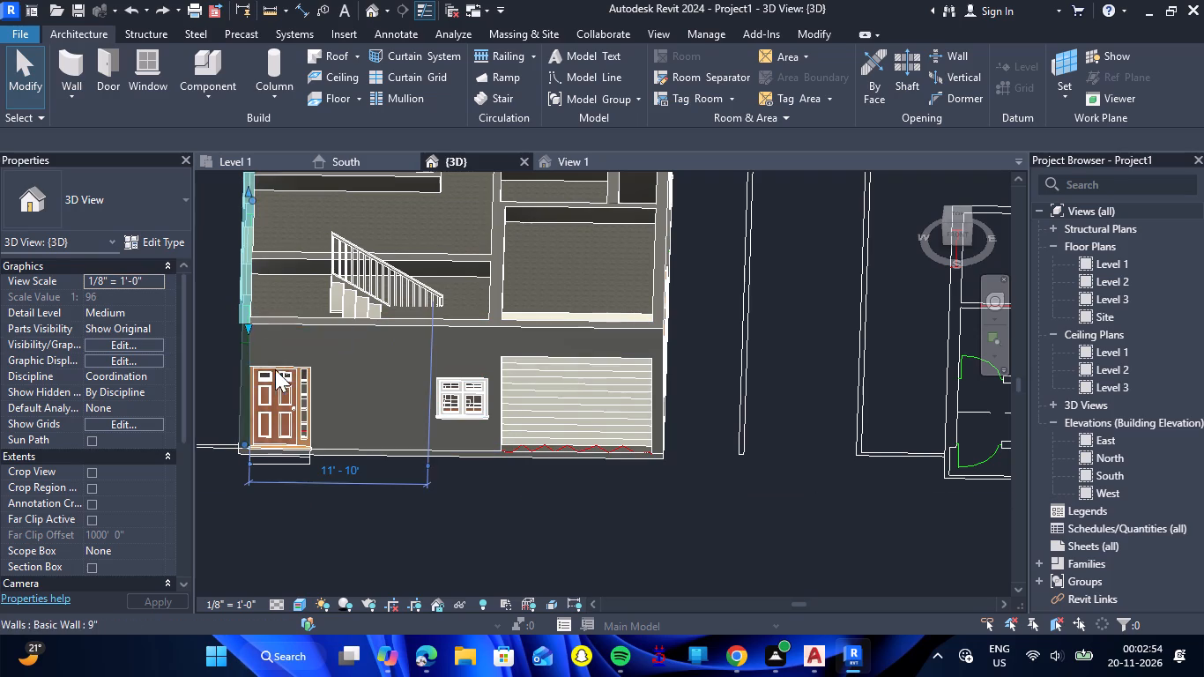
pyautogui.write('HH')
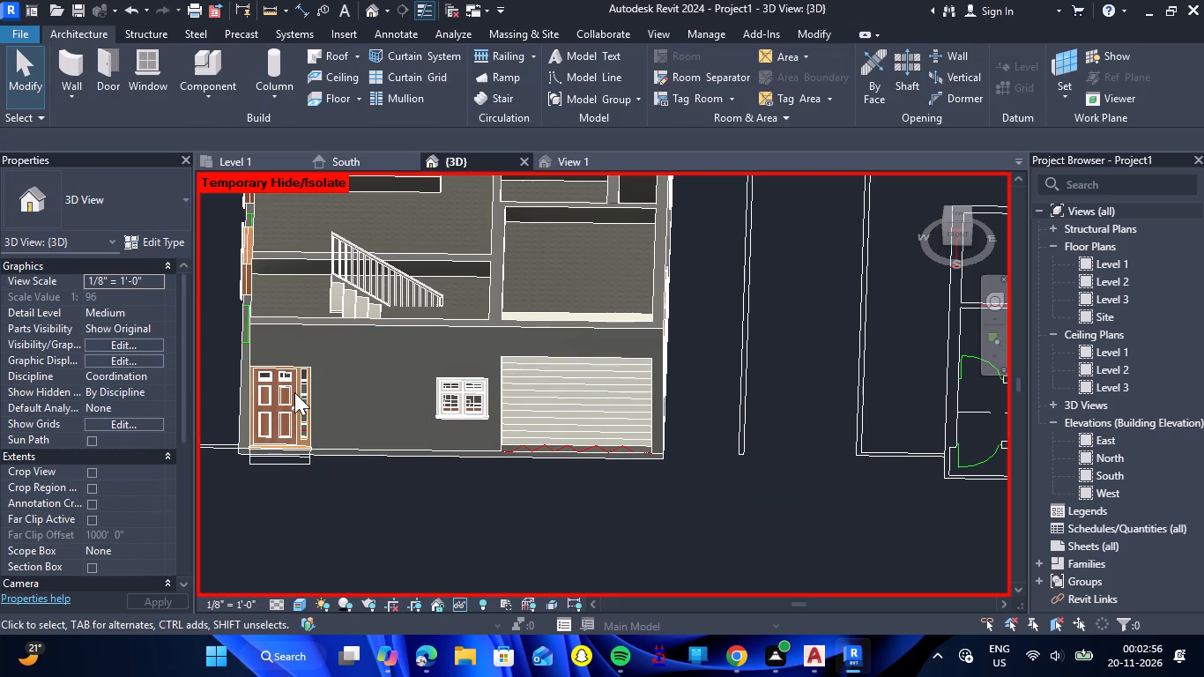
pyautogui.keyDown('shift'); pyautogui.moveTo(301, 497); pyautogui.dragTo(452, 487); pyautogui.keyUp('shift')
pyautogui.keyDown('shift'); pyautogui.moveTo(301, 497); pyautogui.dragTo(453, 493, button='right'); pyautogui.keyUp('shift')
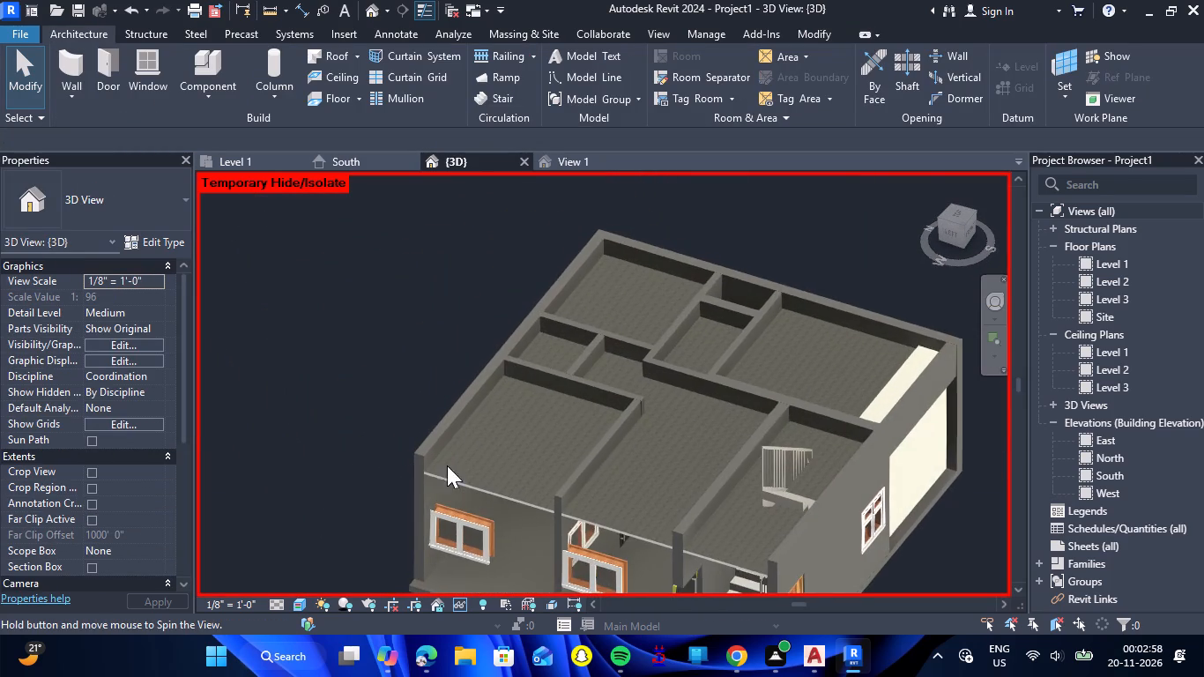
pyautogui.scroll(-8, 415, 405)
pyautogui.scroll(9, 491, 487)
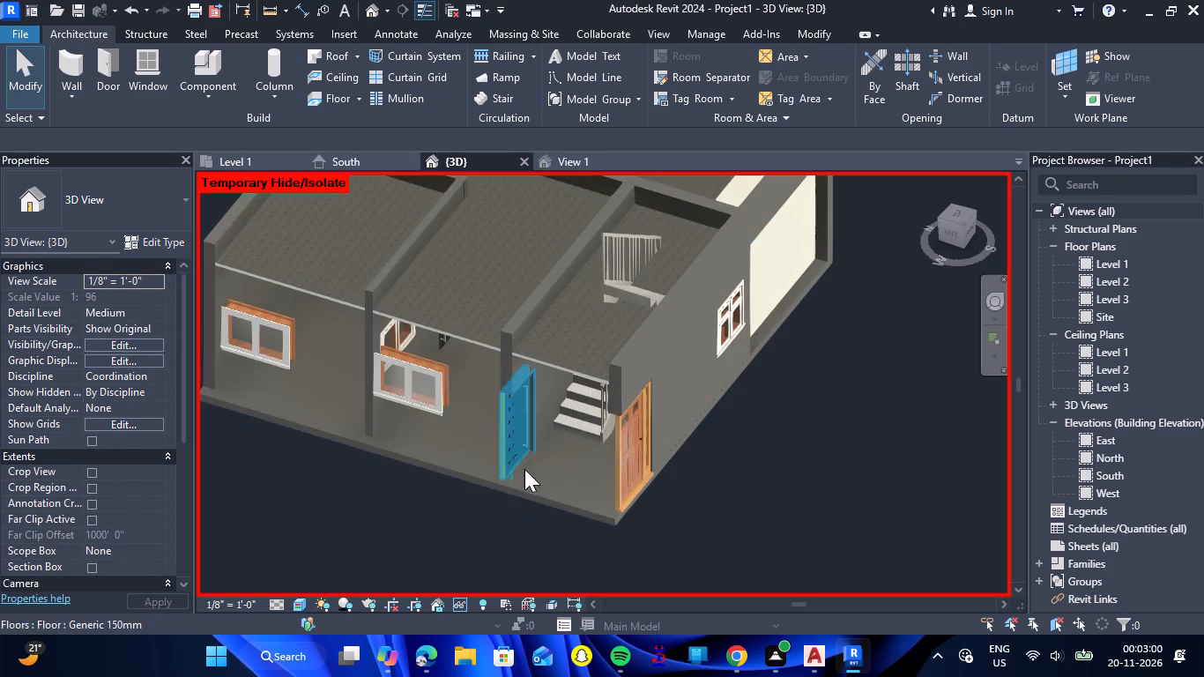
pyautogui.scroll(7, 585, 436)
pyautogui.scroll(1, 543, 495)
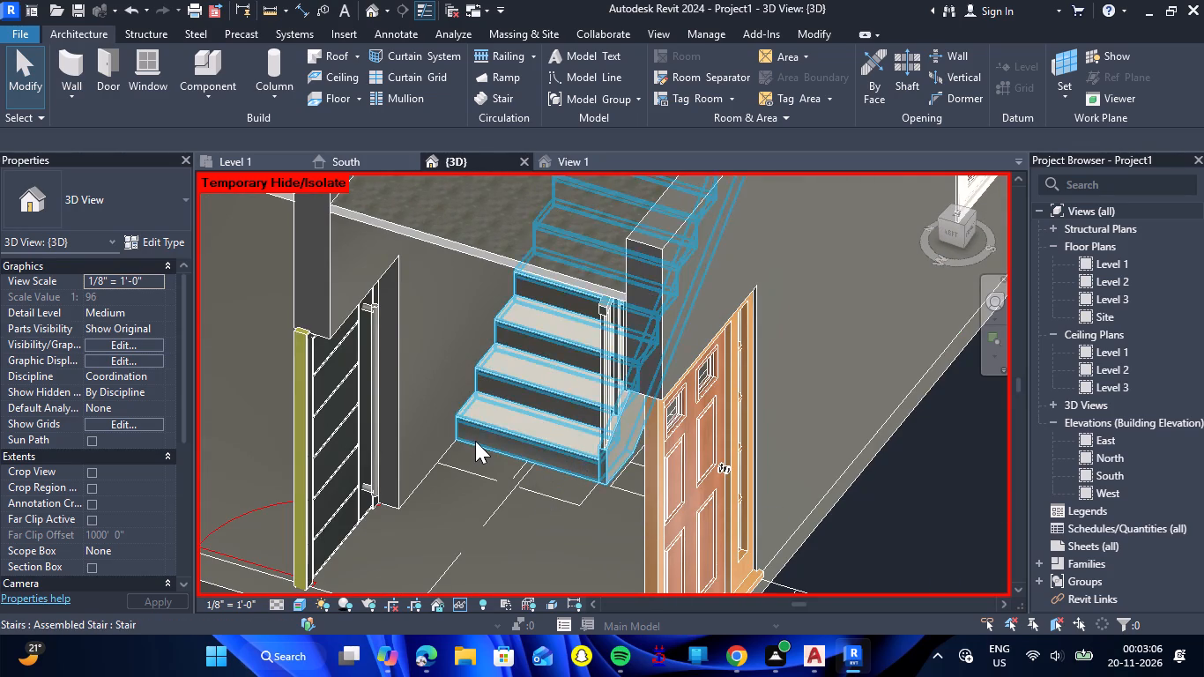
pyautogui.scroll(-11, 475, 441)
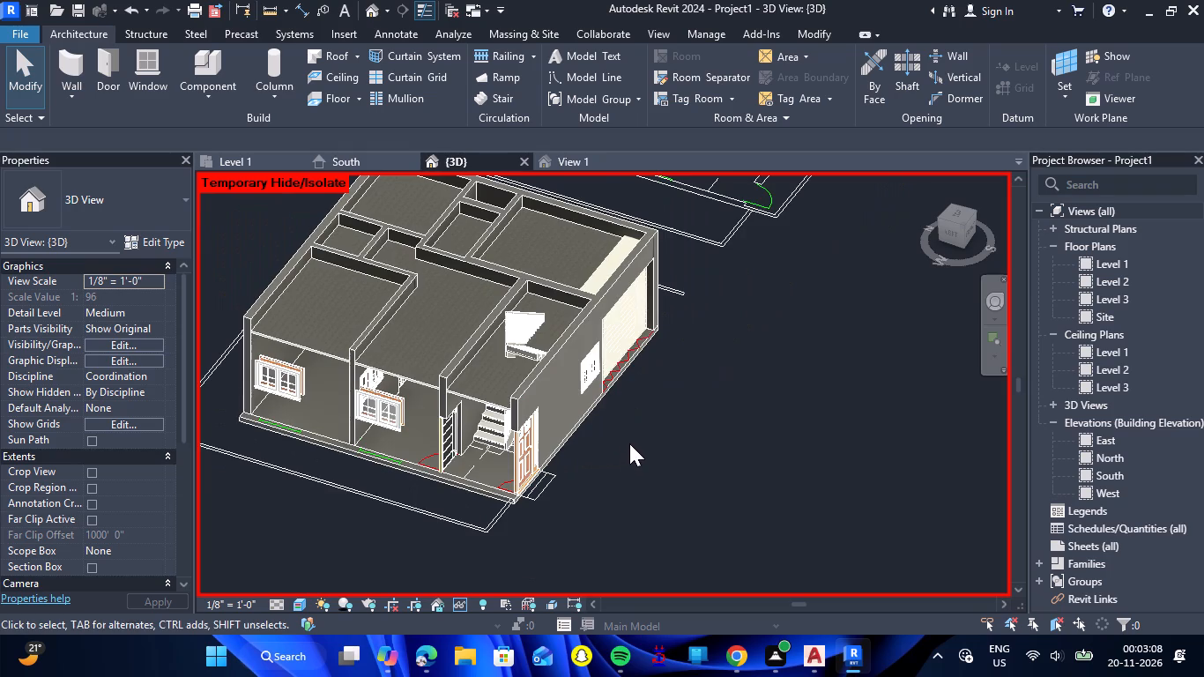
pyautogui.write('HR')
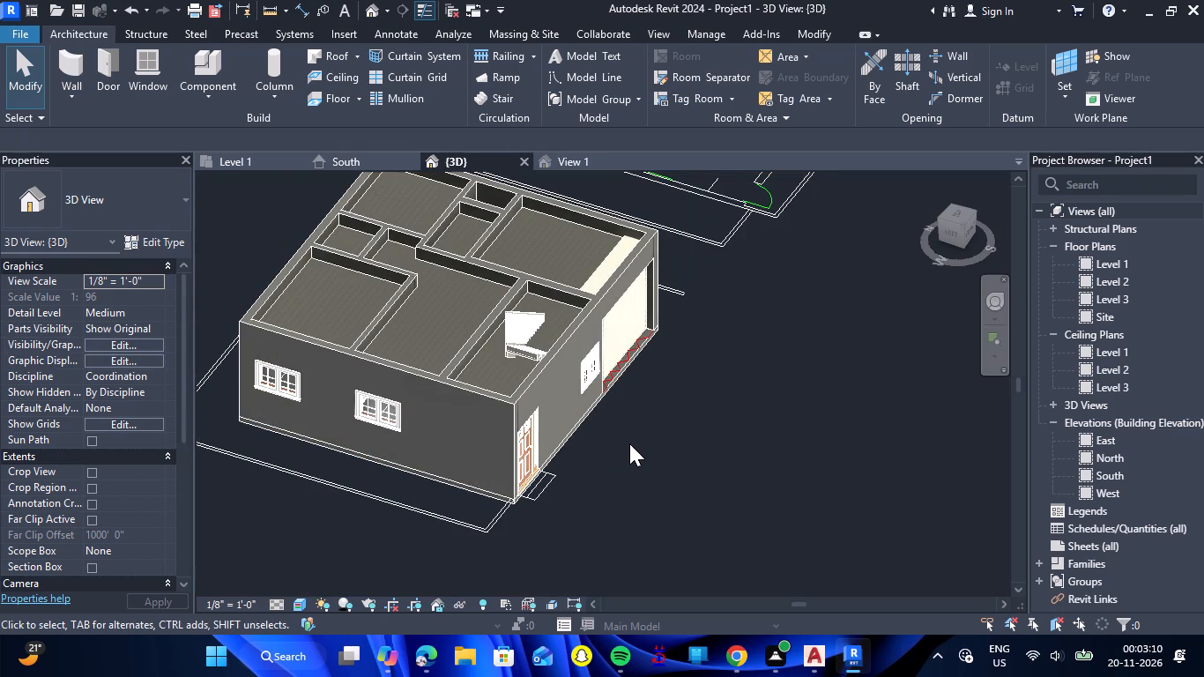
pyautogui.scroll(-2, 629, 443)
pyautogui.scroll(5, 594, 295)
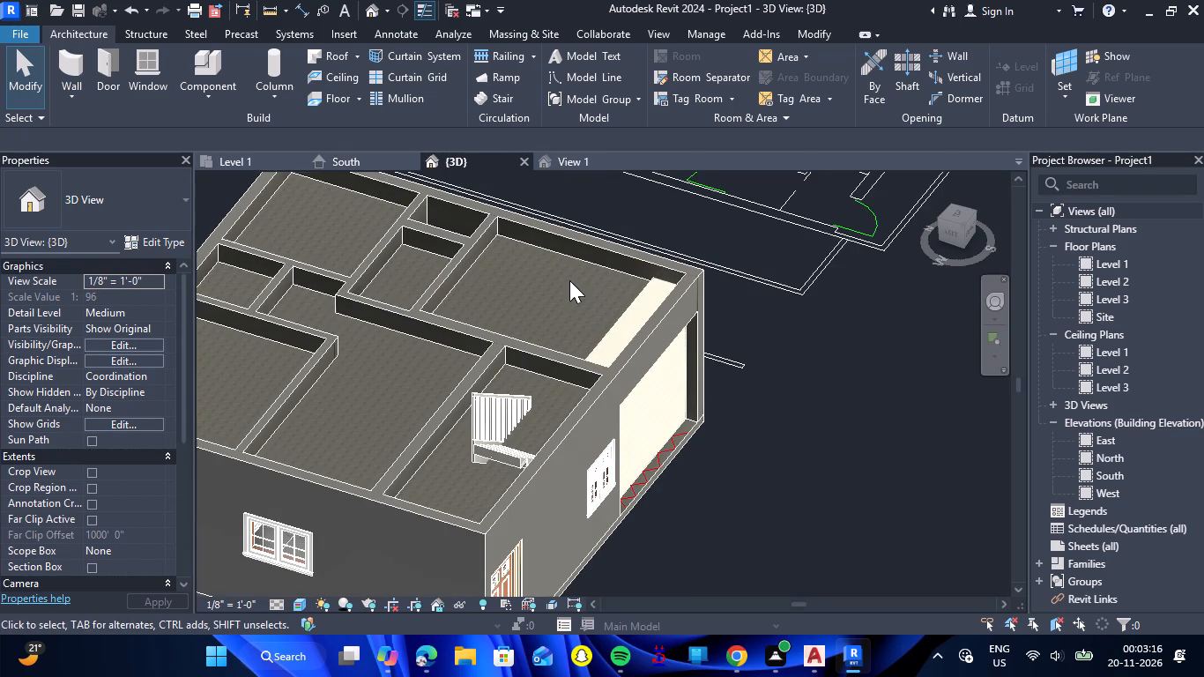
pyautogui.scroll(-5, 576, 307)
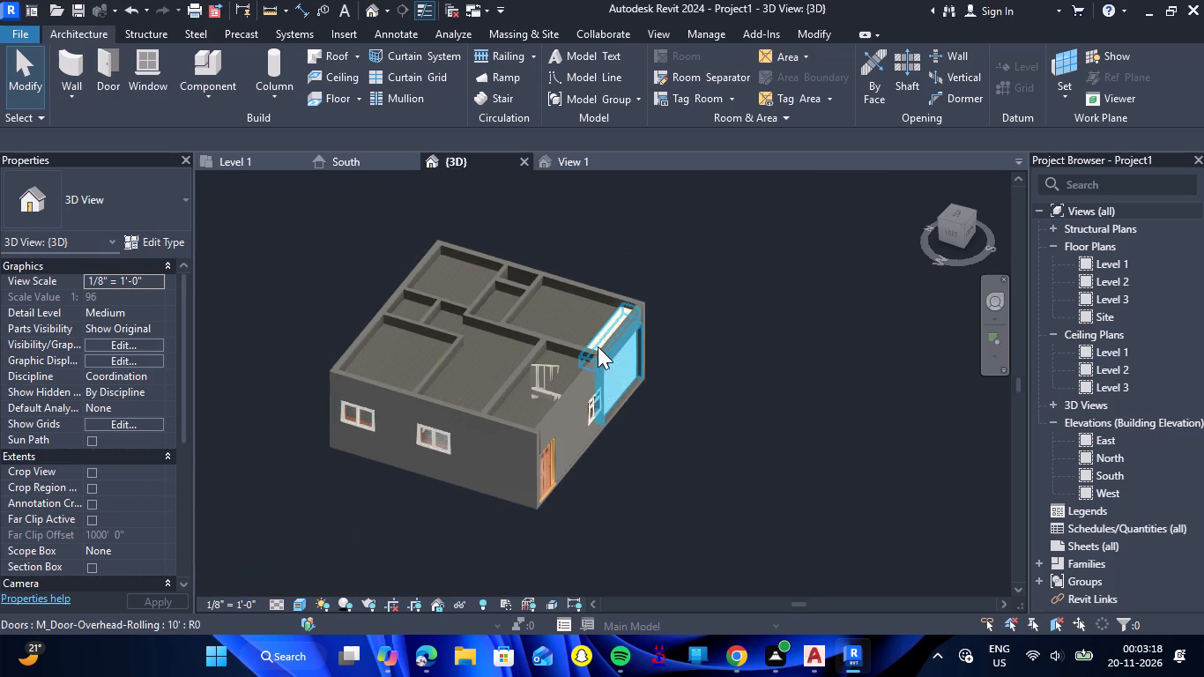
pyautogui.scroll(-1, 607, 346)
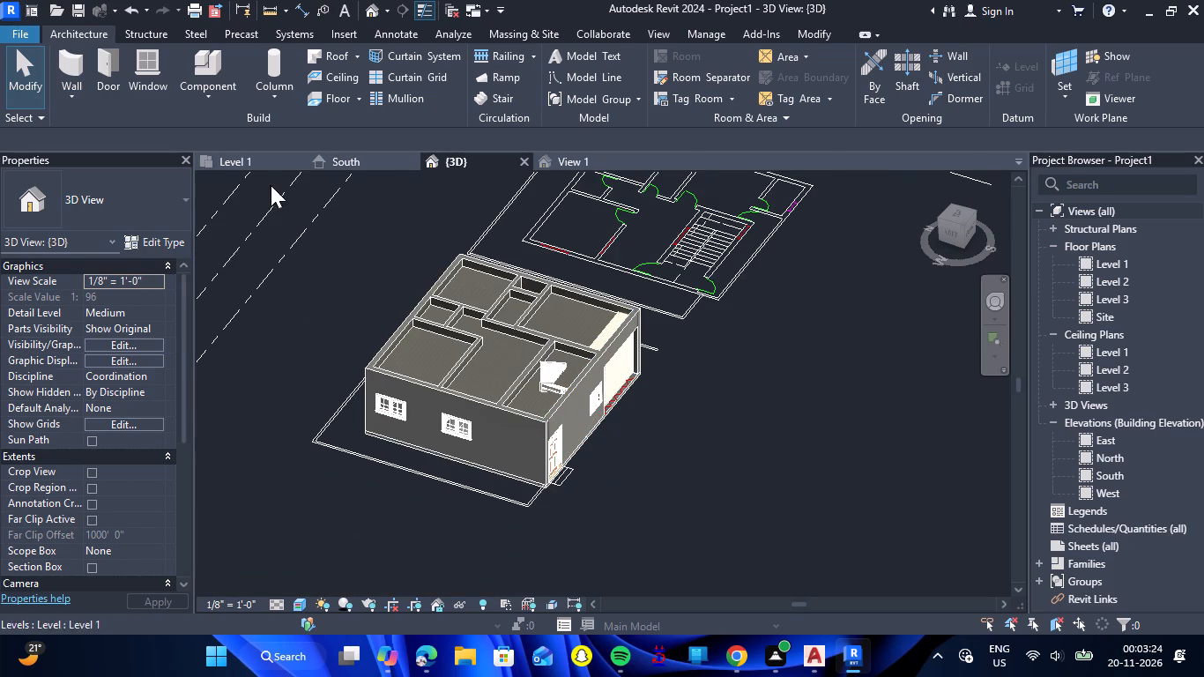
# On the Level 1 plan, move the CAD import from the first-floor plot boundary's upper-left corner to the ground-floor boundary's matching corner.
pyautogui.doubleClick(248, 167)
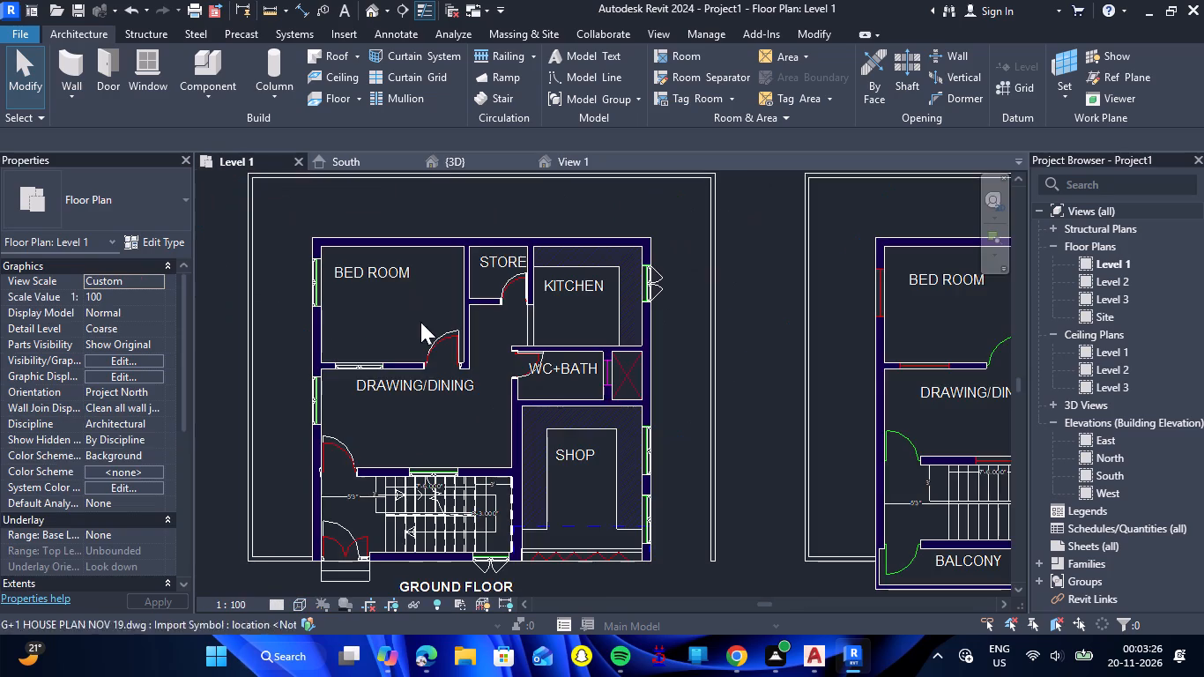
pyautogui.scroll(-6, 425, 336)
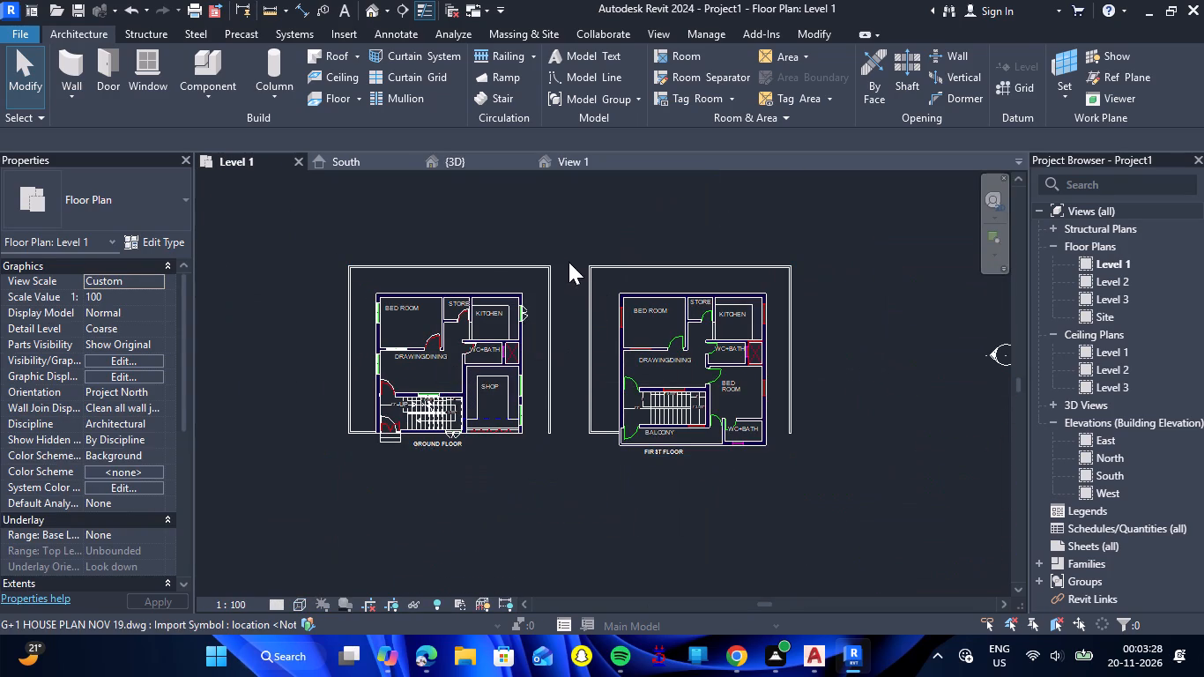
pyautogui.click(582, 264)
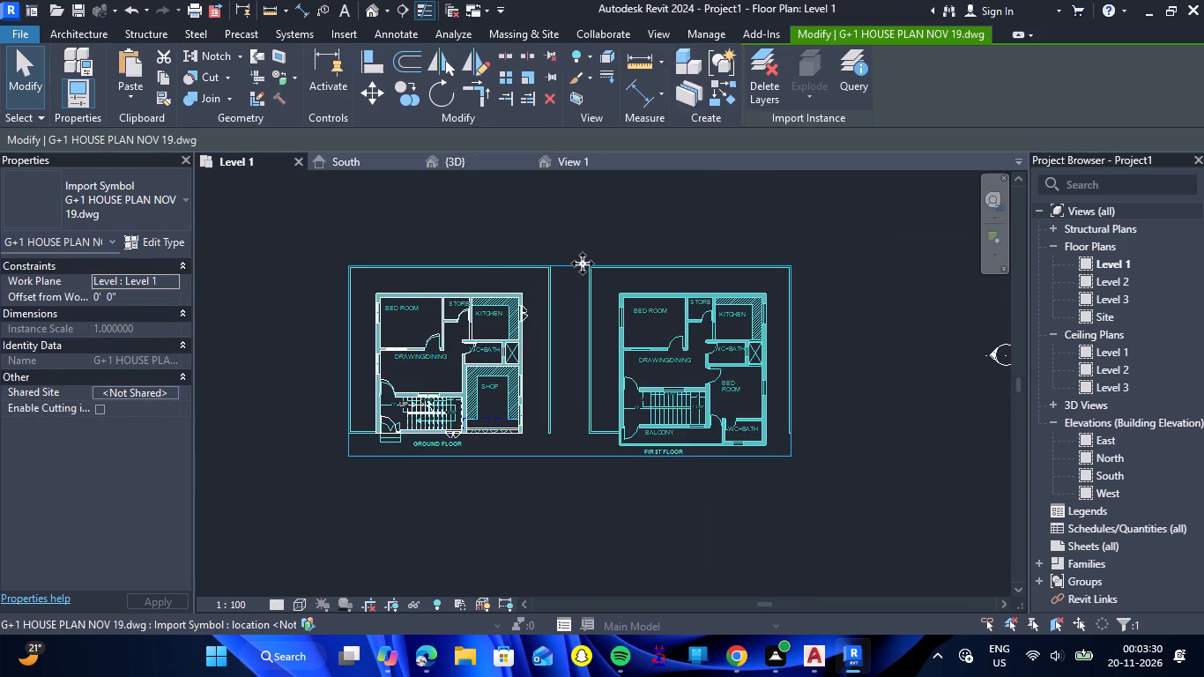
pyautogui.click(364, 86)
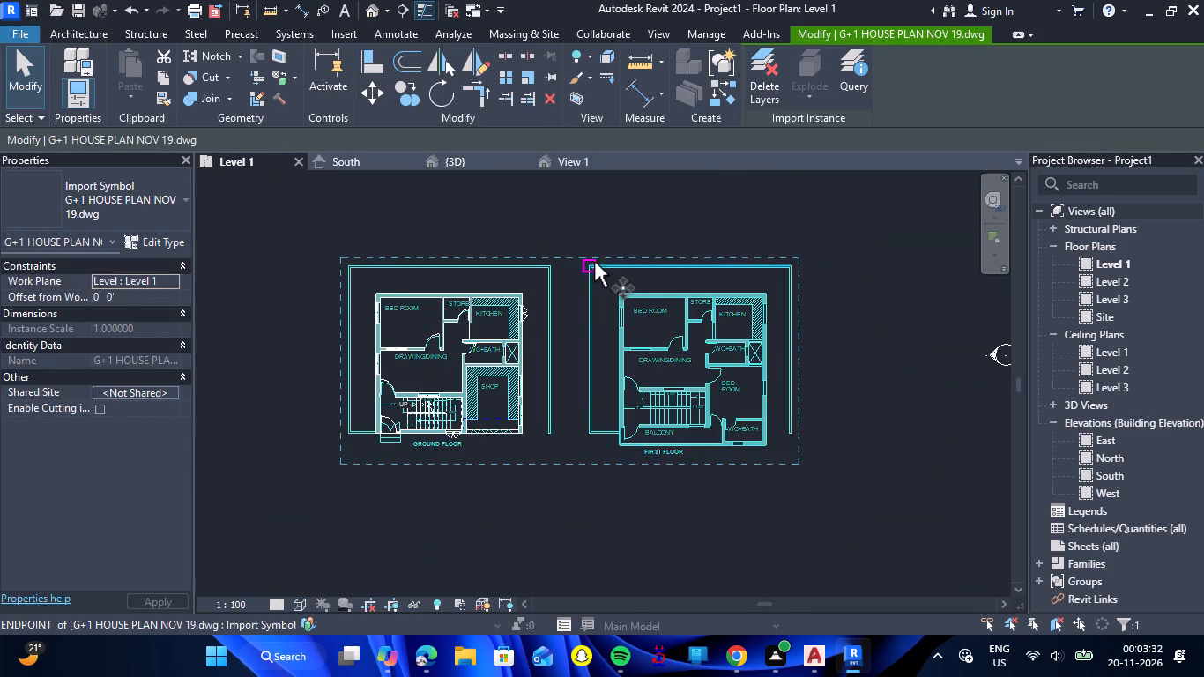
pyautogui.scroll(11, 596, 264)
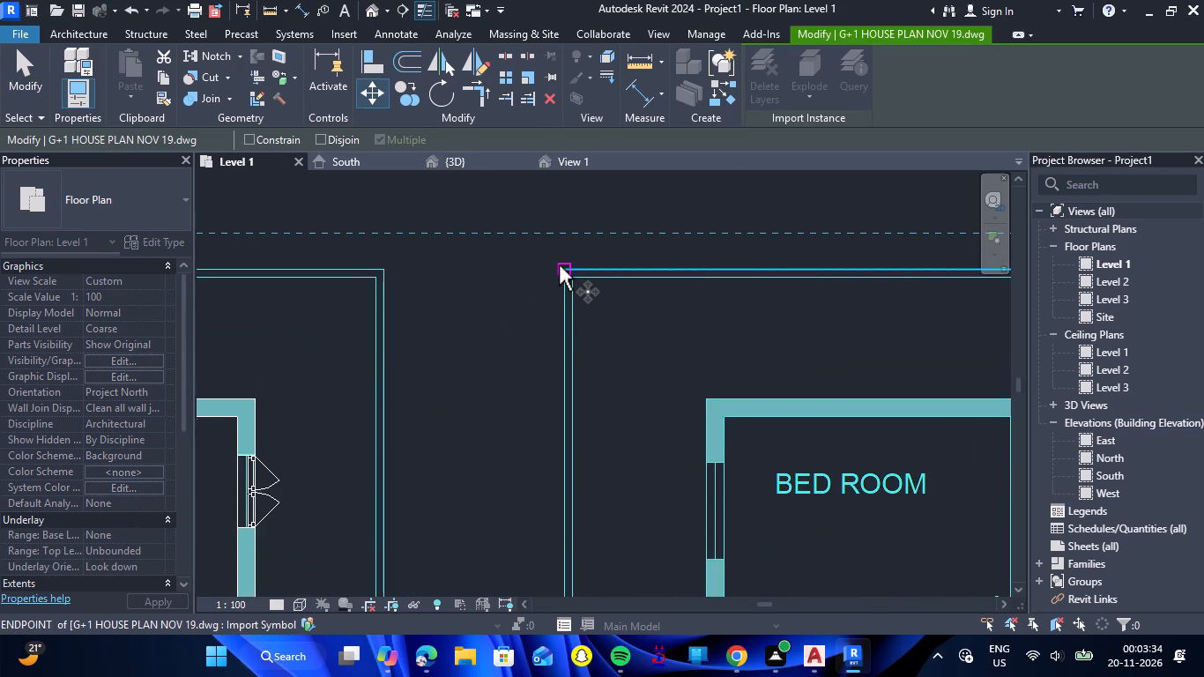
pyautogui.click(559, 265)
pyautogui.scroll(-12, 465, 268)
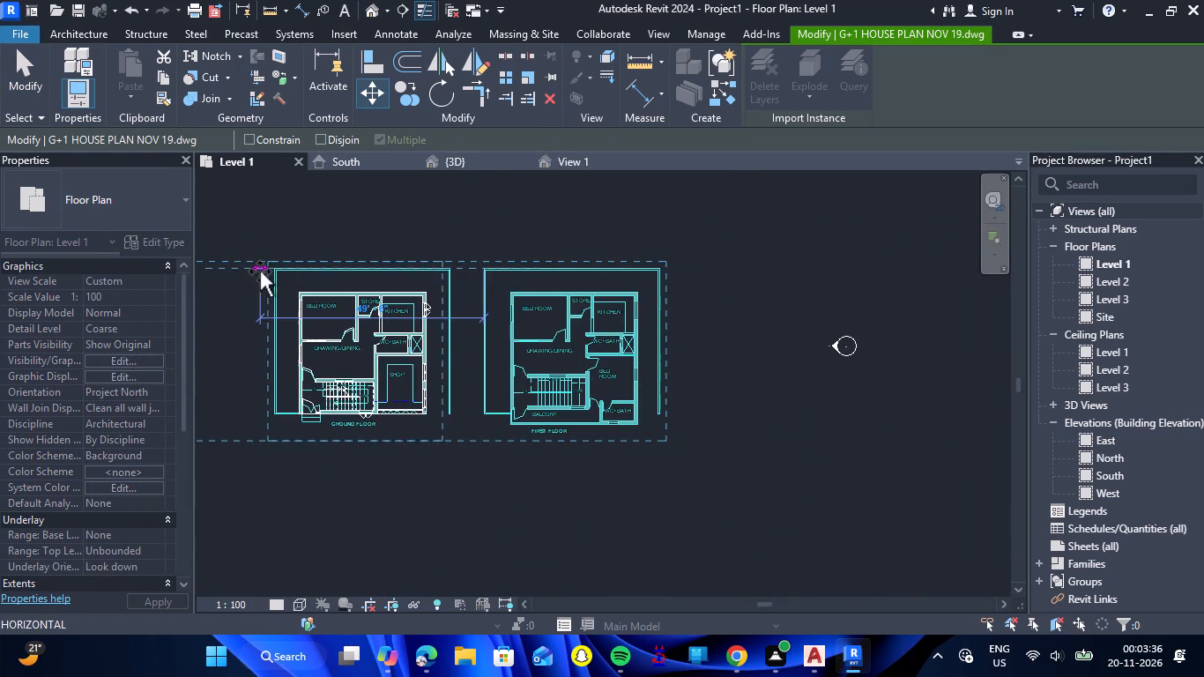
pyautogui.scroll(3, 274, 268)
pyautogui.scroll(18, 274, 268)
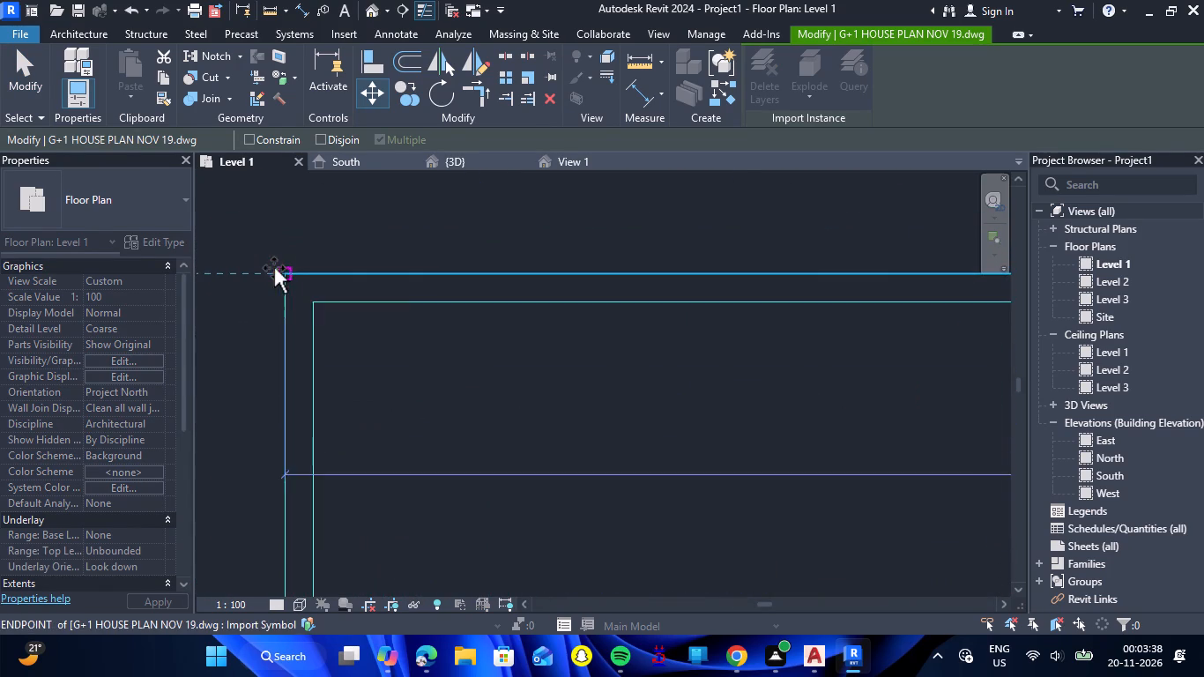
pyautogui.click(282, 268)
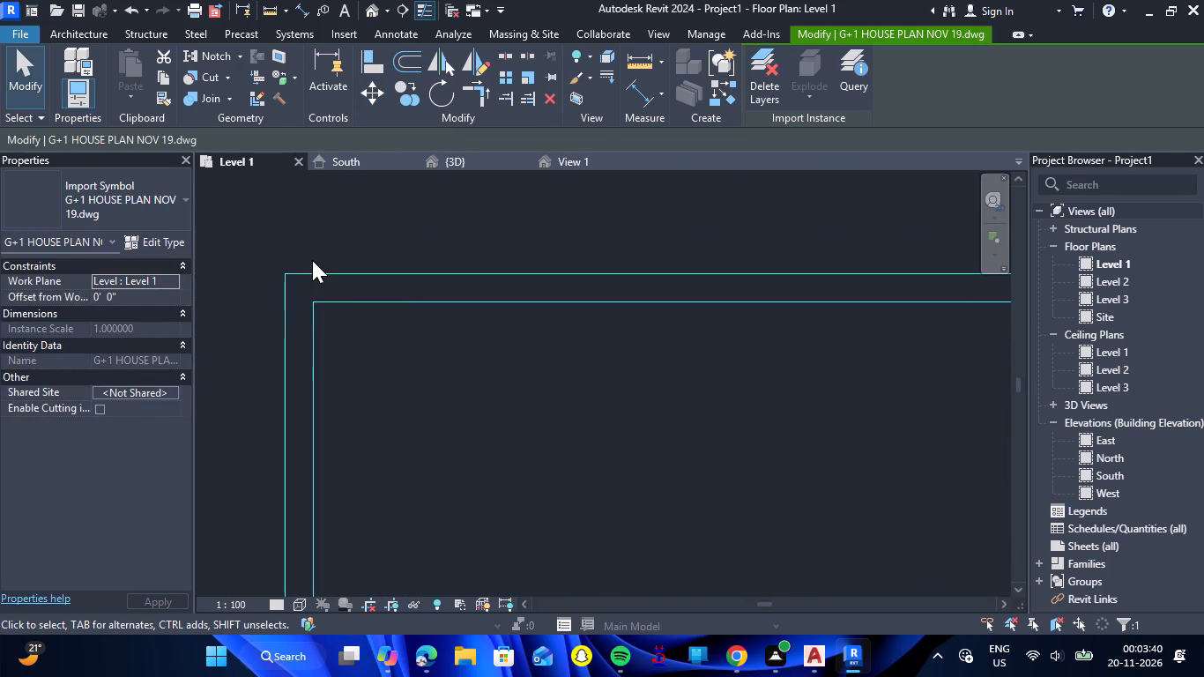
pyautogui.press('Escape')
# Nudge the CAD import two increments left to align the first-floor plan with the modelled walls, and check the fit.
pyautogui.scroll(-15, 312, 260)
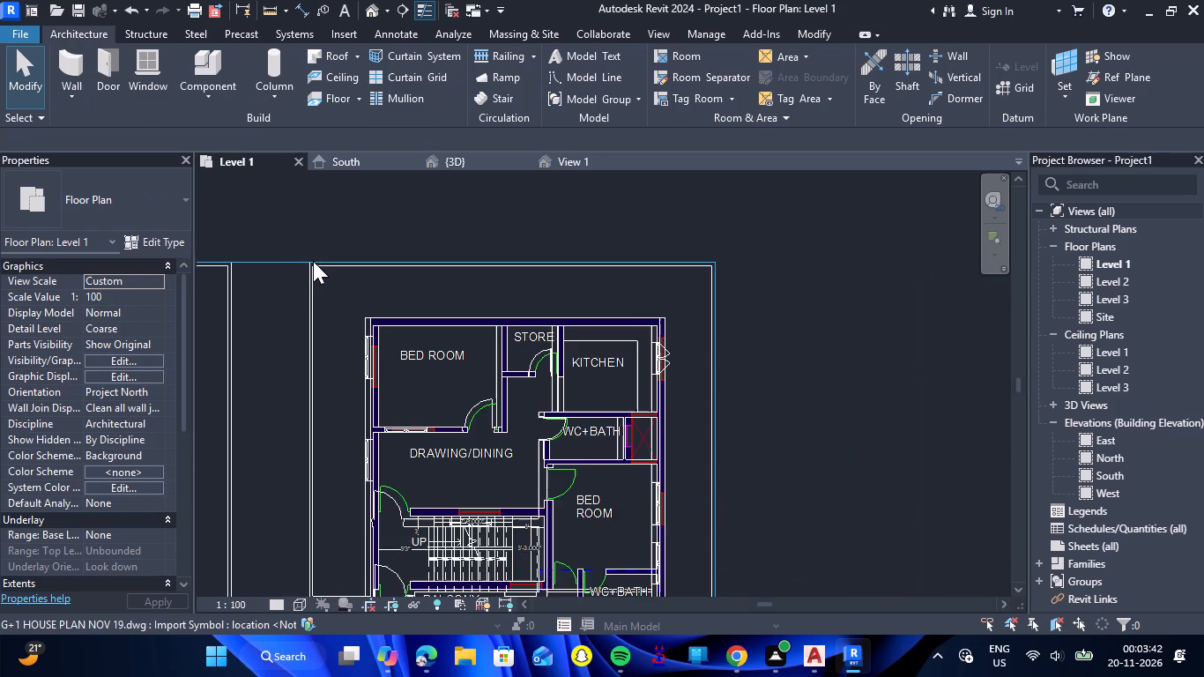
pyautogui.scroll(6, 397, 327)
pyautogui.scroll(-2, 324, 305)
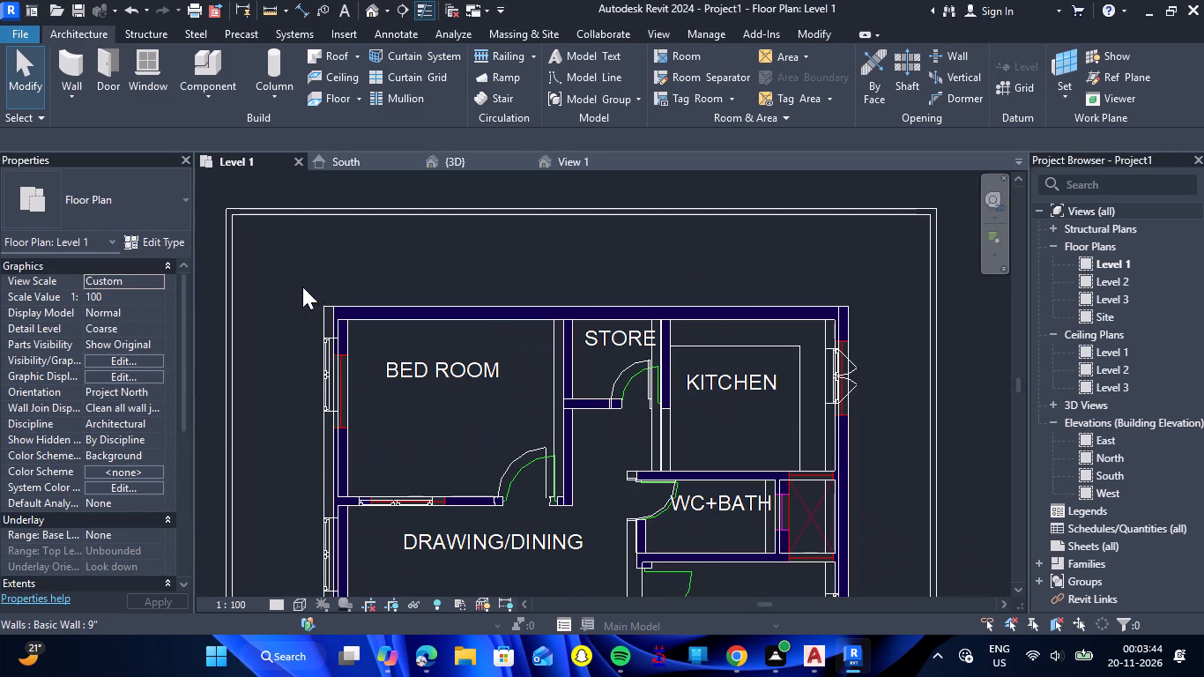
pyautogui.click(289, 222)
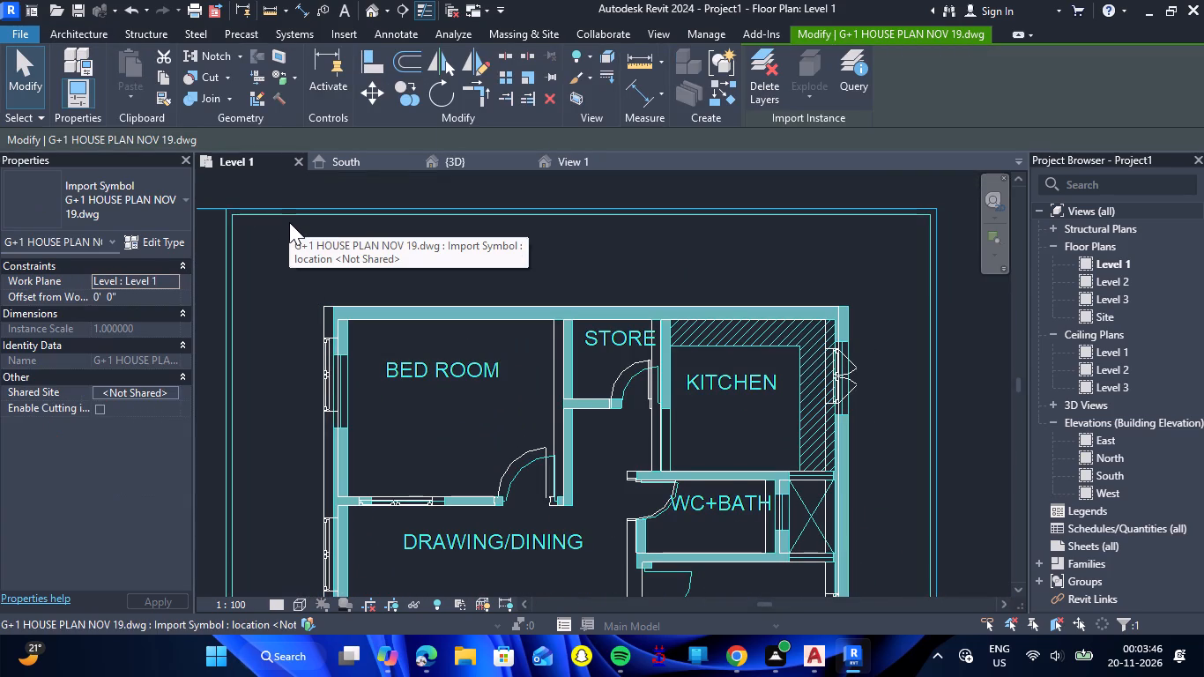
pyautogui.press('Left')
pyautogui.press('Left')
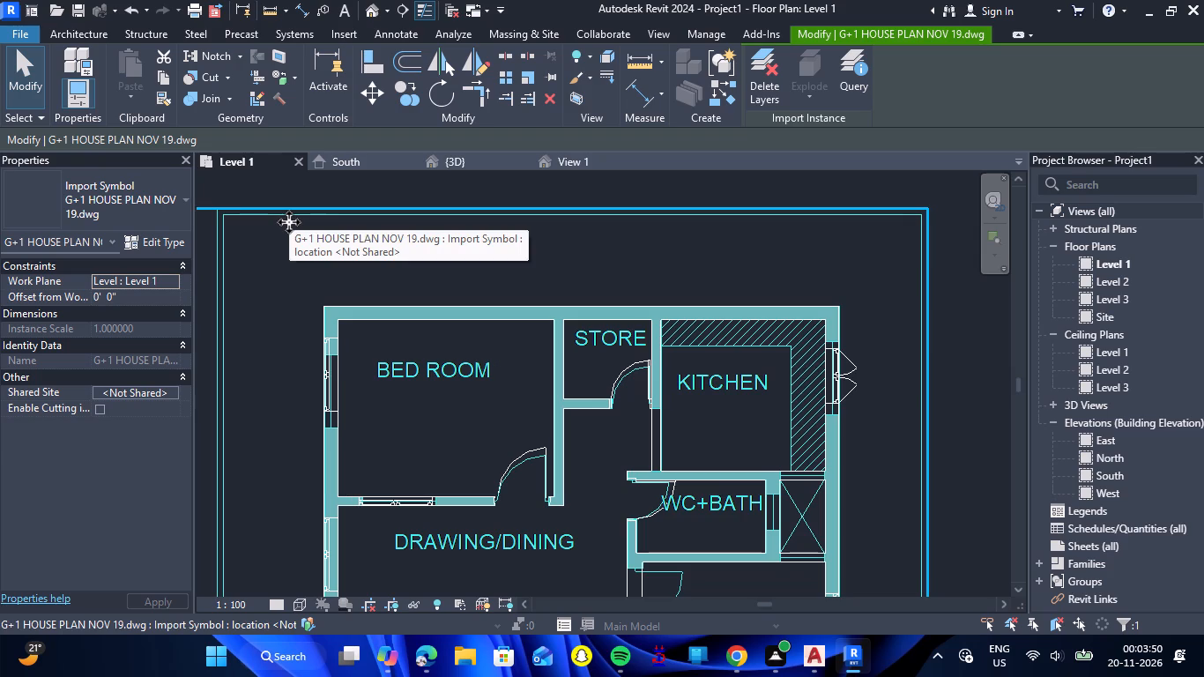
pyautogui.scroll(-4, 354, 234)
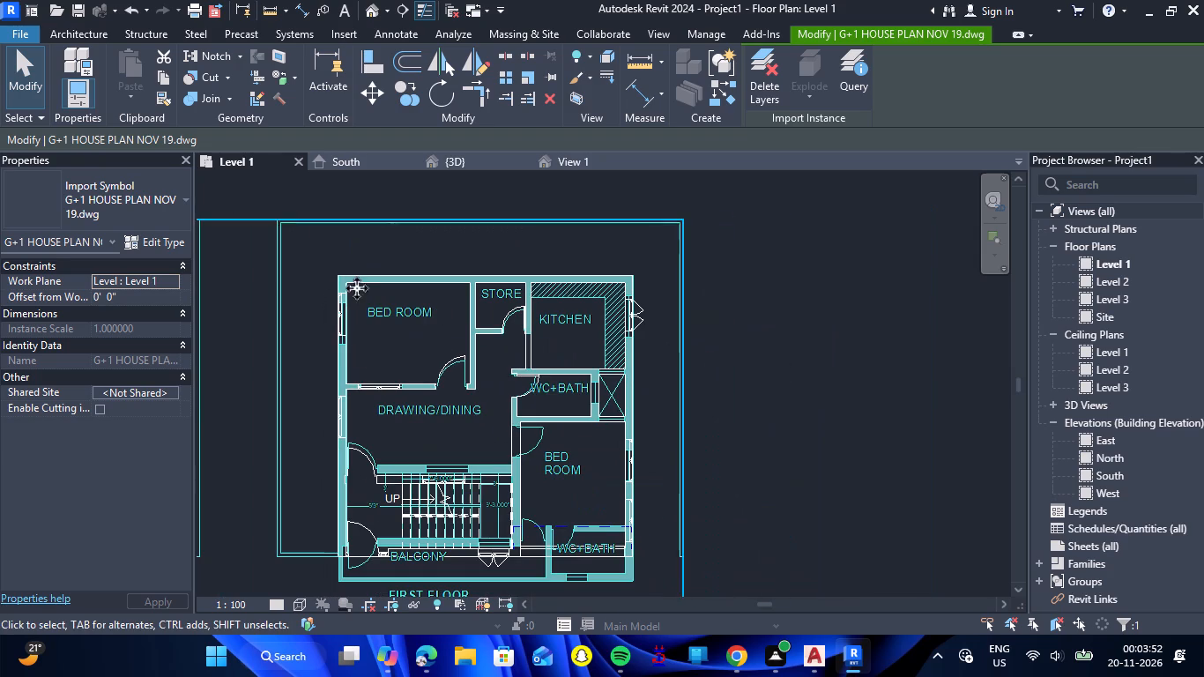
pyautogui.scroll(5, 331, 372)
pyautogui.press('Escape')
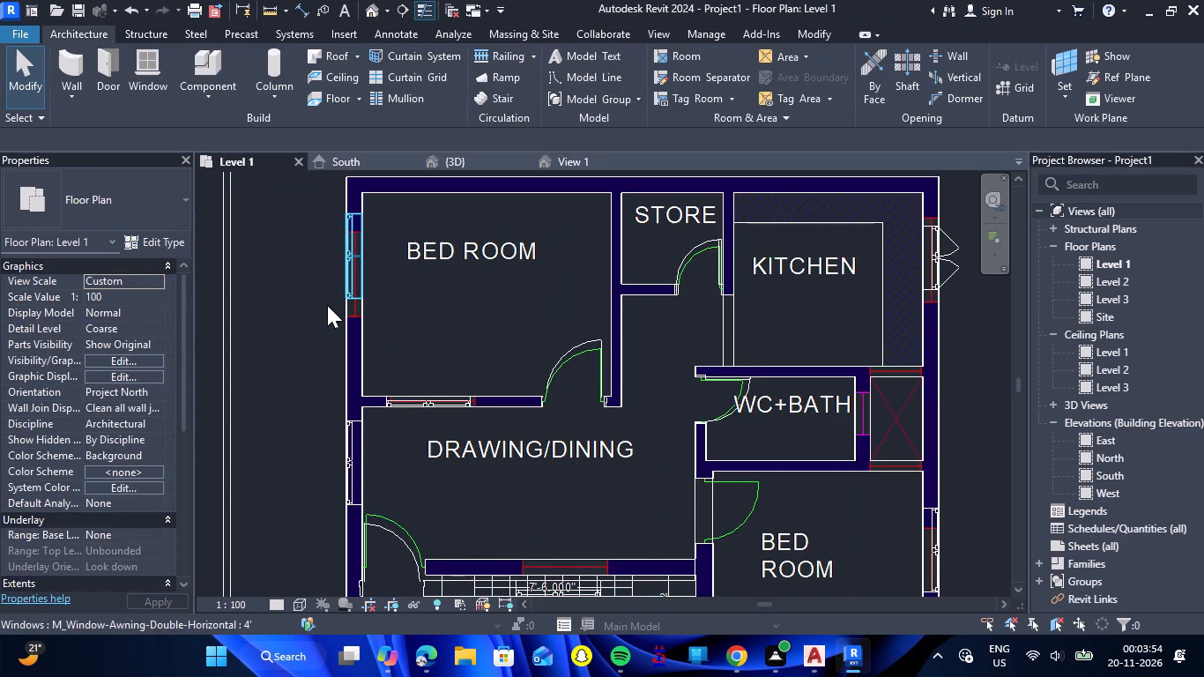
pyautogui.scroll(-12, 327, 305)
pyautogui.scroll(4, 332, 301)
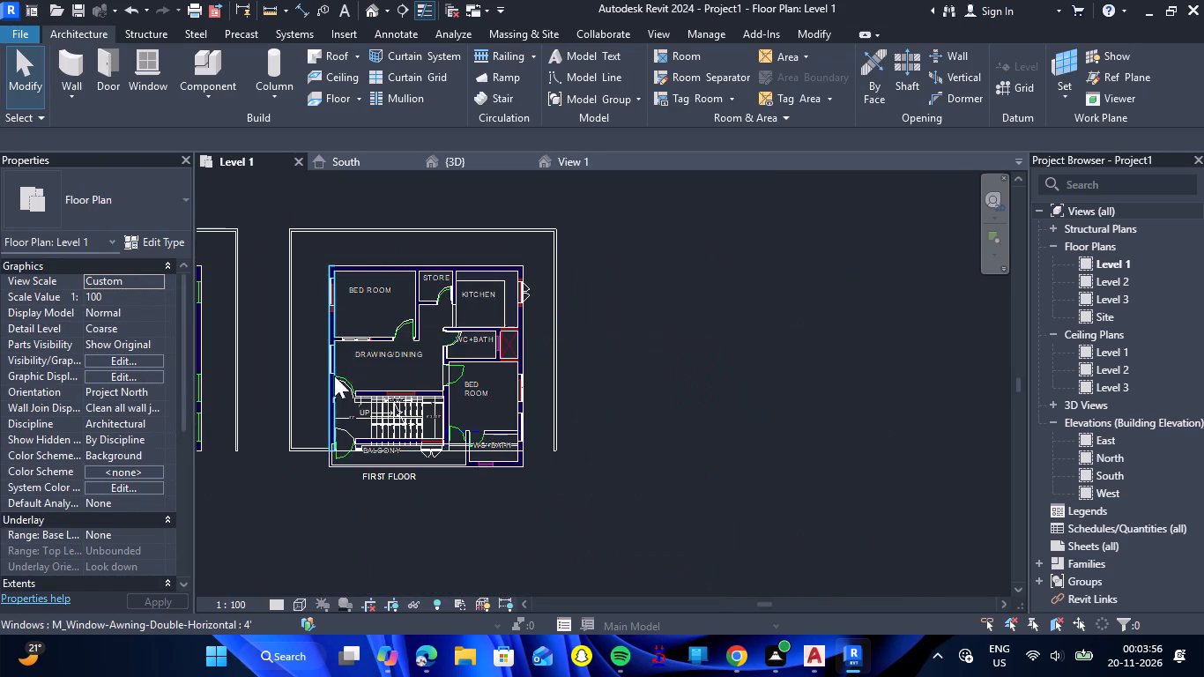
pyautogui.scroll(4, 346, 399)
pyautogui.scroll(-2, 137, 435)
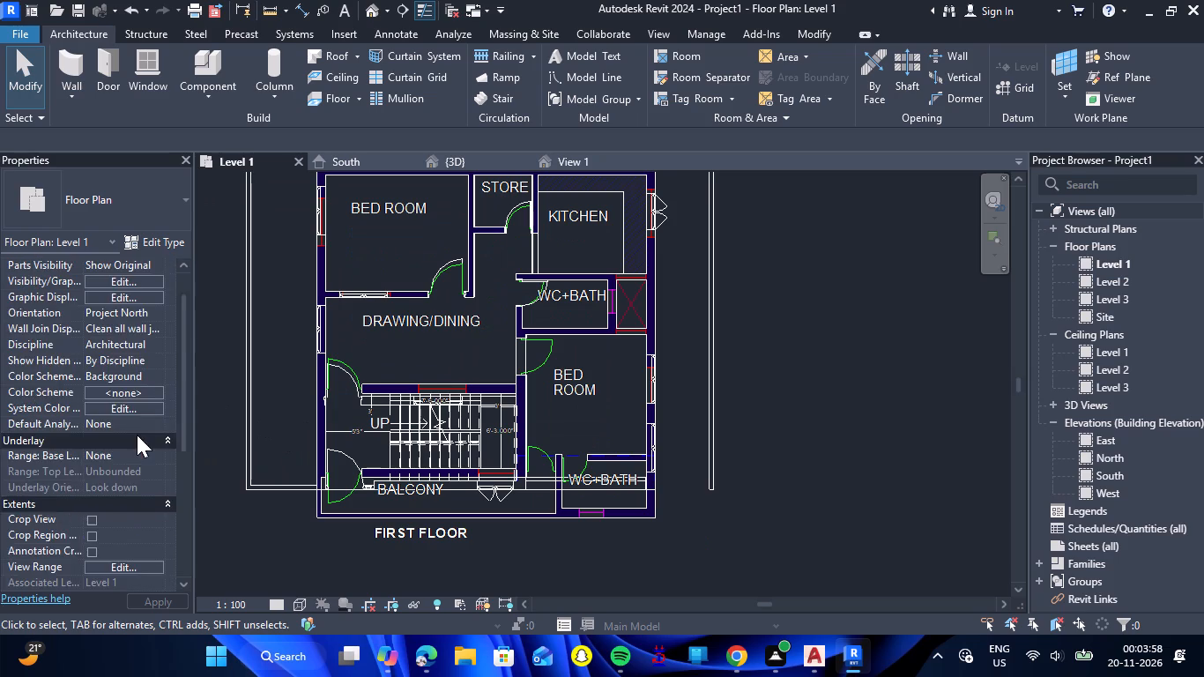
# Set the Level 1 plan's underlay base level to Level 2.
pyautogui.scroll(-2, 137, 435)
pyautogui.click(159, 361)
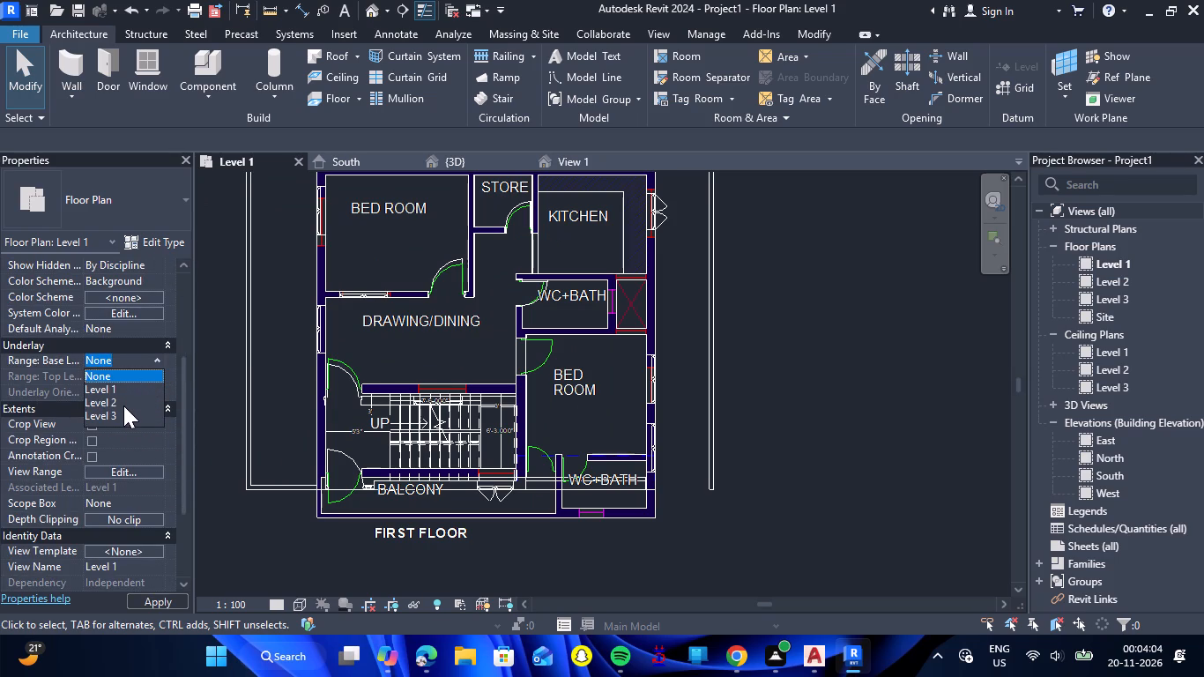
pyautogui.click(123, 401)
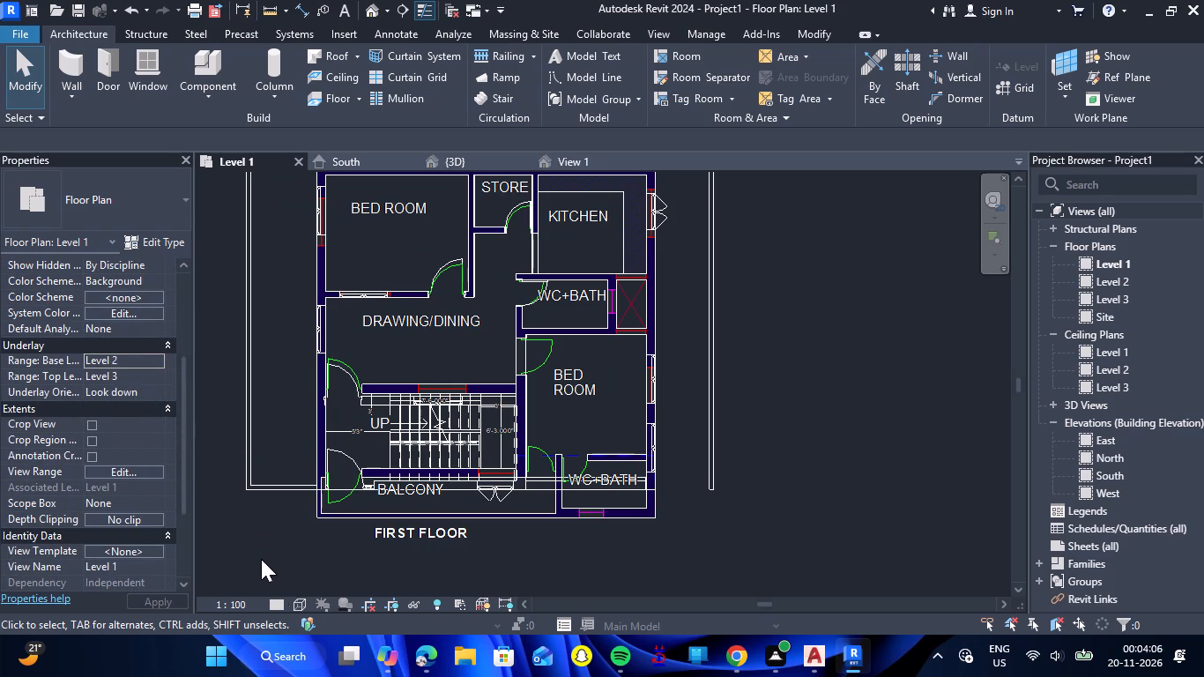
# Change the Level 1 plan's visual style so the modelled elements cover the CAD linework beneath them.
pyautogui.click(300, 599)
pyautogui.click(330, 519)
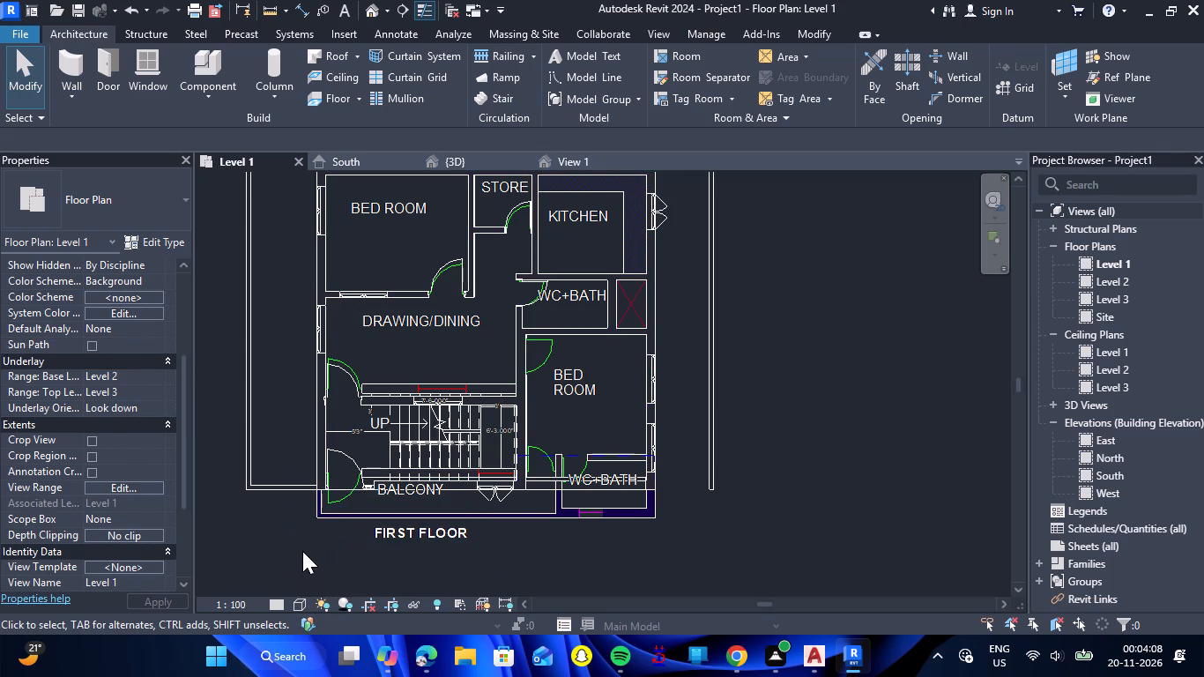
# Examine how the first-floor drawing fits over the modelled walls, especially around the balcony, staircase and WC+BATH.
pyautogui.scroll(-1, 638, 529)
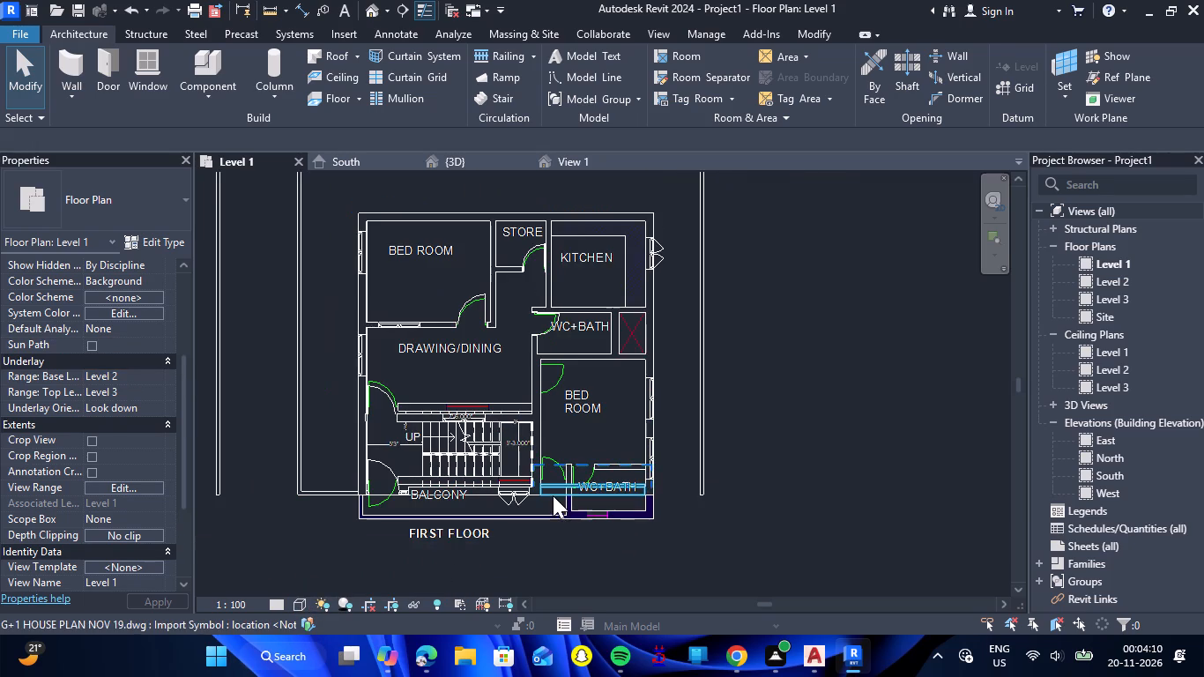
pyautogui.scroll(4, 553, 495)
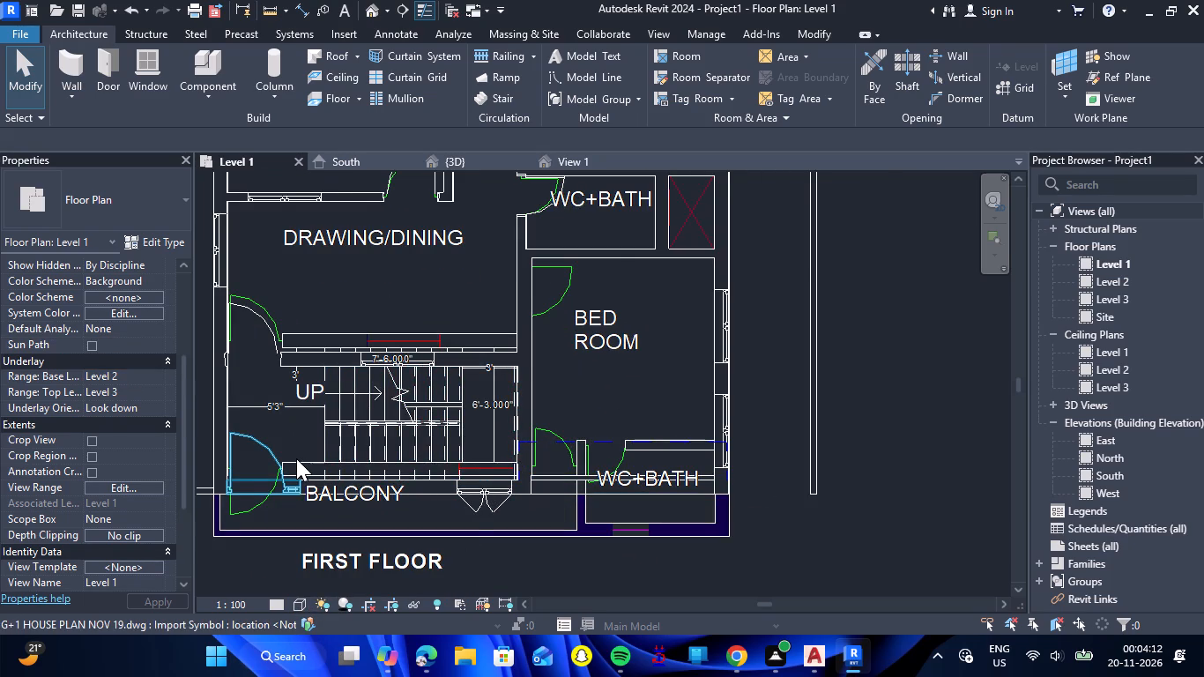
pyautogui.scroll(1, 296, 458)
pyautogui.scroll(-8, 298, 452)
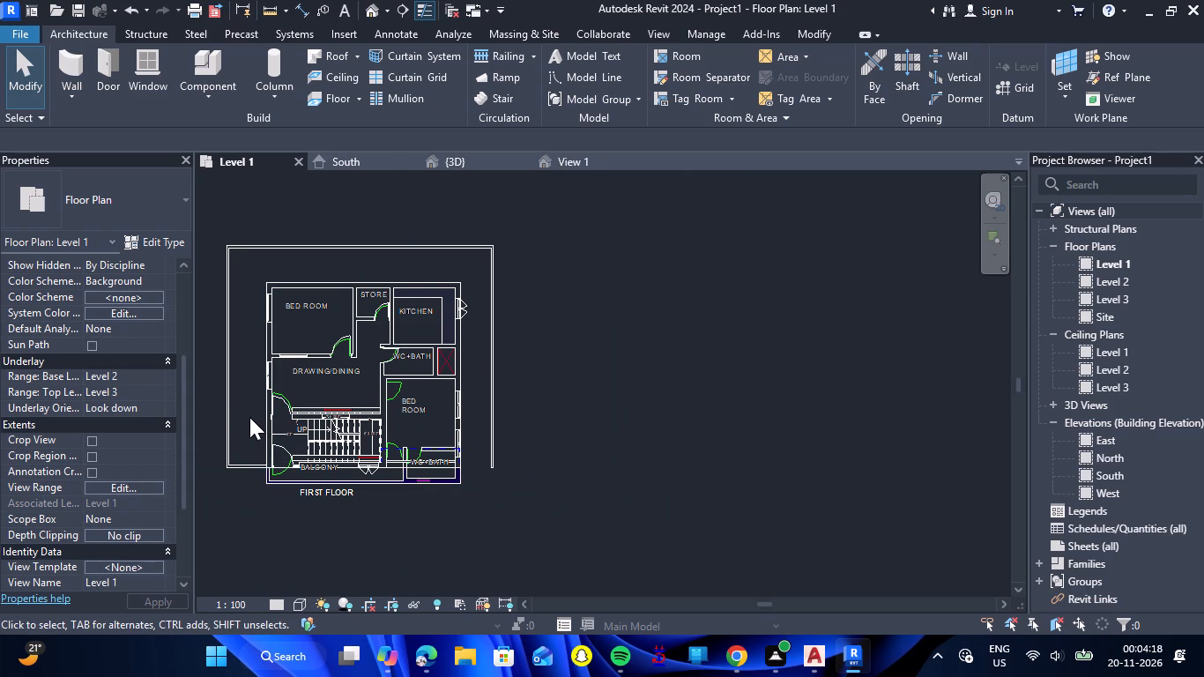
pyautogui.scroll(4, 273, 263)
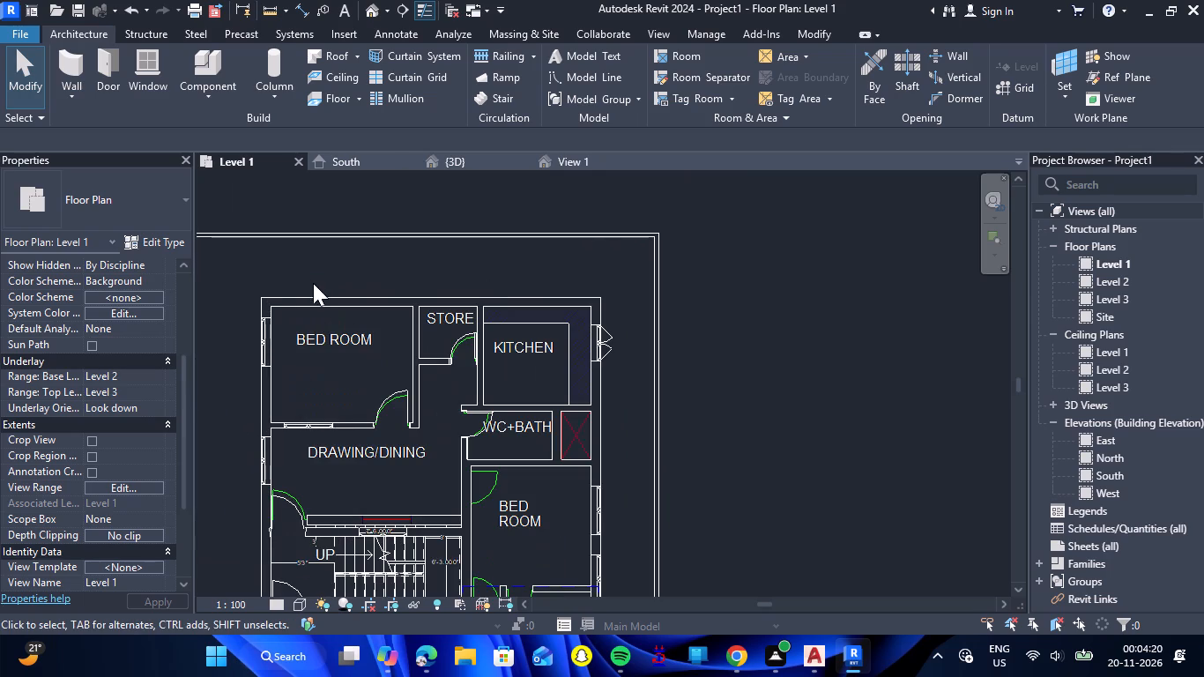
pyautogui.scroll(-2, 314, 279)
pyautogui.scroll(2, 457, 490)
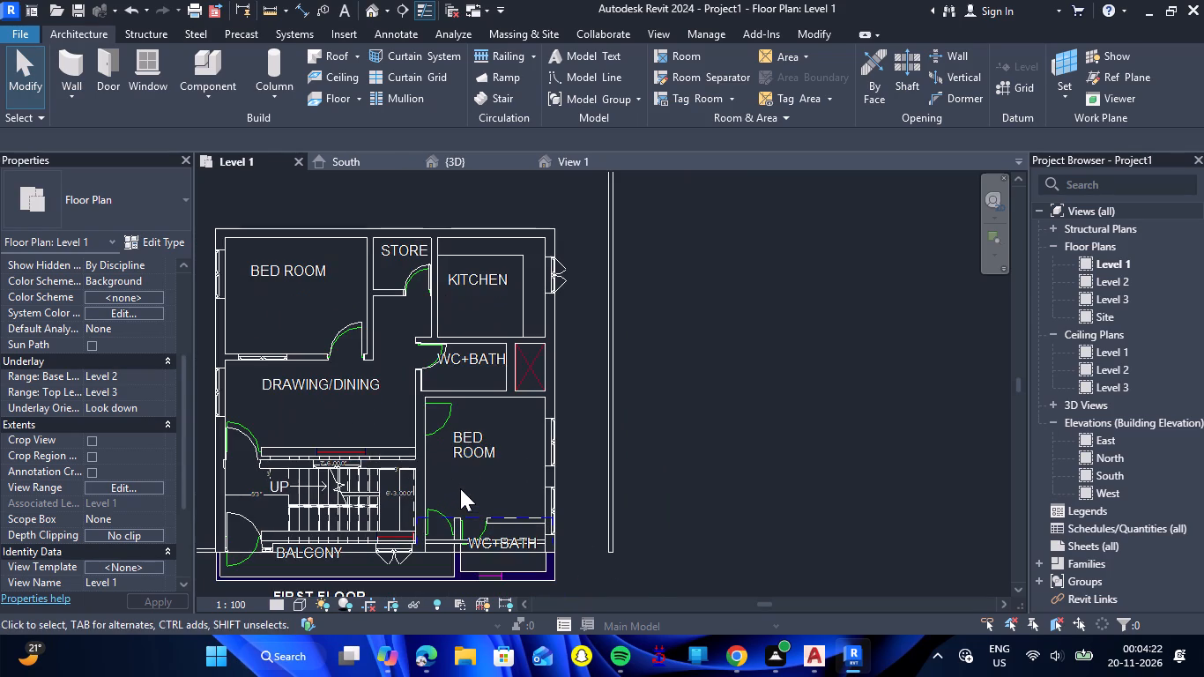
pyautogui.scroll(1, 488, 435)
pyautogui.scroll(-3, 486, 432)
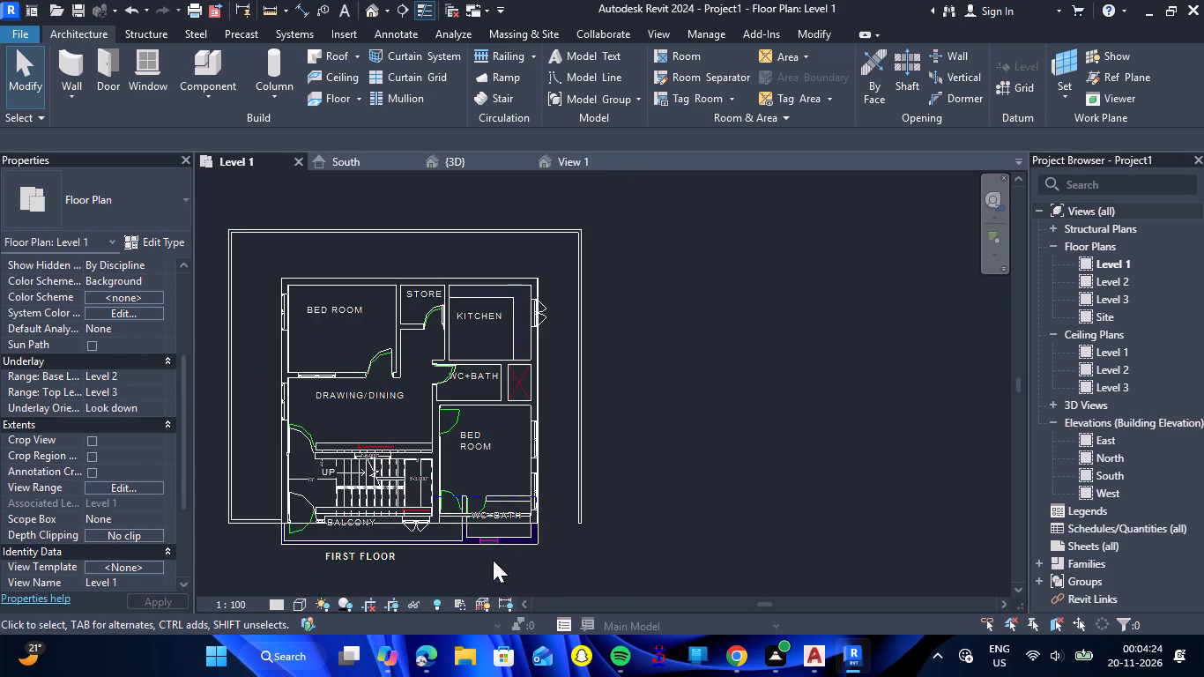
pyautogui.scroll(4, 489, 550)
pyautogui.scroll(-5, 513, 543)
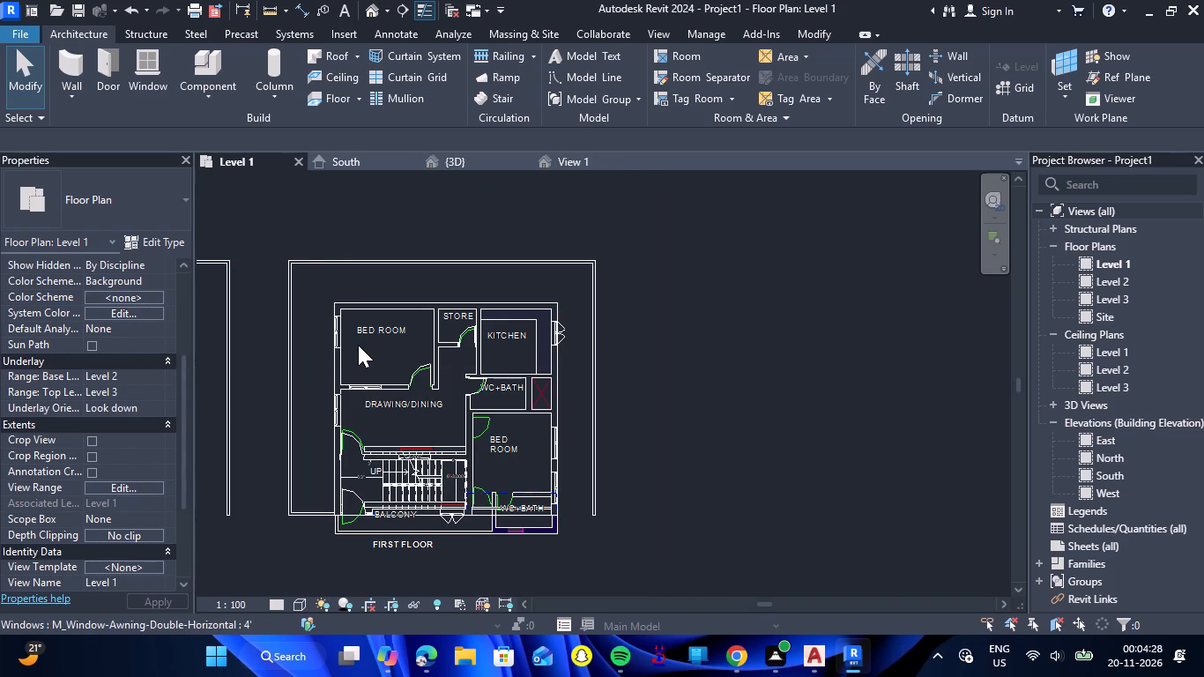
# Start a Generic 150mm floor and set its level to Level 2.
pyautogui.click(314, 100)
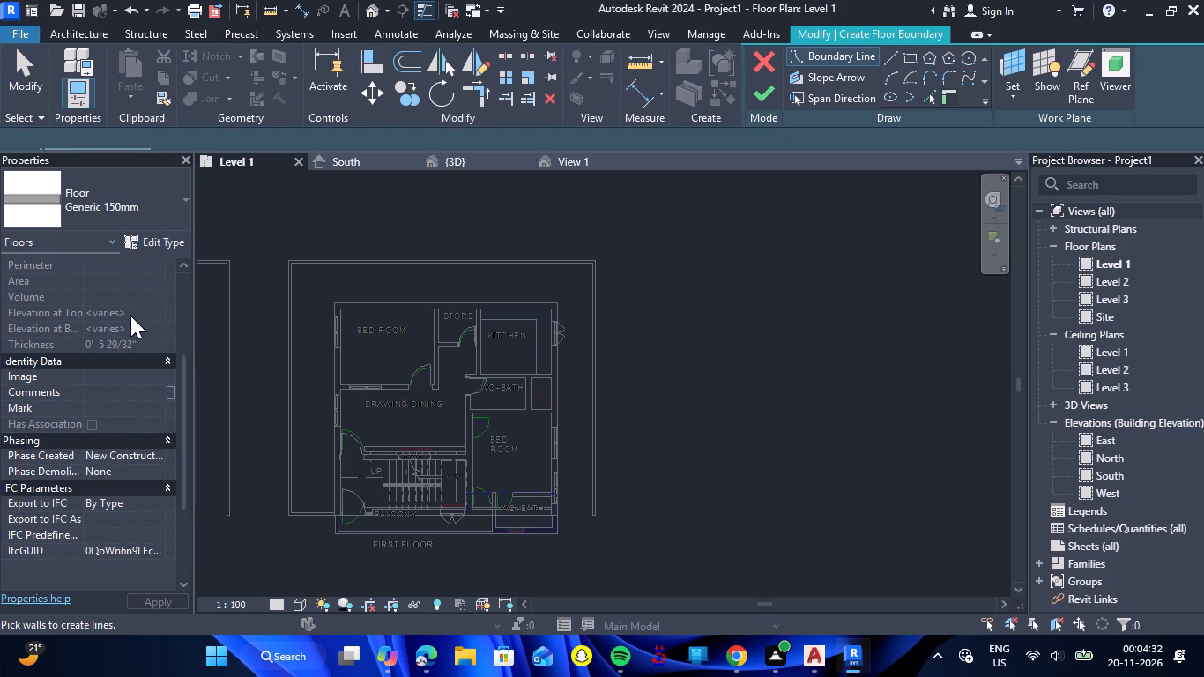
pyautogui.scroll(7, 130, 316)
pyautogui.click(158, 275)
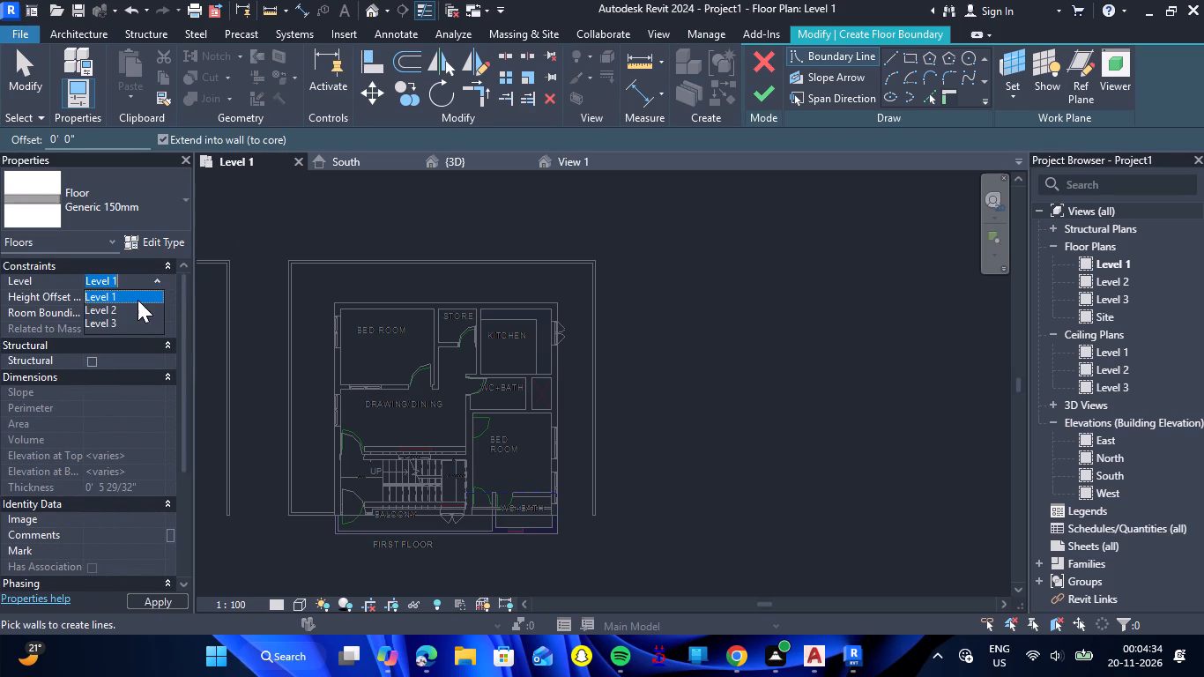
pyautogui.click(136, 301)
pyautogui.click(159, 281)
pyautogui.click(133, 305)
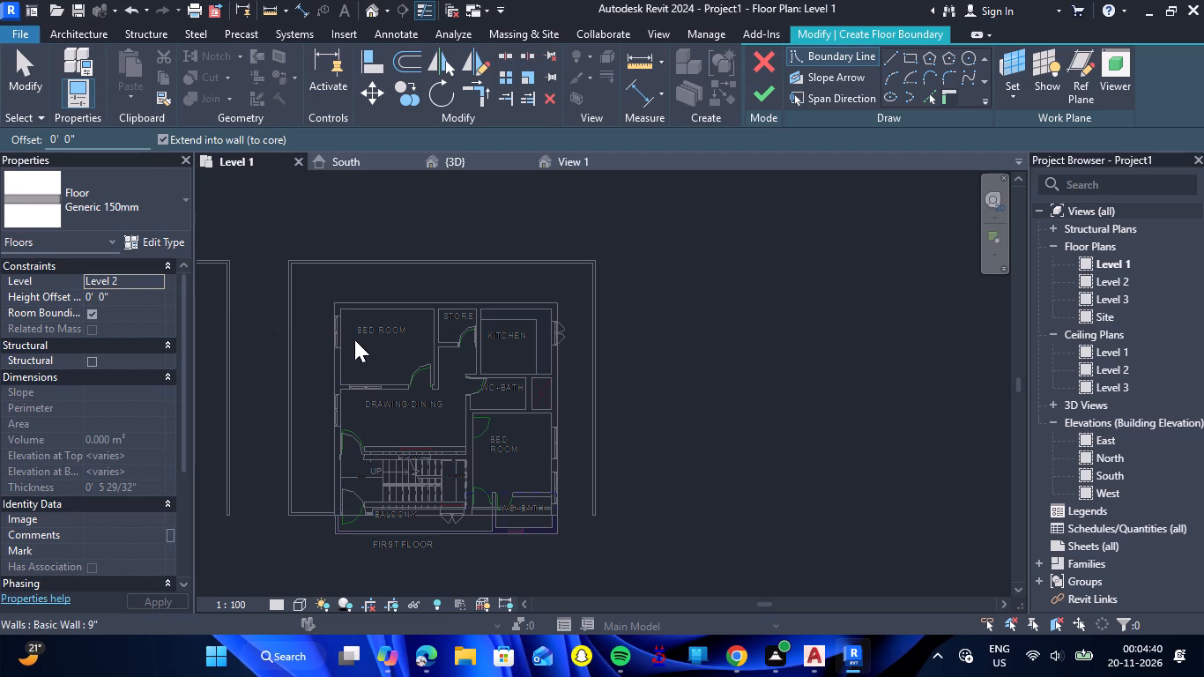
# Create the floor's west boundary by picking the CAD outline's outer edge down to the balcony corner, undoing the first two picks.
pyautogui.click(931, 93)
pyautogui.scroll(6, 322, 532)
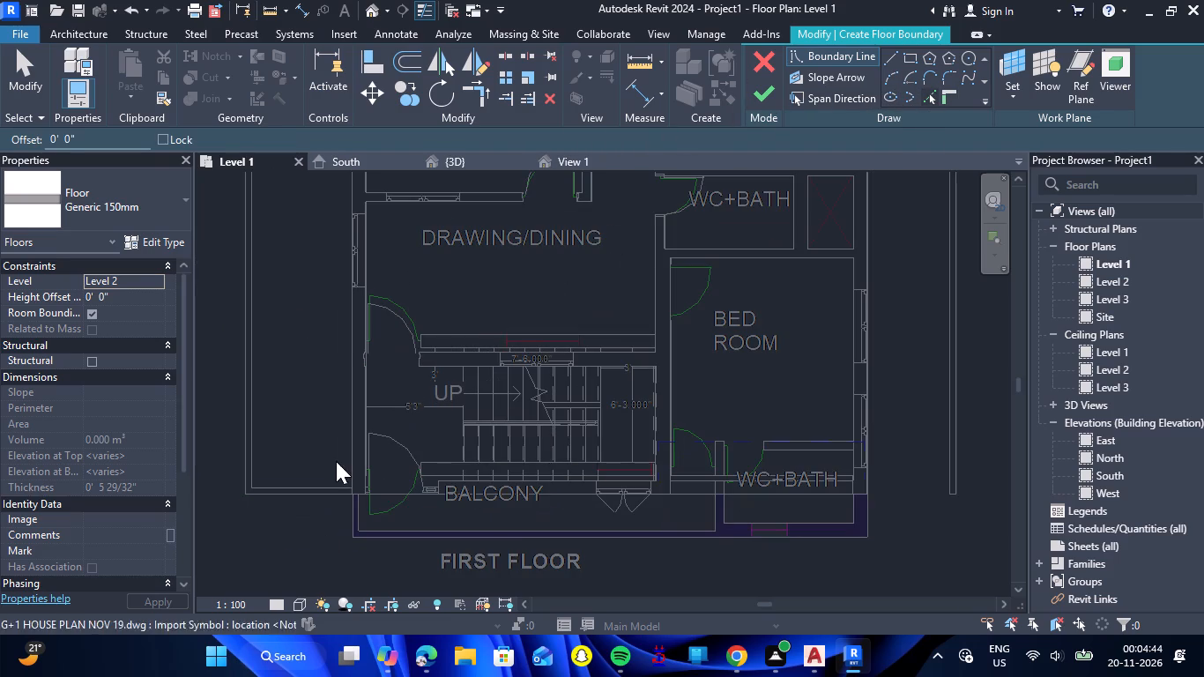
pyautogui.click(352, 446)
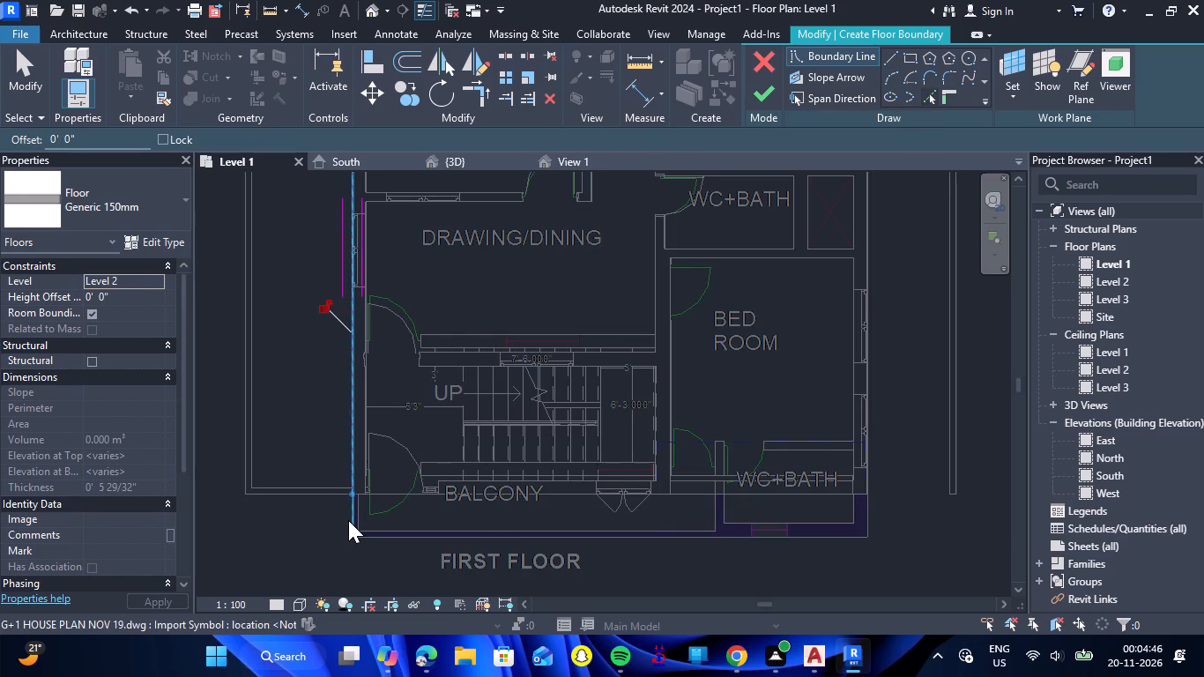
pyautogui.click(348, 520)
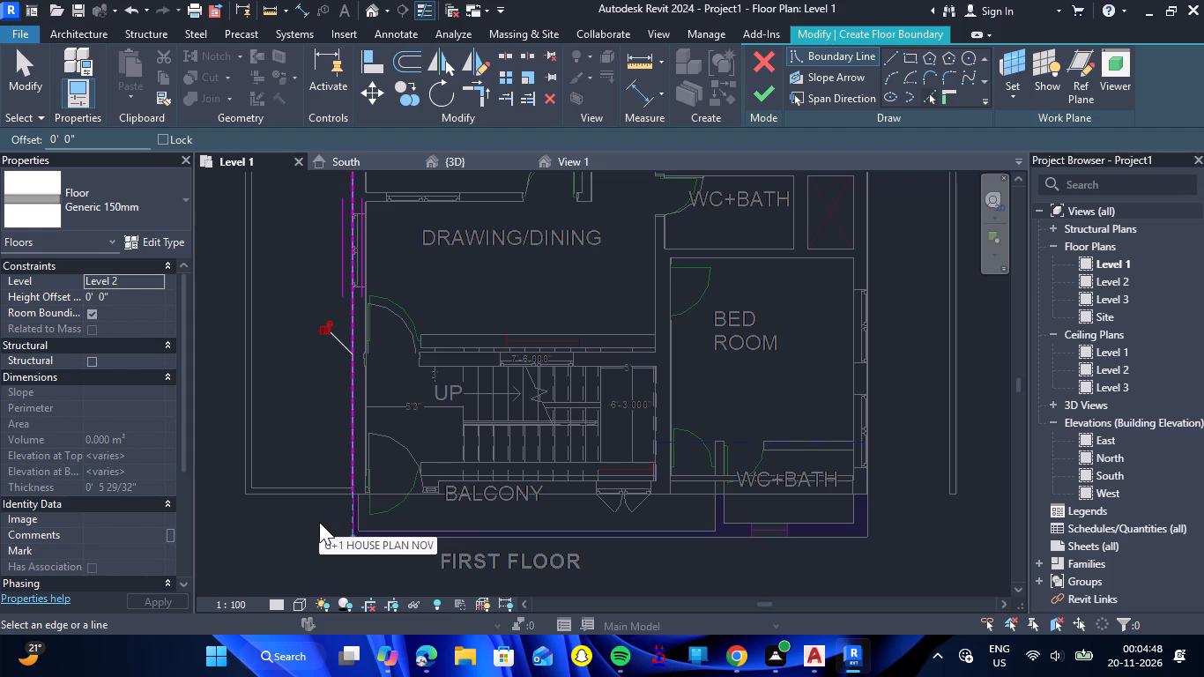
pyautogui.hotkey('ctrl', 'z')
pyautogui.hotkey('ctrl', 'z')
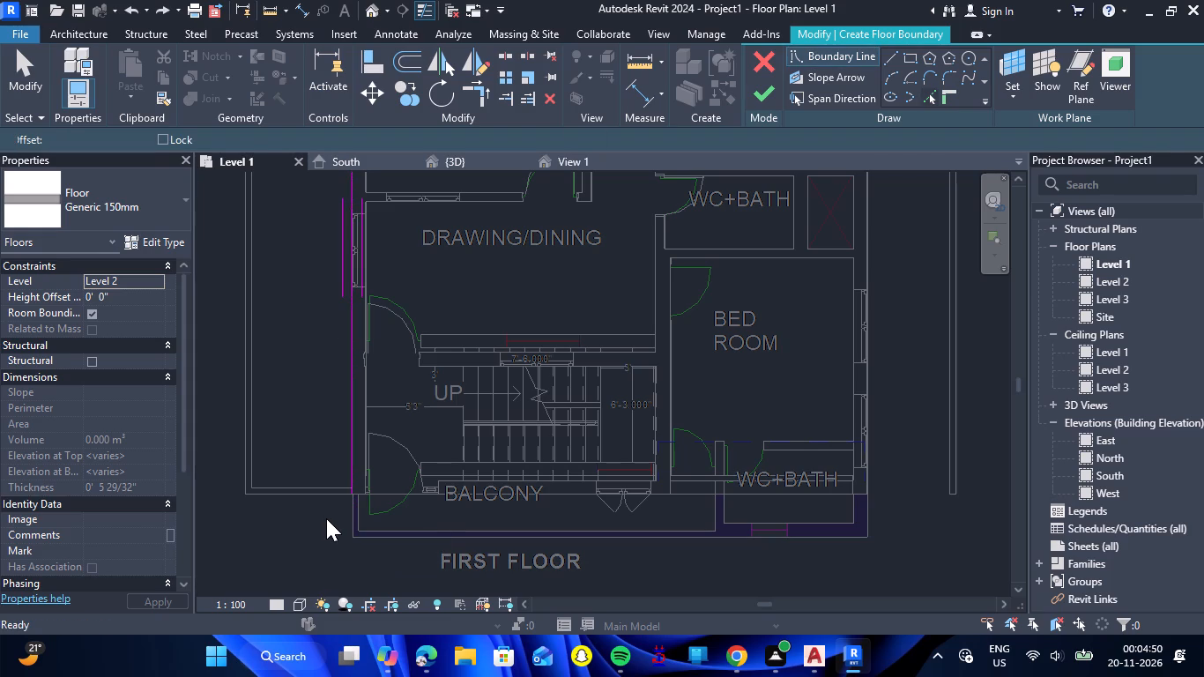
pyautogui.click(348, 514)
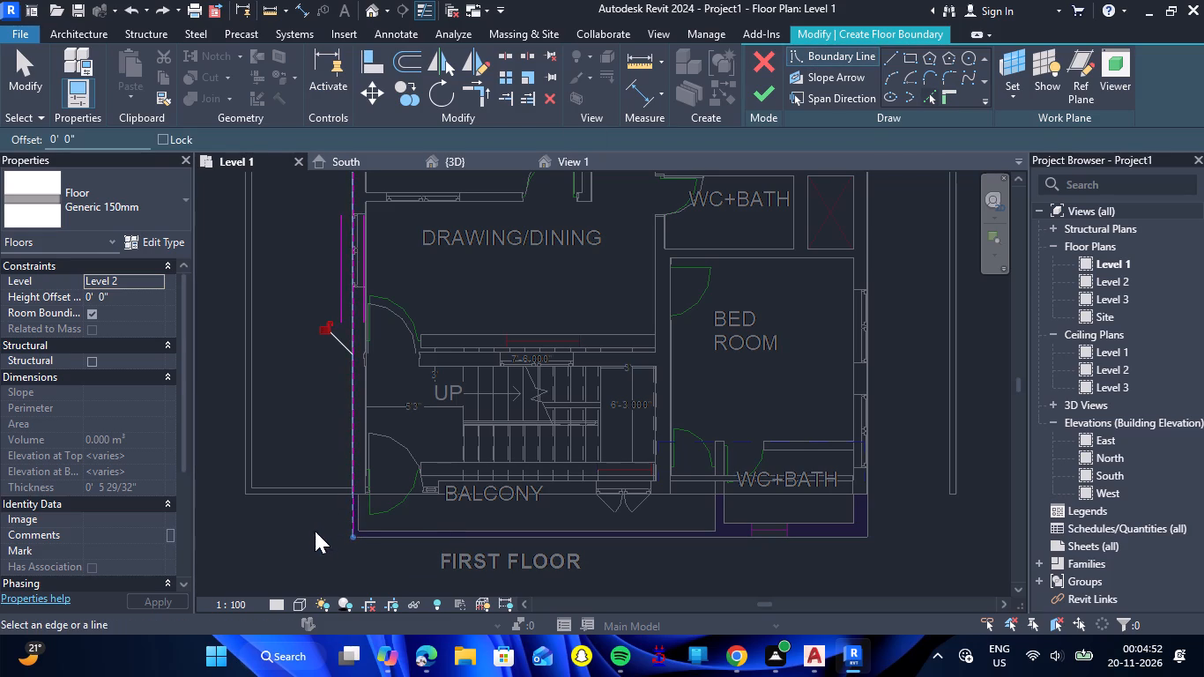
pyautogui.scroll(15, 331, 492)
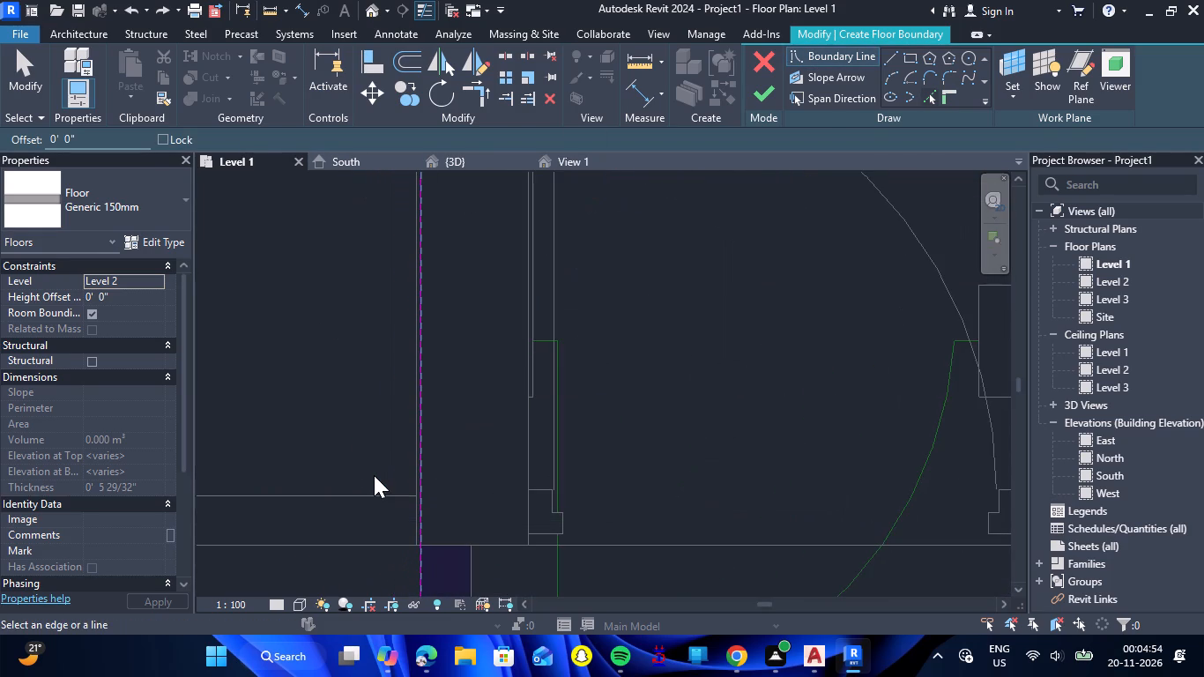
pyautogui.scroll(-11, 390, 454)
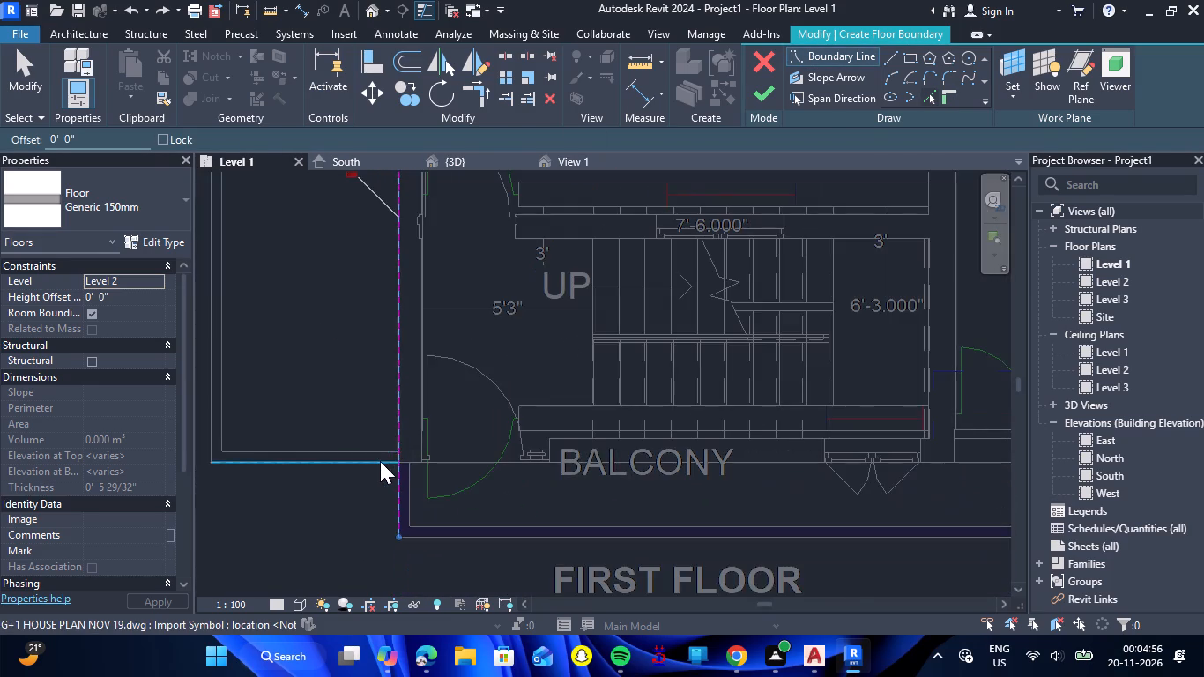
pyautogui.scroll(7, 380, 461)
pyautogui.scroll(-4, 388, 438)
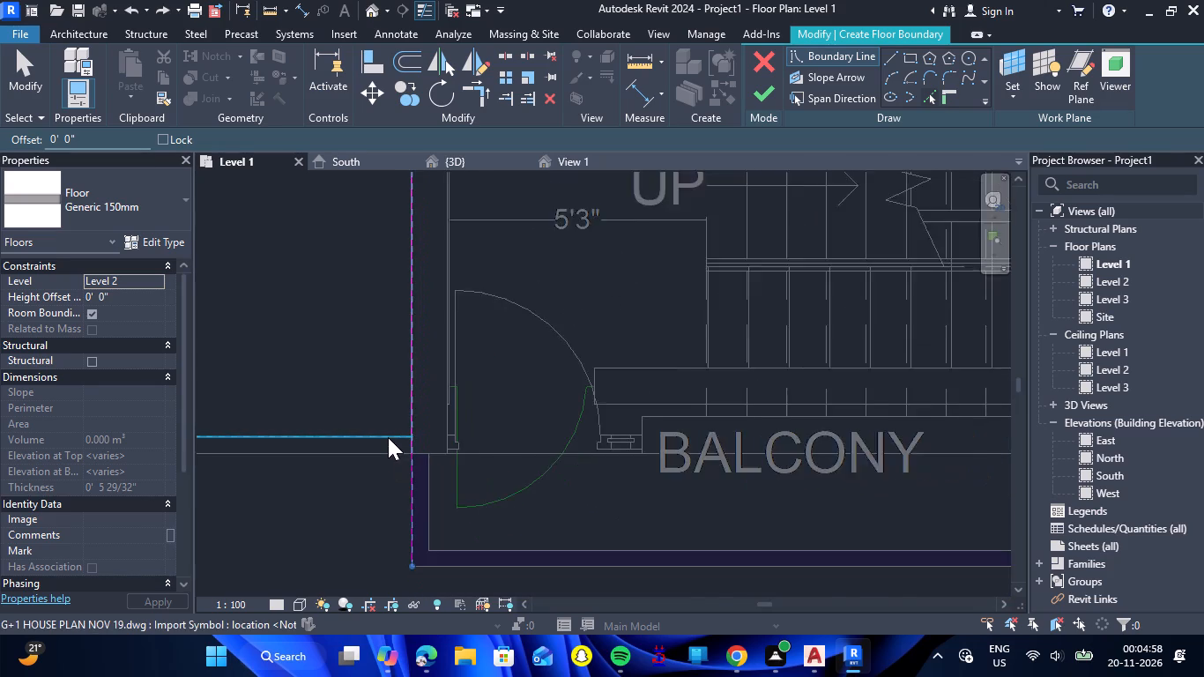
pyautogui.scroll(-1, 388, 437)
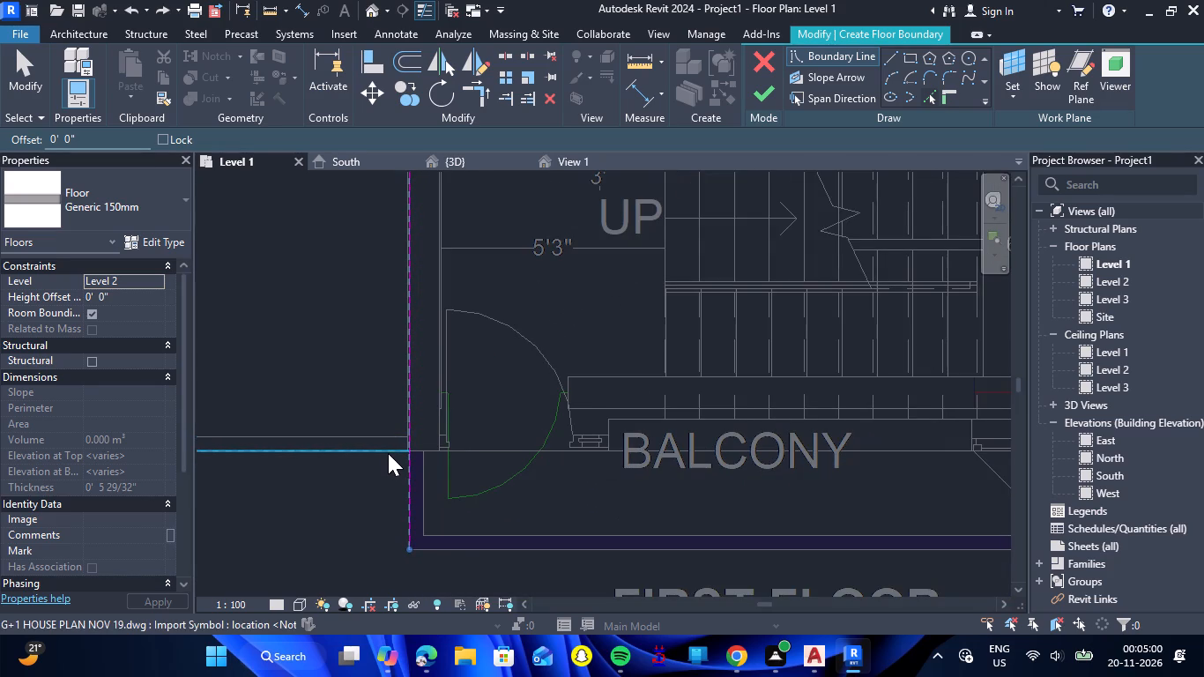
pyautogui.scroll(3, 388, 453)
pyautogui.scroll(-4, 388, 453)
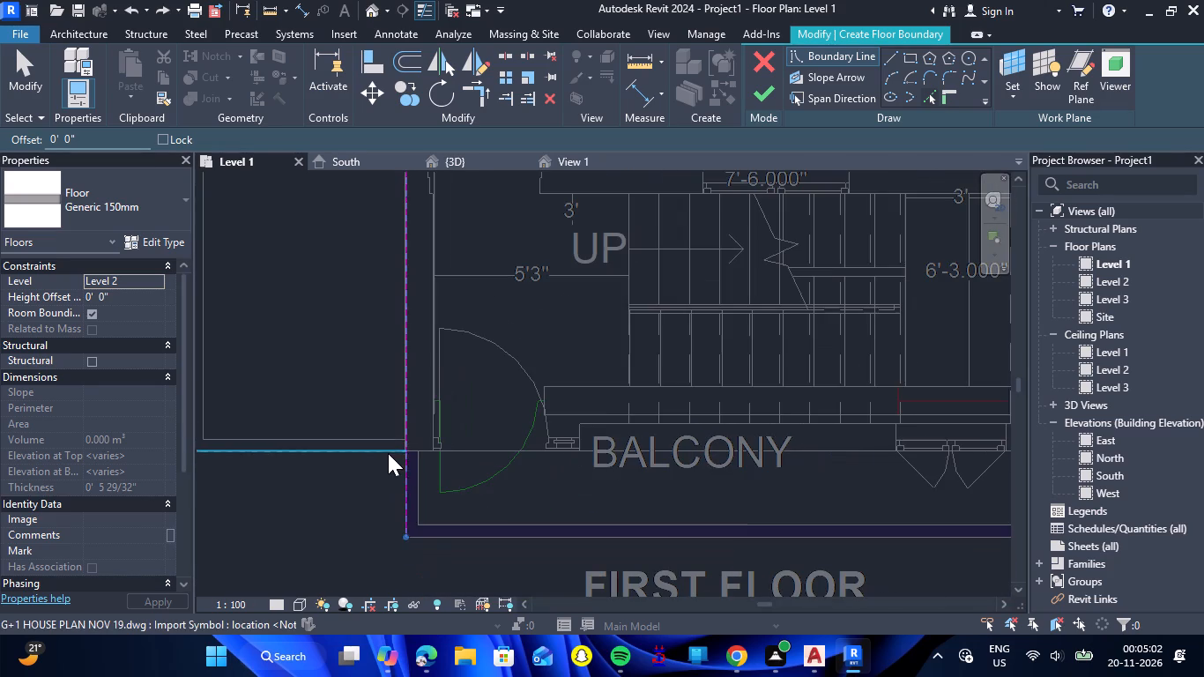
# Pick the first-floor plan's outer south, east and north edges as the remaining floor boundary lines.
pyautogui.click(432, 539)
pyautogui.scroll(-6, 308, 520)
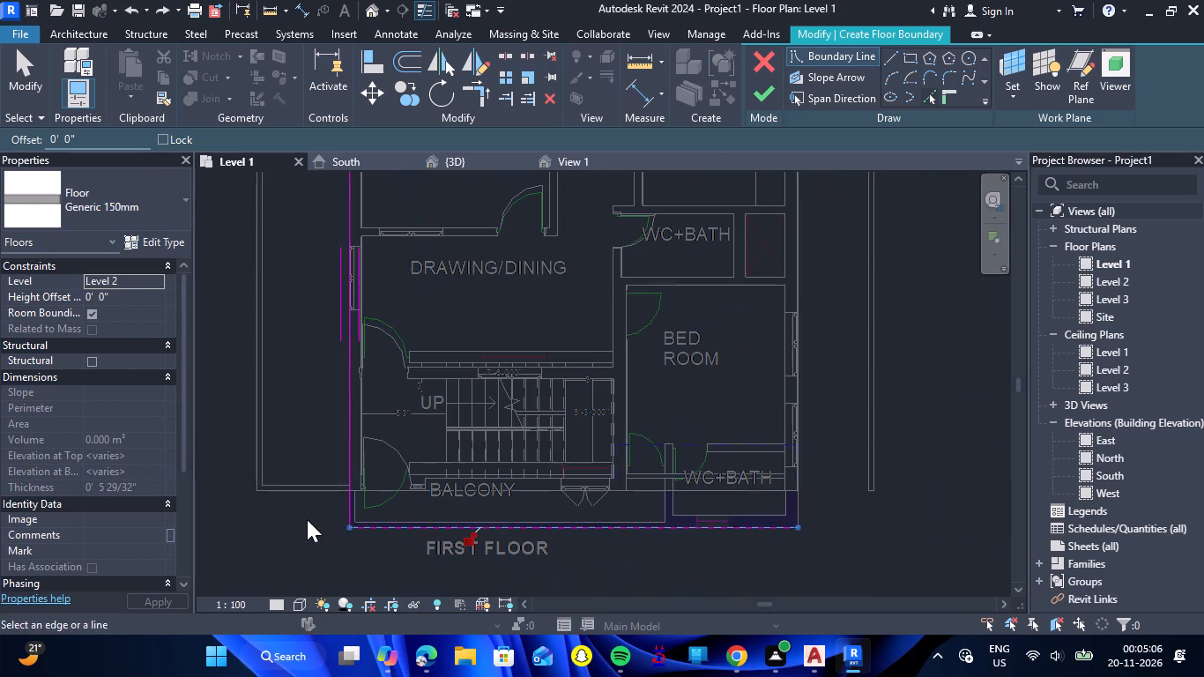
pyautogui.click(798, 506)
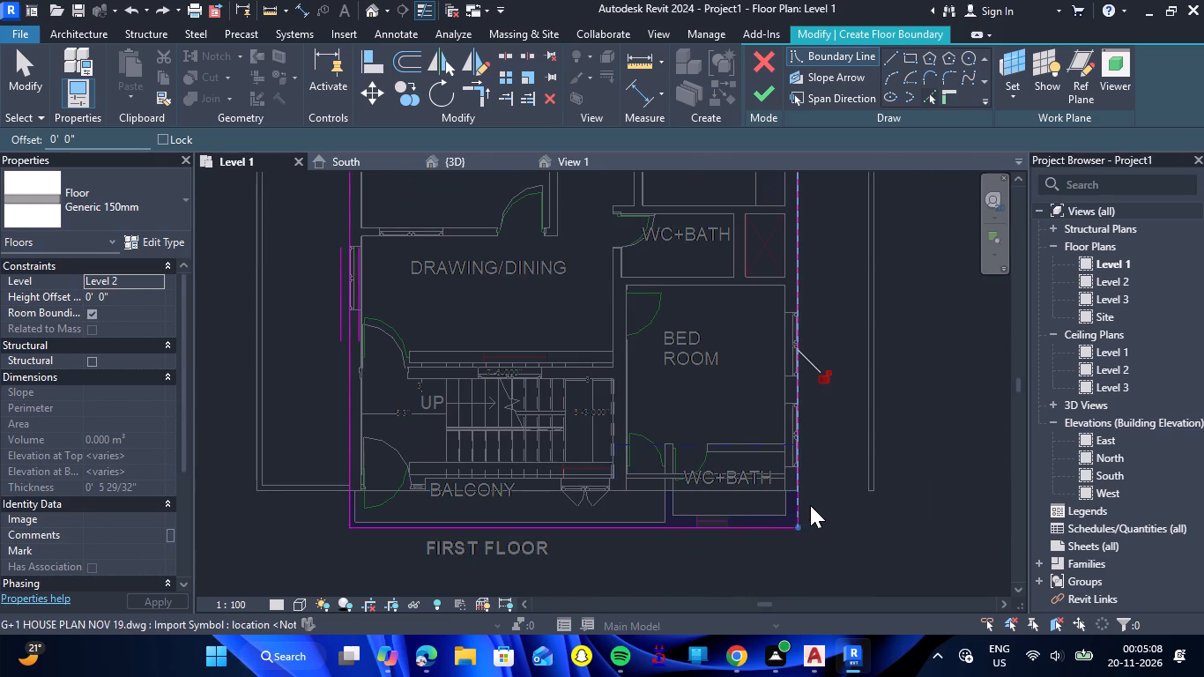
pyautogui.scroll(-7, 816, 502)
pyautogui.scroll(3, 787, 331)
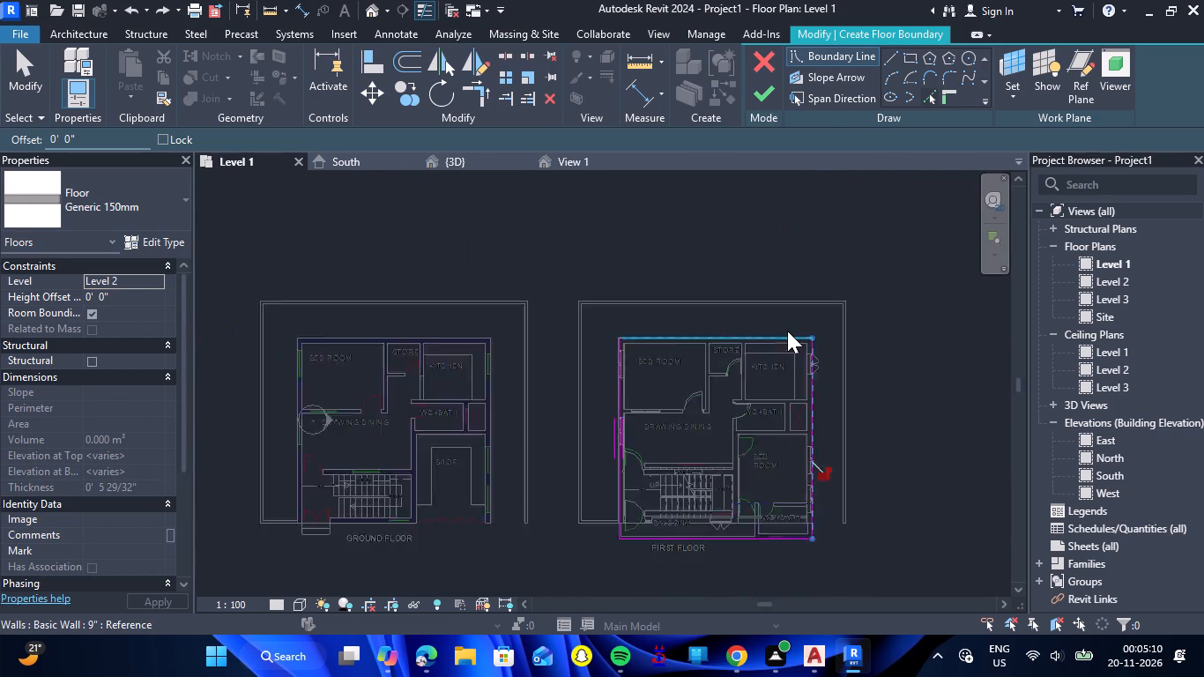
pyautogui.scroll(3, 787, 331)
pyautogui.click(737, 339)
pyautogui.scroll(-4, 719, 315)
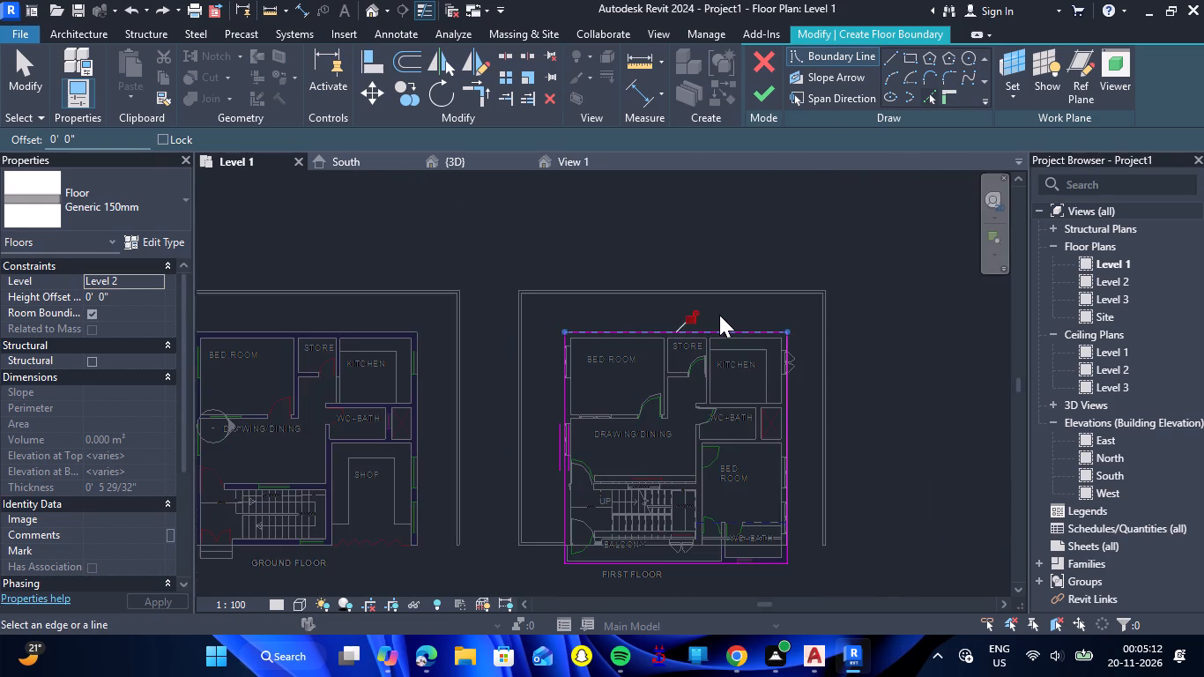
pyautogui.scroll(2, 533, 466)
pyautogui.press('Escape')
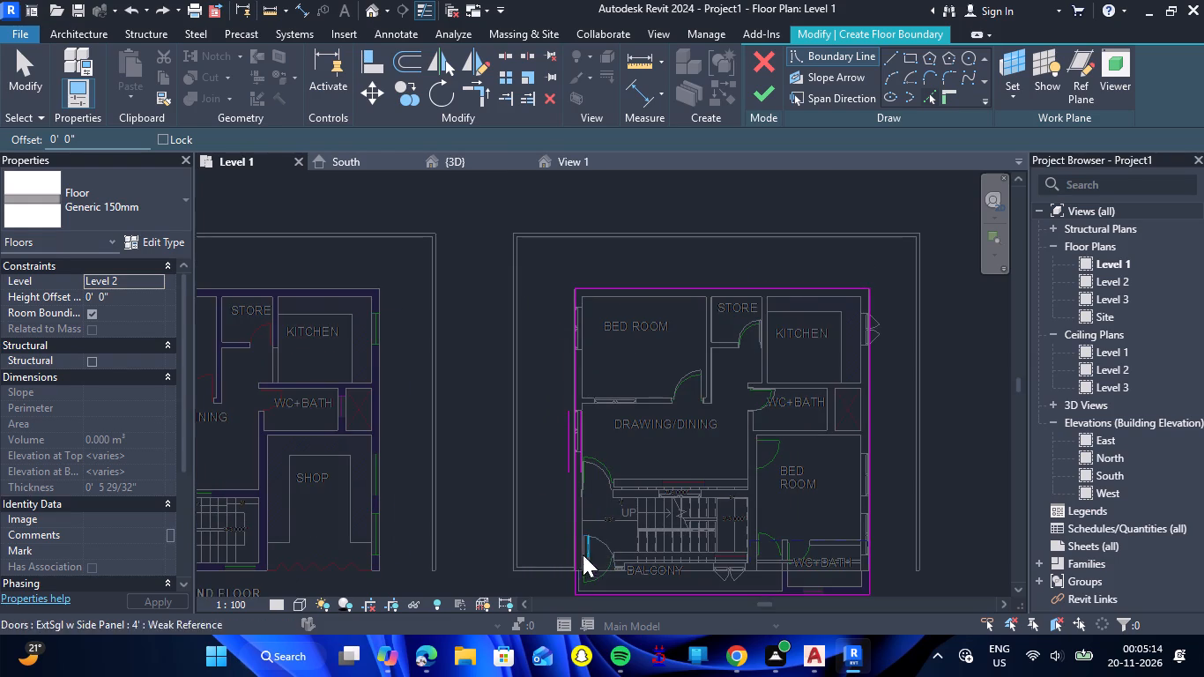
# Remove the overlapping extra boundary line along the floor's west edge, near the balcony corner.
pyautogui.scroll(5, 561, 531)
pyautogui.scroll(-8, 562, 515)
pyautogui.scroll(11, 559, 538)
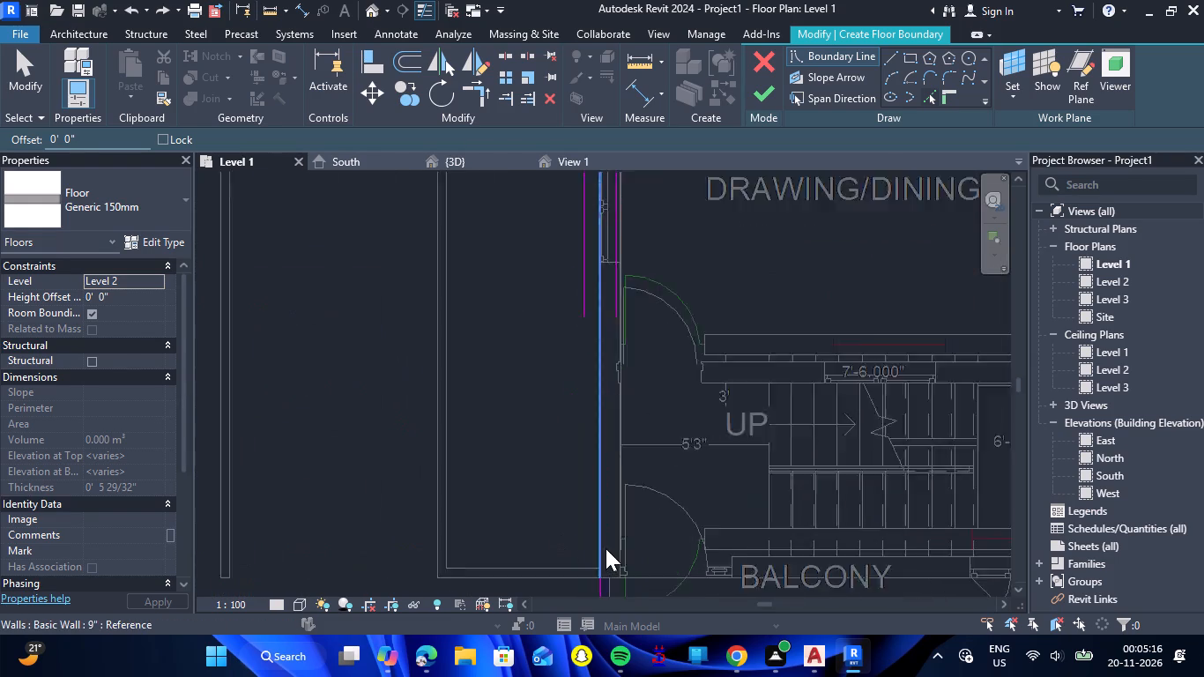
pyautogui.scroll(4, 606, 548)
pyautogui.scroll(-5, 606, 422)
pyautogui.scroll(8, 596, 501)
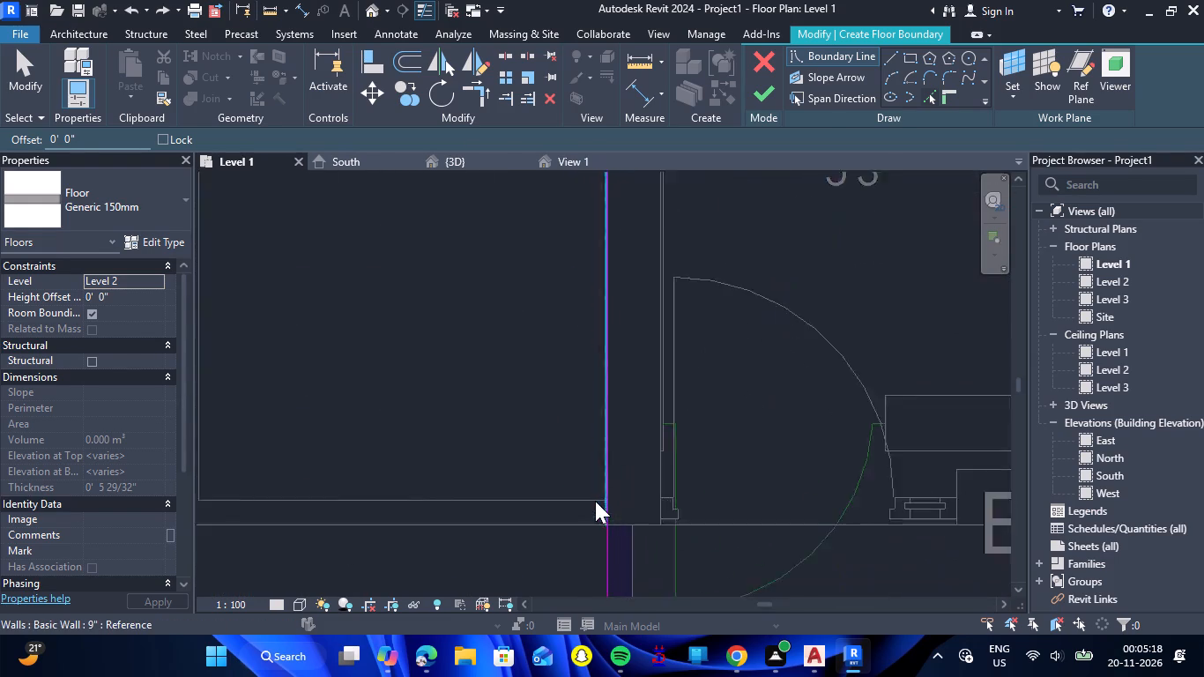
pyautogui.scroll(12, 600, 524)
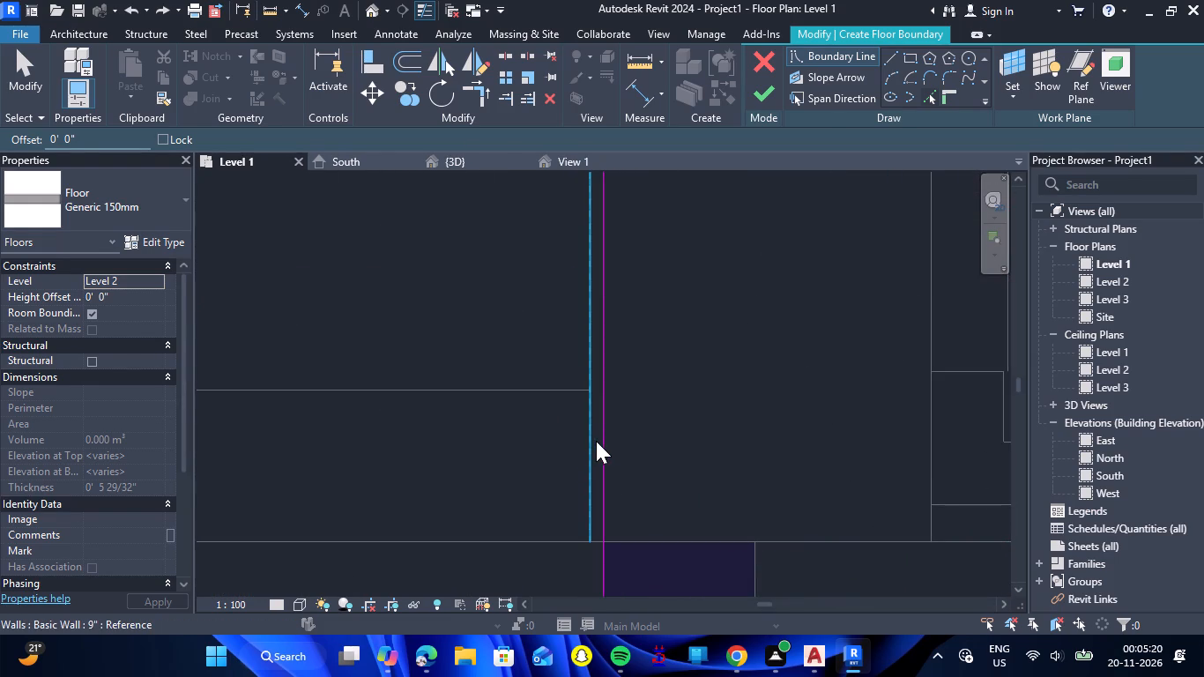
pyautogui.doubleClick(601, 487)
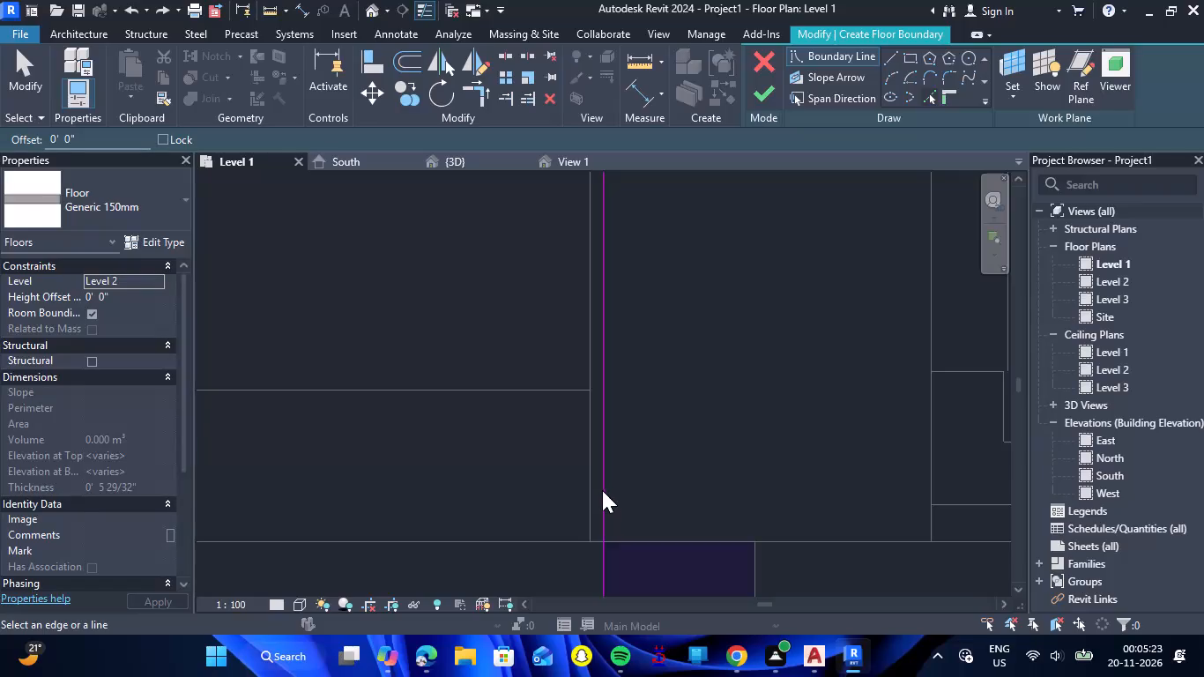
pyautogui.click(603, 524)
pyautogui.scroll(-9, 519, 435)
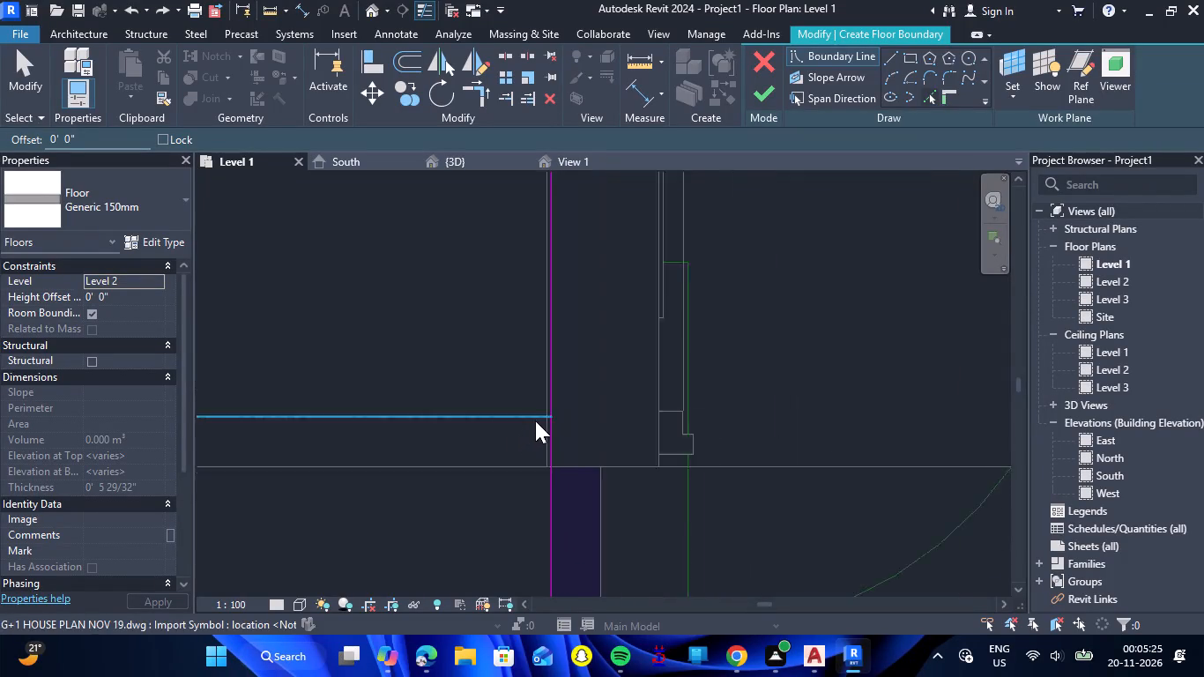
pyautogui.scroll(-5, 539, 419)
pyautogui.scroll(5, 516, 517)
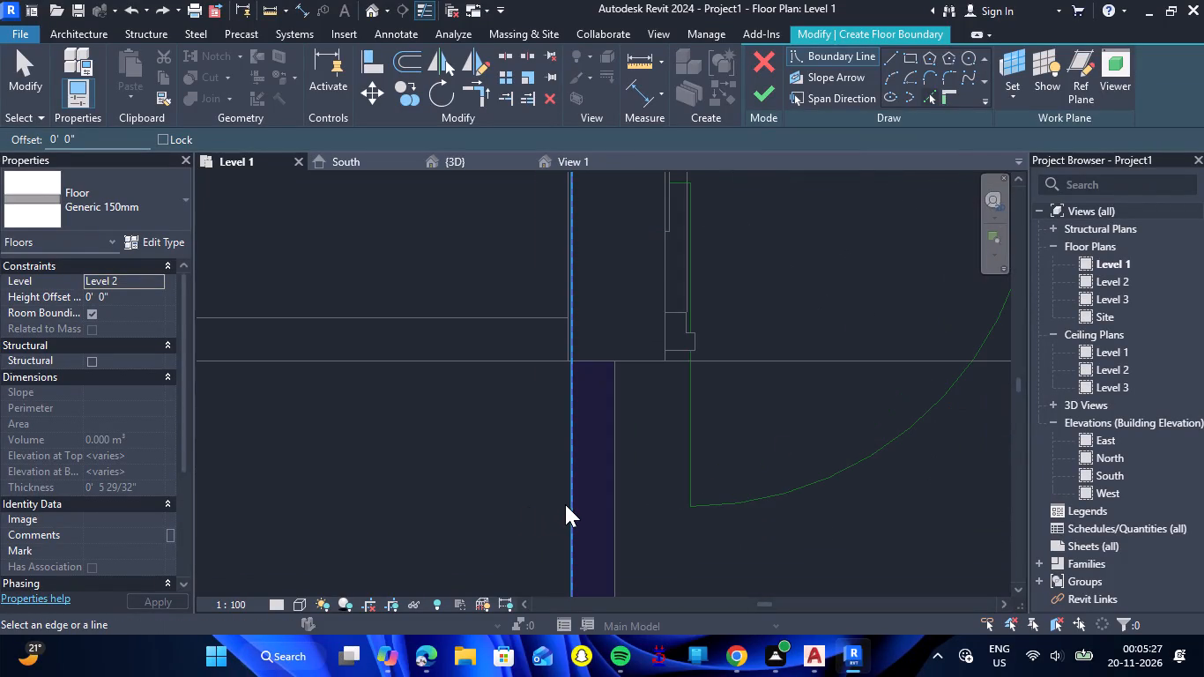
pyautogui.click(568, 502)
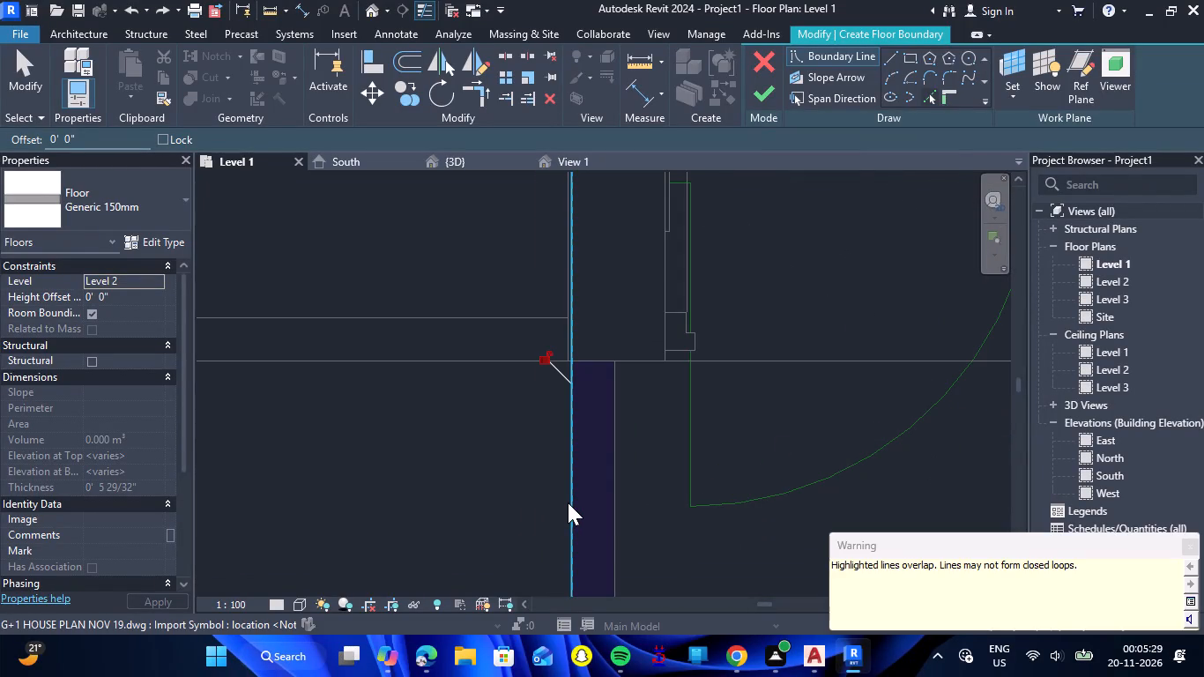
pyautogui.press('Delete')
pyautogui.press('Escape')
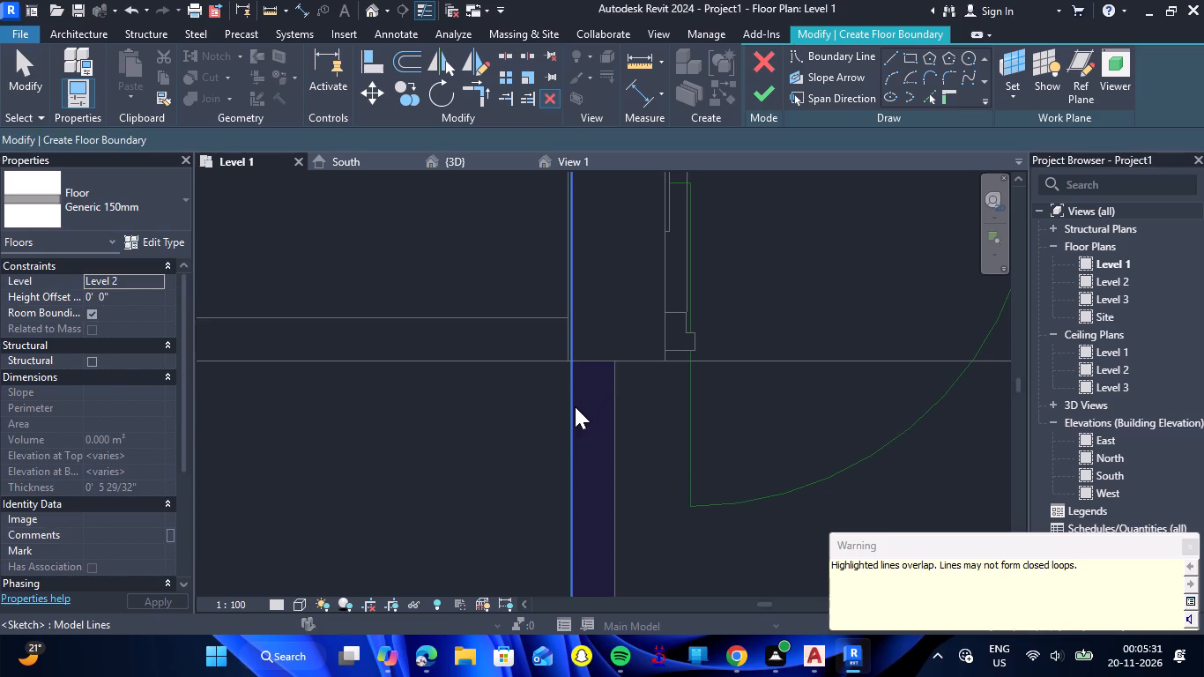
pyautogui.click(569, 409)
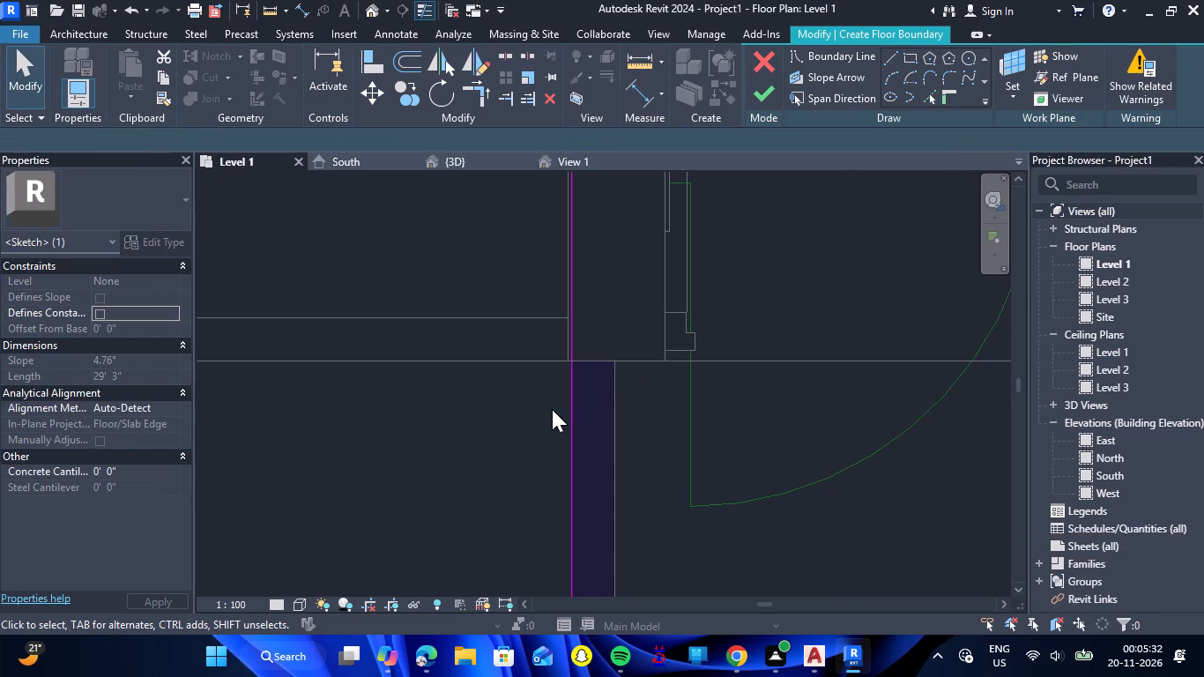
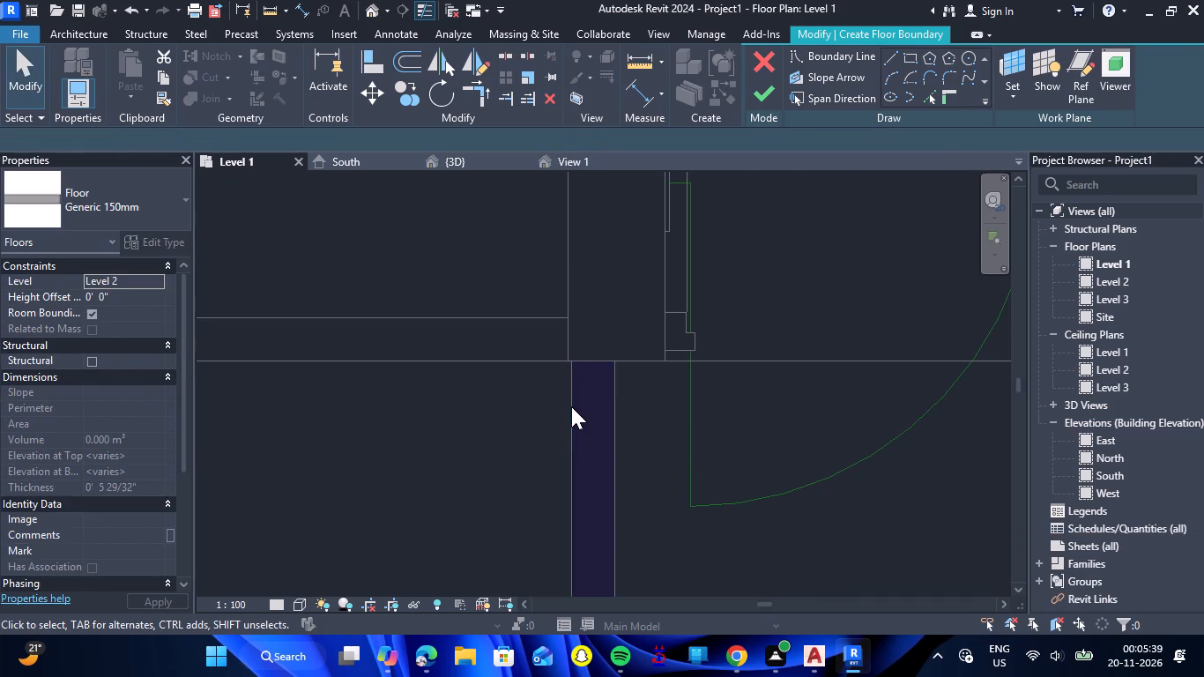
# Draw floor boundary lines from the balcony's lower-left corner up its outer edge, with a short jog across to the building wall face.
pyautogui.scroll(-7, 588, 342)
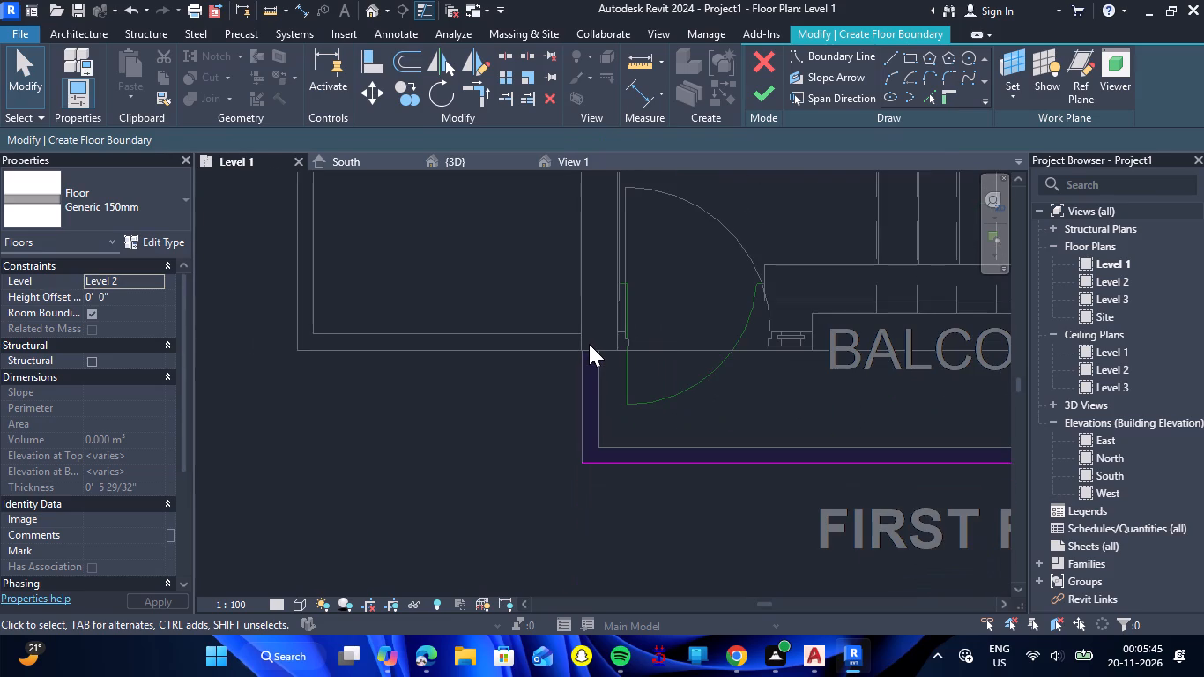
pyautogui.scroll(-4, 589, 344)
pyautogui.scroll(6, 586, 346)
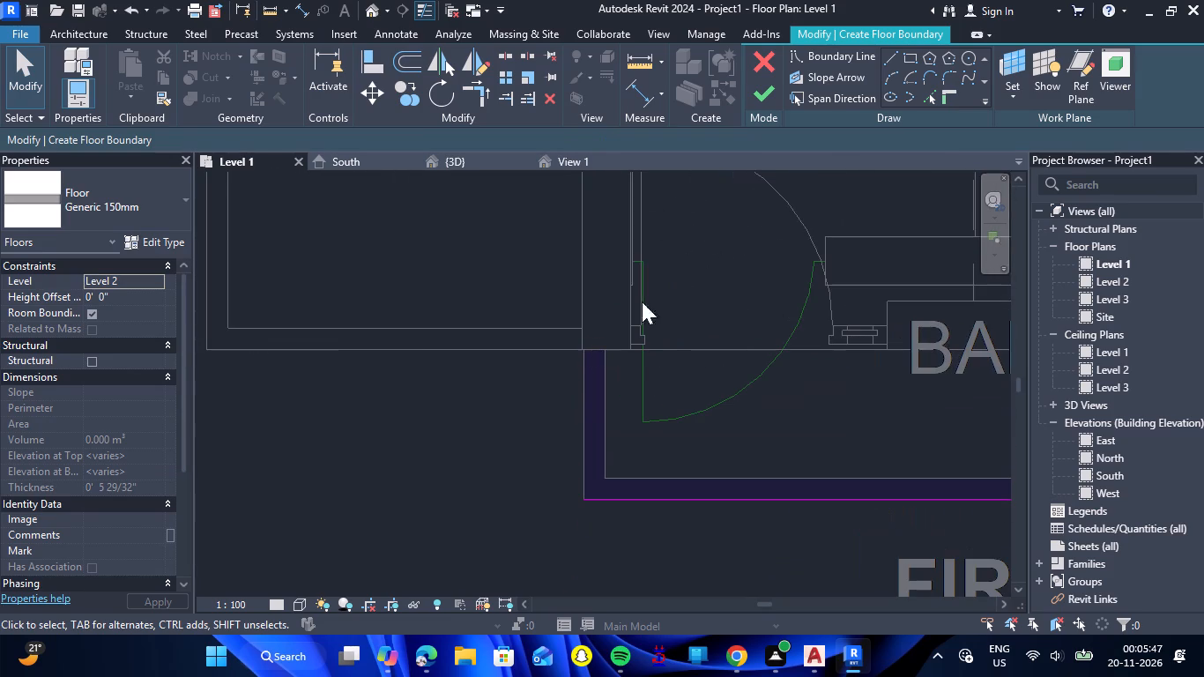
pyautogui.click(899, 62)
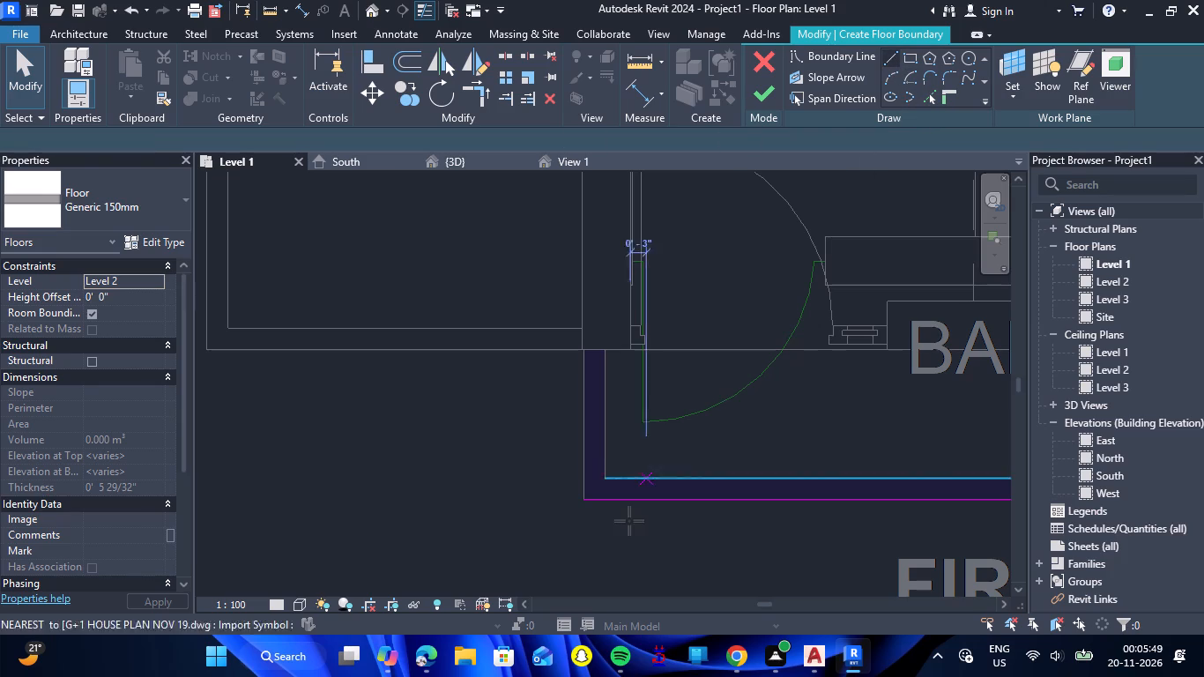
pyautogui.scroll(6, 577, 474)
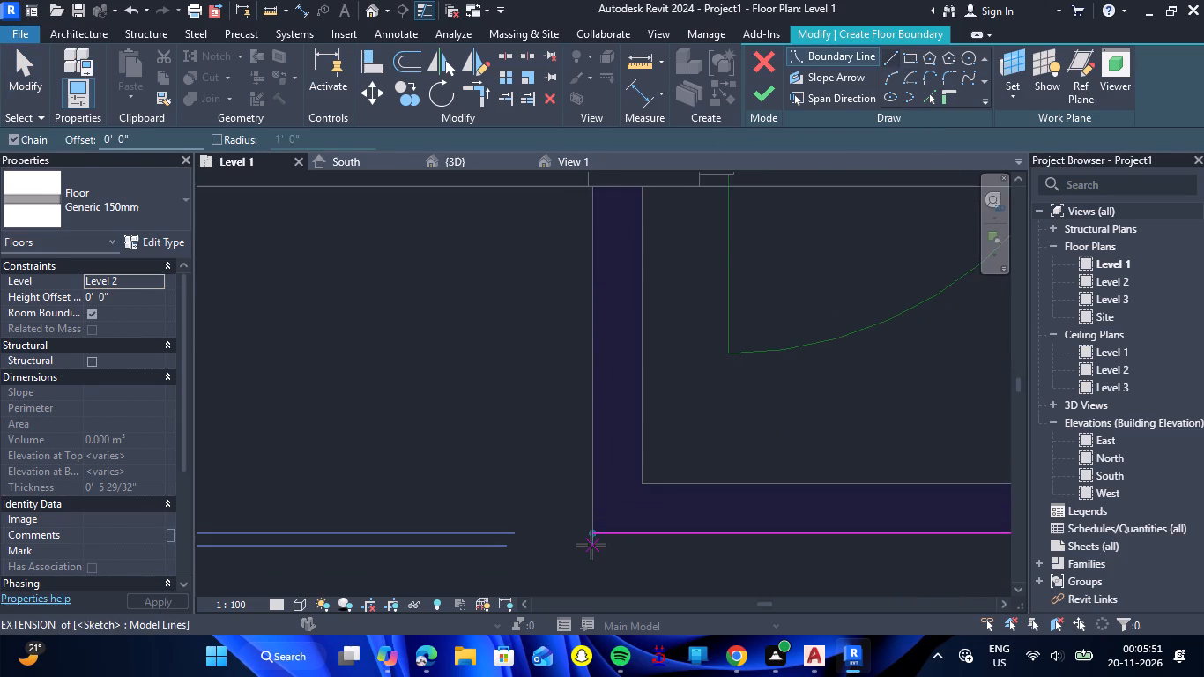
pyautogui.scroll(-3, 557, 456)
pyautogui.scroll(3, 567, 512)
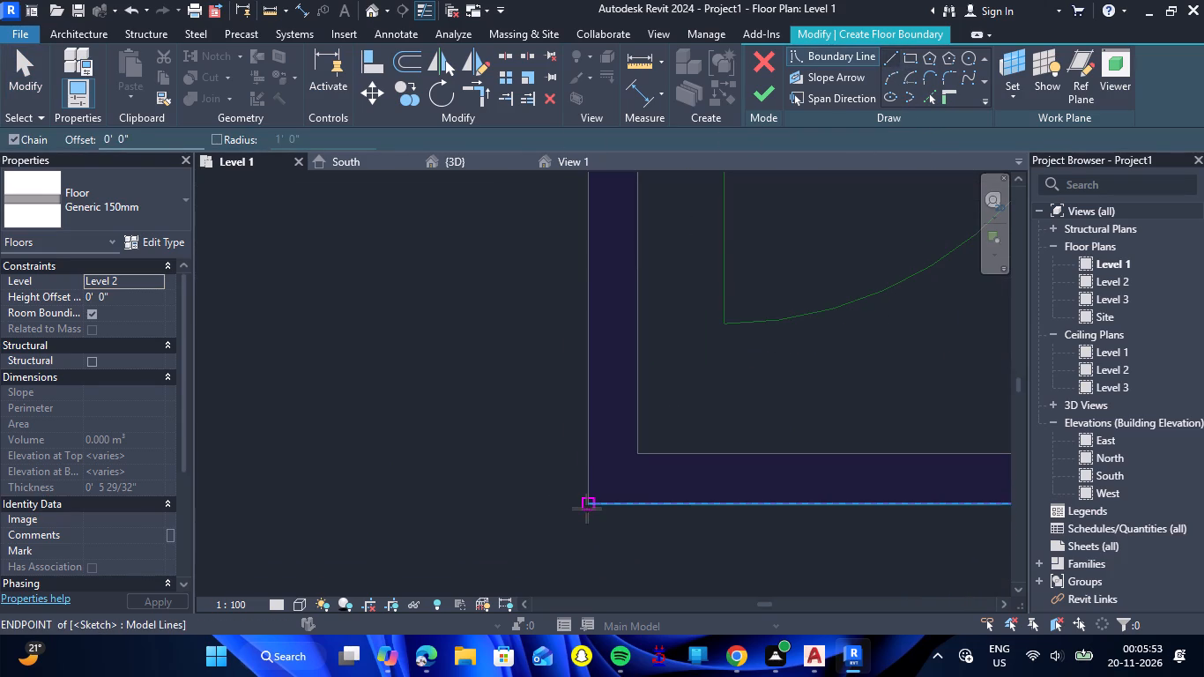
pyautogui.click(587, 509)
pyautogui.scroll(-4, 588, 362)
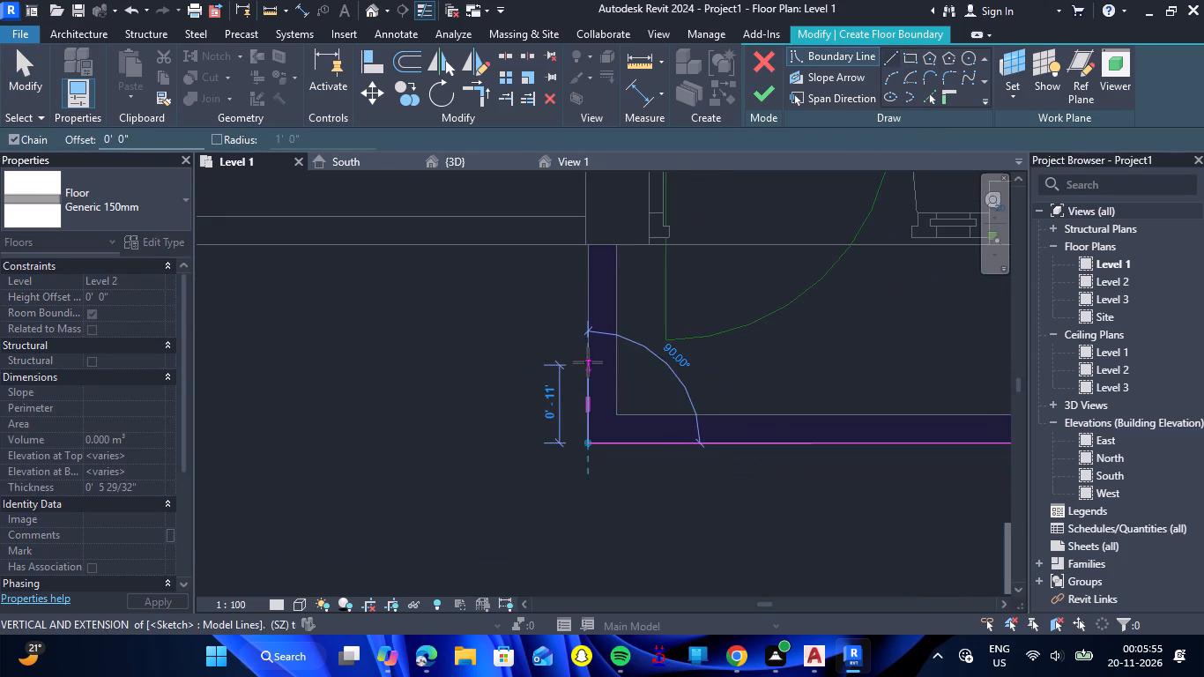
pyautogui.scroll(13, 591, 228)
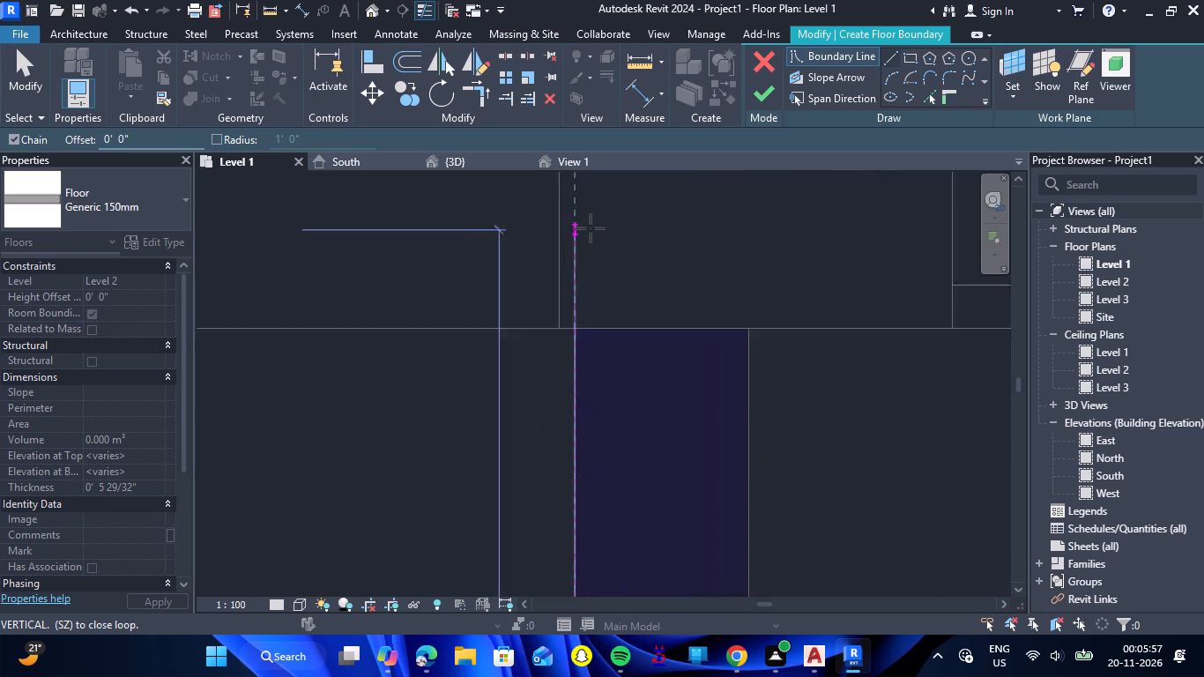
pyautogui.scroll(7, 591, 228)
pyautogui.click(551, 497)
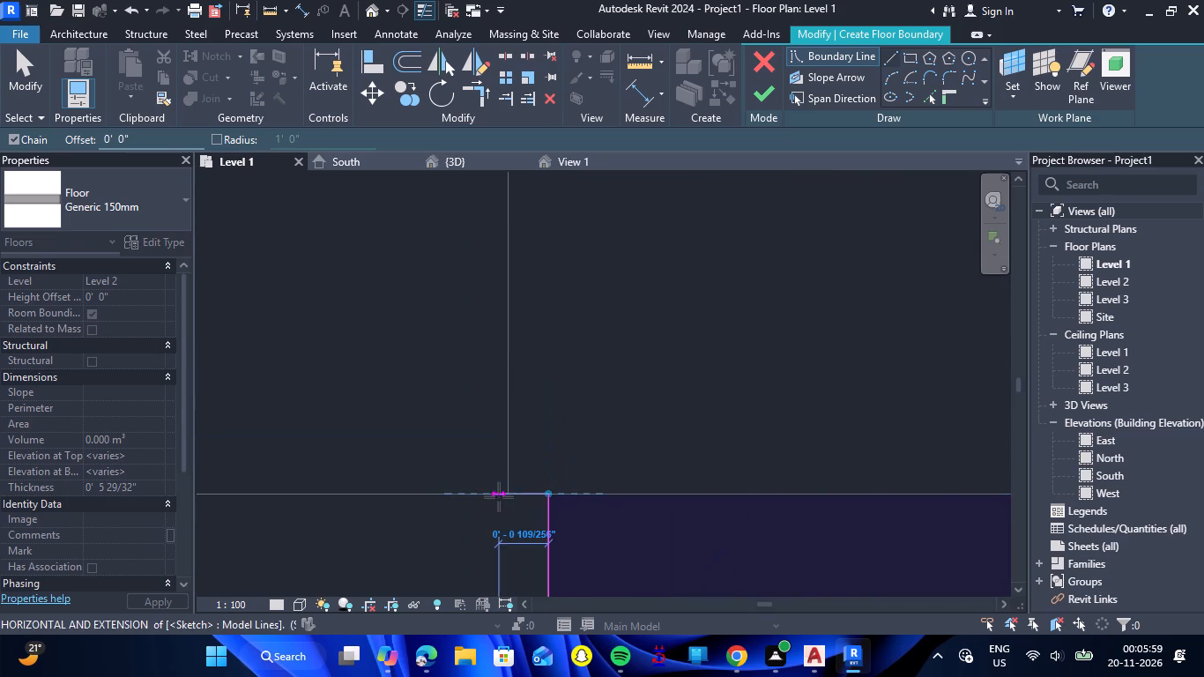
pyautogui.click(509, 492)
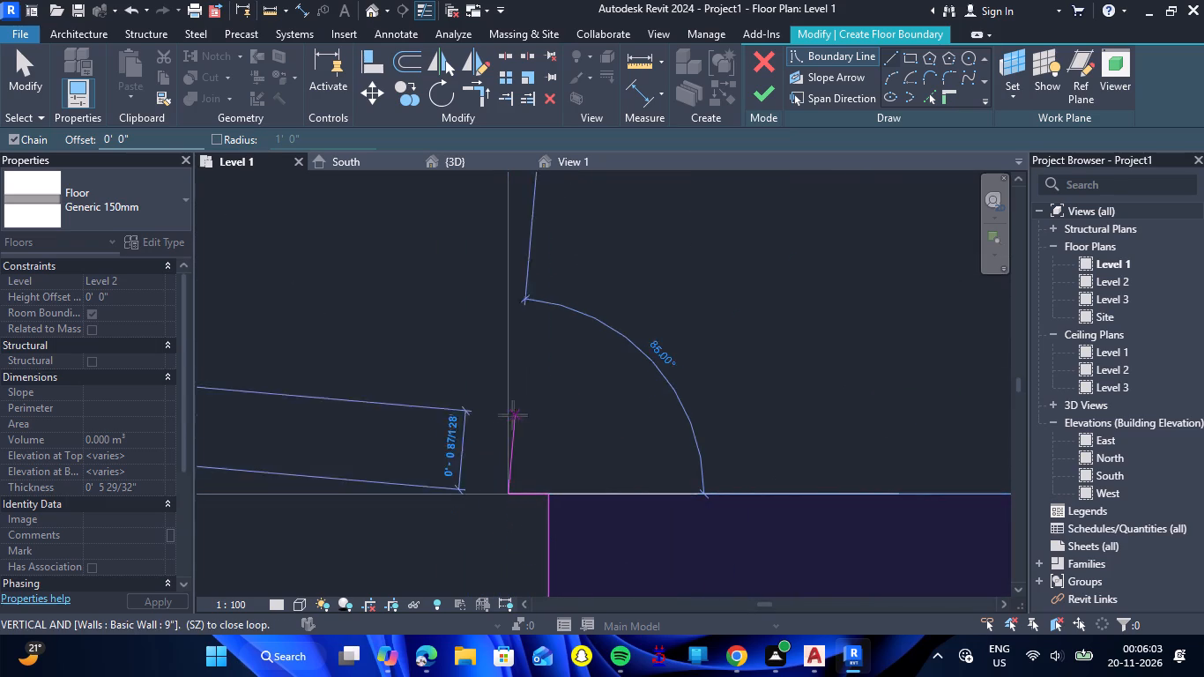
pyautogui.press('Escape')
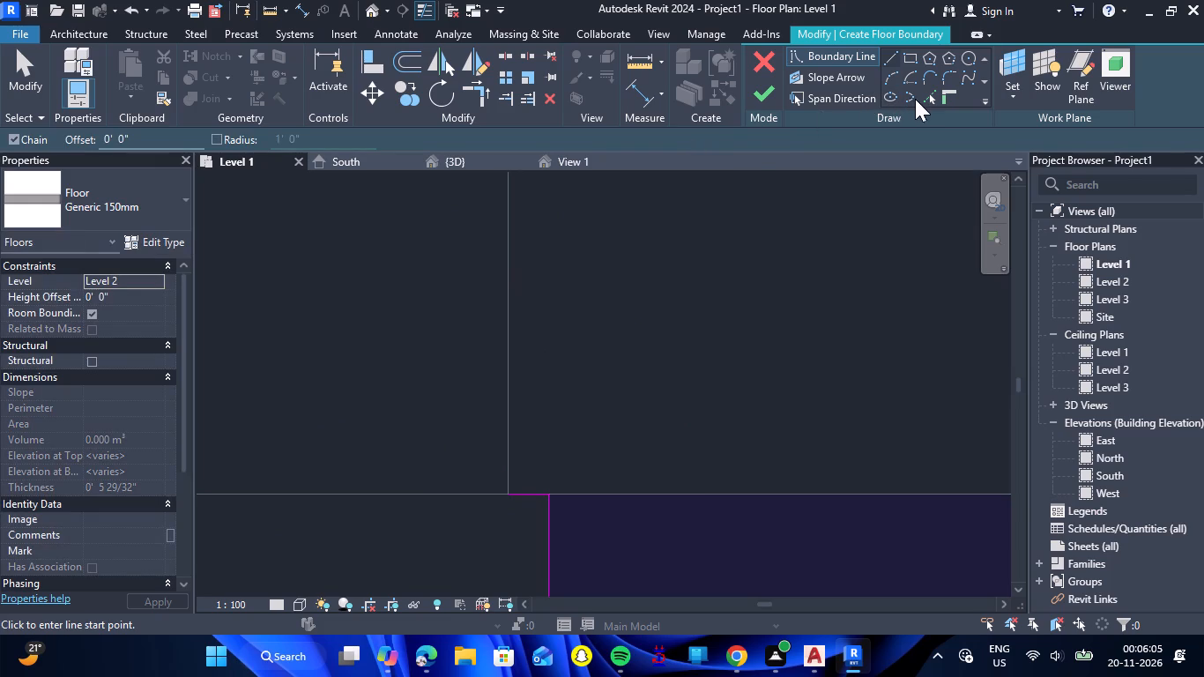
# Add the outer face of the first-floor plan's left wall to the floor boundary using Pick Lines.
pyautogui.click(928, 106)
pyautogui.doubleClick(509, 413)
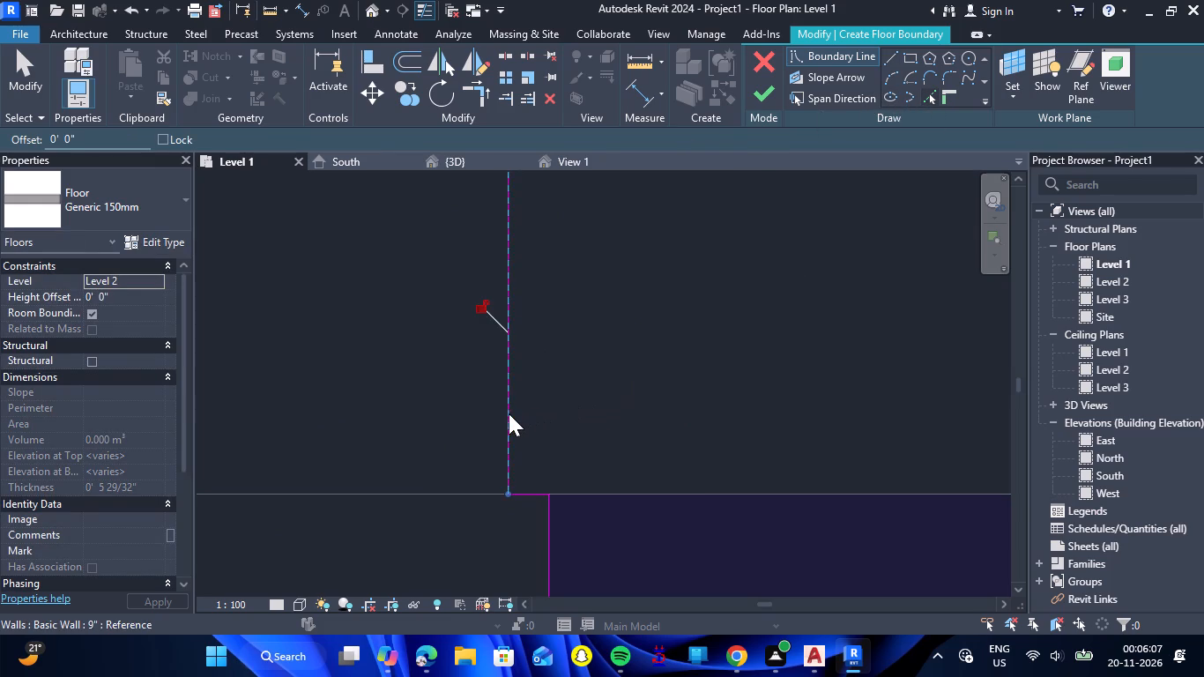
pyautogui.scroll(-16, 598, 412)
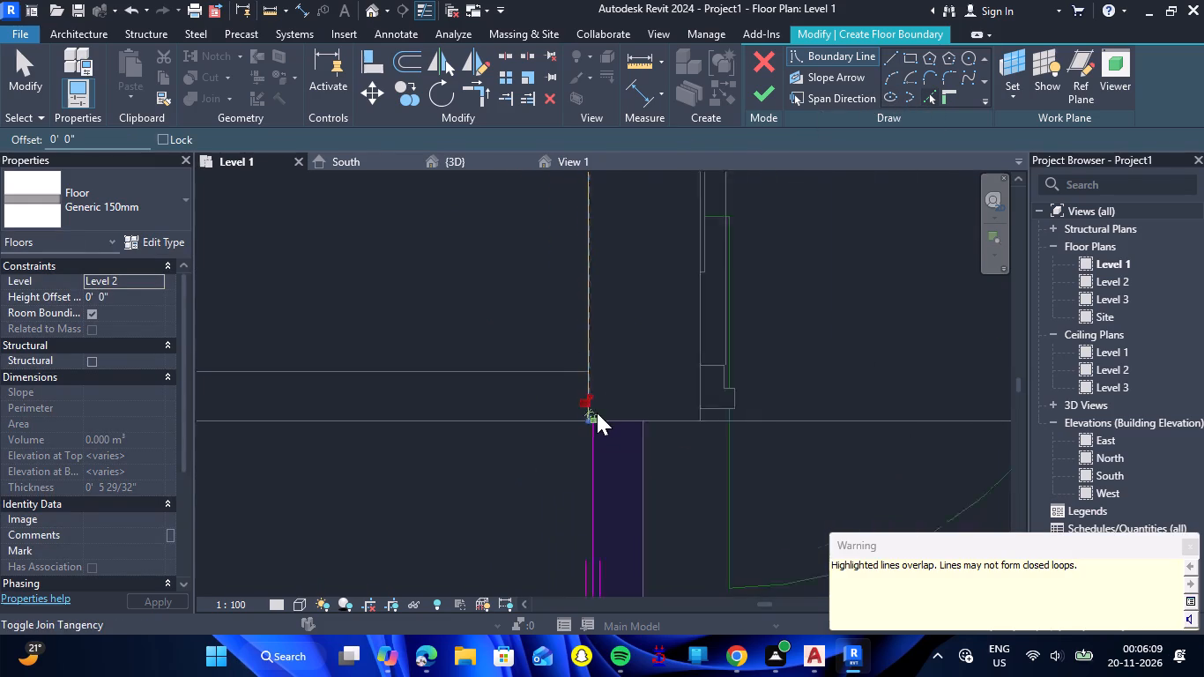
pyautogui.scroll(-19, 597, 413)
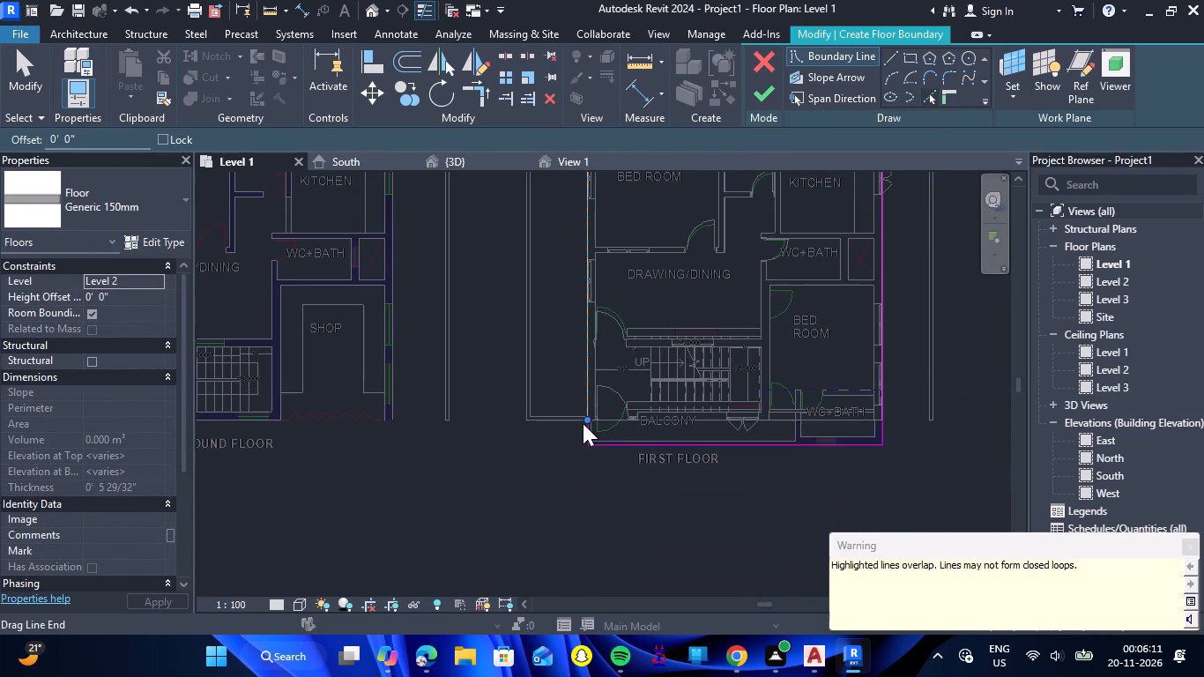
pyautogui.scroll(-3, 582, 423)
pyautogui.press('Escape')
pyautogui.scroll(1, 598, 243)
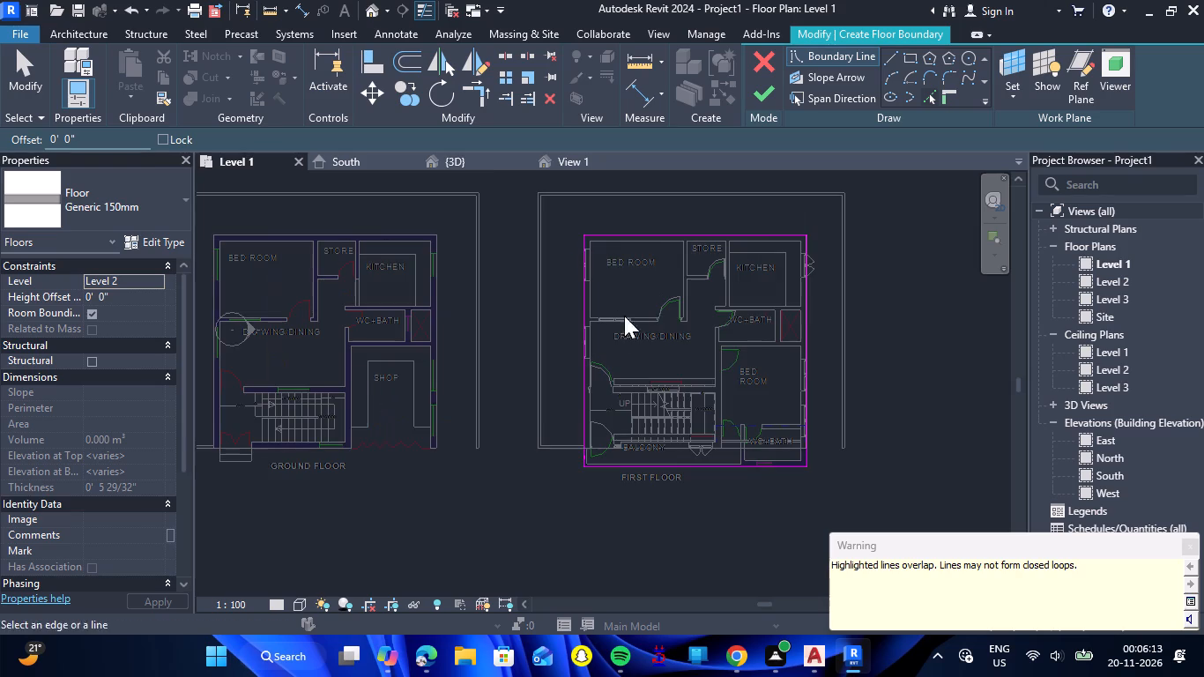
pyautogui.press('Escape')
# Delete the duplicate boundary line overlapping the first-floor plan's left wall.
pyautogui.scroll(5, 560, 454)
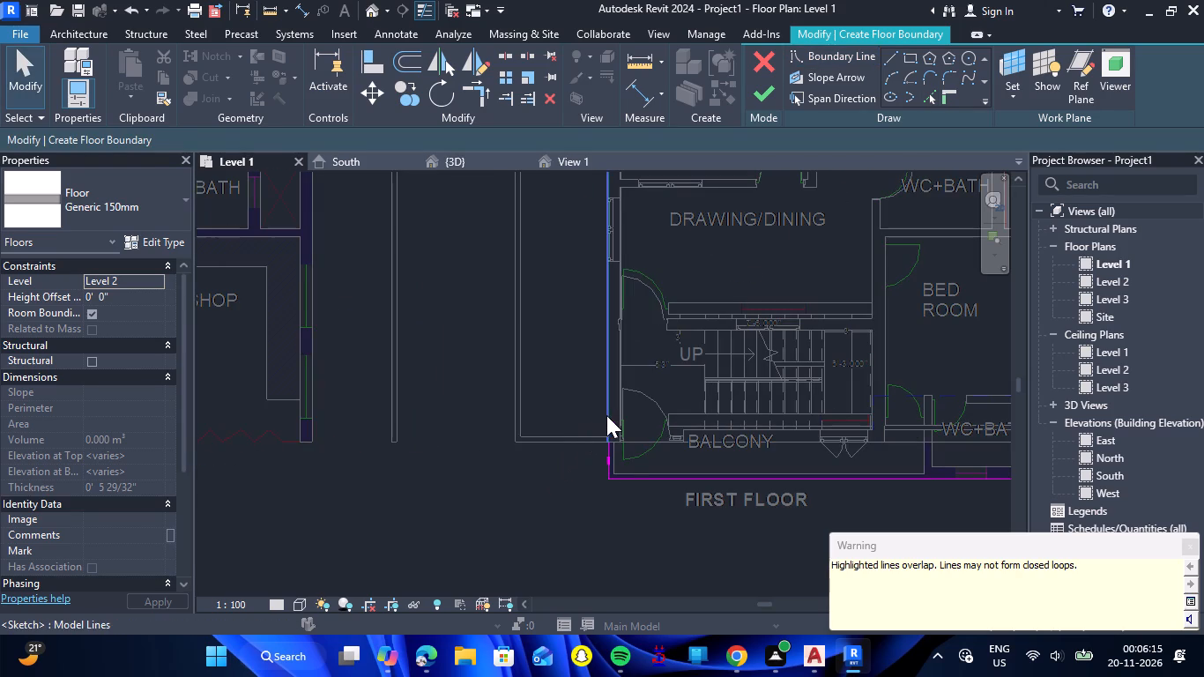
pyautogui.click(606, 415)
pyautogui.scroll(-2, 580, 420)
pyautogui.press('Delete')
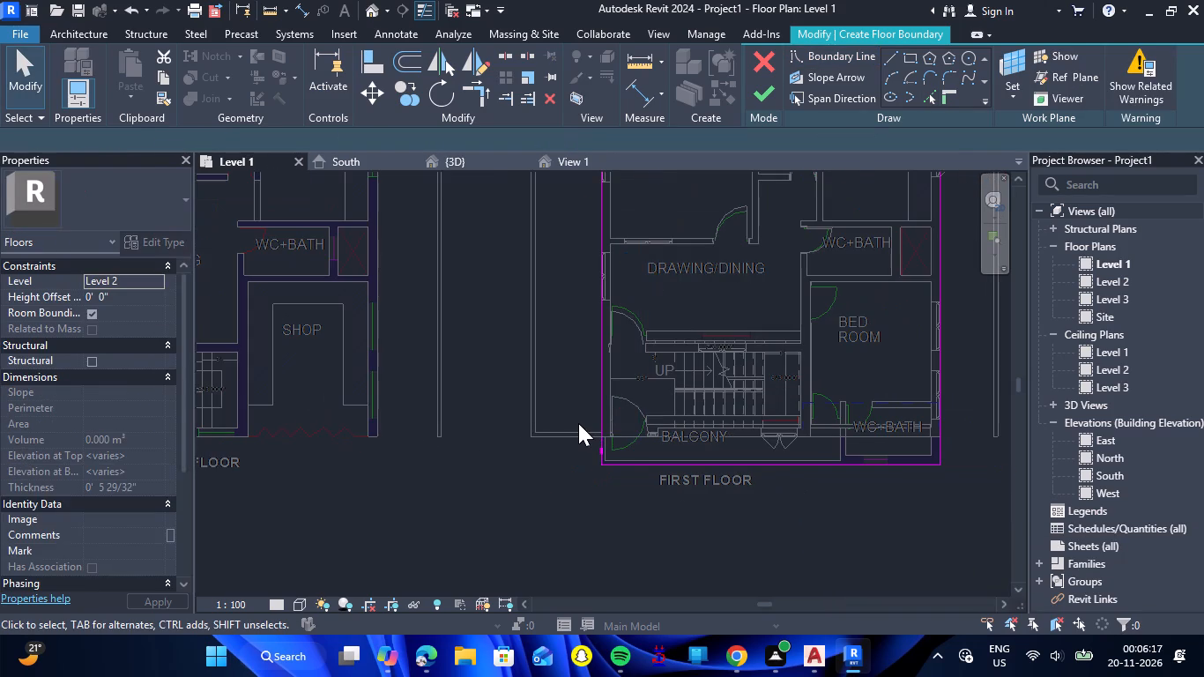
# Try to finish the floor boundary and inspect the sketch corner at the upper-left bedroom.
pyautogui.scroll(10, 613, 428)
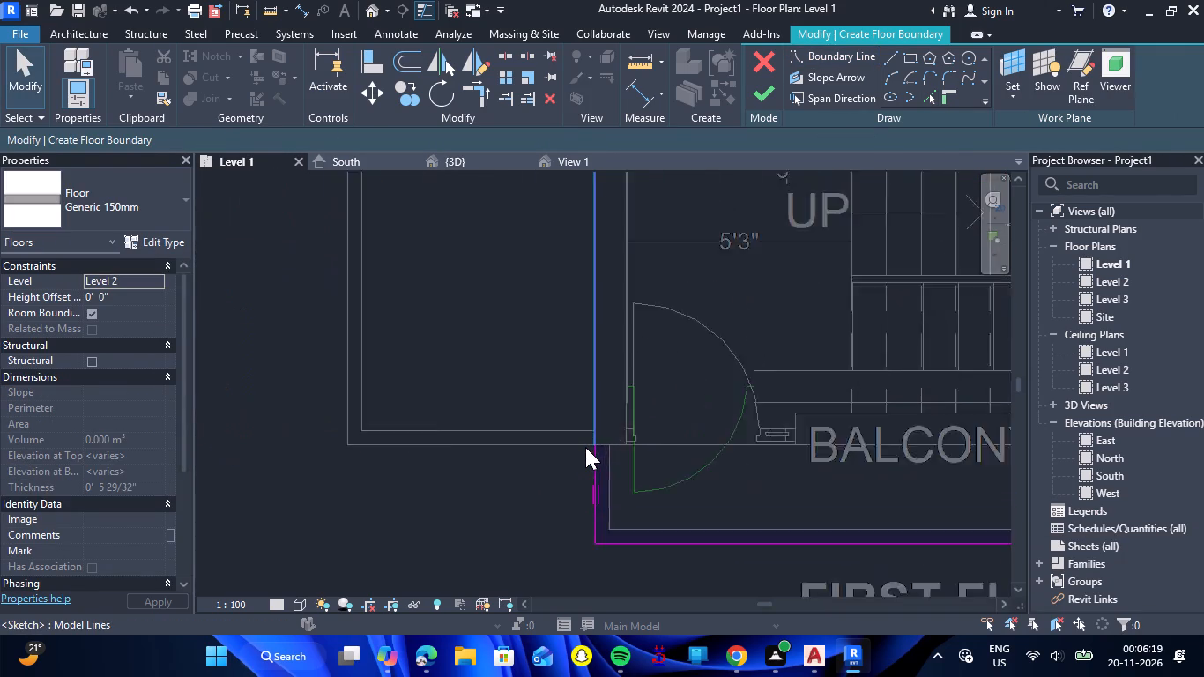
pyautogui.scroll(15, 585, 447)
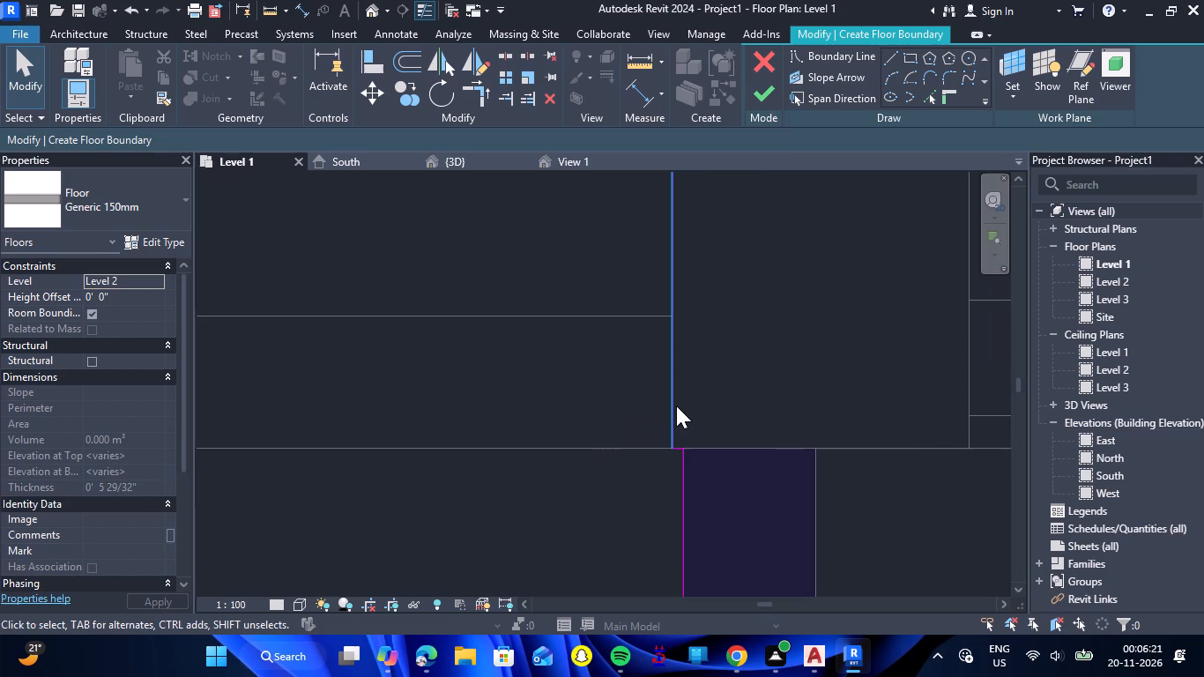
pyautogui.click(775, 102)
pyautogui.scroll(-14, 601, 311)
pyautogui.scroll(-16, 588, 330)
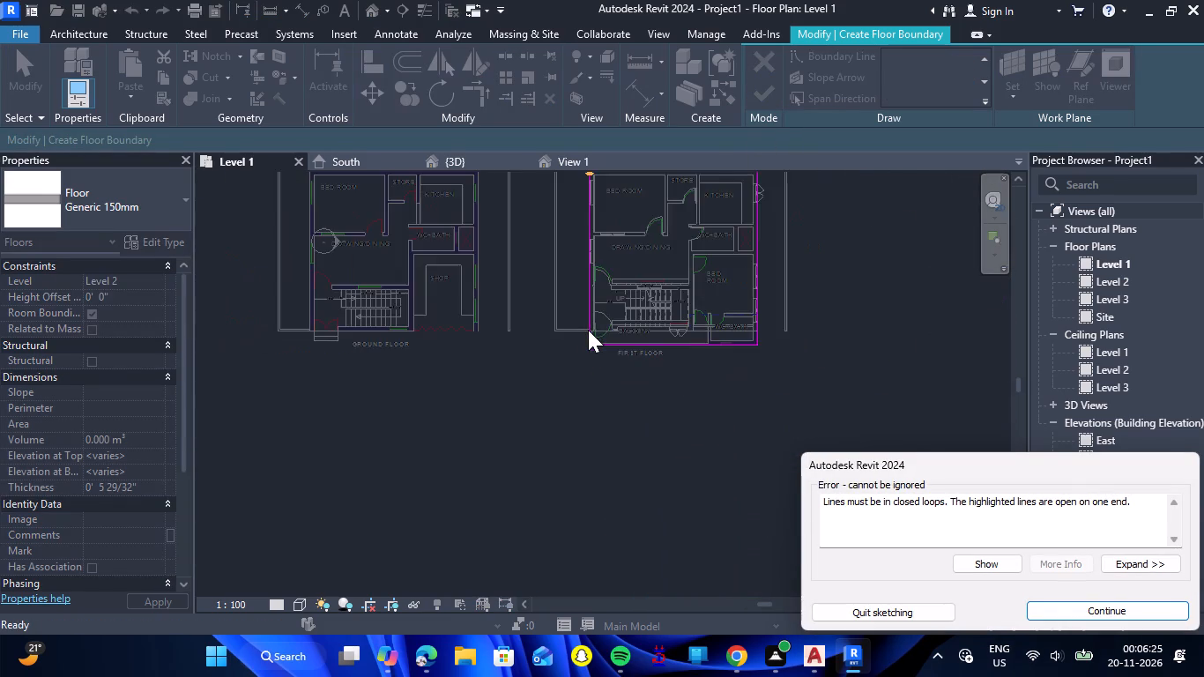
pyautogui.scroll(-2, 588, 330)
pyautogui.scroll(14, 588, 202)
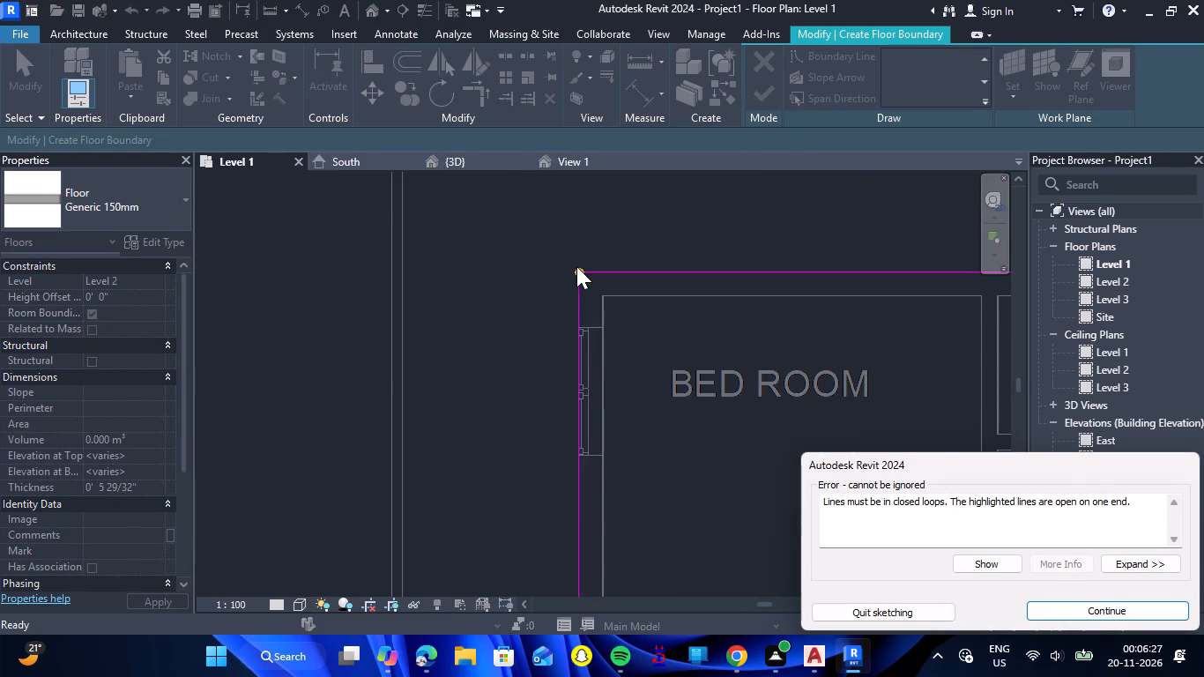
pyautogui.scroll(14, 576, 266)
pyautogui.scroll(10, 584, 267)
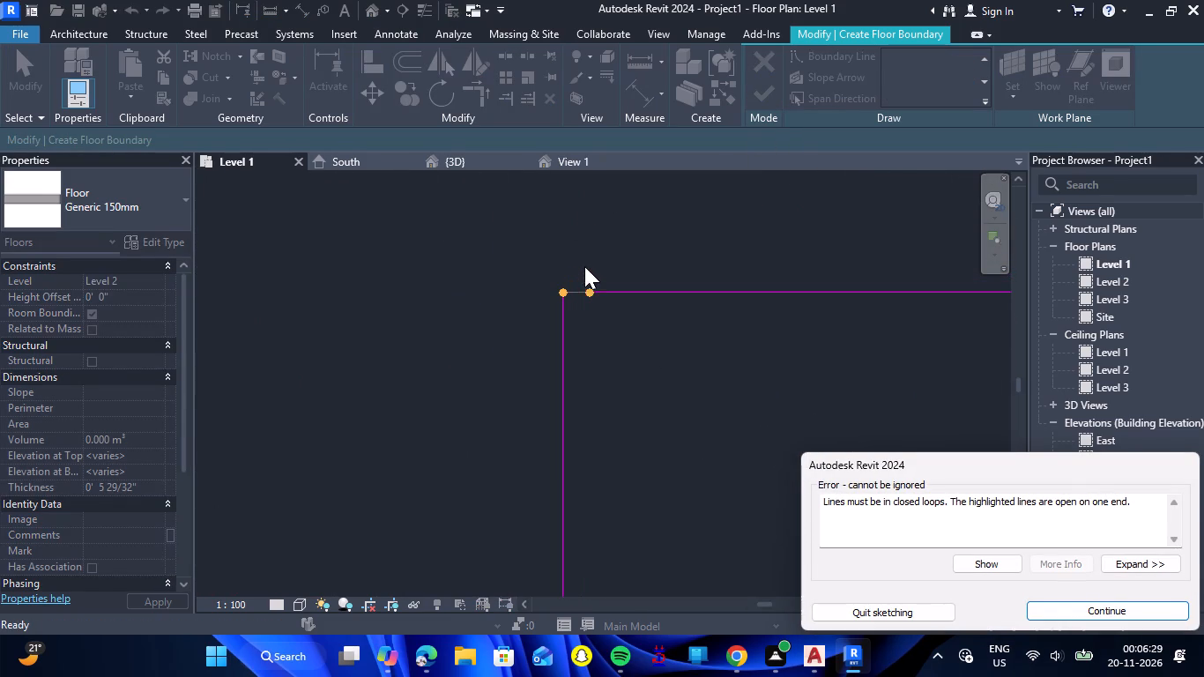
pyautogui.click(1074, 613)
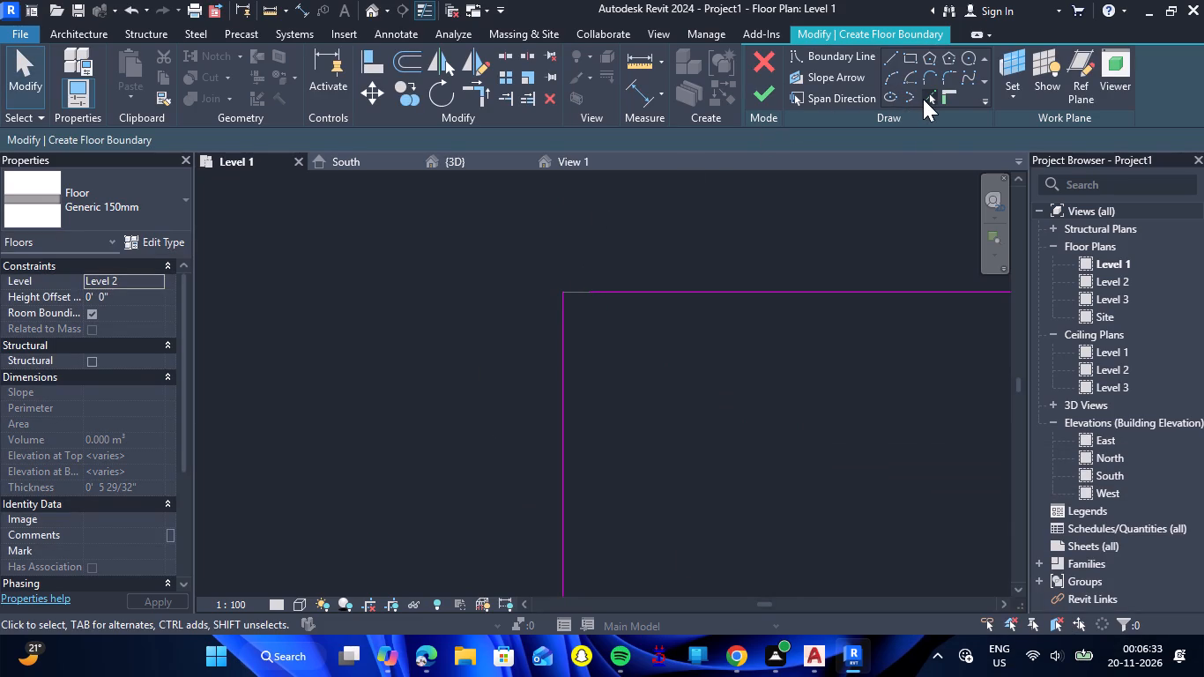
# Trim the left and upper boundary lines to a corner at the upper-left bedroom and finish the floor sketch.
pyautogui.click(472, 100)
pyautogui.click(558, 324)
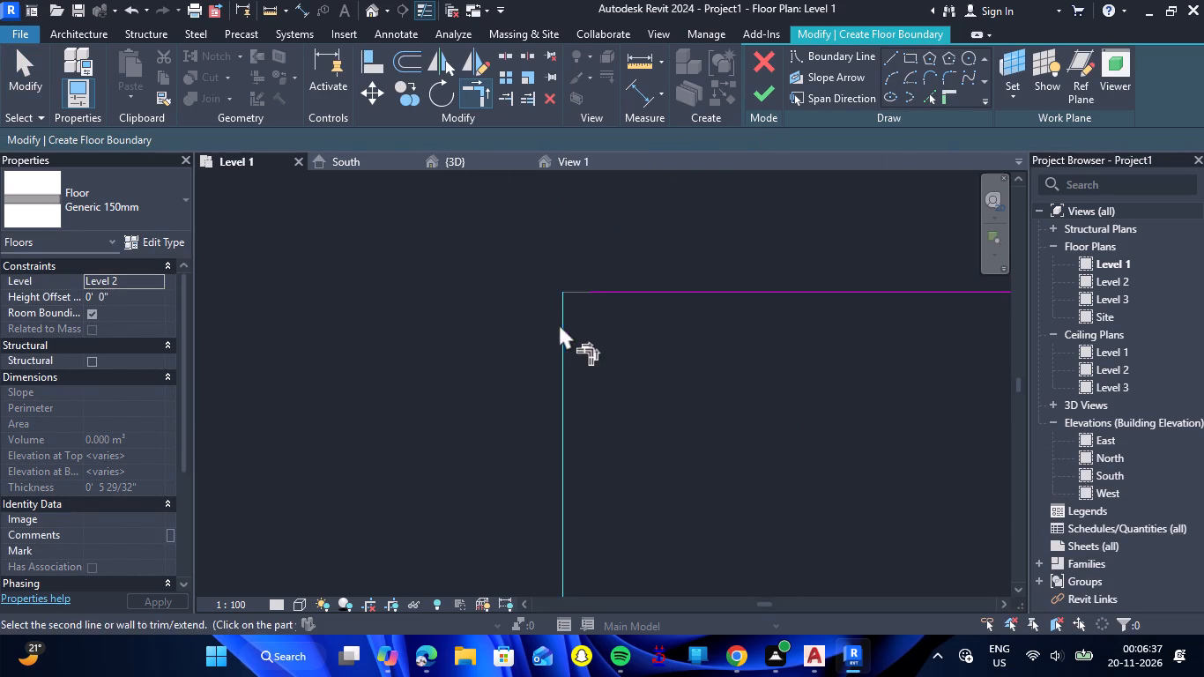
pyautogui.click(600, 295)
pyautogui.press('Escape')
pyautogui.scroll(-8, 480, 263)
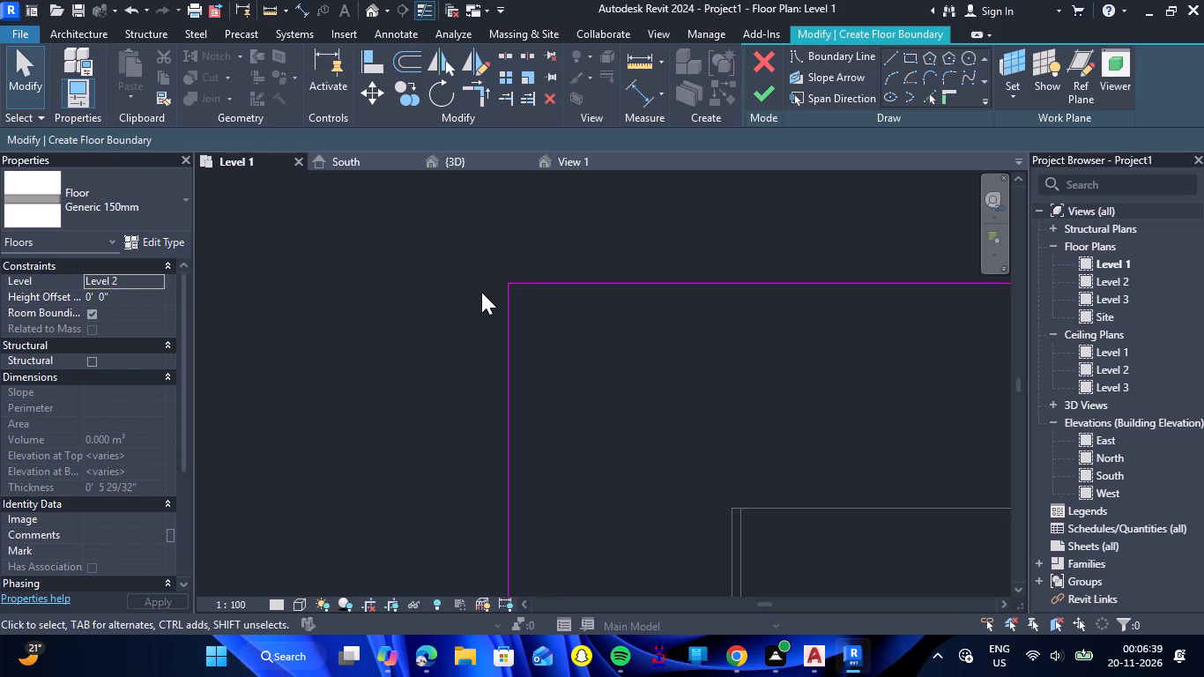
pyautogui.scroll(-12, 481, 292)
pyautogui.click(774, 98)
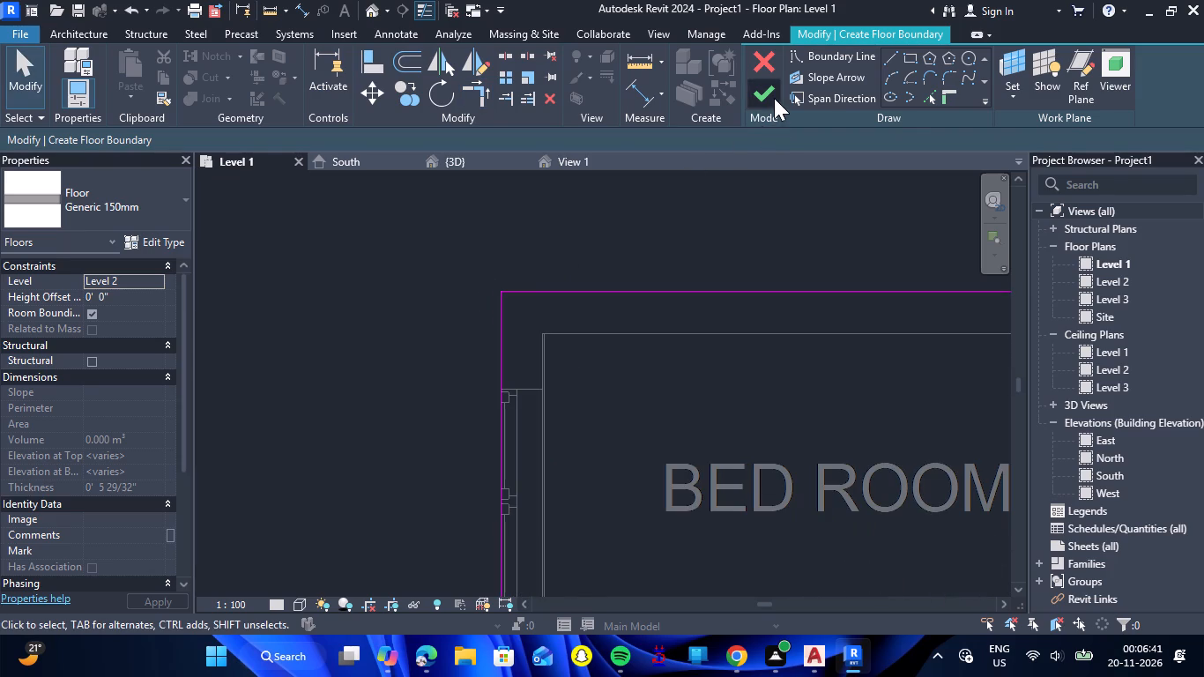
# Set the new Level 2 floor's height offset from level to 6" in the 3D view.
pyautogui.click(450, 165)
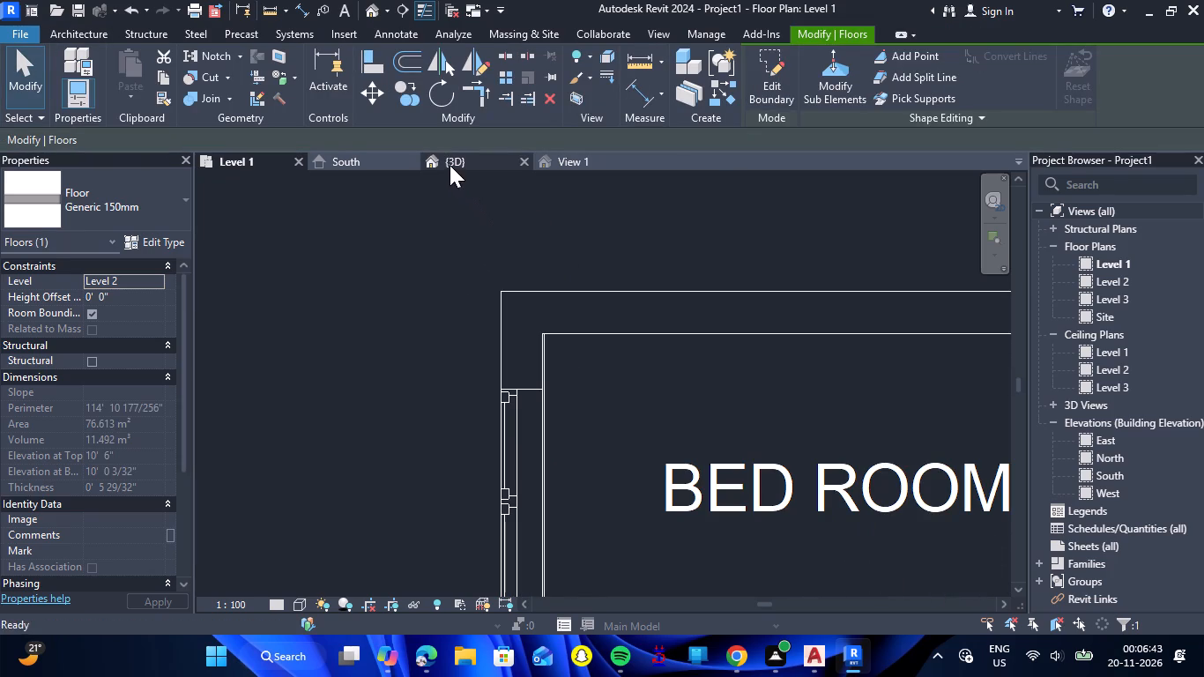
pyautogui.scroll(3, 569, 404)
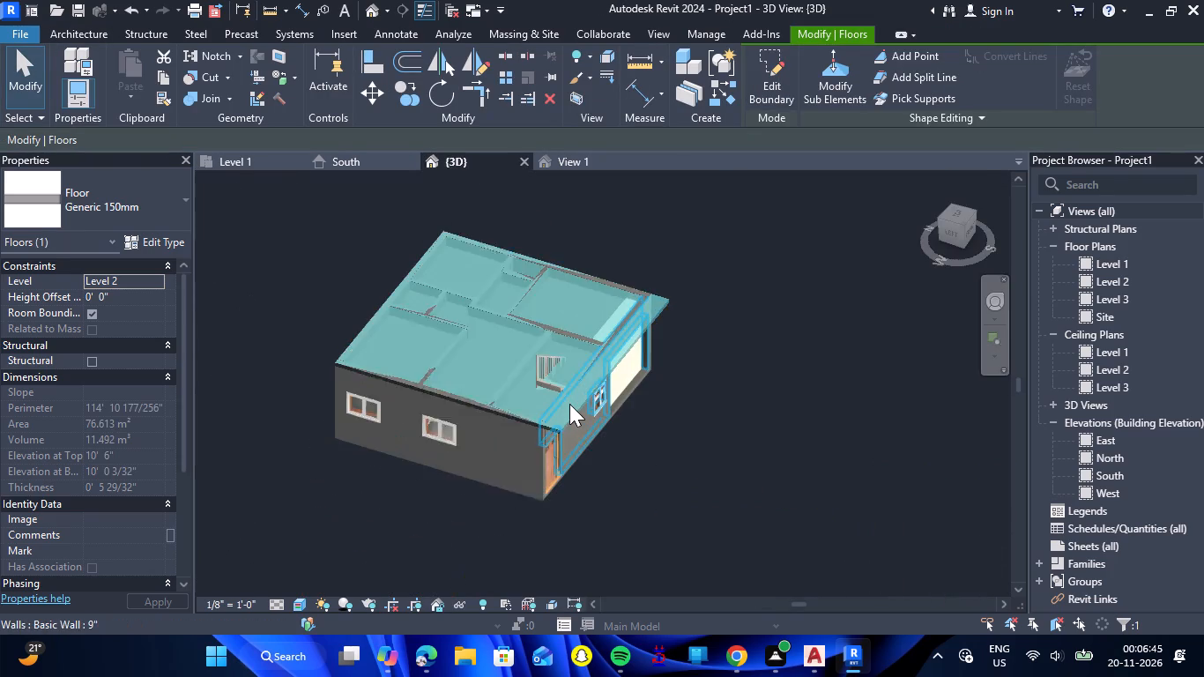
pyautogui.scroll(1, 448, 423)
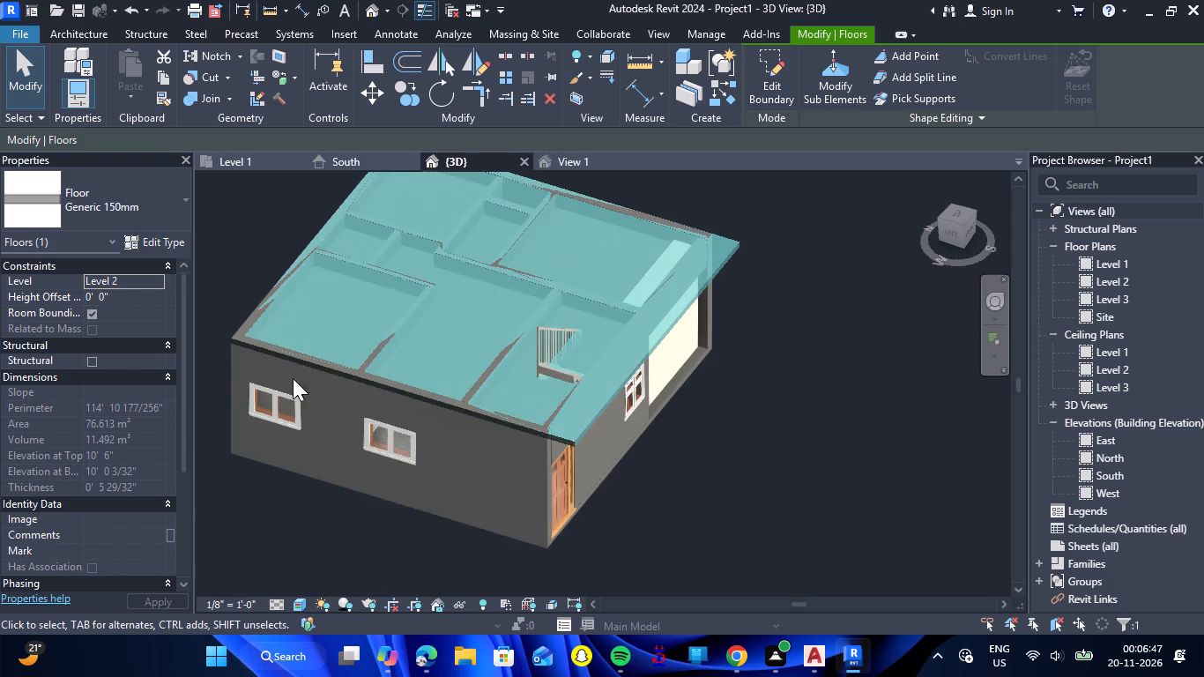
pyautogui.scroll(4, 267, 347)
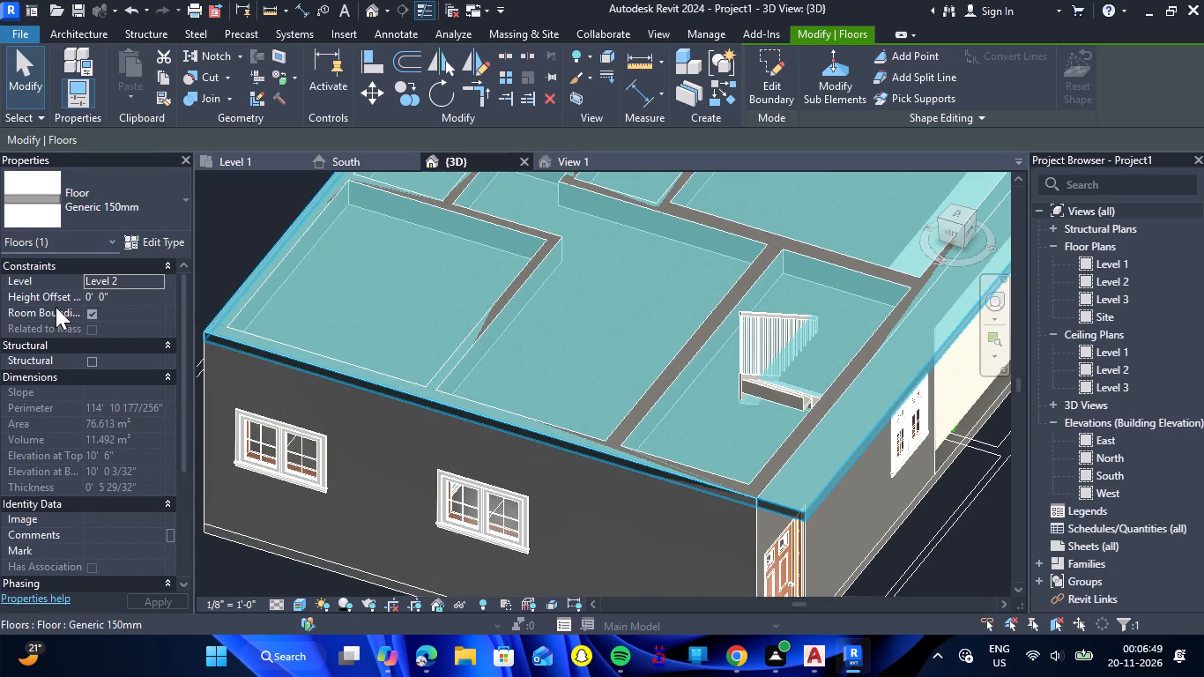
pyautogui.click(119, 294)
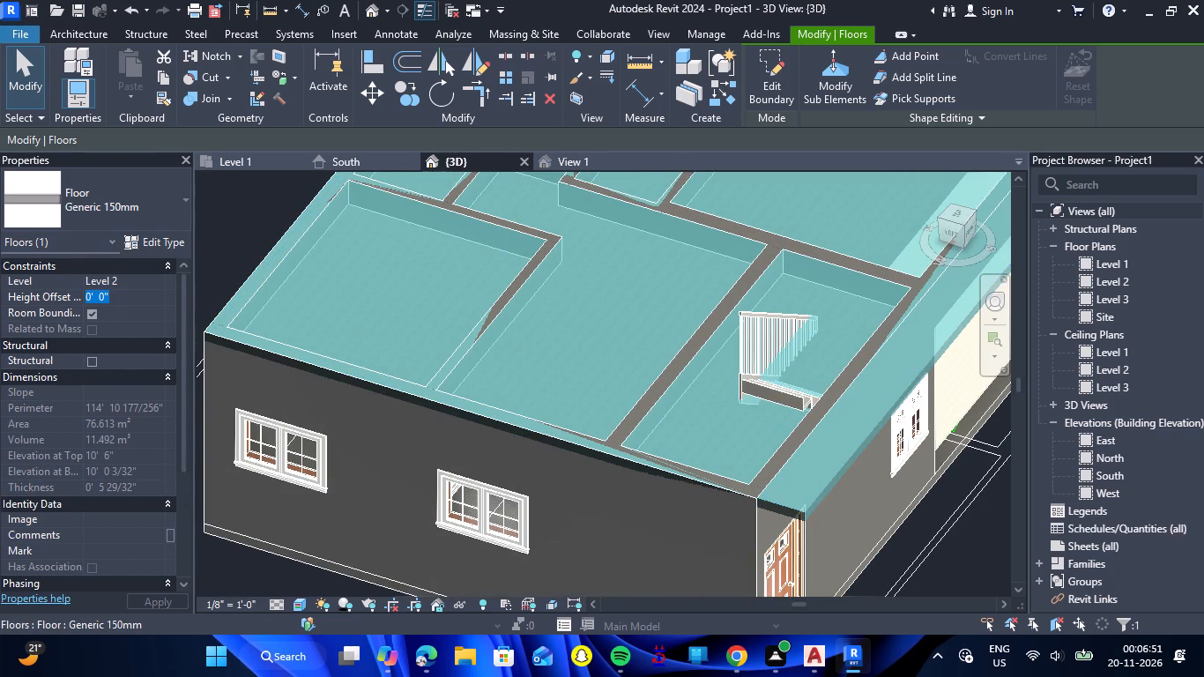
pyautogui.press('6')
pyautogui.hotkey('shift', '"')
pyautogui.press('Return')
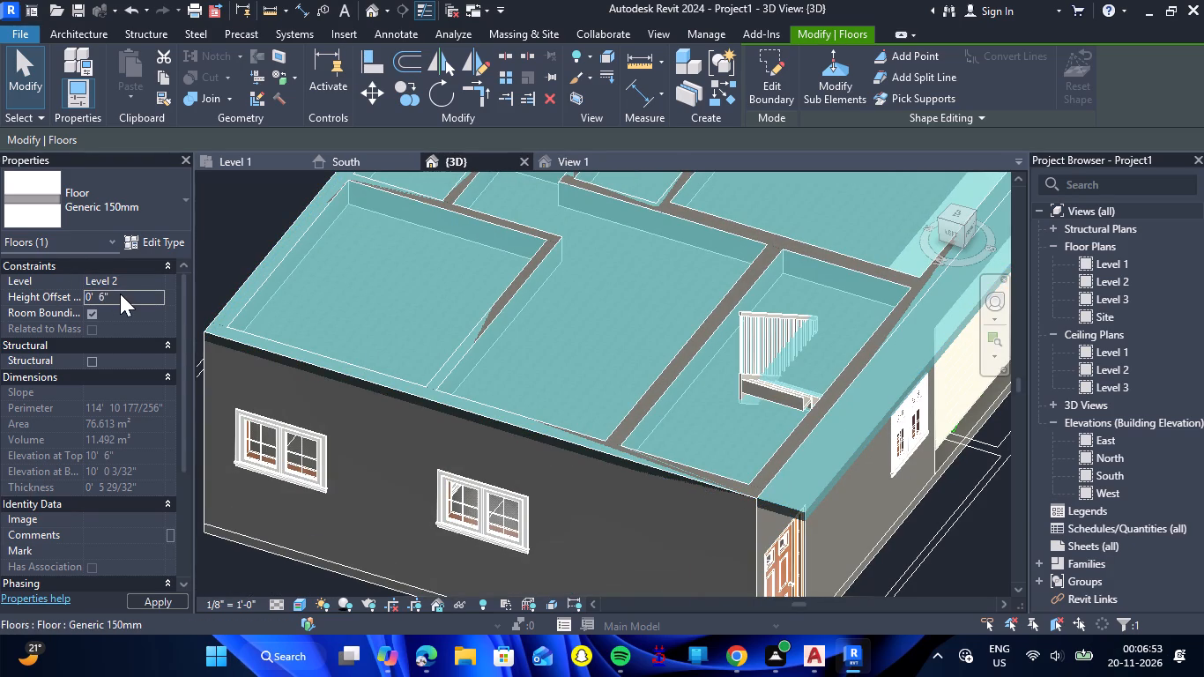
pyautogui.scroll(-4, 356, 395)
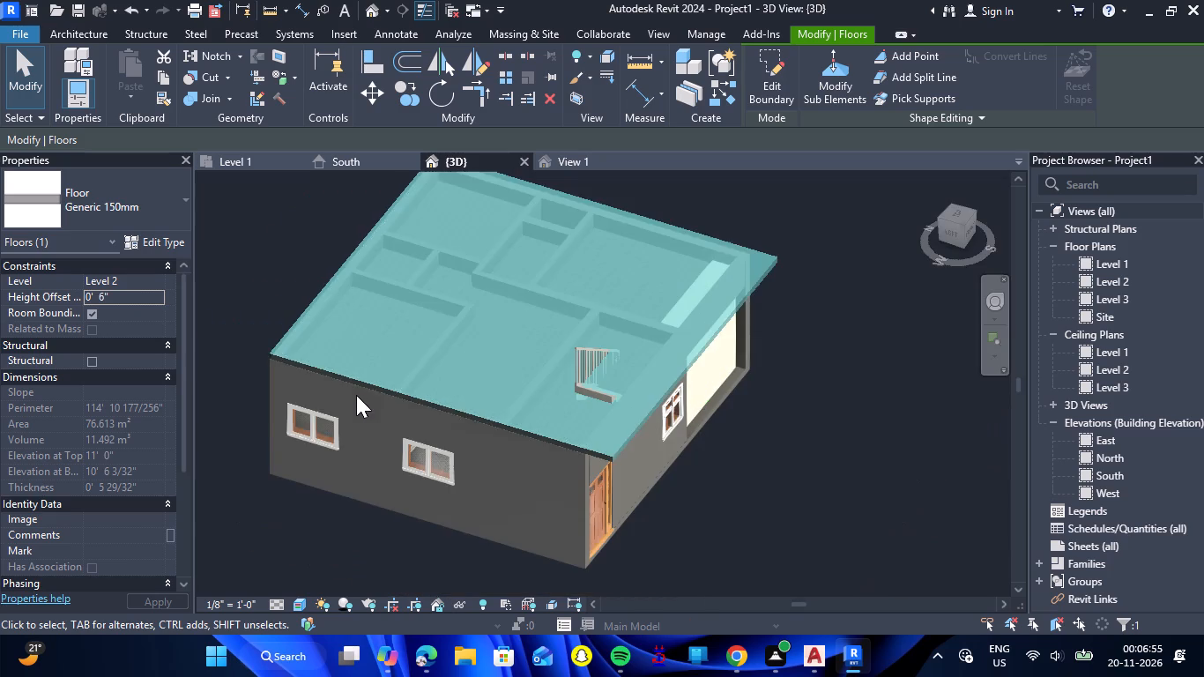
pyautogui.click(747, 485)
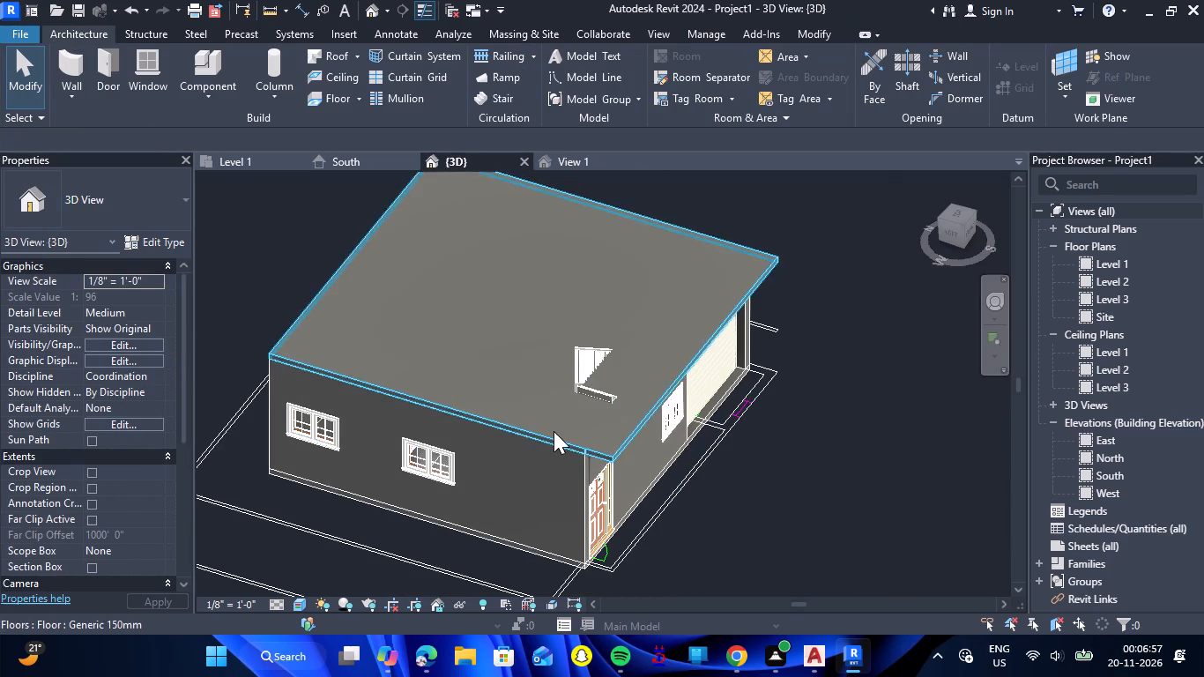
pyautogui.scroll(3, 554, 431)
pyautogui.scroll(-2, 554, 430)
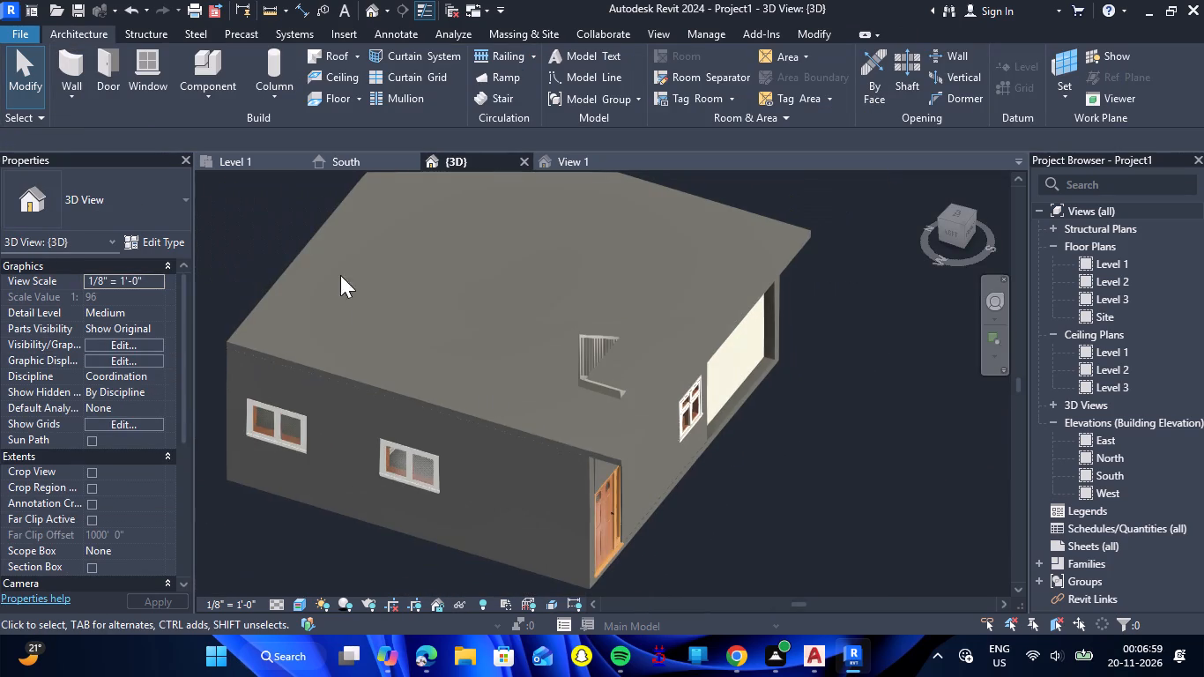
# Open the Level 2 floor plan and switch its visual style to wireframe.
pyautogui.click(228, 156)
pyautogui.scroll(-4, 452, 262)
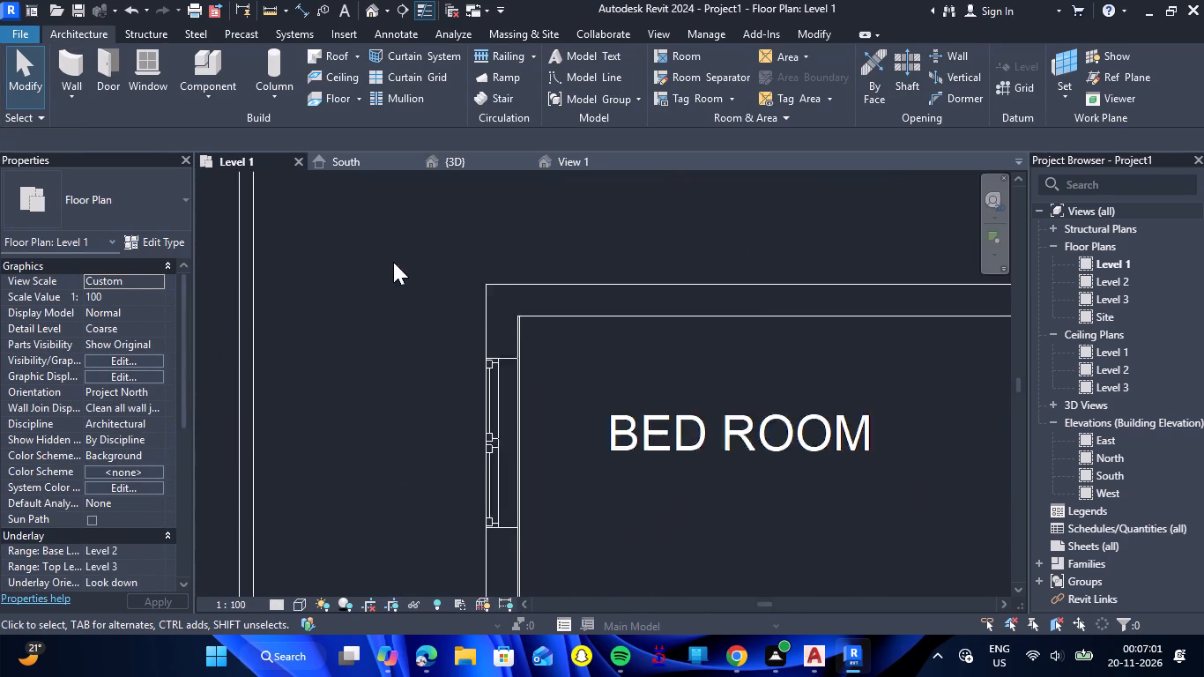
pyautogui.scroll(-10, 393, 262)
pyautogui.doubleClick(1127, 280)
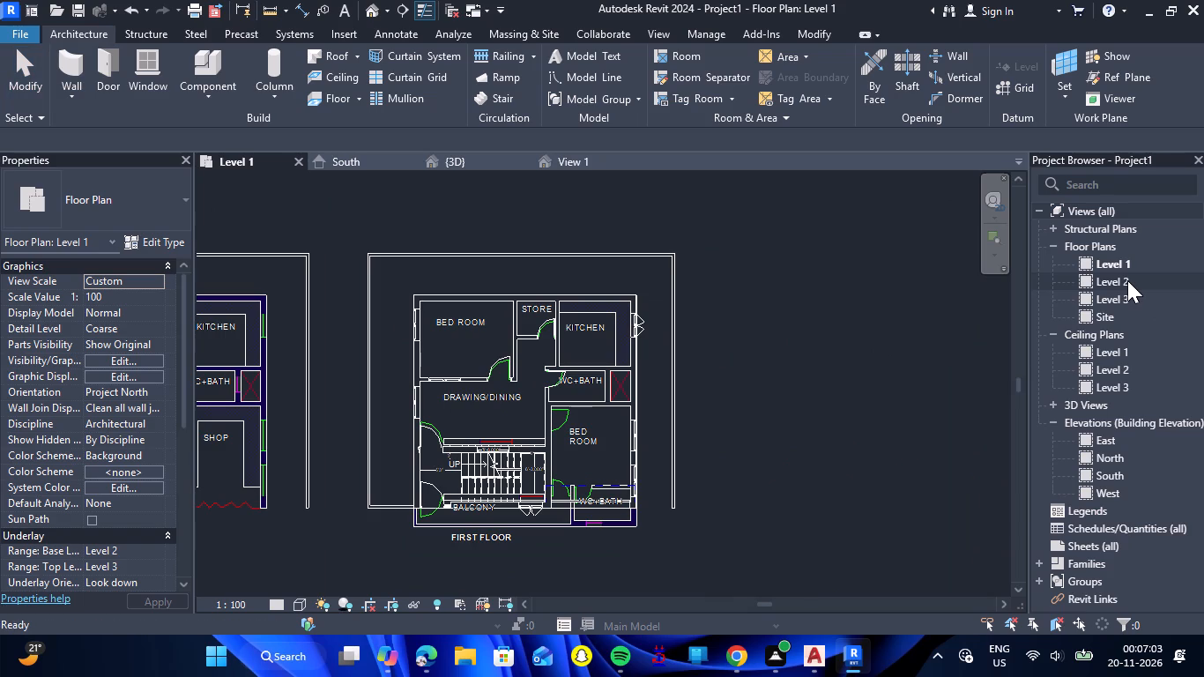
pyautogui.scroll(3, 450, 539)
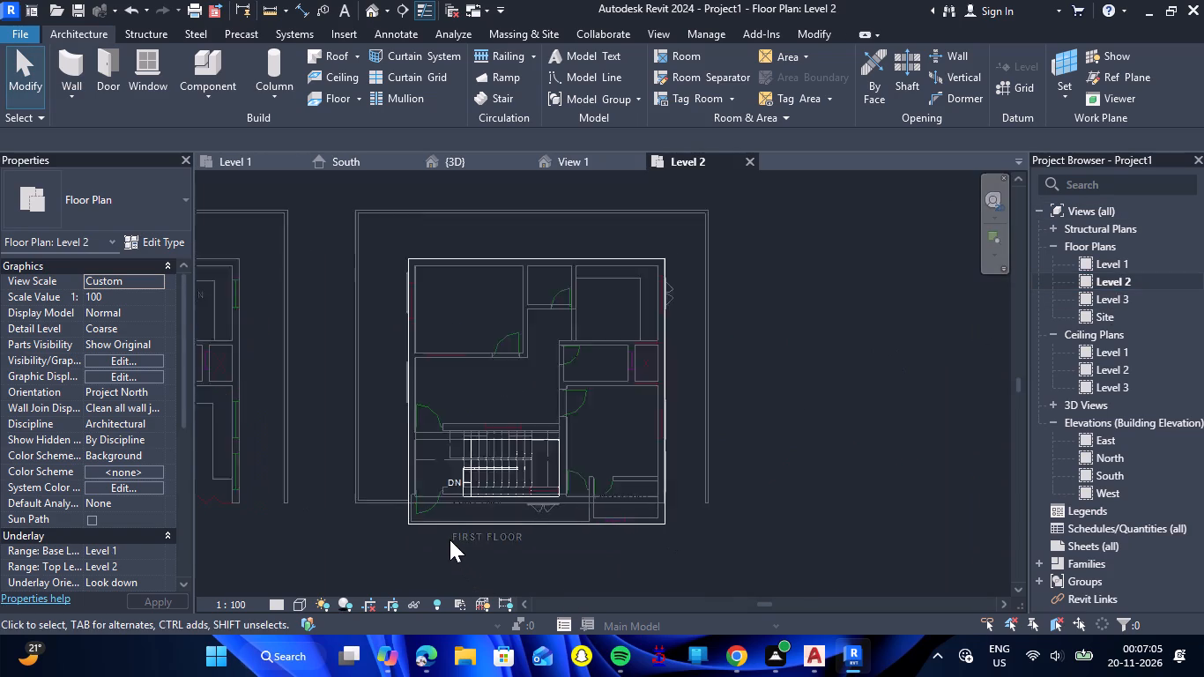
pyautogui.scroll(3, 450, 539)
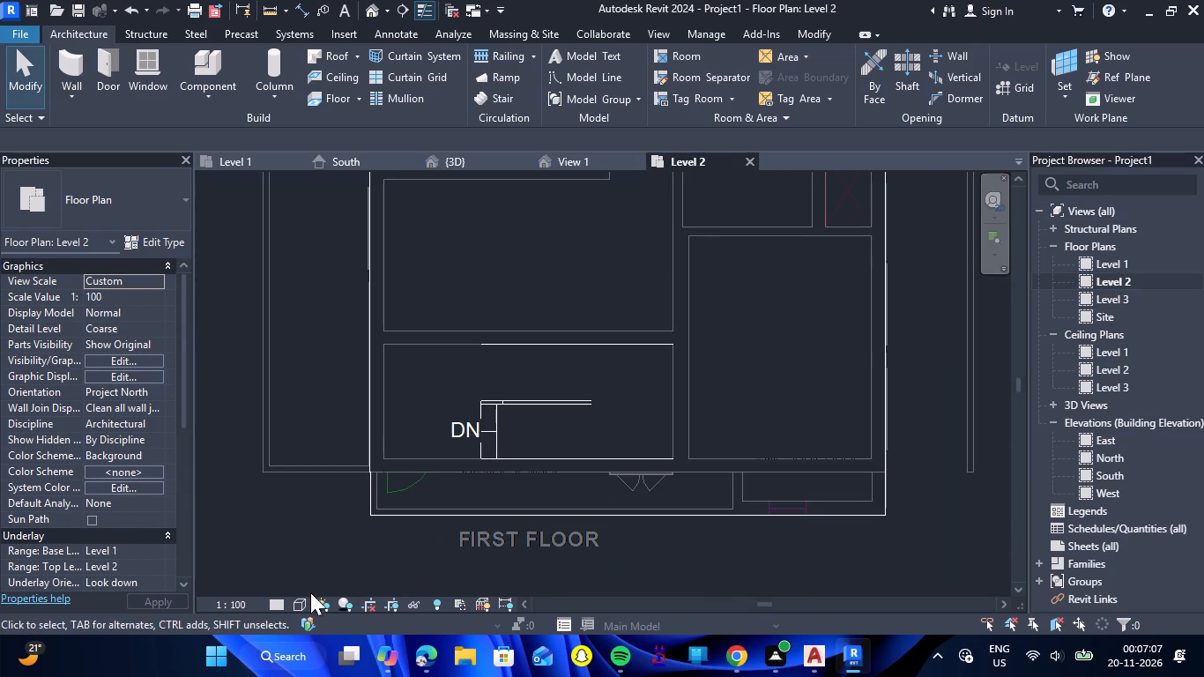
pyautogui.click(304, 606)
pyautogui.click(352, 492)
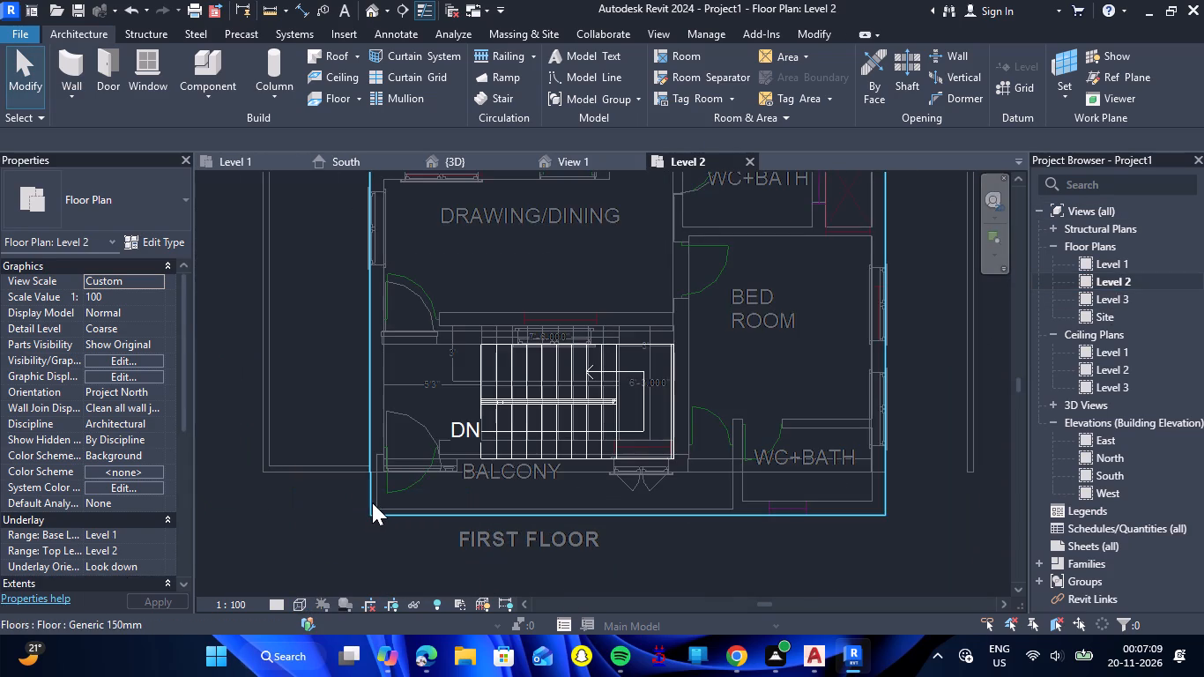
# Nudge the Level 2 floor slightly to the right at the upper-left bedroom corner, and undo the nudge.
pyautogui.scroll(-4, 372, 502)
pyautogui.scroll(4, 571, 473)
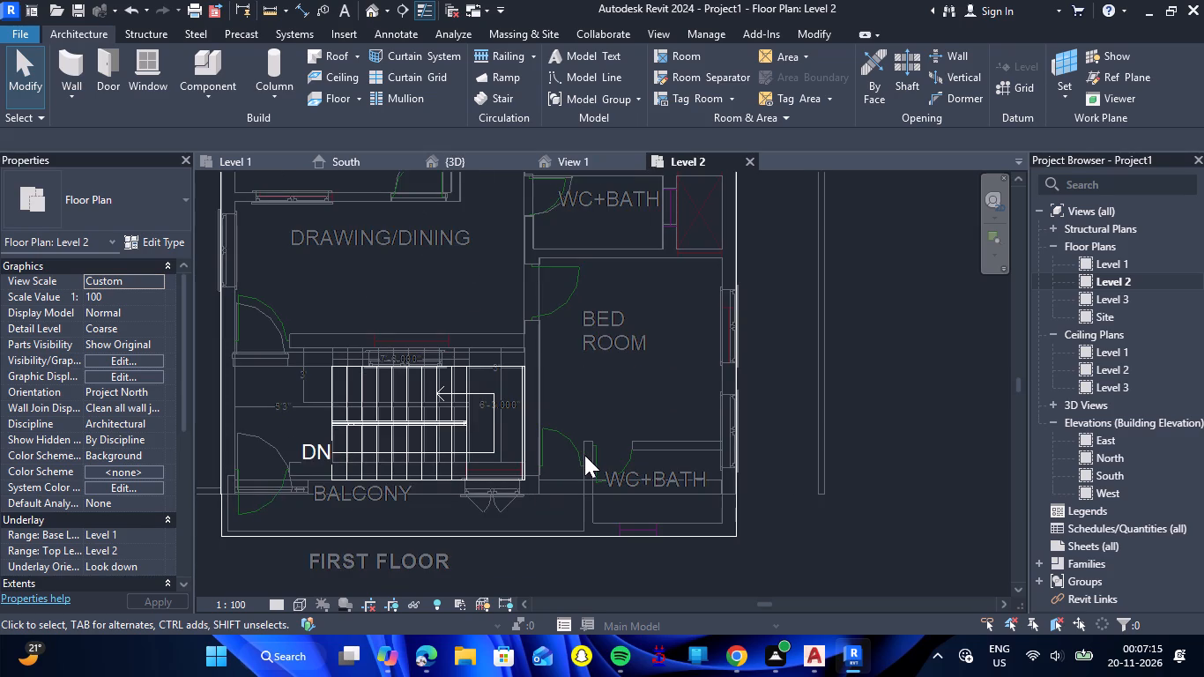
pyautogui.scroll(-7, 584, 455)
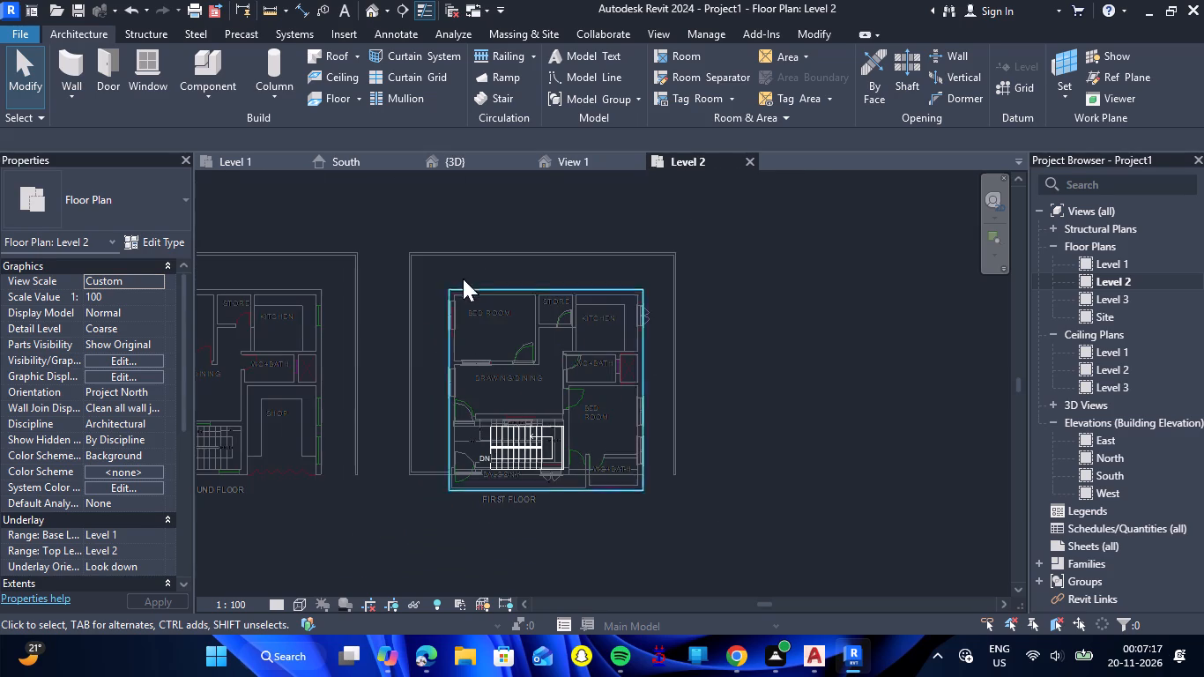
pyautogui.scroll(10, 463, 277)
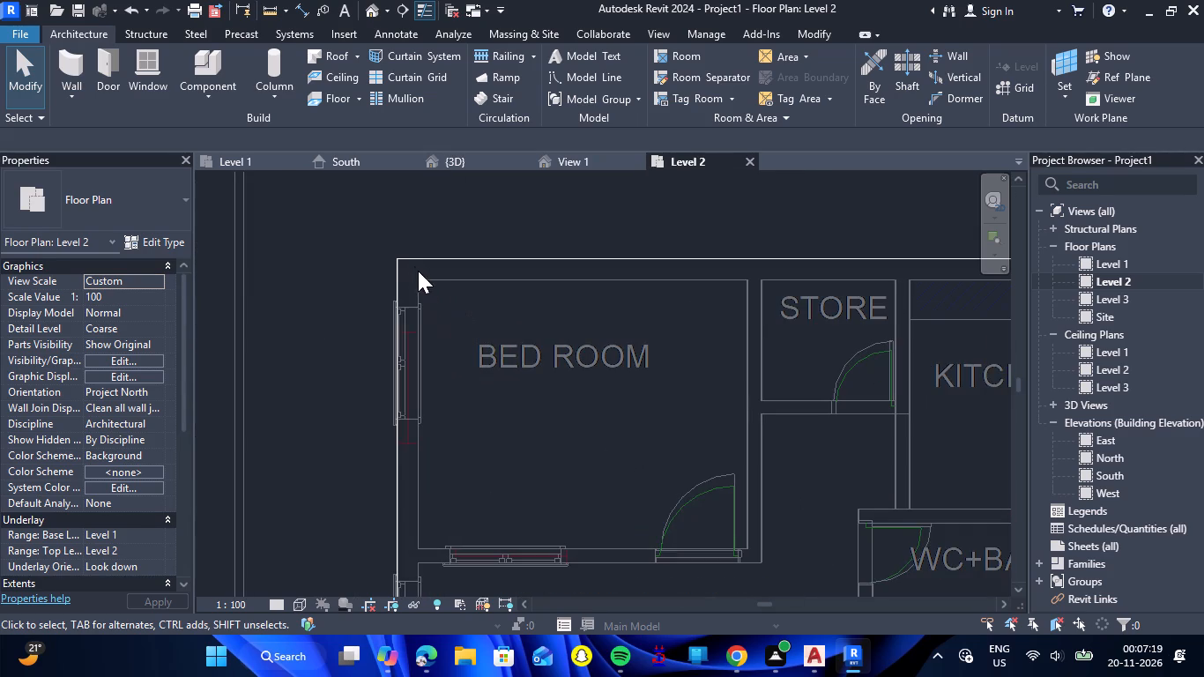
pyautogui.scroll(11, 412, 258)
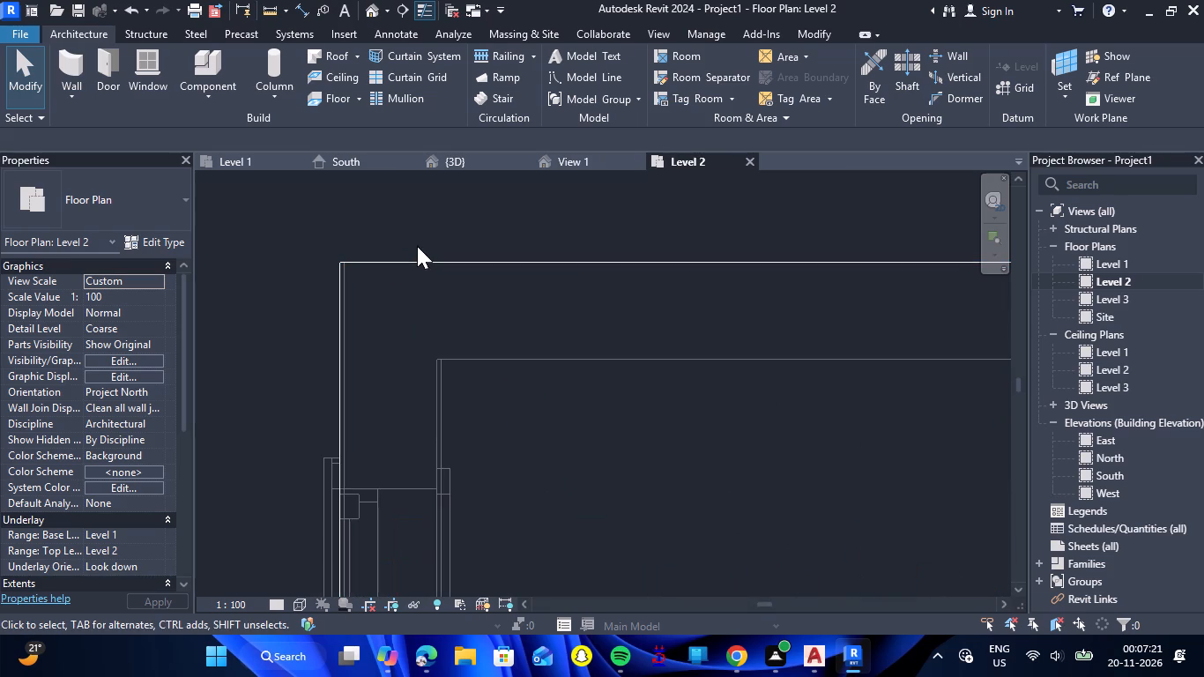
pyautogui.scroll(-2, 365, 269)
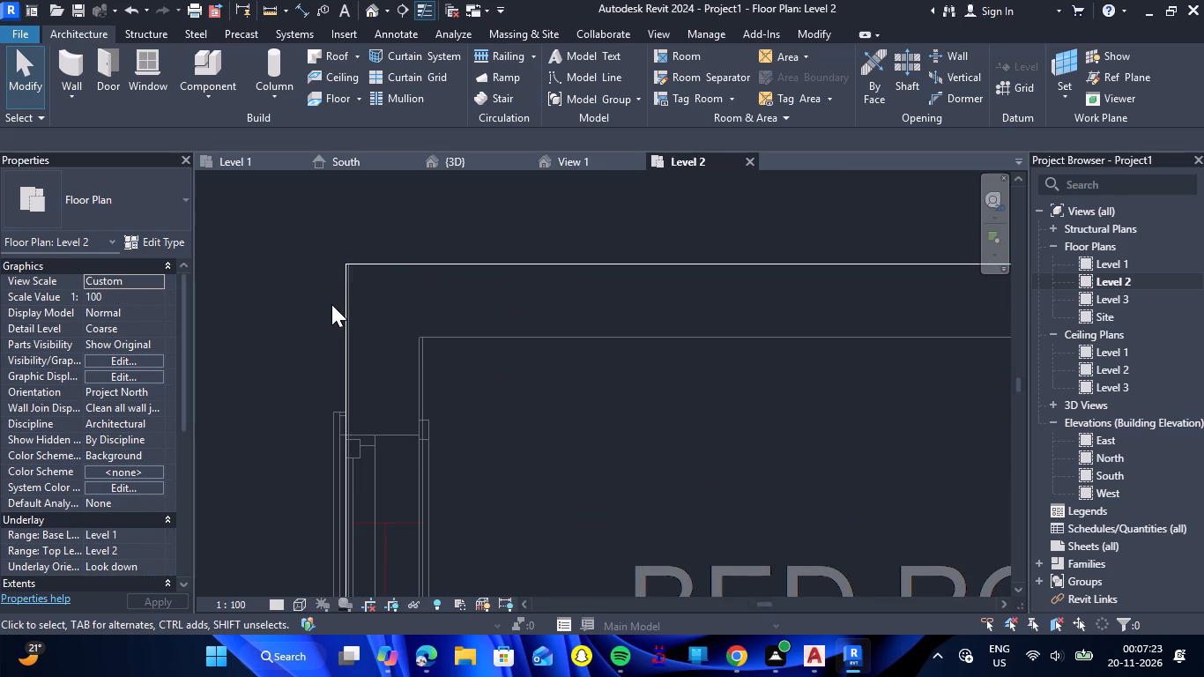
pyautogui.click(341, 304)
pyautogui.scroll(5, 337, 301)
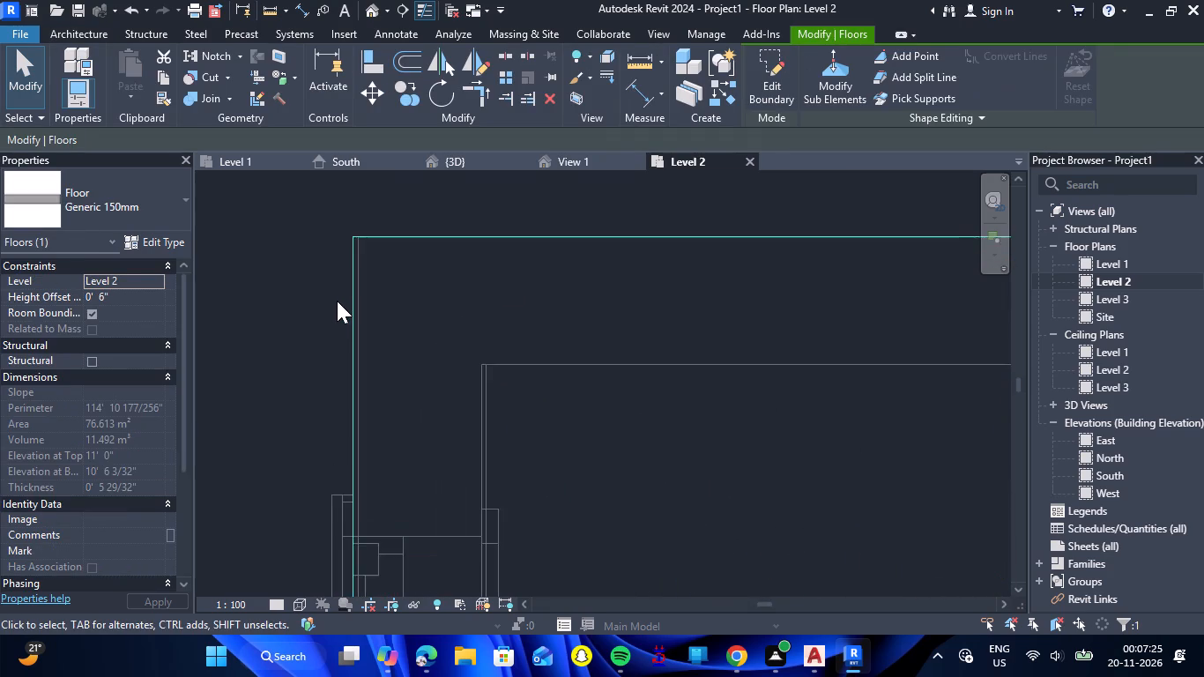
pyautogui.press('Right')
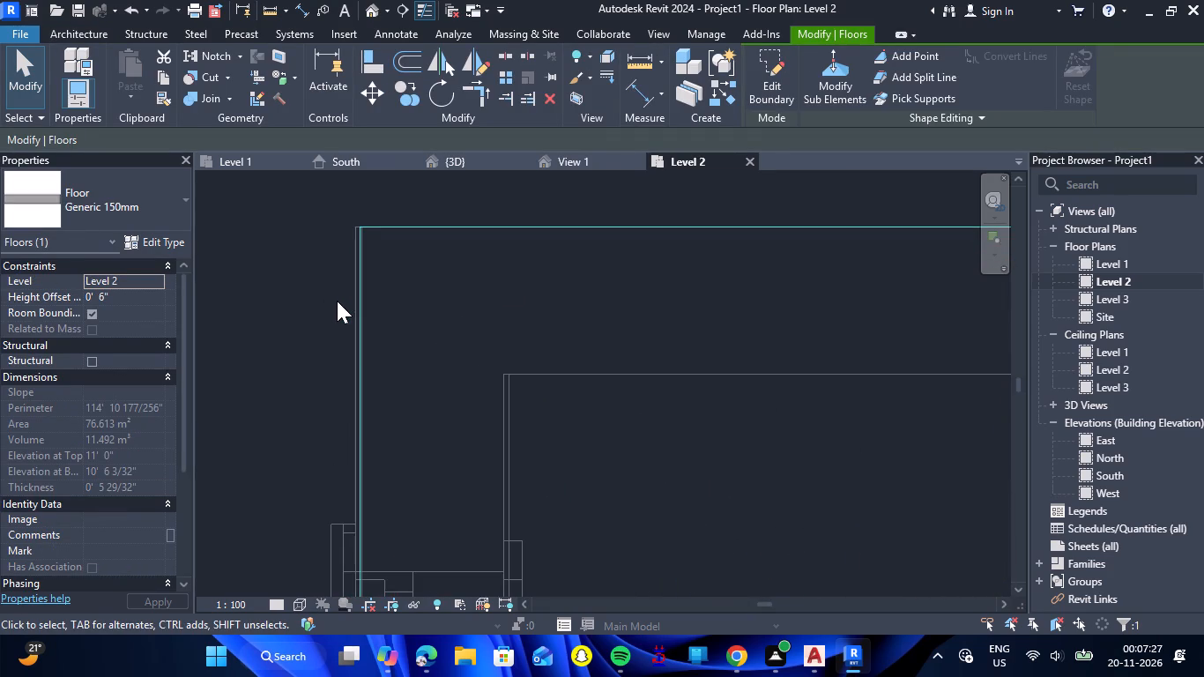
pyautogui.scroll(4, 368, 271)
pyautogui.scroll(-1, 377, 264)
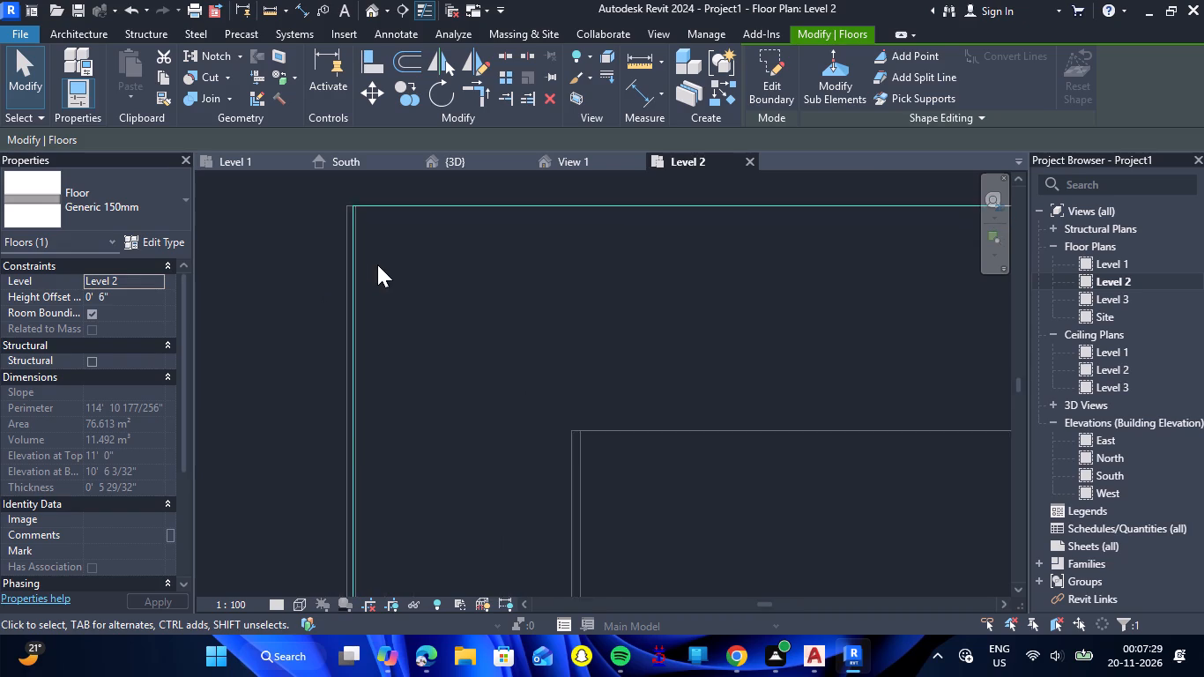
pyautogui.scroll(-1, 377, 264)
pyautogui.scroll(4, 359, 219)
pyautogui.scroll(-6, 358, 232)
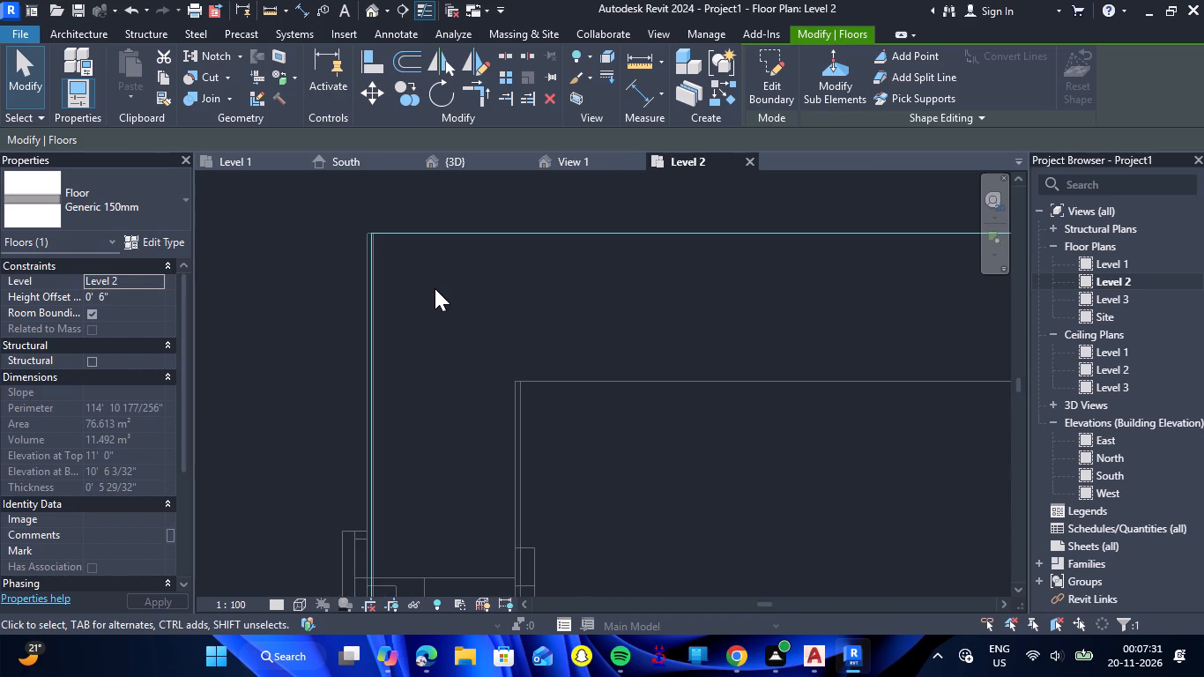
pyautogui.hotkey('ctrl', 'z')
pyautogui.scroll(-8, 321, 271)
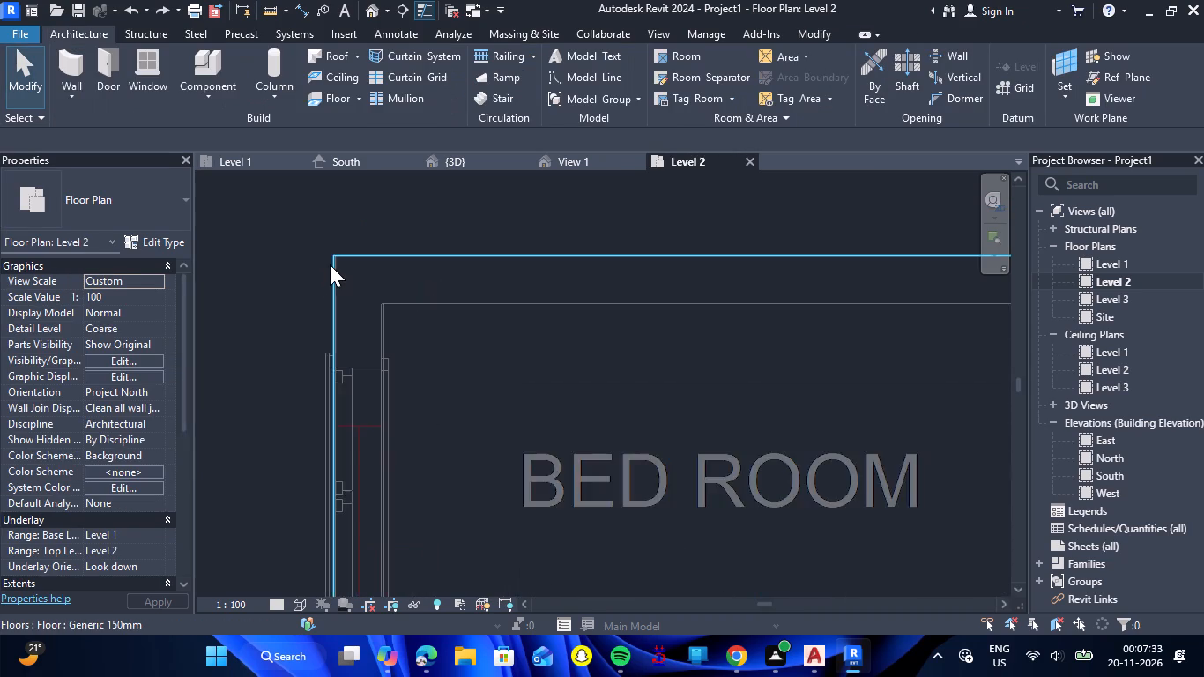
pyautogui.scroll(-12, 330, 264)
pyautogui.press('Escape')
# Examine the floor's left edge against the wall lines around the balcony and staircase.
pyautogui.scroll(-6, 331, 263)
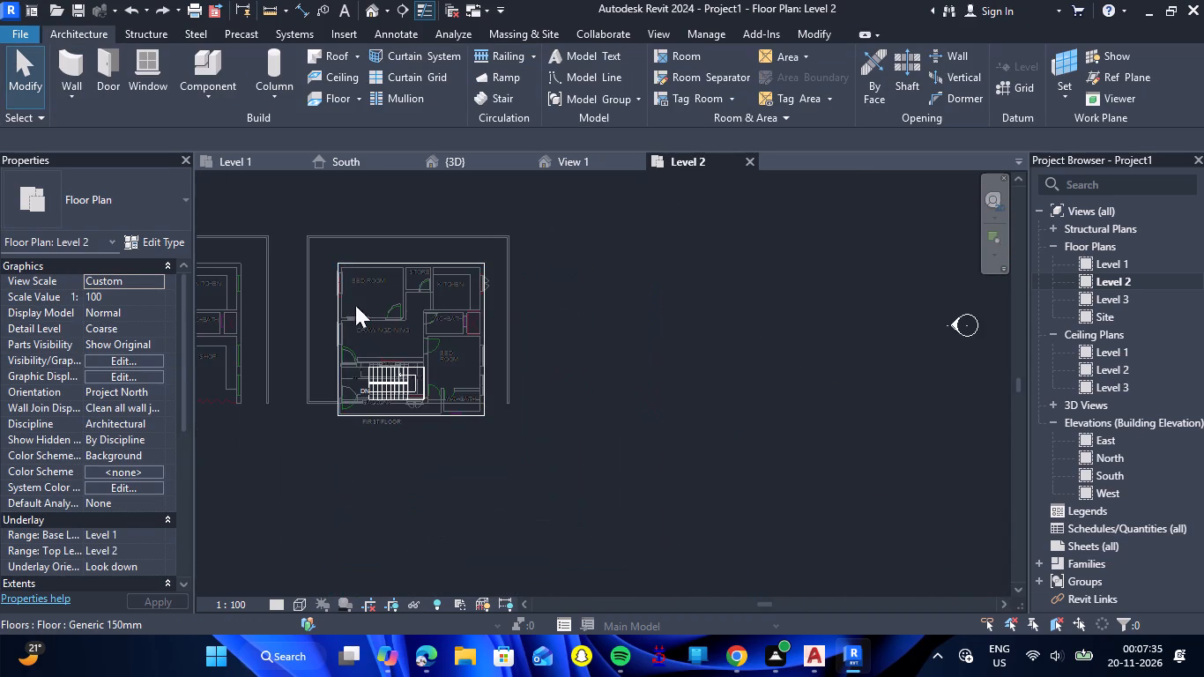
pyautogui.scroll(6, 328, 371)
pyautogui.scroll(3, 346, 468)
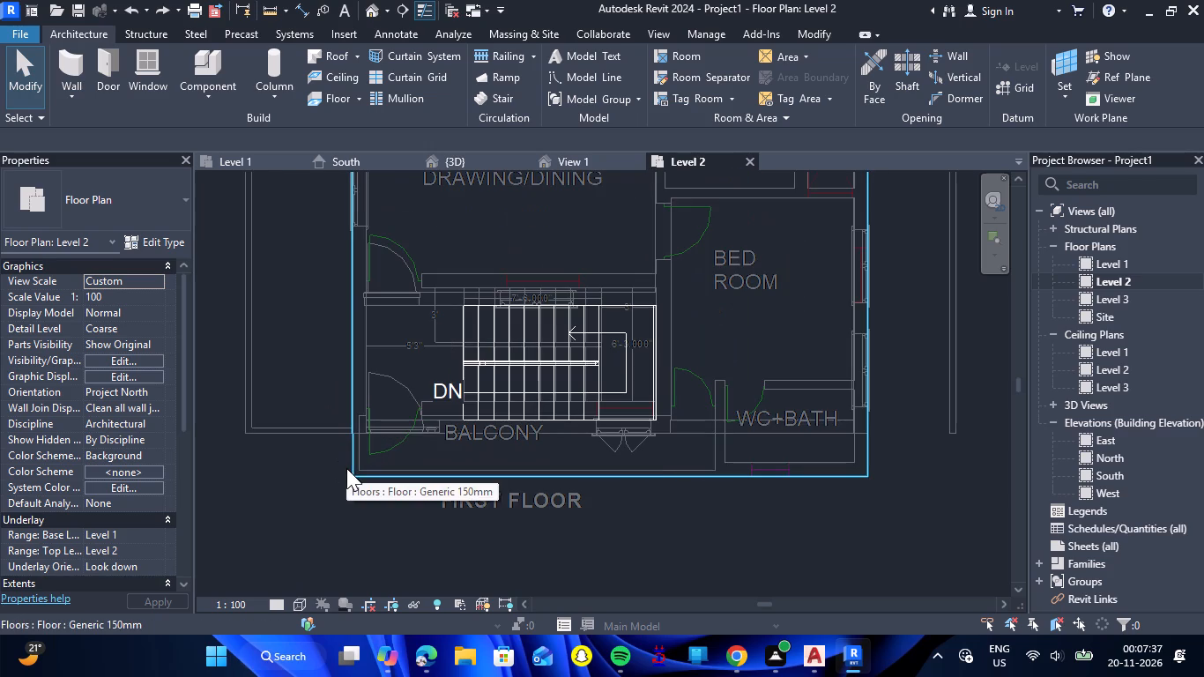
pyautogui.scroll(-6, 346, 468)
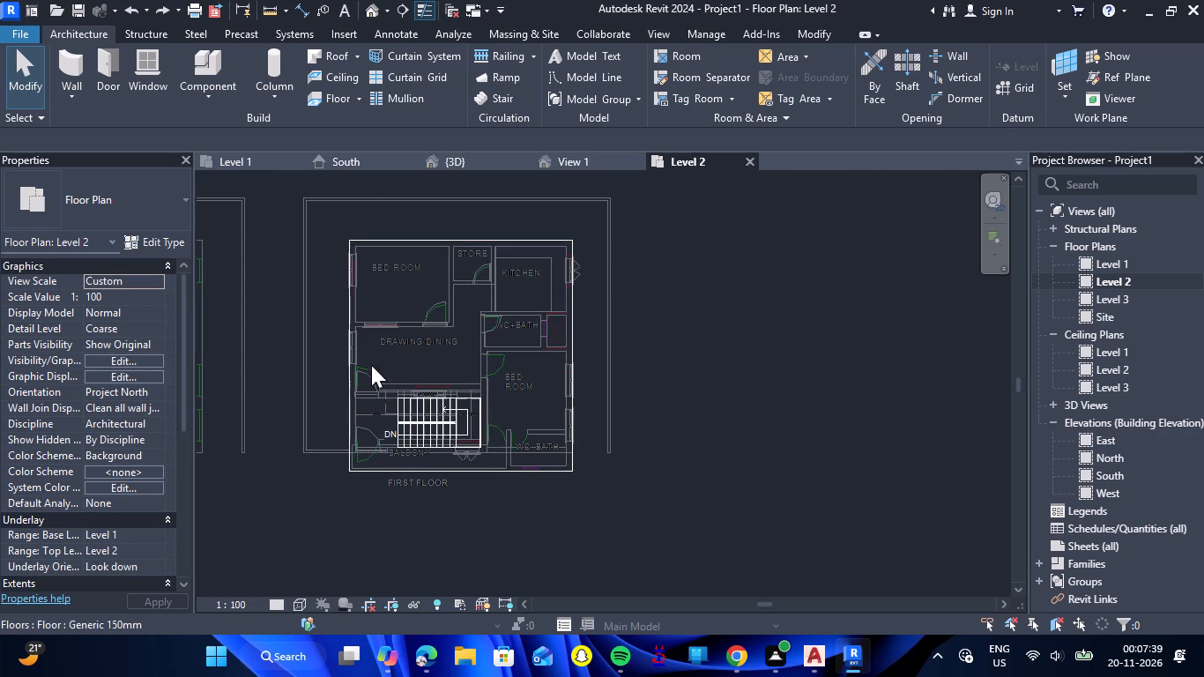
pyautogui.scroll(15, 350, 446)
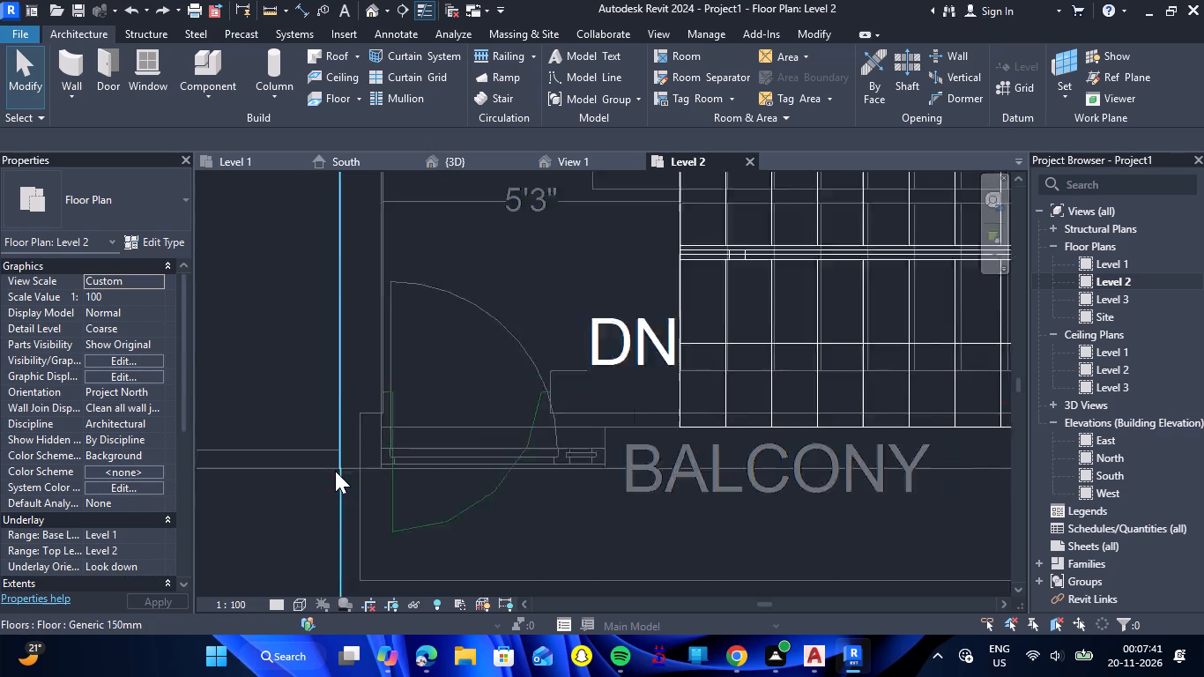
pyautogui.scroll(11, 335, 471)
pyautogui.scroll(-9, 347, 466)
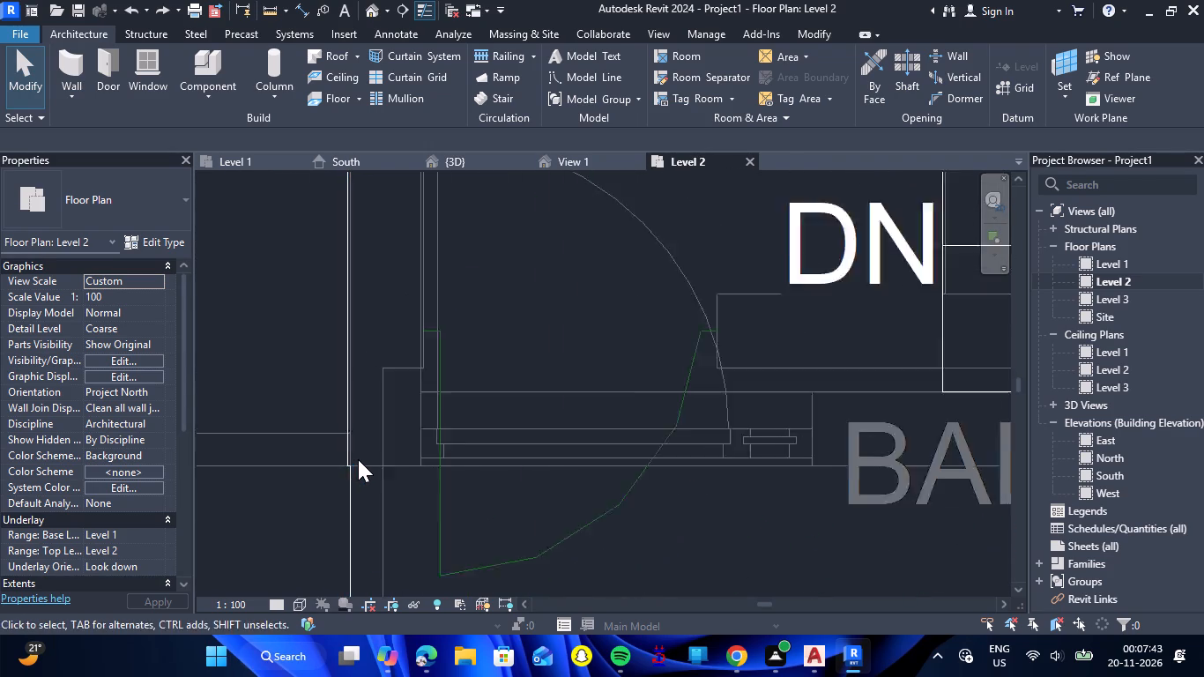
pyautogui.scroll(-14, 358, 459)
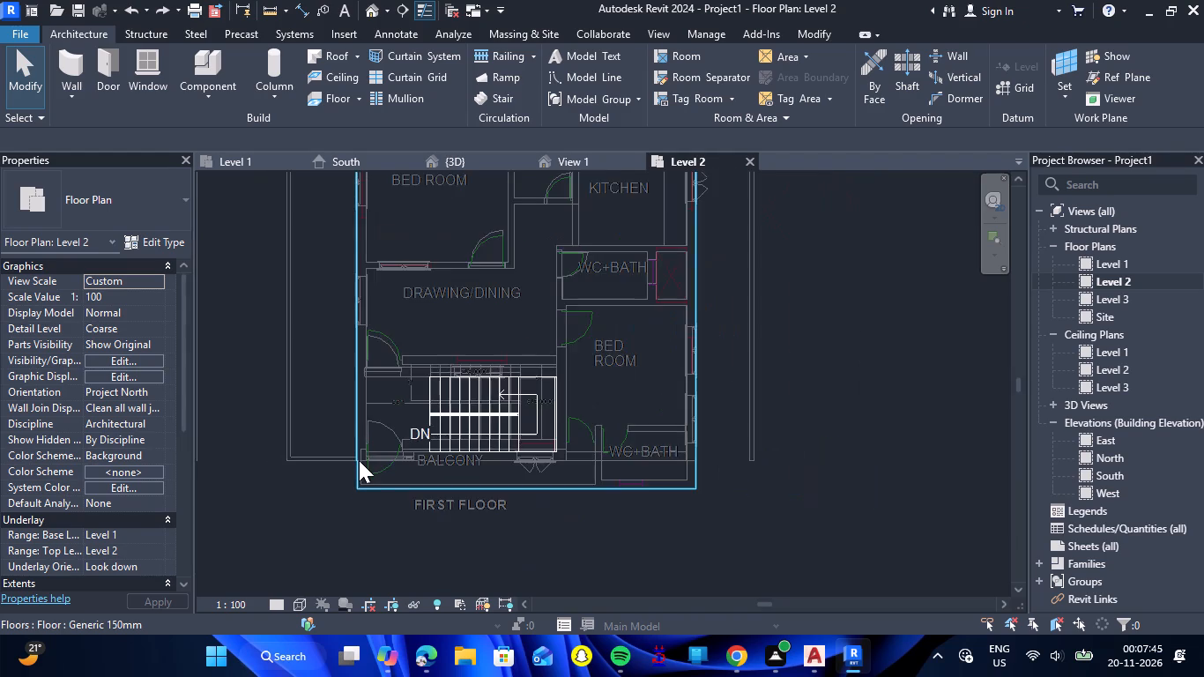
pyautogui.scroll(-2, 359, 460)
# Draw a Basic Wall 9" about 28' 2" long on Level 2 along the plan's upper edge, from the bedroom corner to the kitchen corner.
pyautogui.scroll(5, 364, 229)
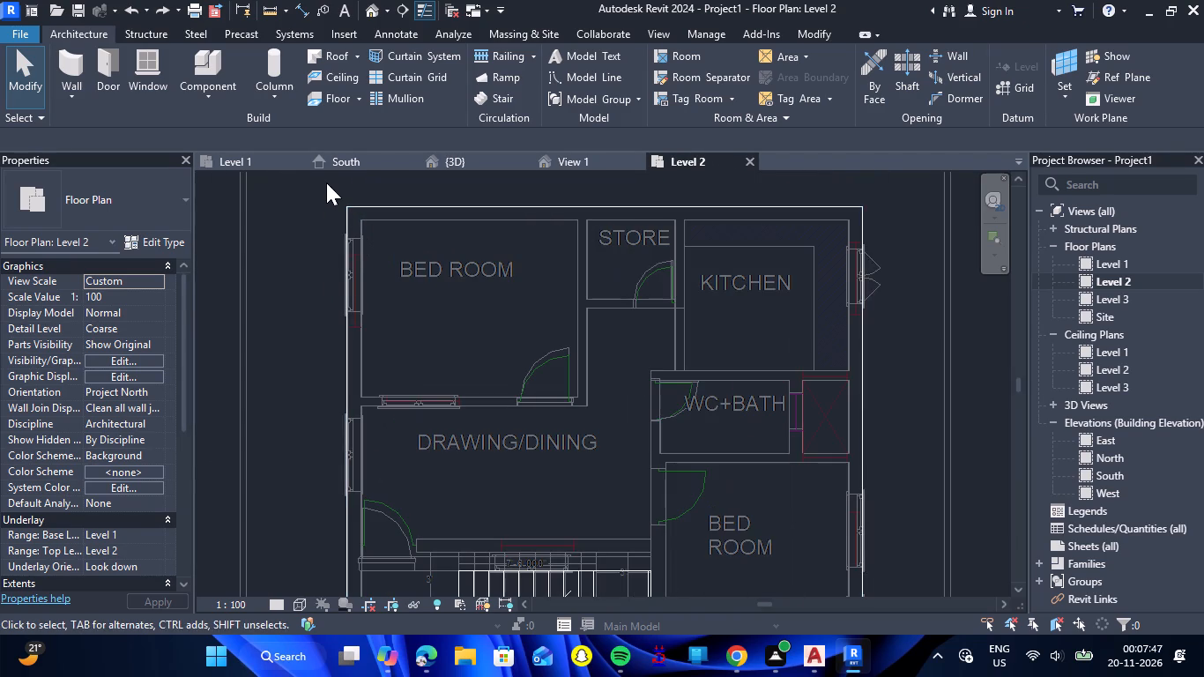
pyautogui.scroll(4, 326, 182)
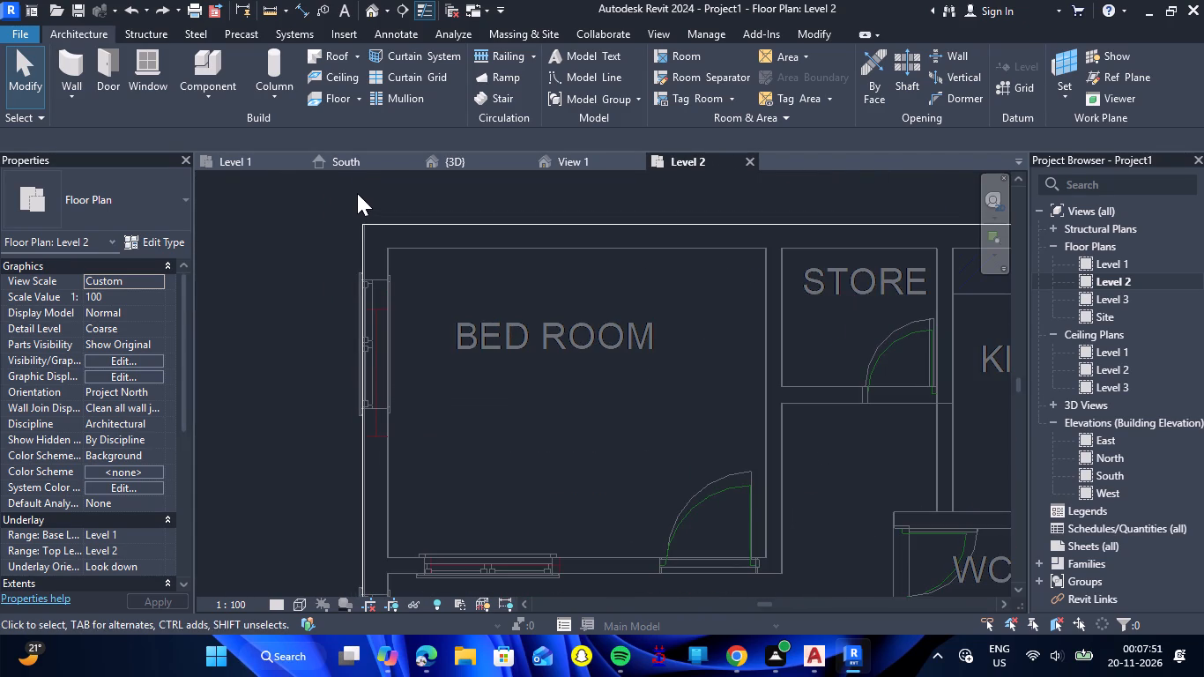
pyautogui.doubleClick(78, 60)
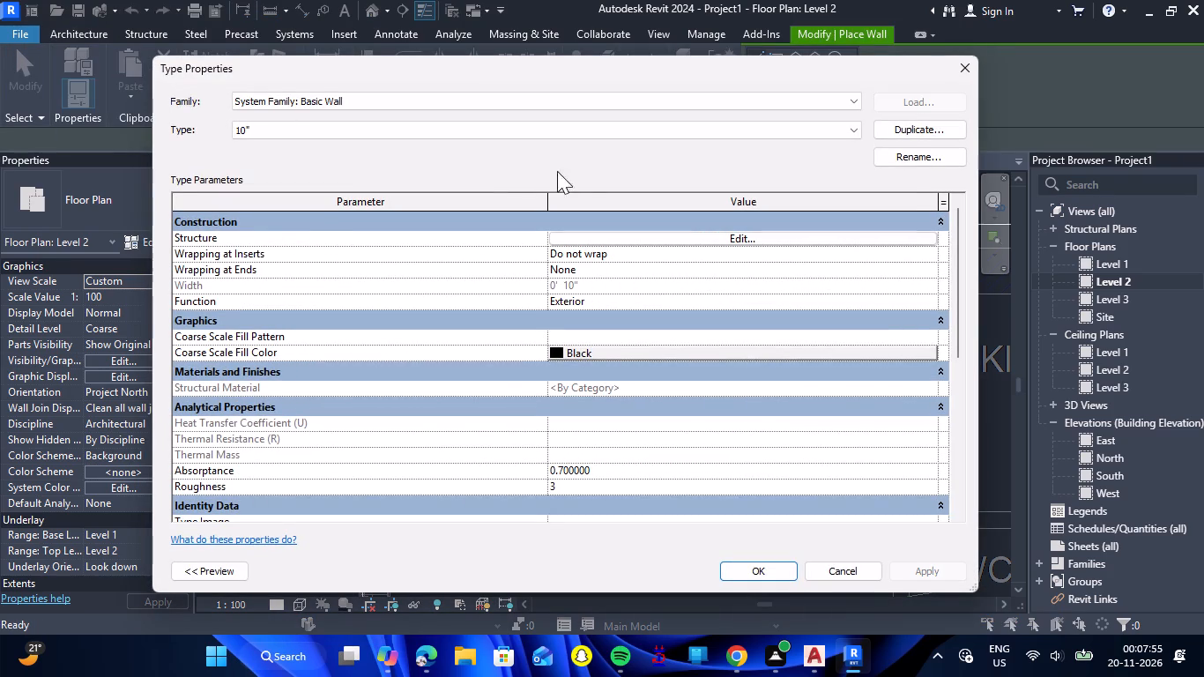
pyautogui.click(966, 58)
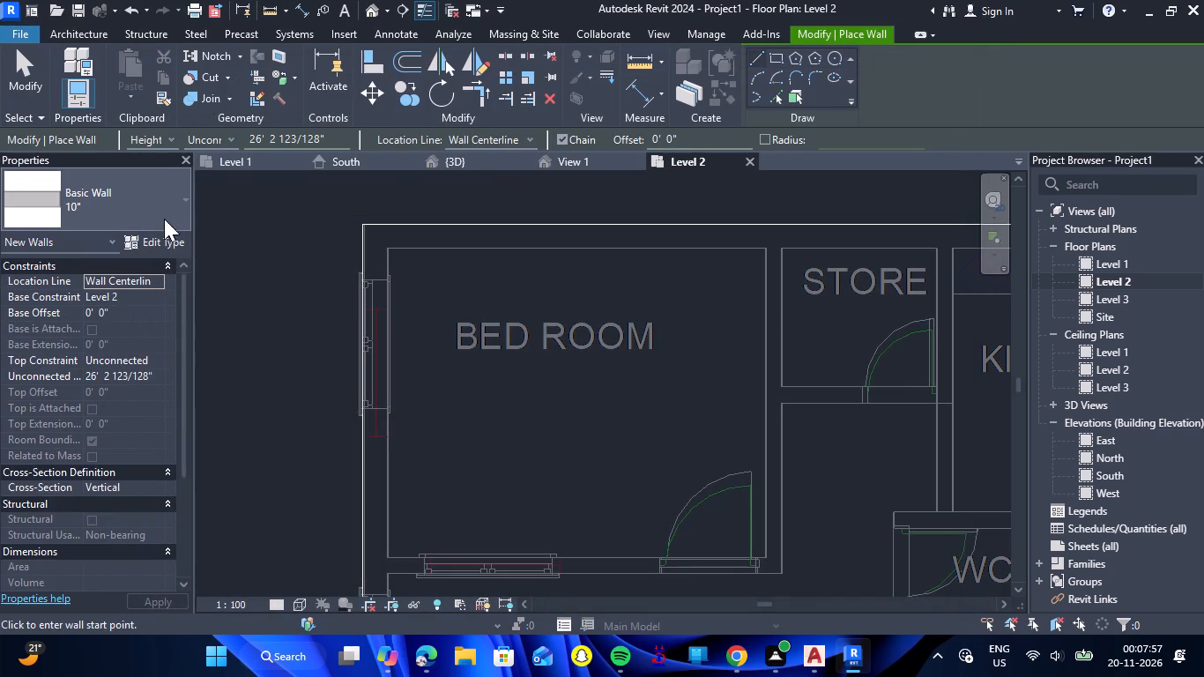
pyautogui.click(184, 201)
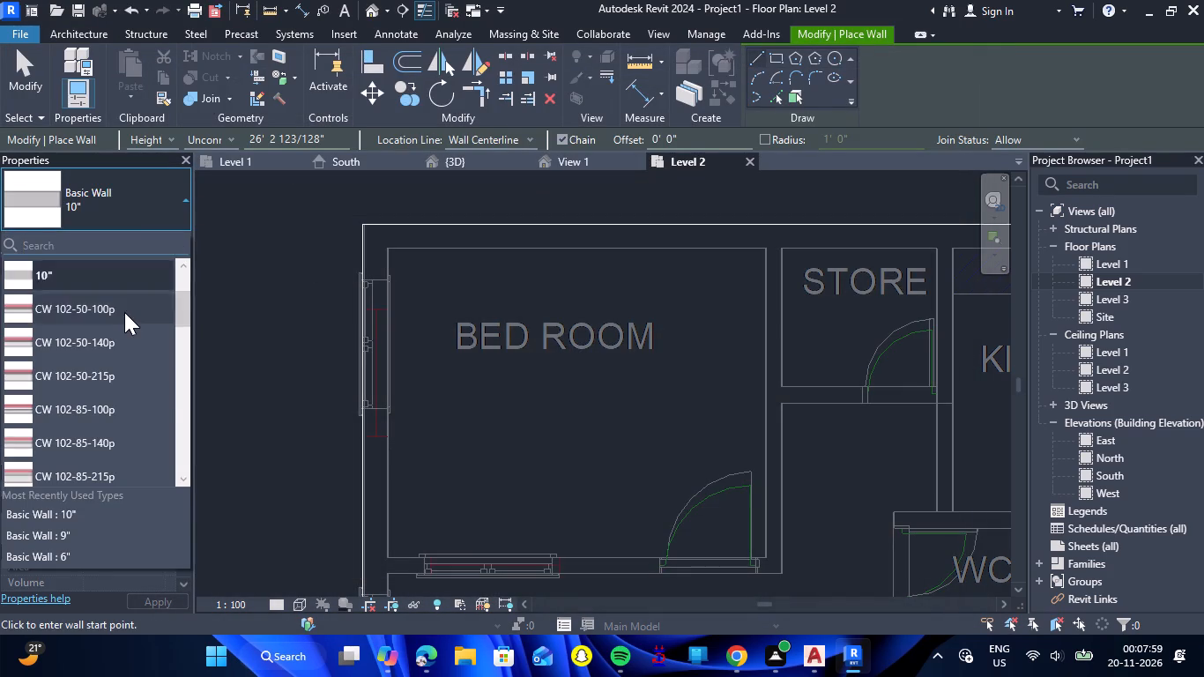
pyautogui.scroll(2, 124, 312)
pyautogui.click(100, 323)
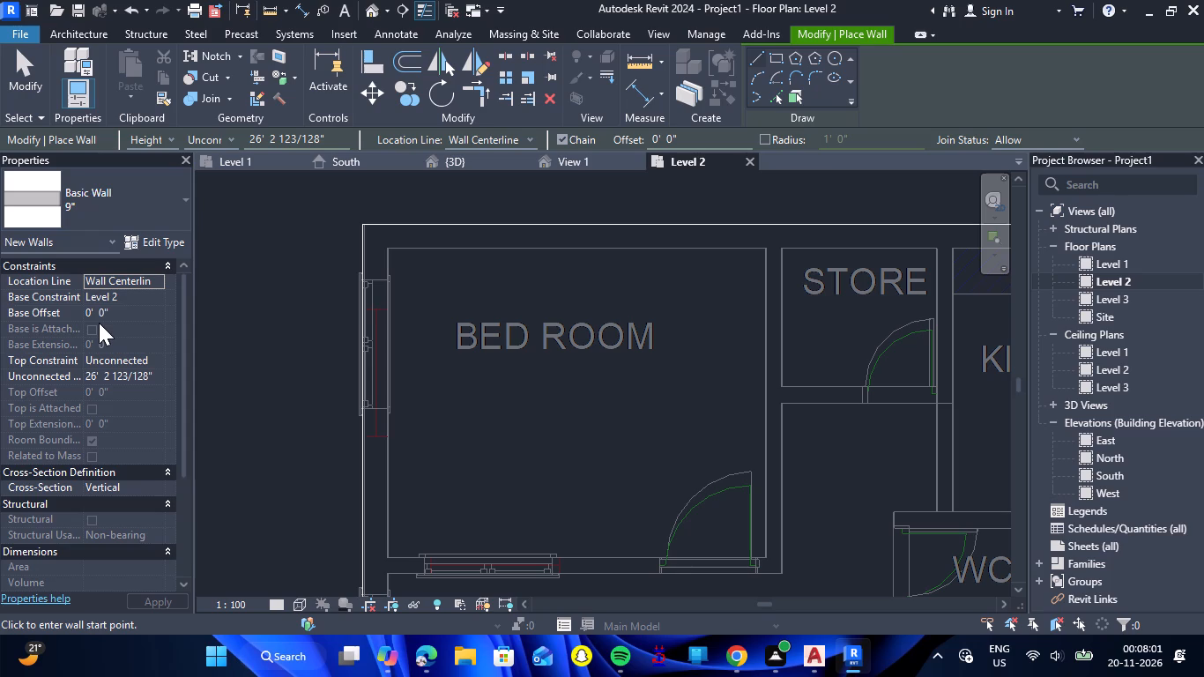
pyautogui.click(367, 240)
pyautogui.scroll(-6, 500, 236)
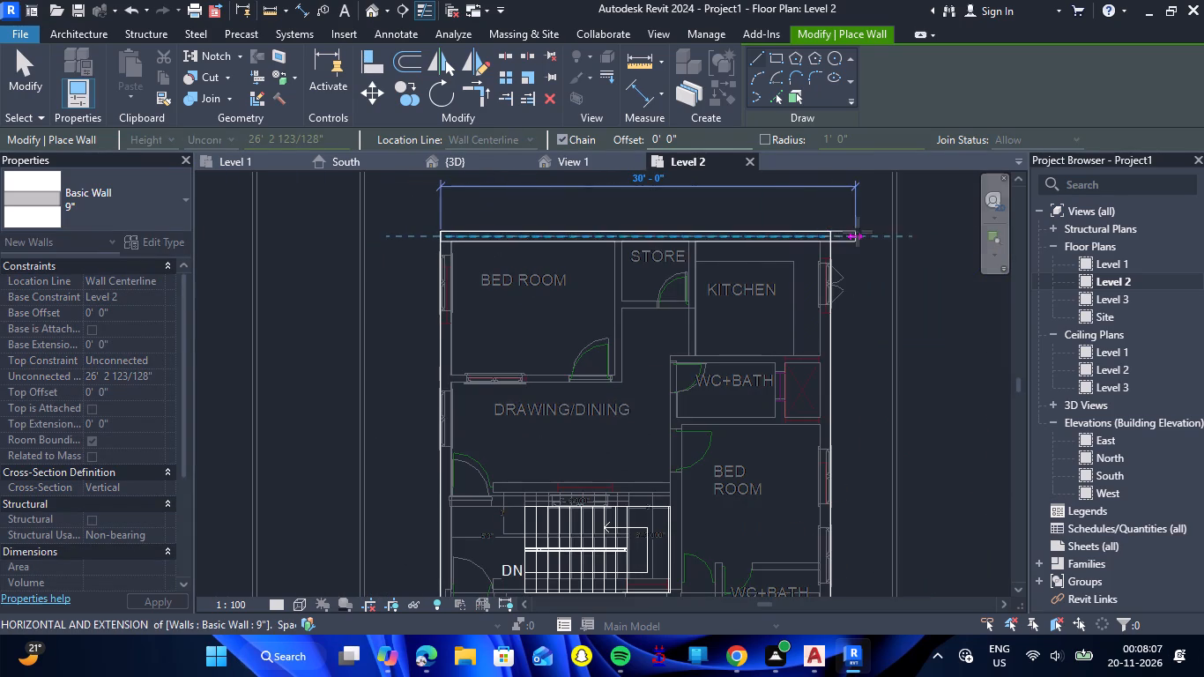
pyautogui.scroll(14, 856, 233)
pyautogui.scroll(2, 698, 252)
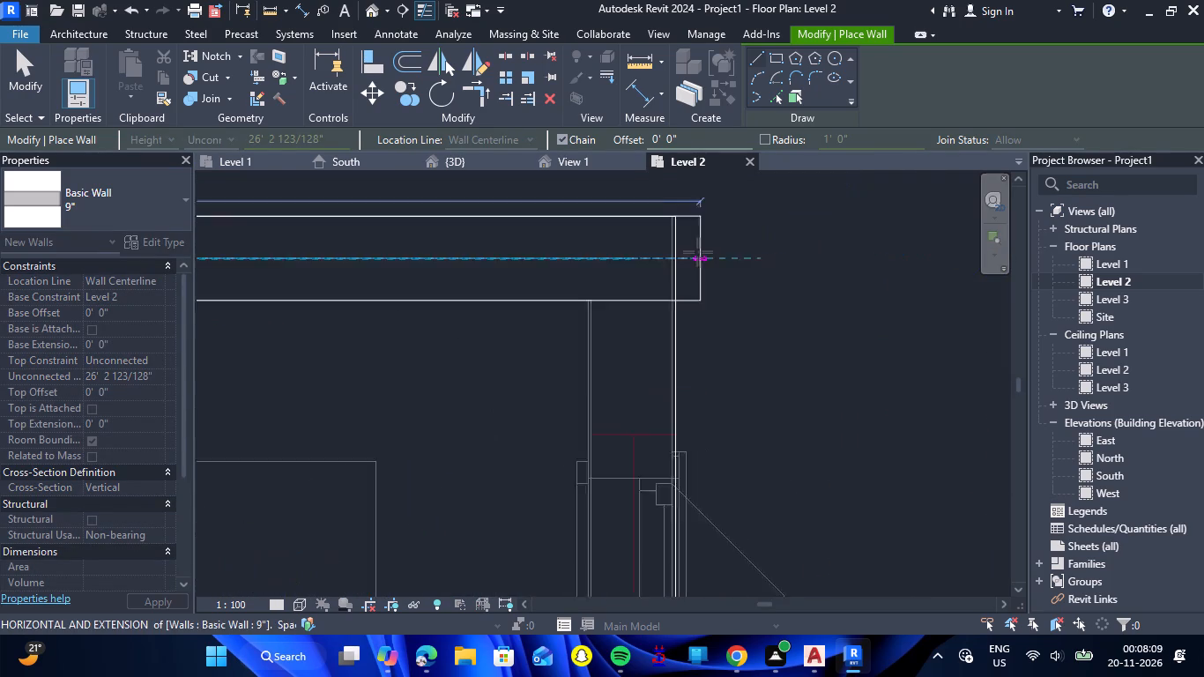
pyautogui.scroll(4, 698, 252)
pyautogui.tripleClick(645, 265)
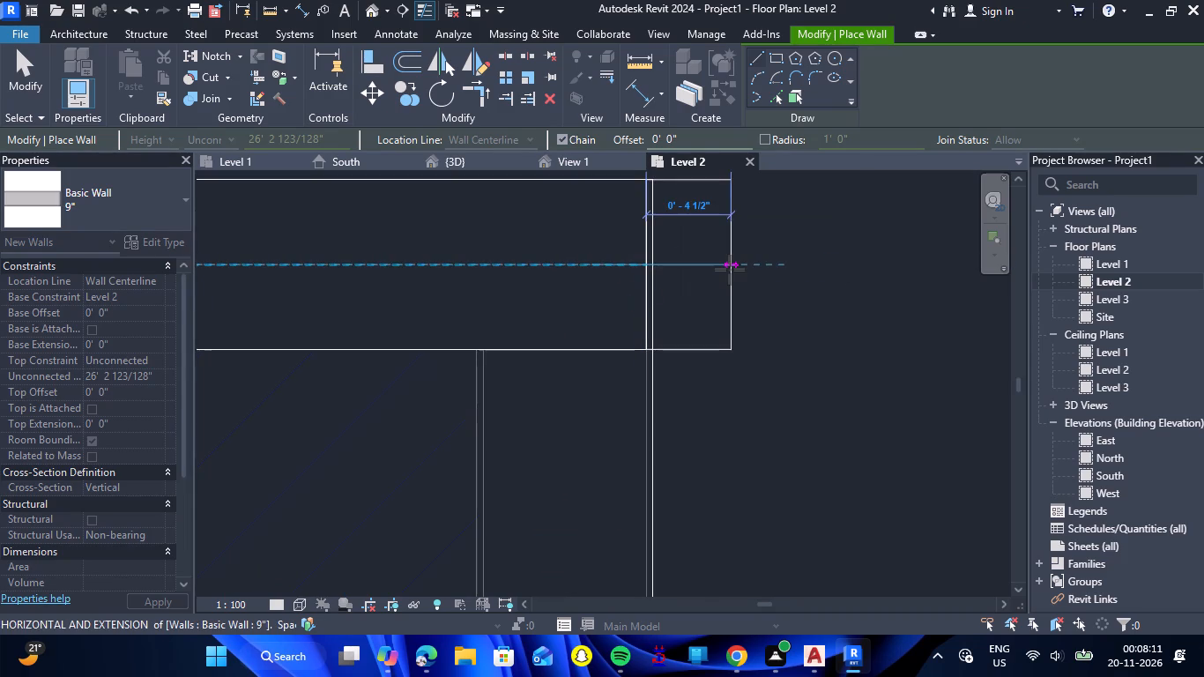
pyautogui.scroll(-6, 730, 270)
pyautogui.press('Escape')
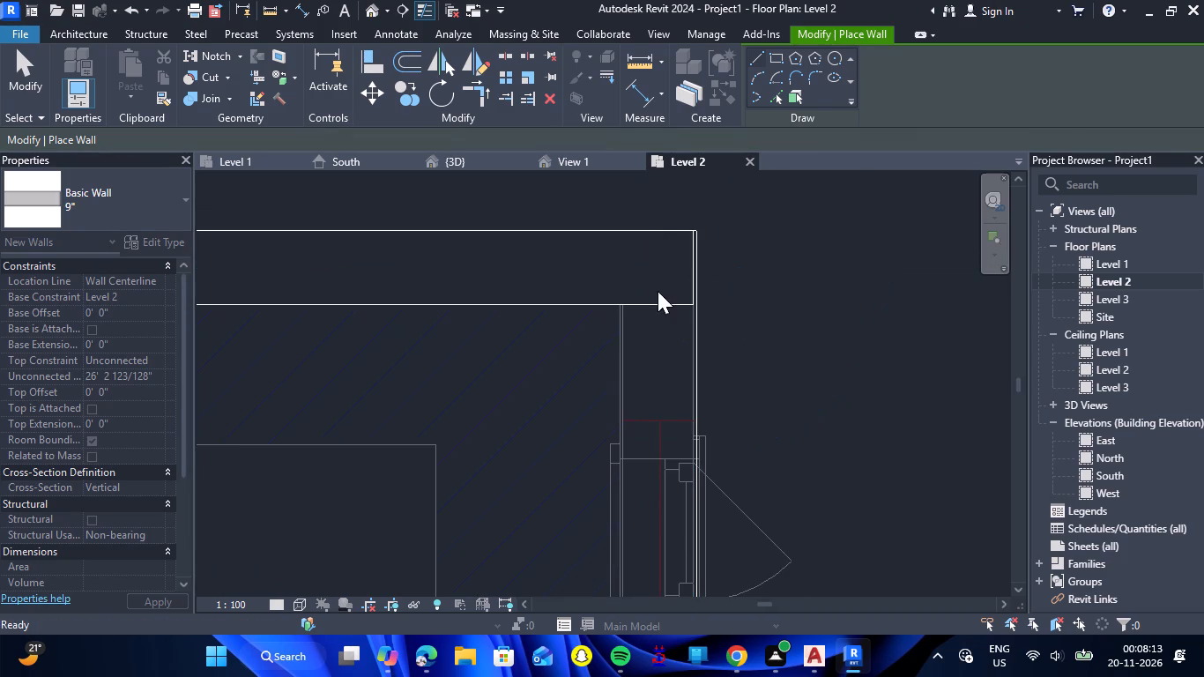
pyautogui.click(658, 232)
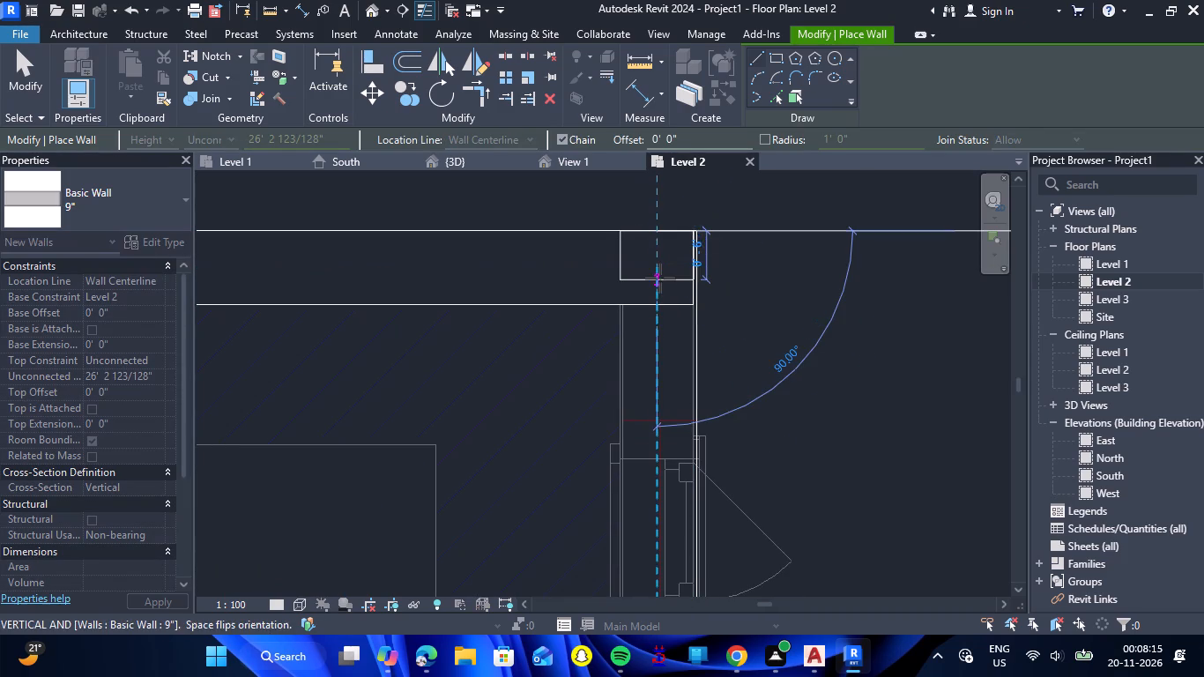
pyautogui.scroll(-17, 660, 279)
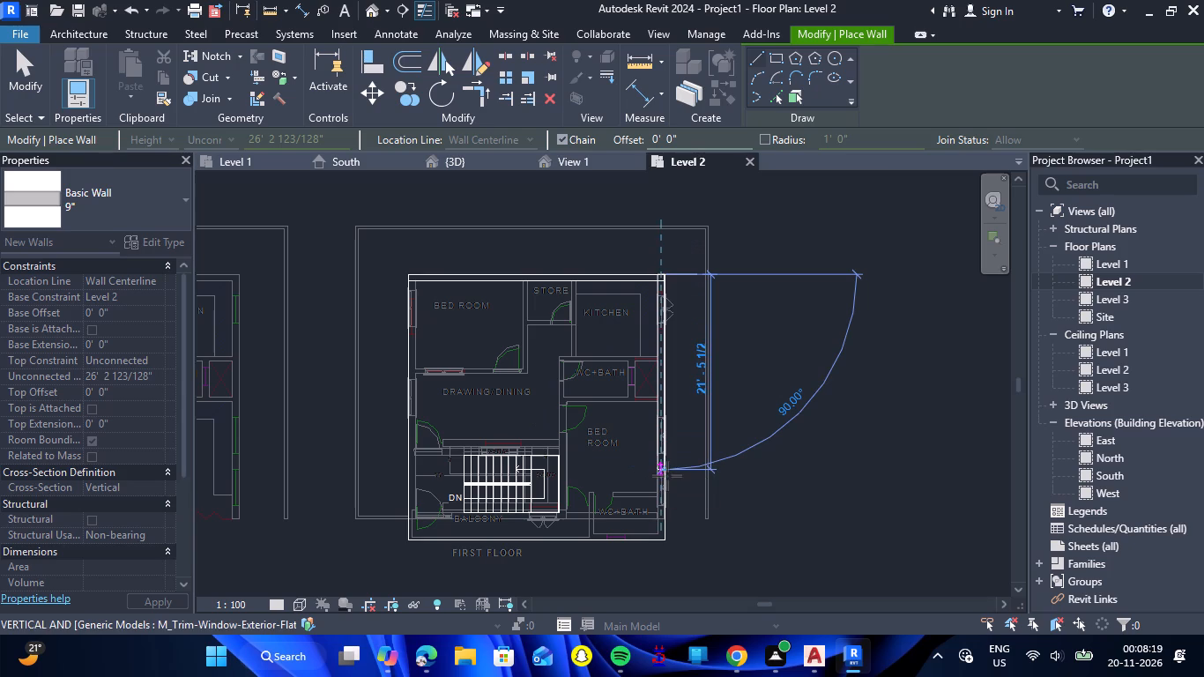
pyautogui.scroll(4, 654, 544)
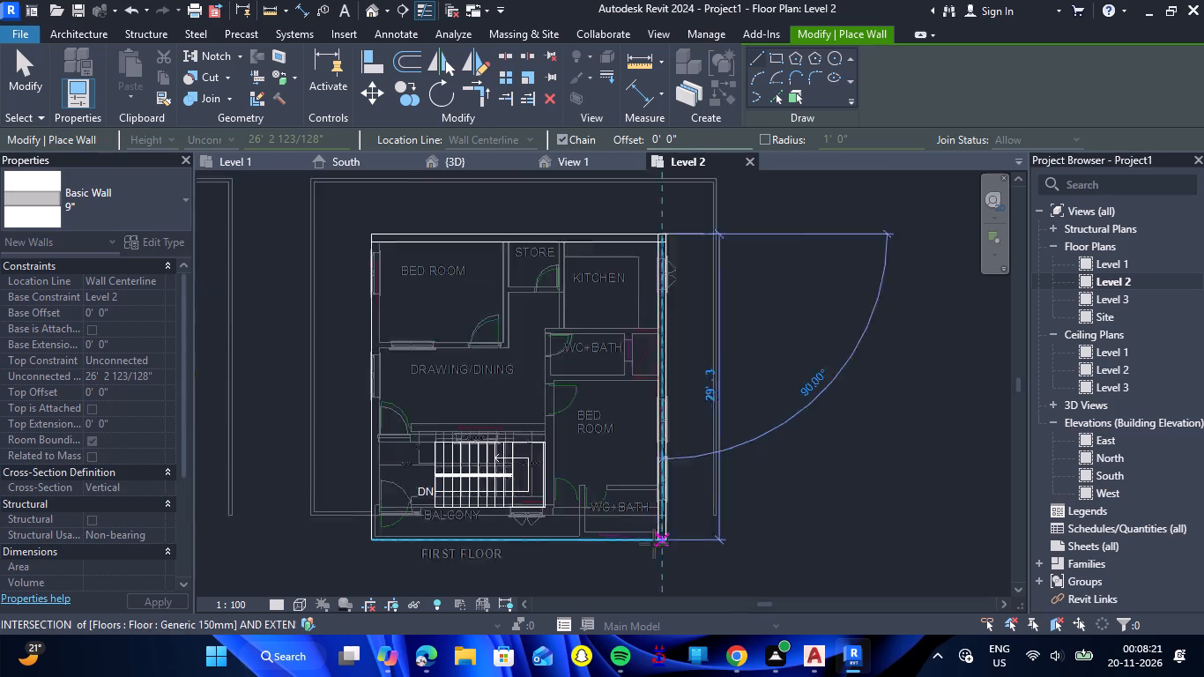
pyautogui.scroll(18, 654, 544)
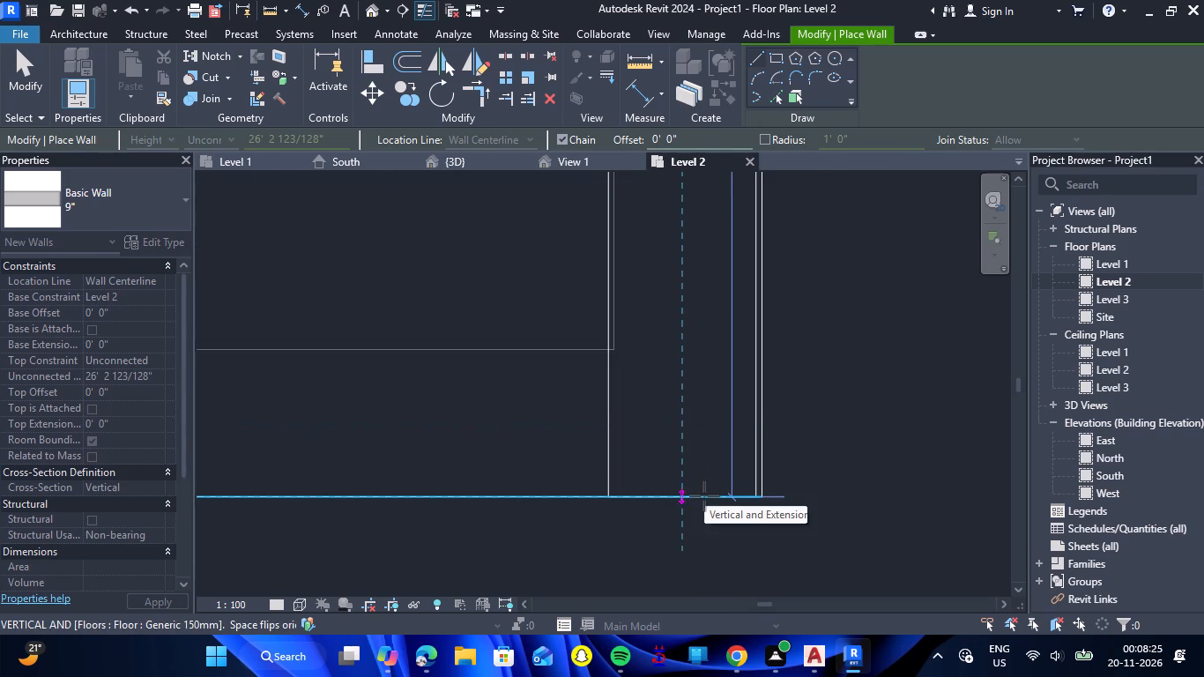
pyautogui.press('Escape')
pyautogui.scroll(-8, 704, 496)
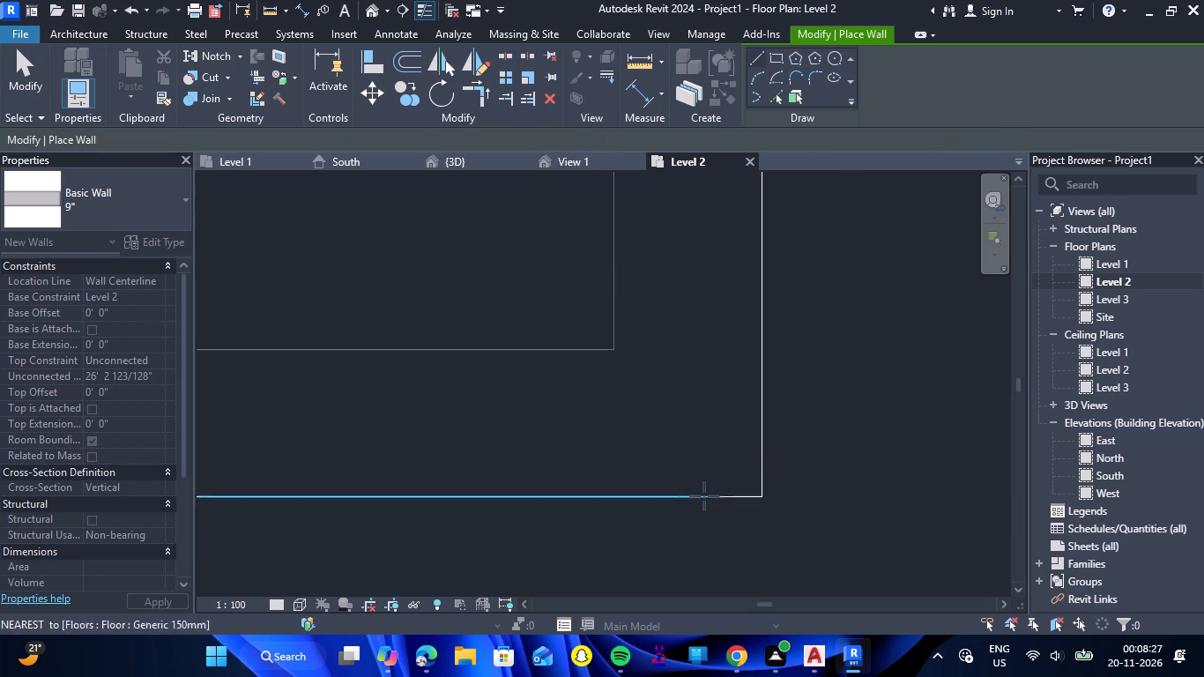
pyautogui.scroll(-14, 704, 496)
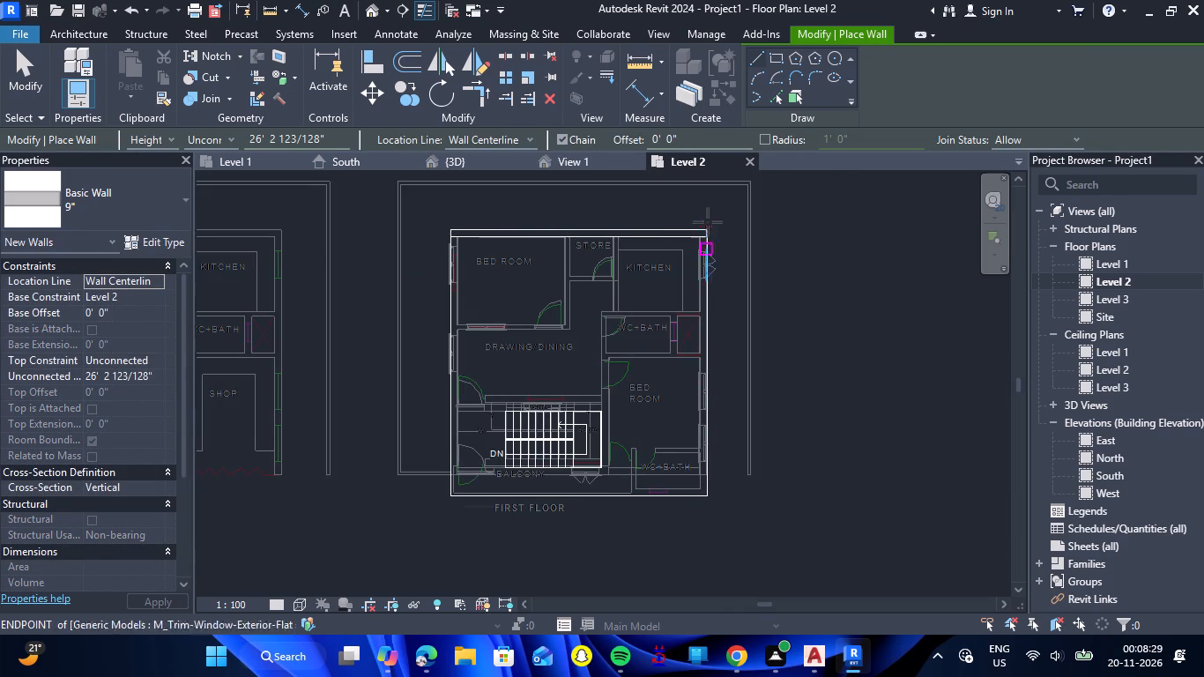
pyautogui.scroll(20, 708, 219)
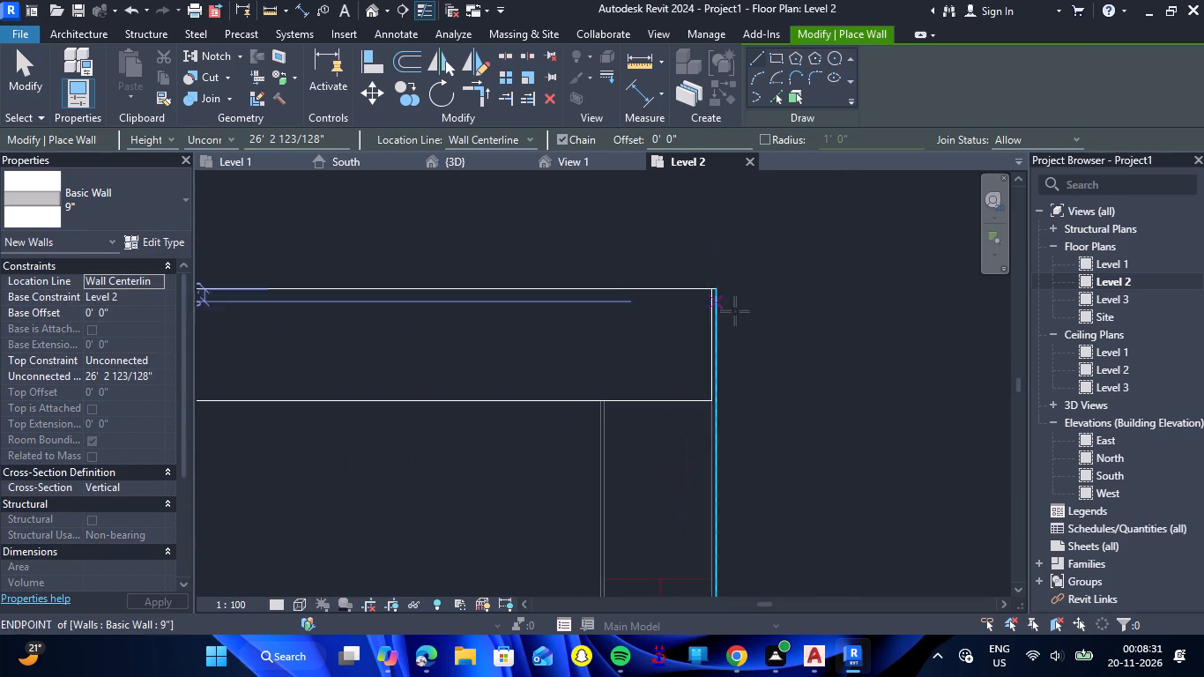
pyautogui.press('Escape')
# Nudge the new 9" wall along the plan's upper edge slightly right towards the floor's outer edge at the kitchen corner.
pyautogui.scroll(5, 739, 353)
pyautogui.click(680, 375)
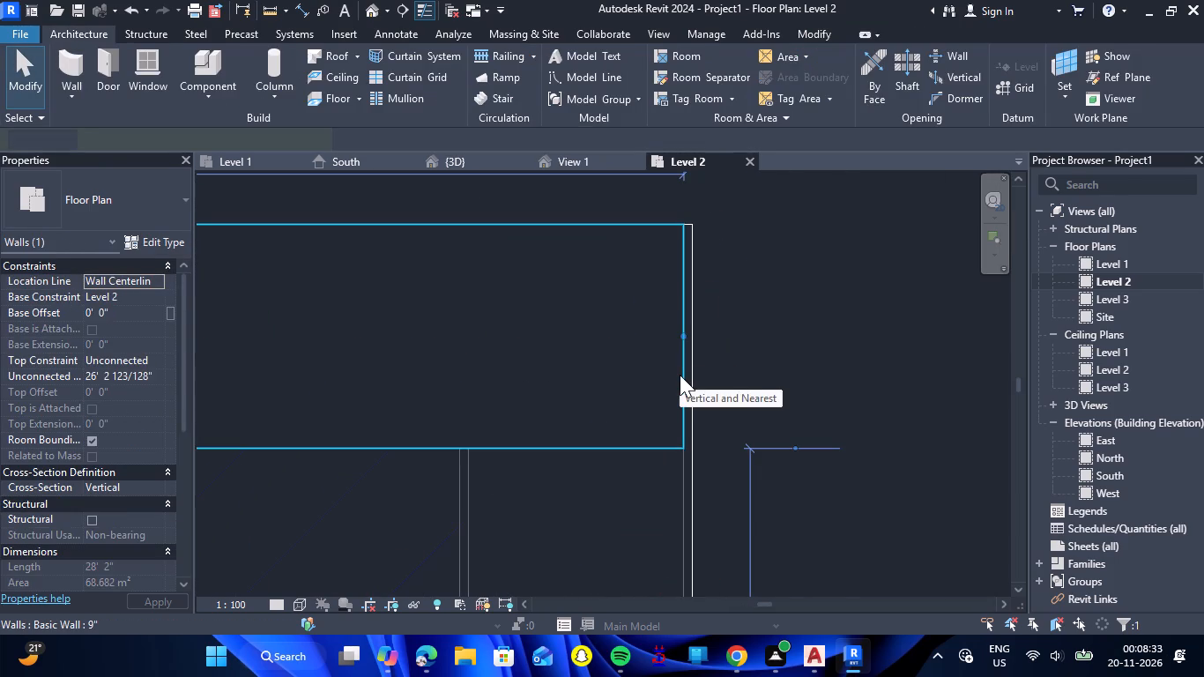
pyautogui.press('Right')
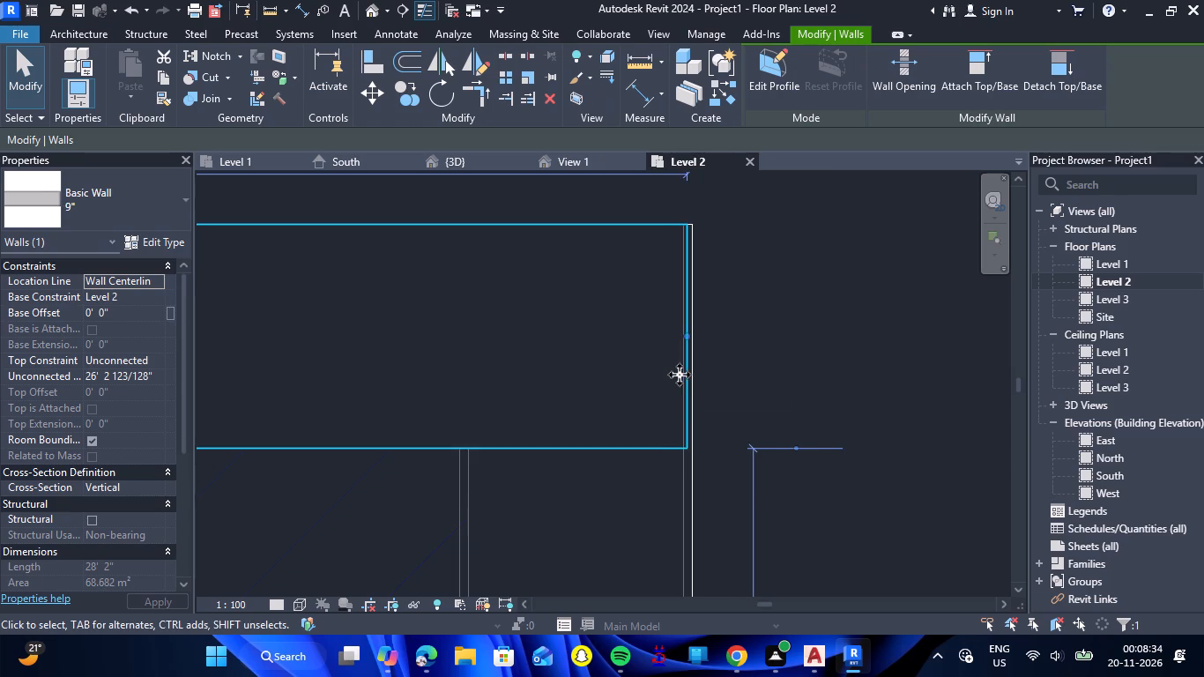
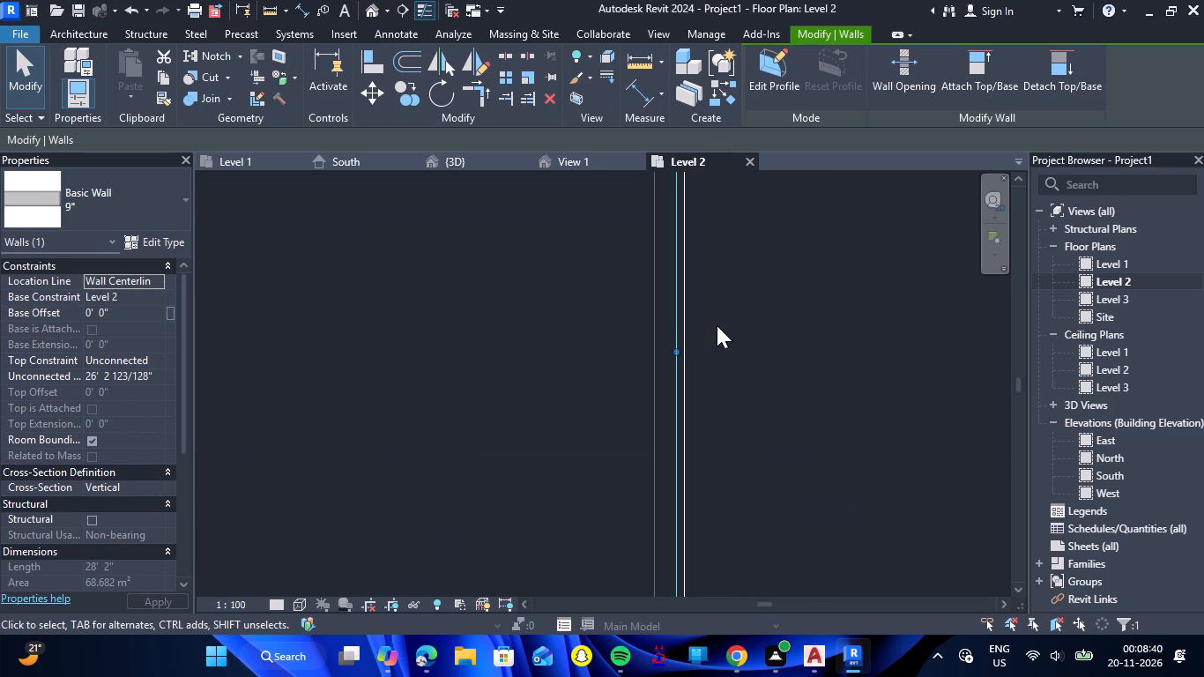
# Nudge the 9" wall along the plan's upper edge further right, onto the floor's outer edge at the kitchen corner.
pyautogui.press('Right')
pyautogui.press('Right')
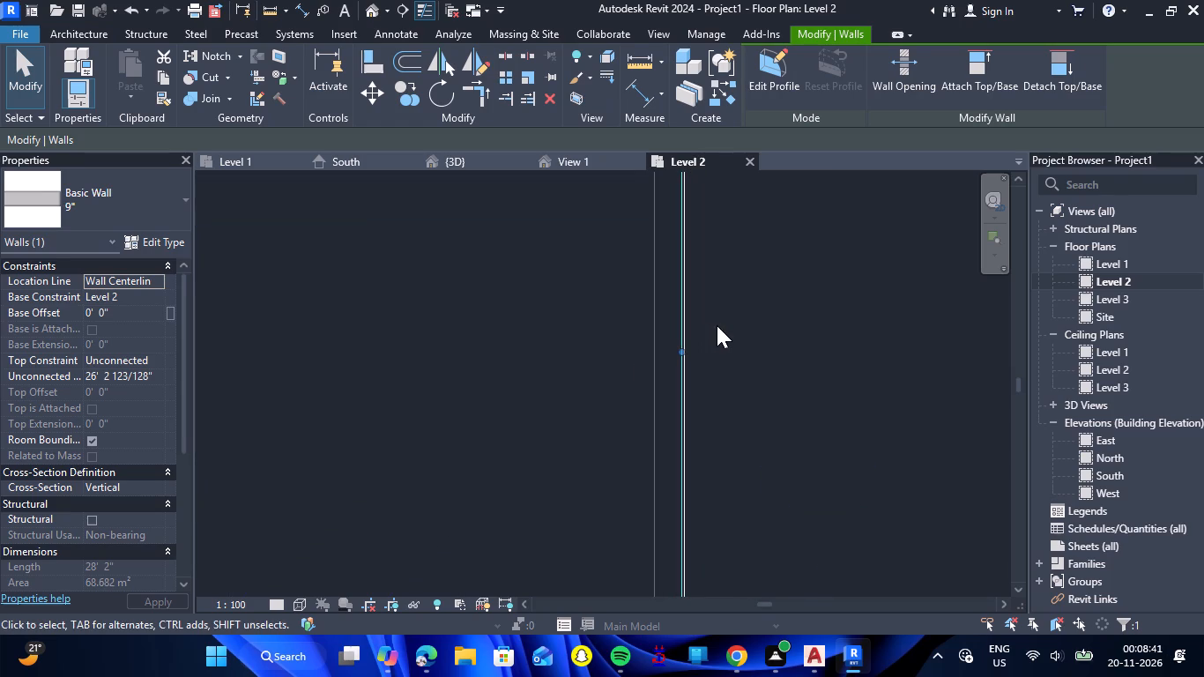
pyautogui.press('Escape')
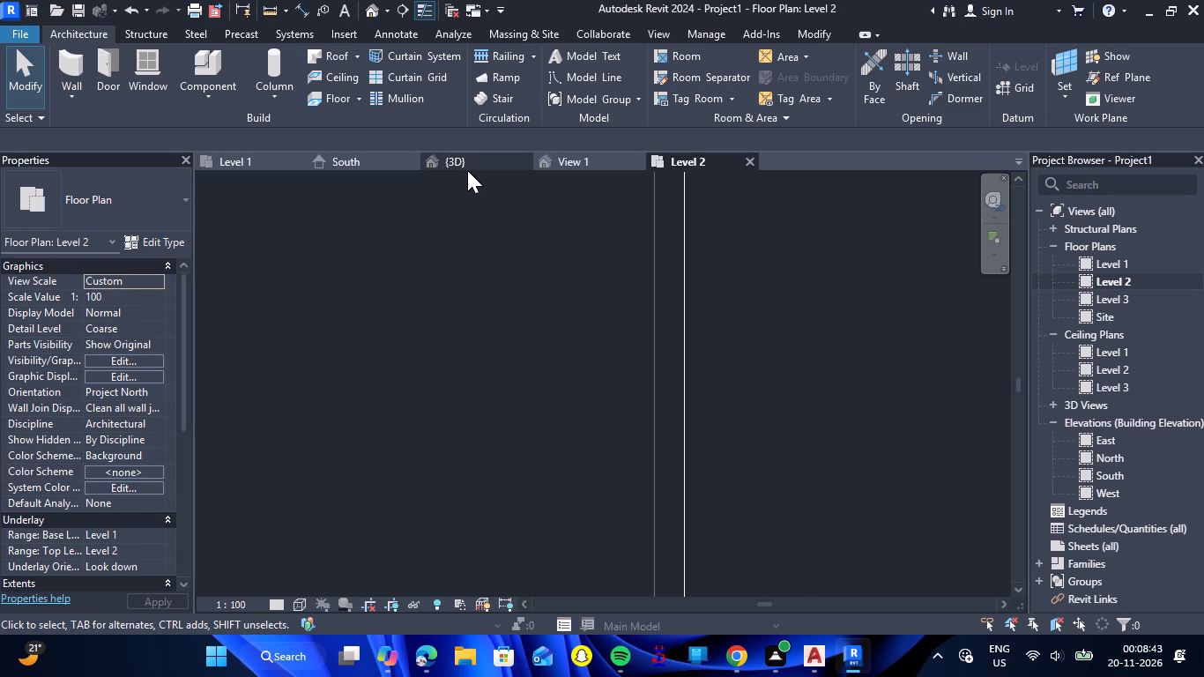
# Examine in the 3D view how the new Level 2 wall sits on the slab edge and the ground-floor wall below.
pyautogui.click(467, 170)
pyautogui.scroll(-6, 474, 298)
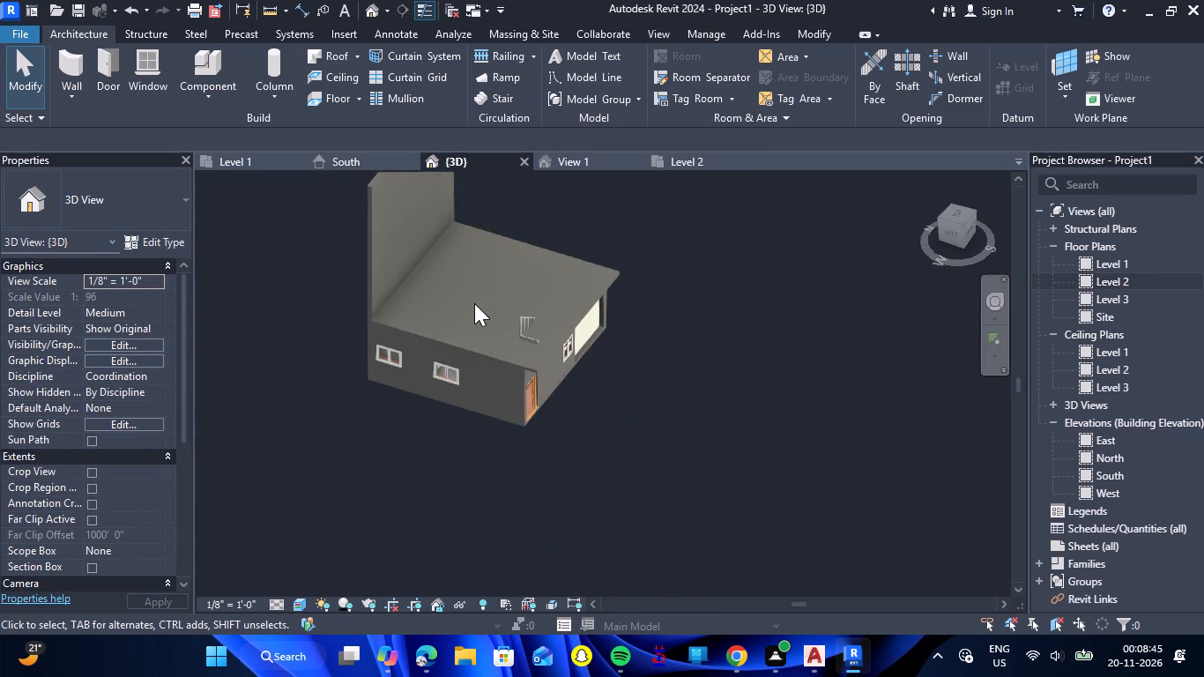
pyautogui.scroll(-3, 474, 303)
pyautogui.scroll(16, 377, 304)
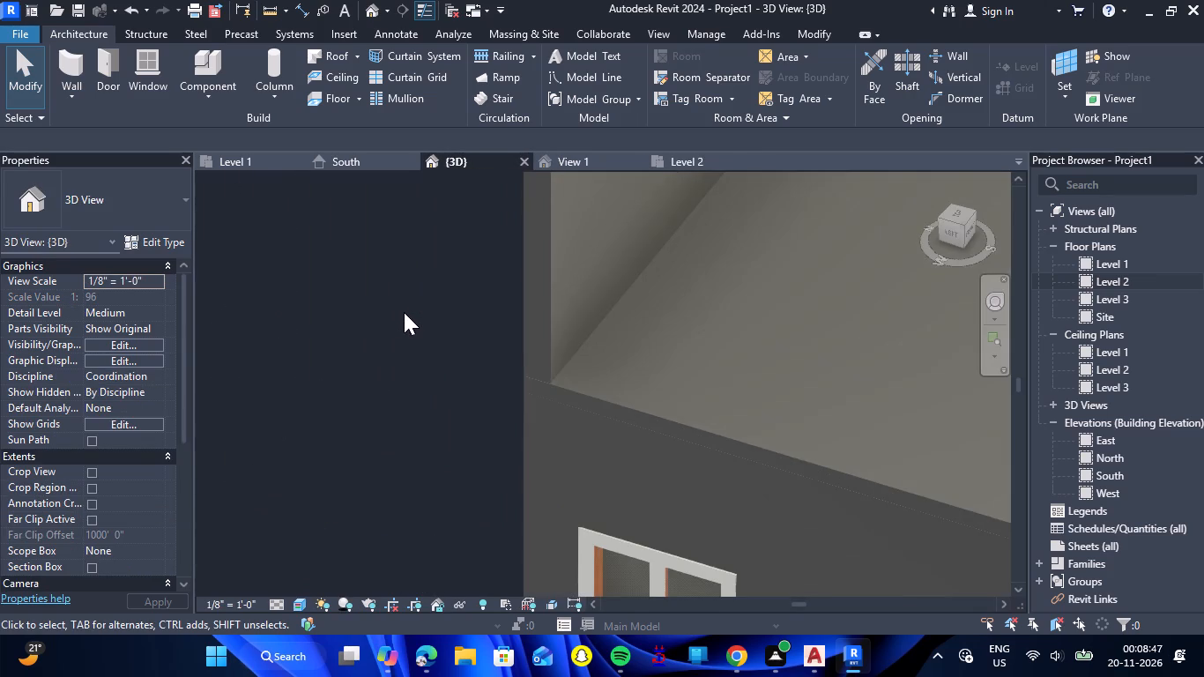
pyautogui.scroll(7, 467, 339)
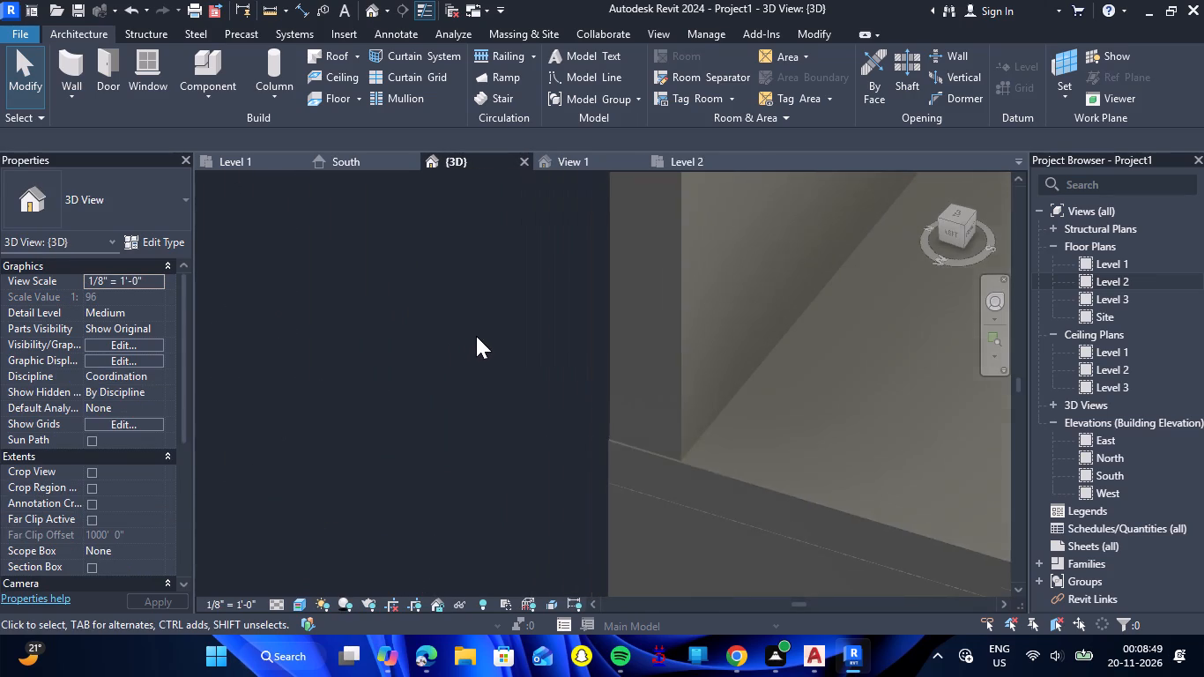
pyautogui.scroll(5, 680, 467)
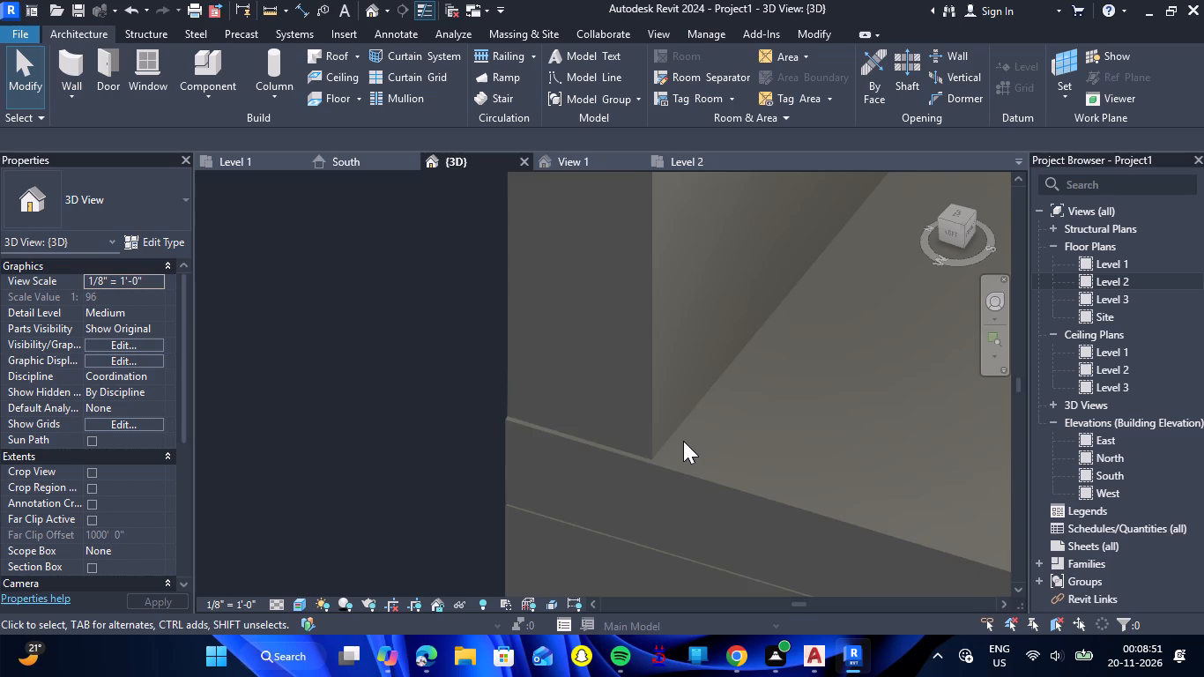
pyautogui.scroll(-20, 667, 442)
pyautogui.scroll(-4, 627, 435)
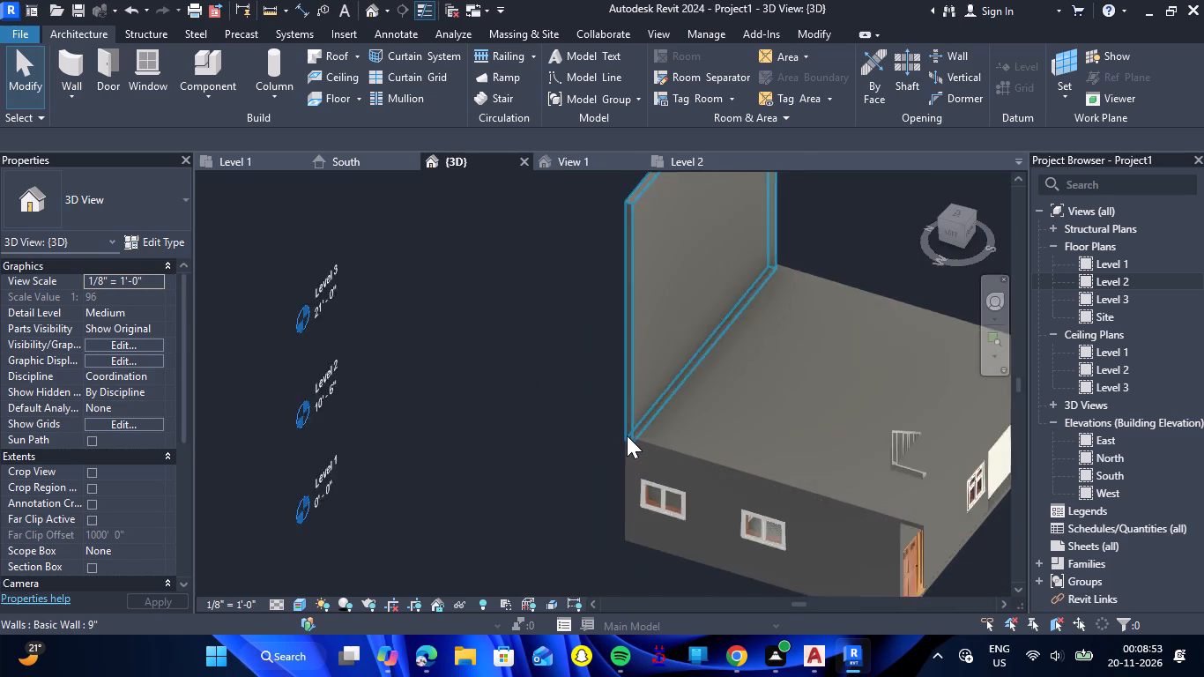
pyautogui.scroll(-2, 627, 435)
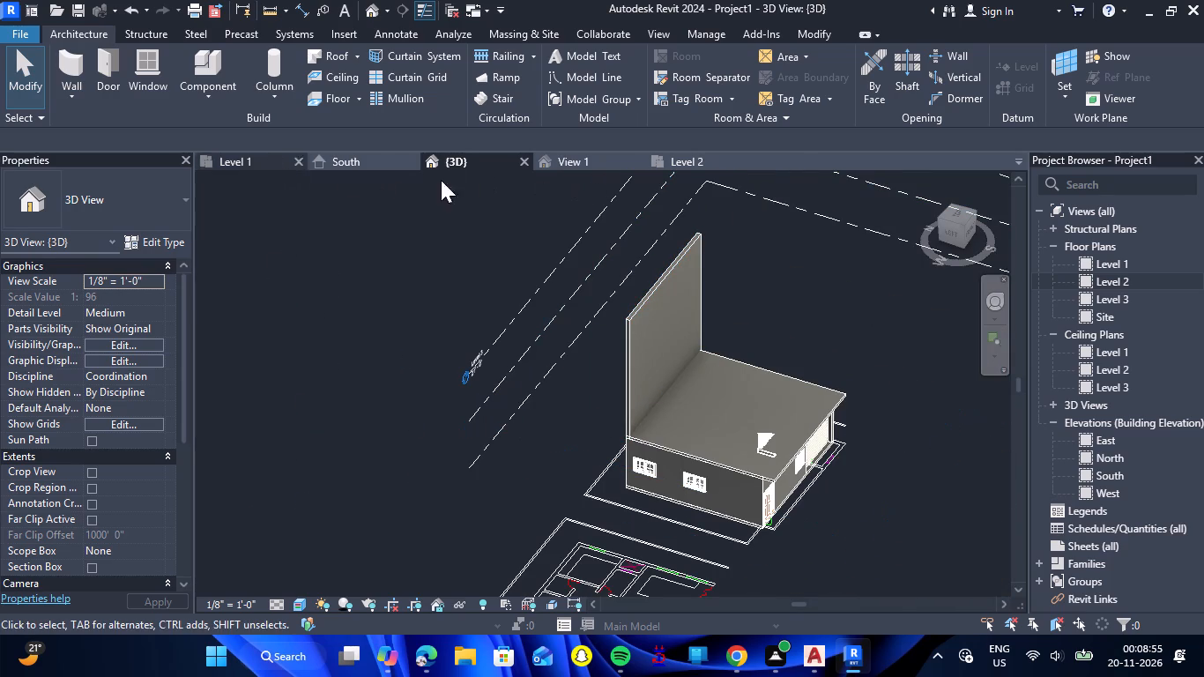
# On the Level 2 plan, nudge the upper 9" wall slightly left towards the floor's outer edge at the bedroom corner.
pyautogui.click(664, 167)
pyautogui.scroll(-14, 665, 305)
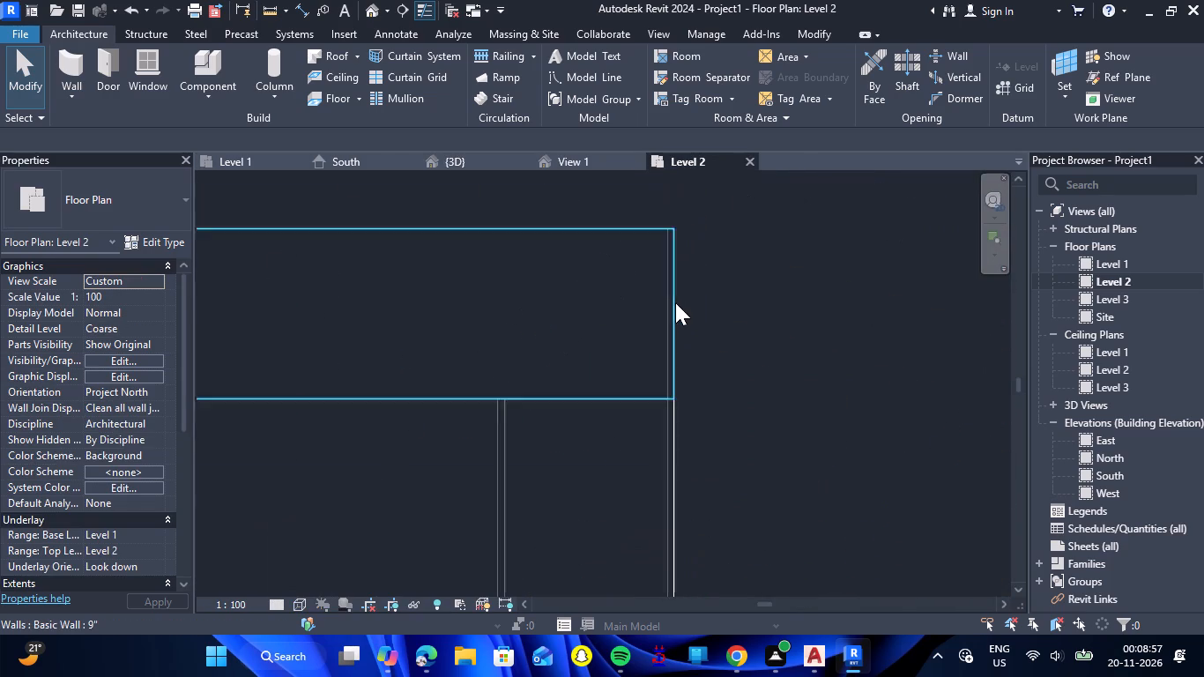
pyautogui.scroll(-19, 667, 301)
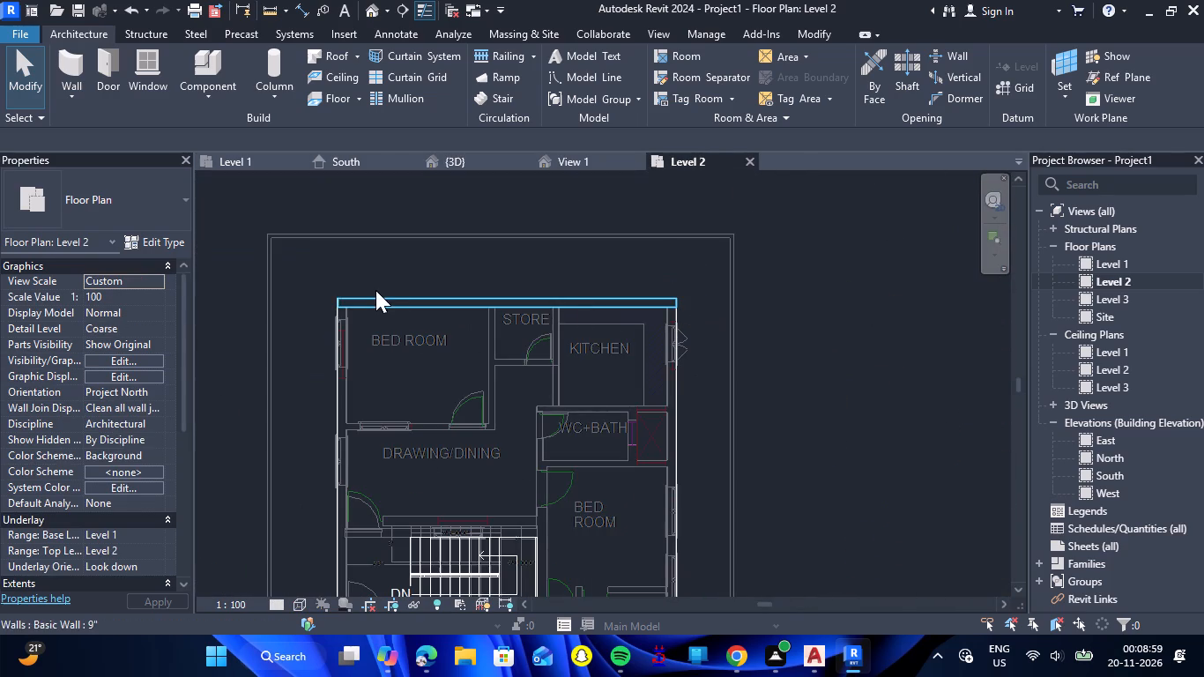
pyautogui.scroll(16, 326, 304)
pyautogui.scroll(5, 364, 297)
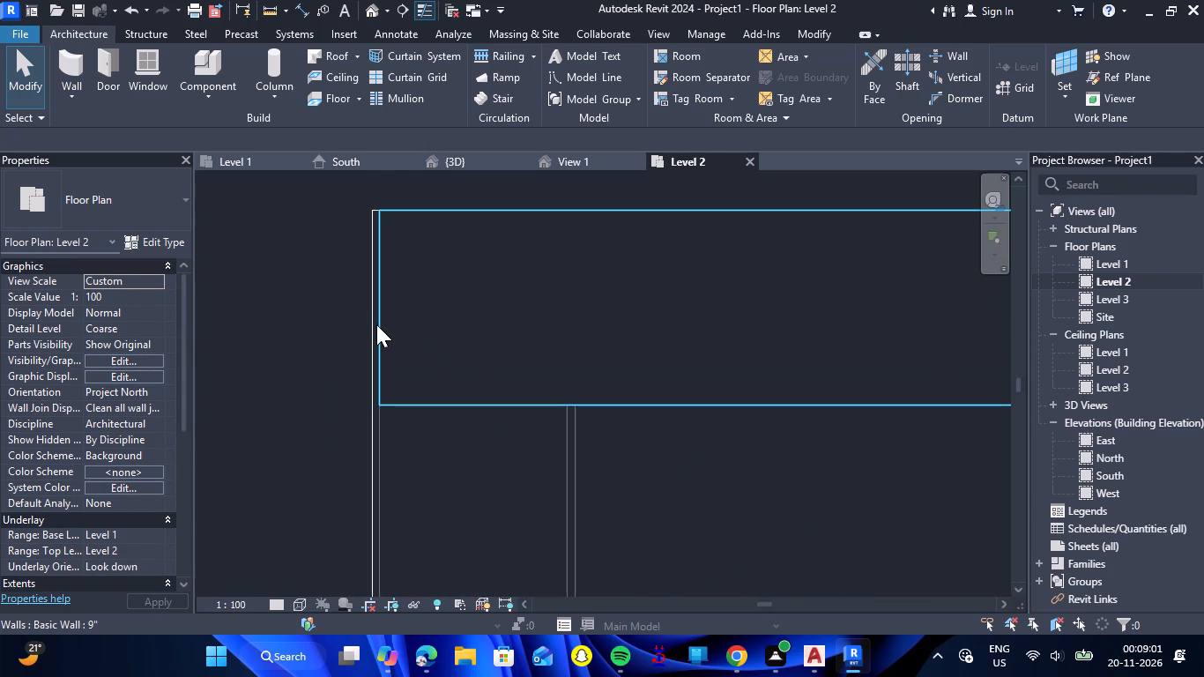
pyautogui.doubleClick(376, 324)
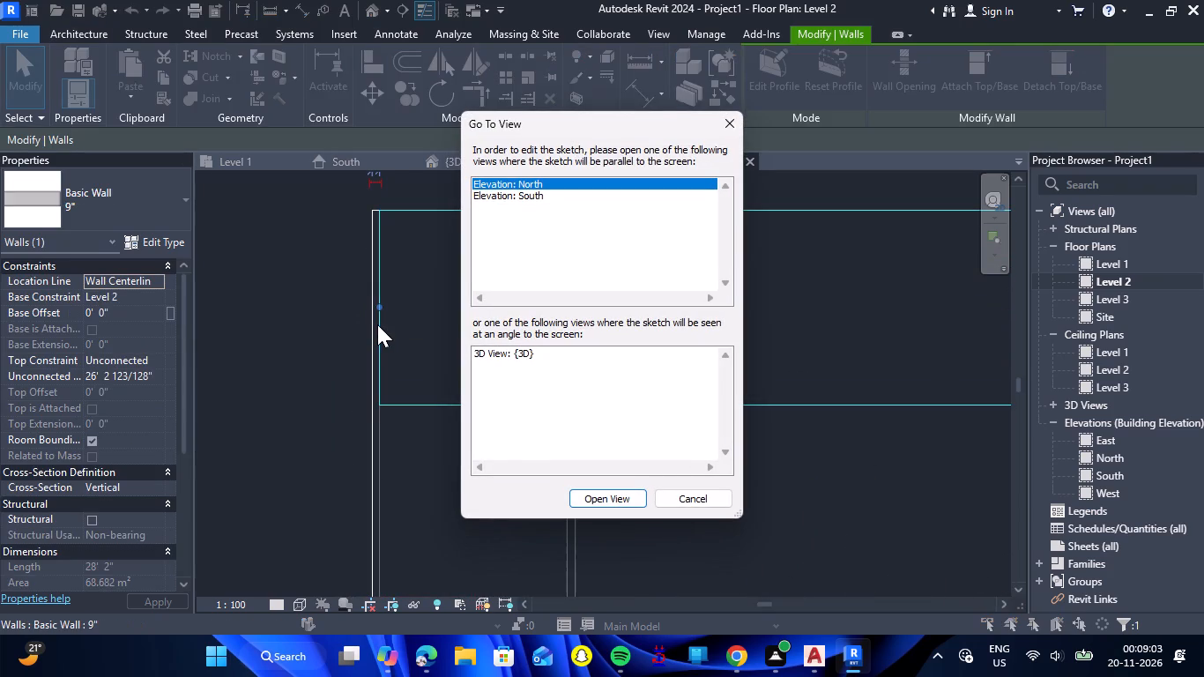
pyautogui.click(725, 117)
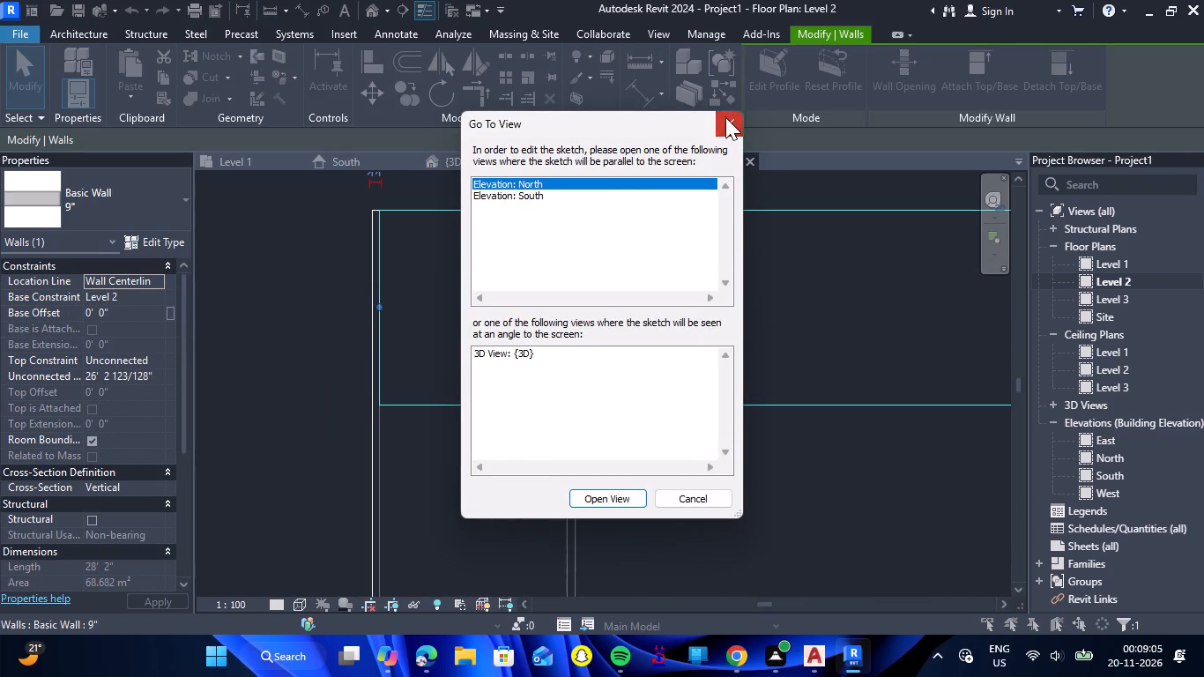
pyautogui.press('Left')
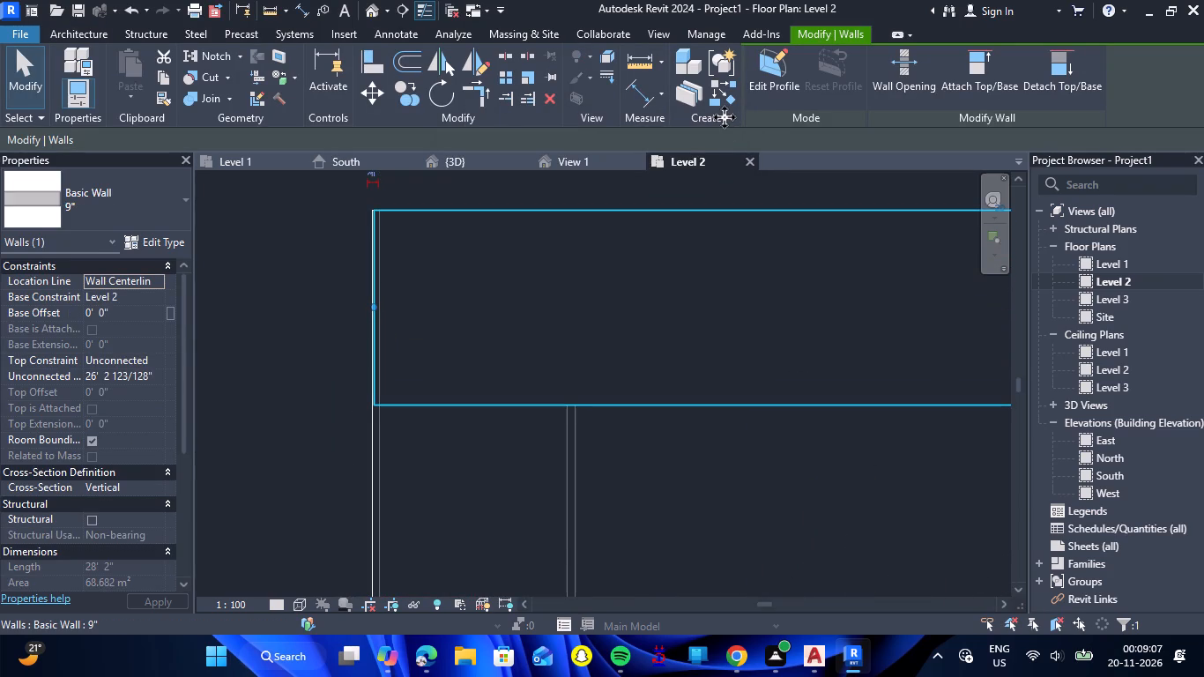
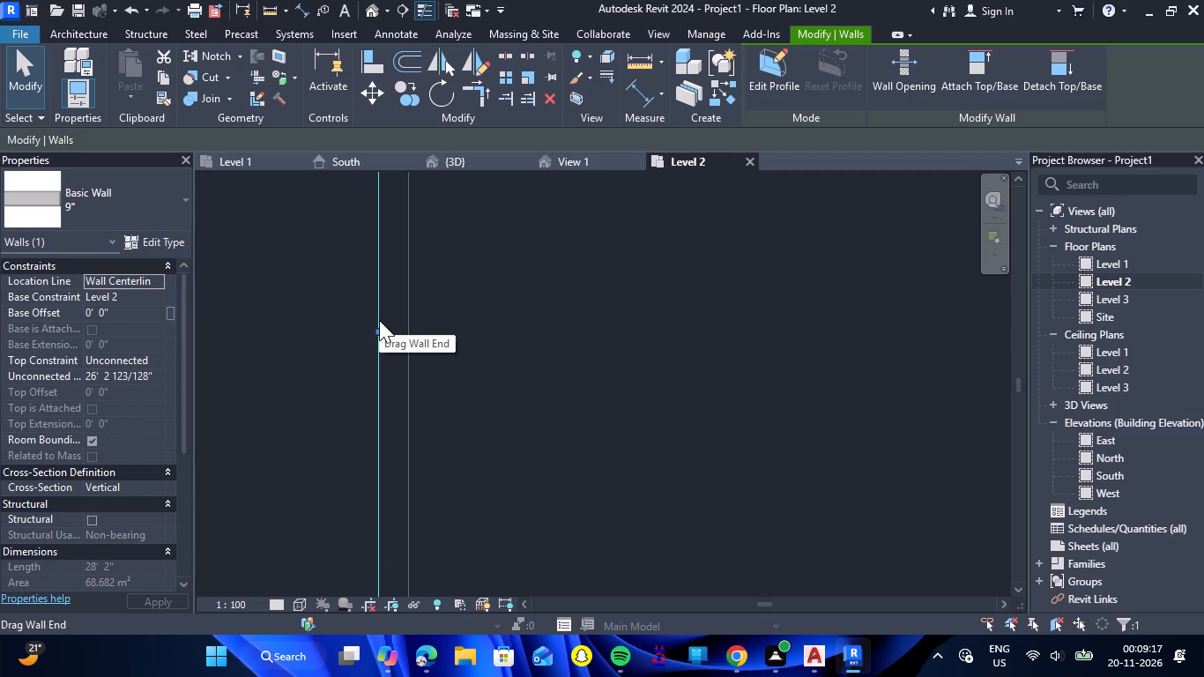
# In the 3D view, temporarily hide the Level 2 9" wall and the Generic 150mm floor slab.
pyautogui.press('Escape')
pyautogui.scroll(-14, 406, 246)
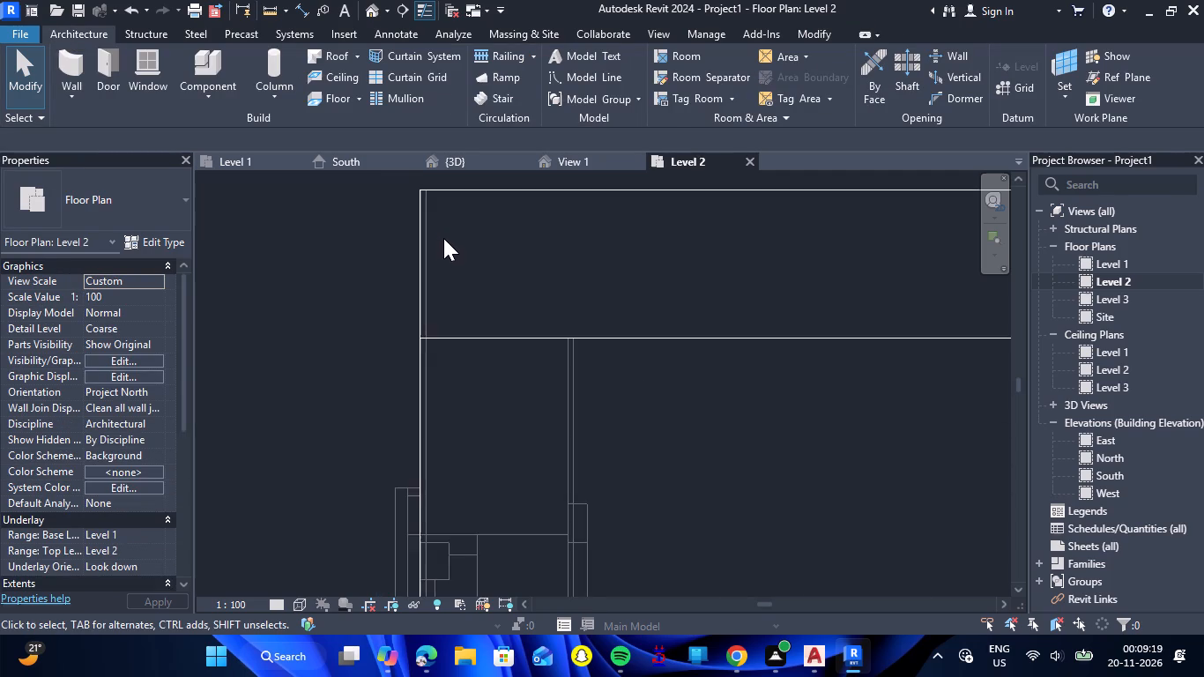
pyautogui.scroll(-9, 448, 233)
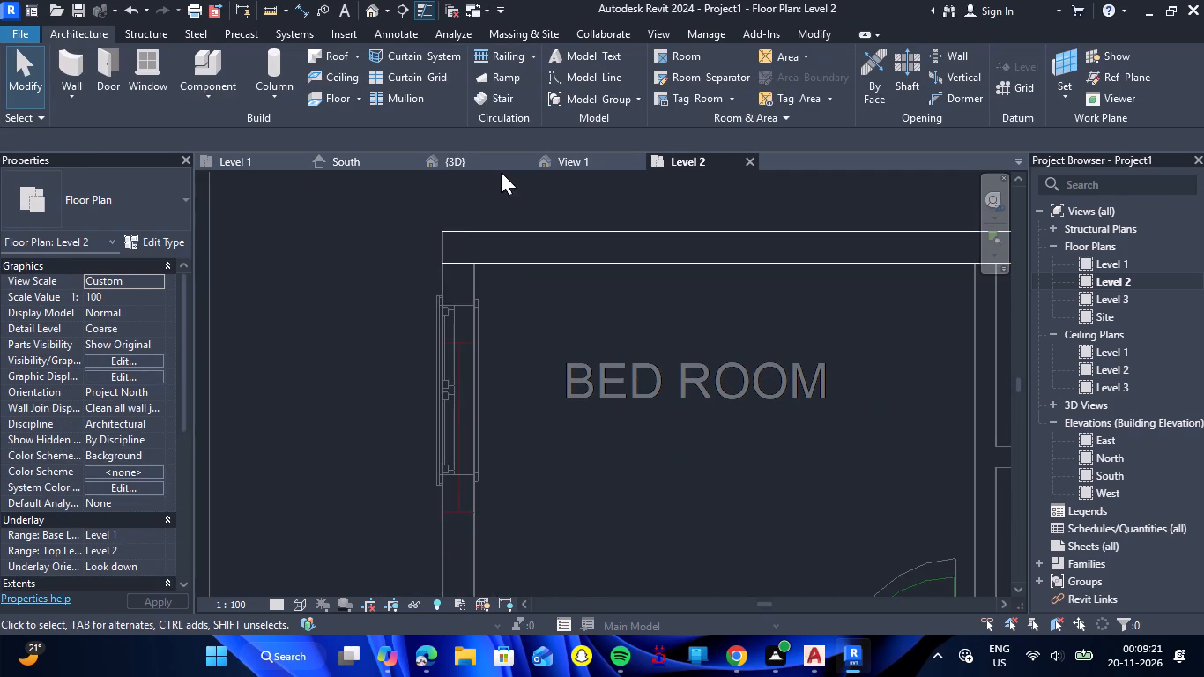
pyautogui.click(457, 161)
pyautogui.scroll(-5, 514, 269)
pyautogui.scroll(4, 576, 291)
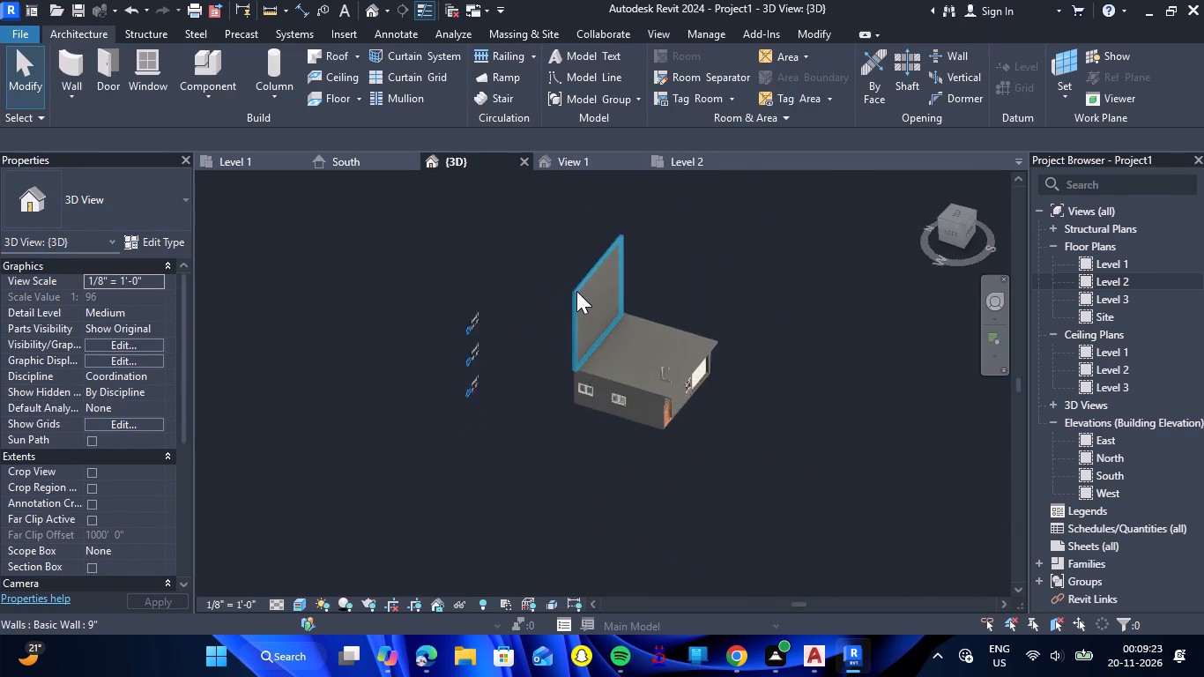
pyautogui.scroll(3, 576, 291)
pyautogui.click(576, 290)
pyautogui.scroll(6, 607, 435)
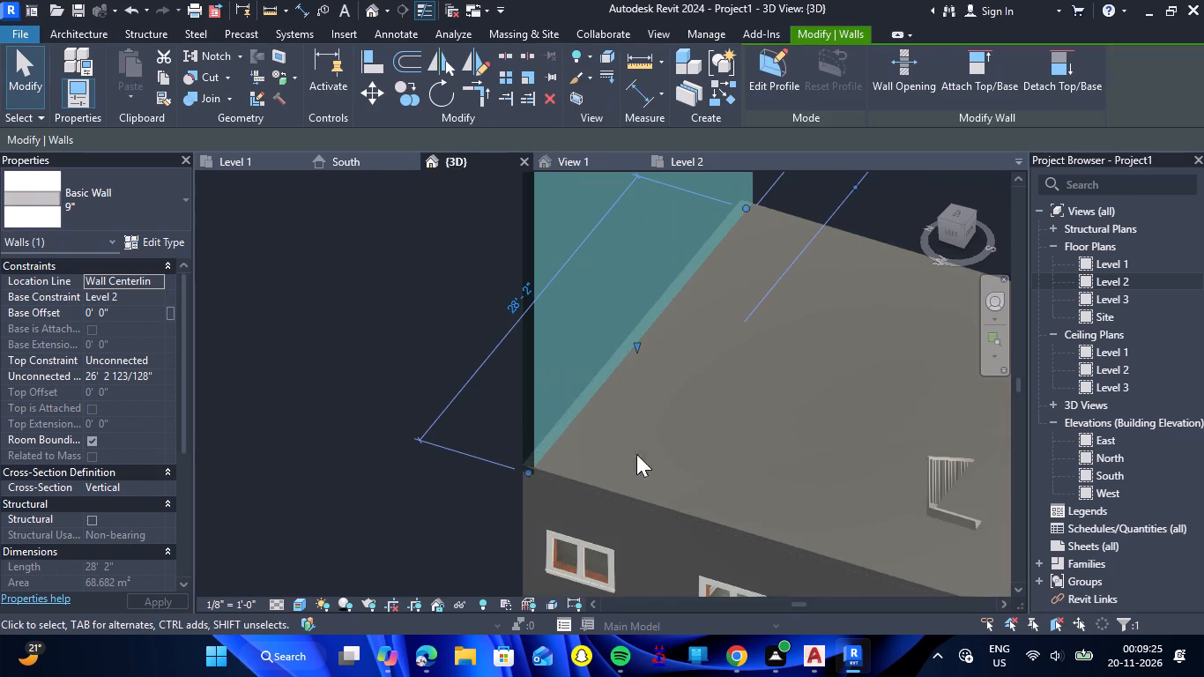
pyautogui.keyDown('ctrl'); pyautogui.click(654, 498); pyautogui.keyUp('ctrl')
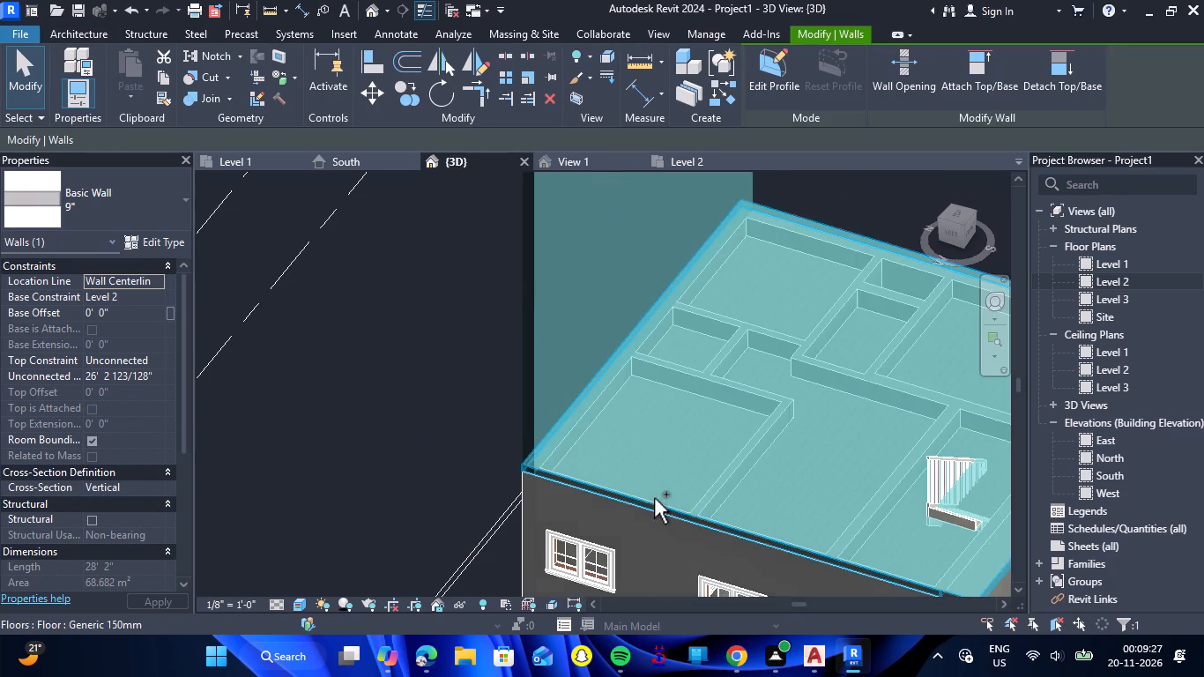
pyautogui.write('HH')
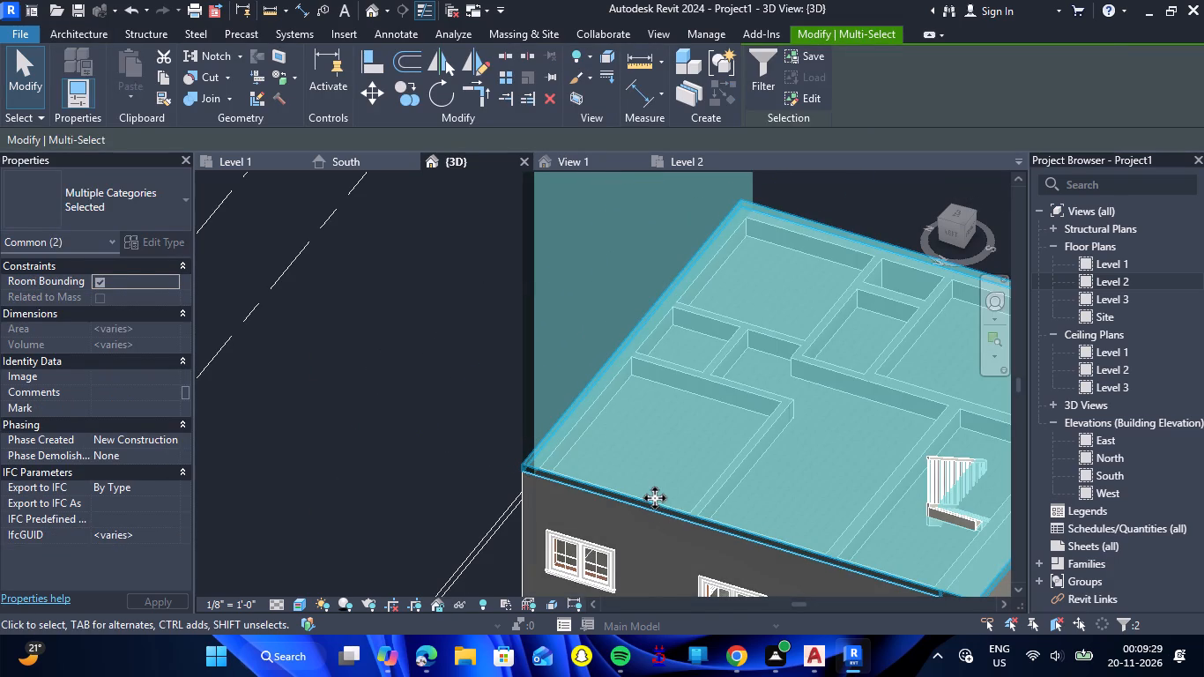
# Temporarily hide the plain compound ceiling over the shop.
pyautogui.scroll(-5, 621, 449)
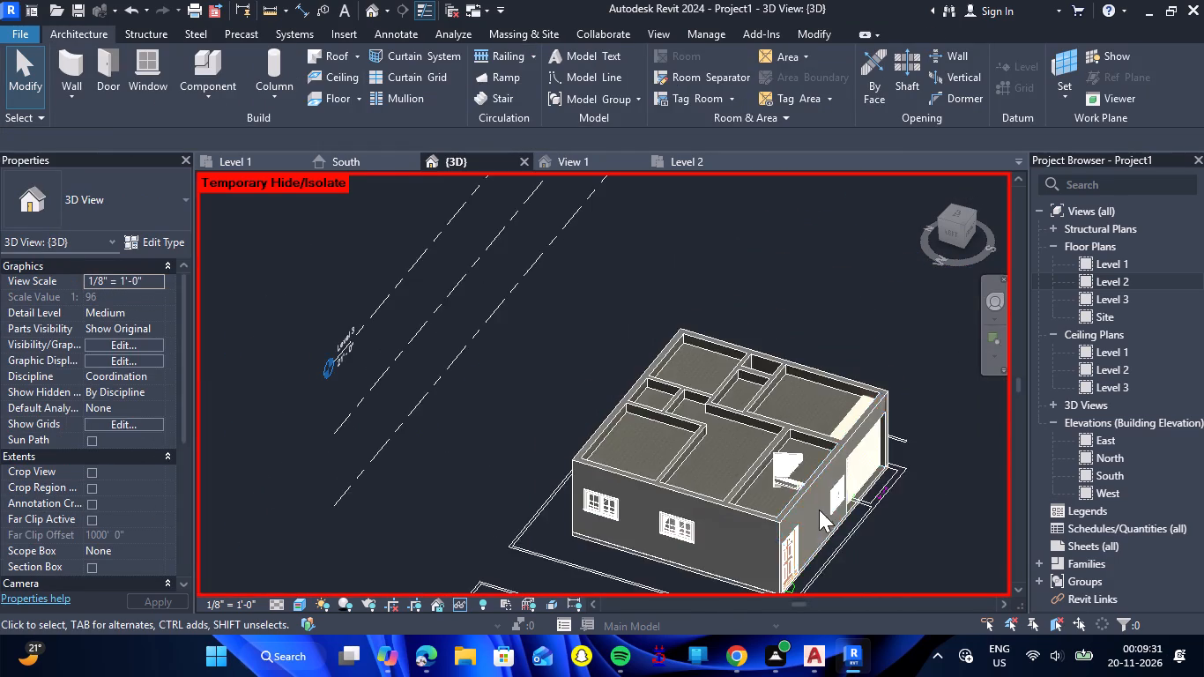
pyautogui.scroll(5, 819, 510)
pyautogui.click(836, 267)
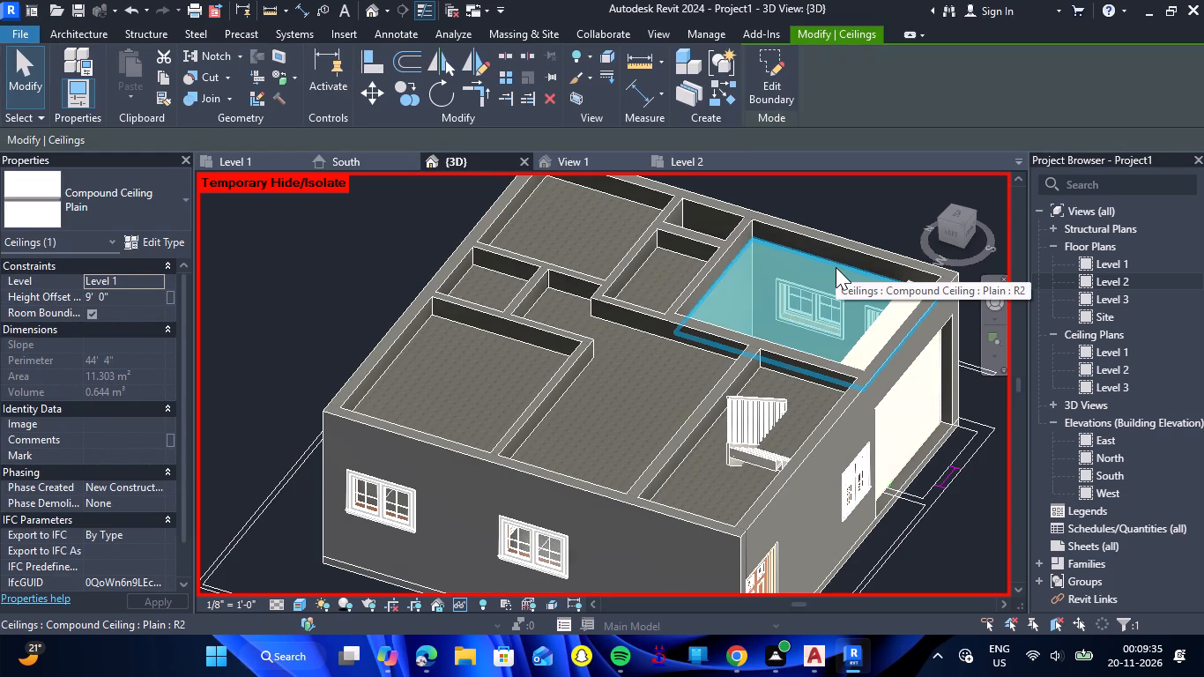
pyautogui.write('HH')
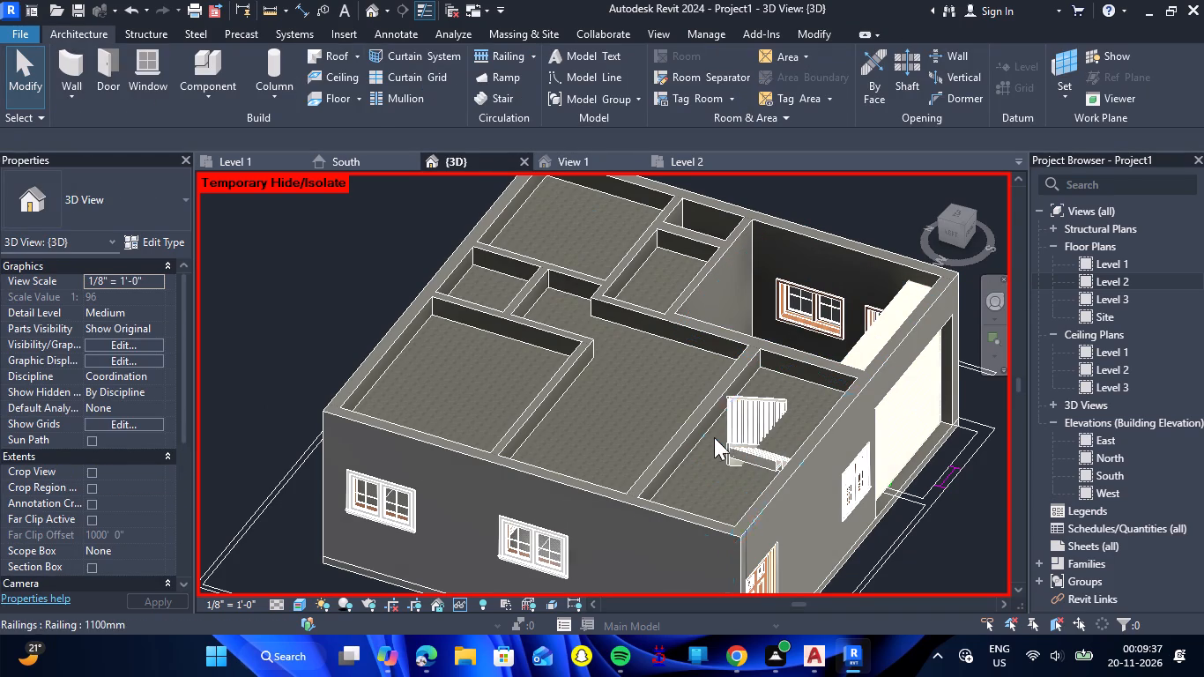
# Temporarily hide the plain compound ceiling over the ground-floor bedroom.
pyautogui.keyDown('shift'); pyautogui.click(693, 452); pyautogui.keyUp('shift')
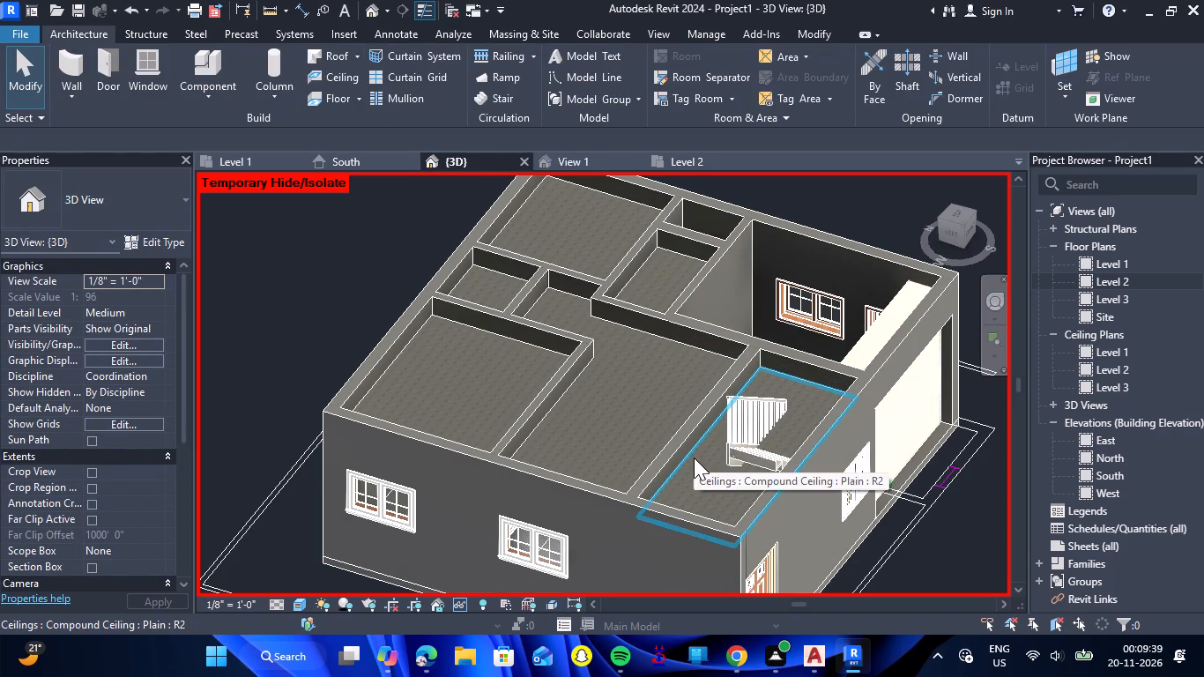
pyautogui.click(691, 455)
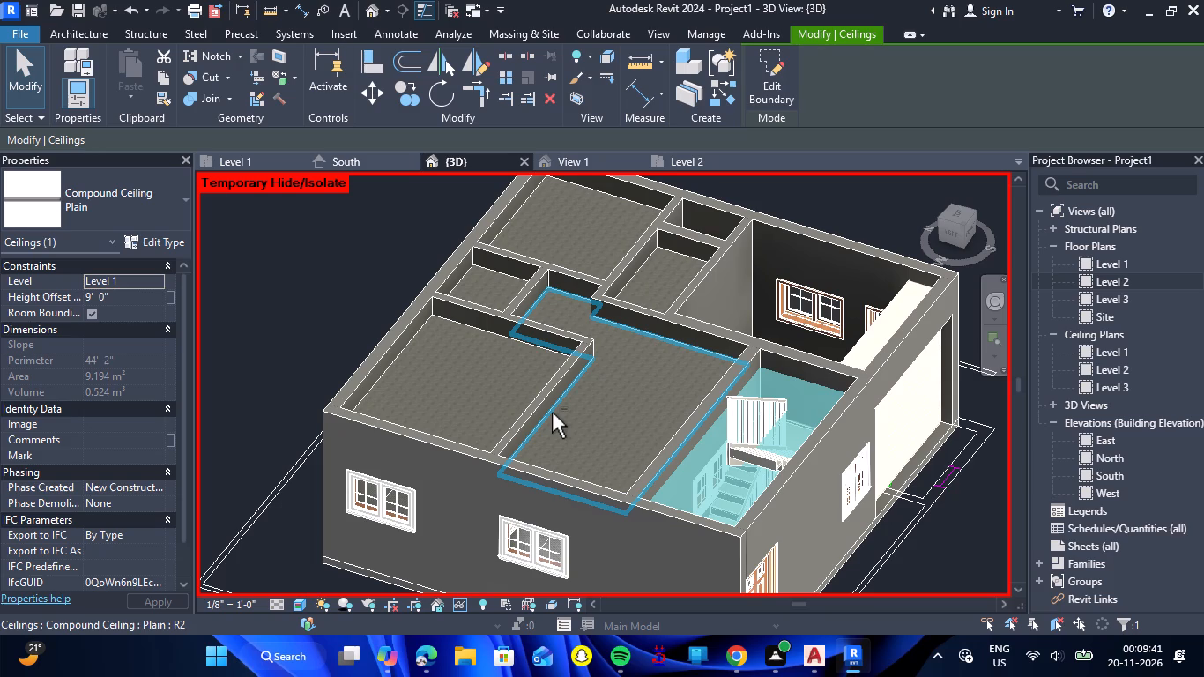
pyautogui.keyDown('shift'); pyautogui.click(552, 413); pyautogui.keyUp('shift')
pyautogui.keyDown('shift'); pyautogui.click(495, 341); pyautogui.keyUp('shift')
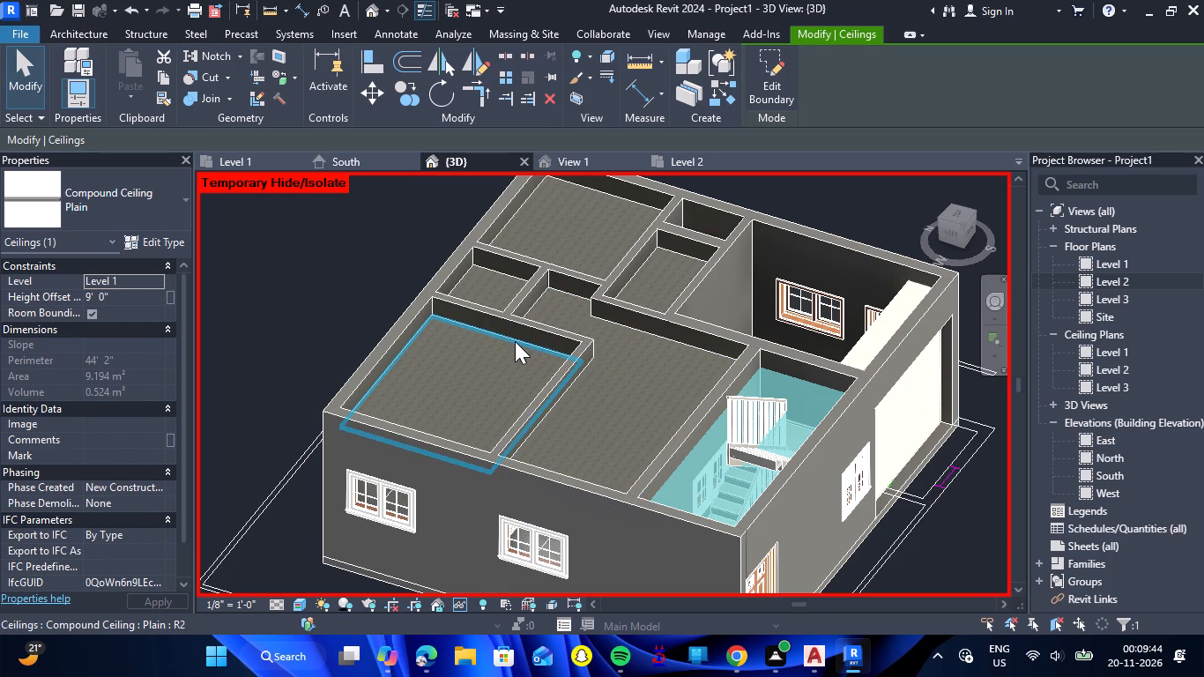
pyautogui.click(515, 341)
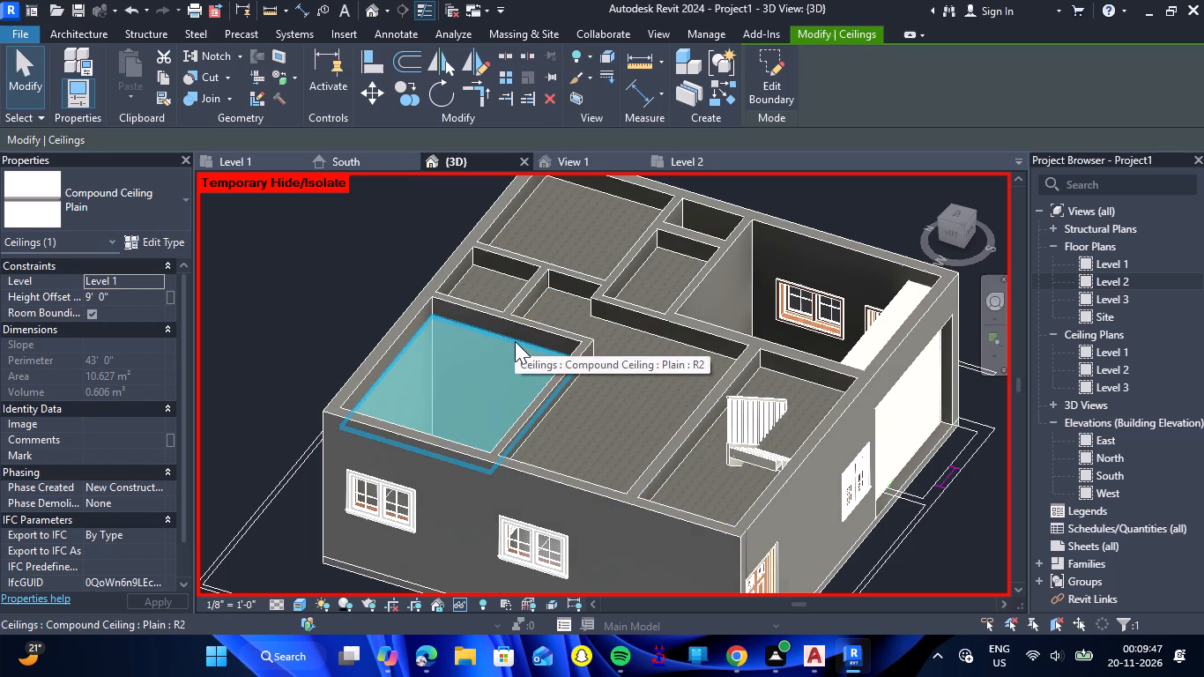
pyautogui.write('HH')
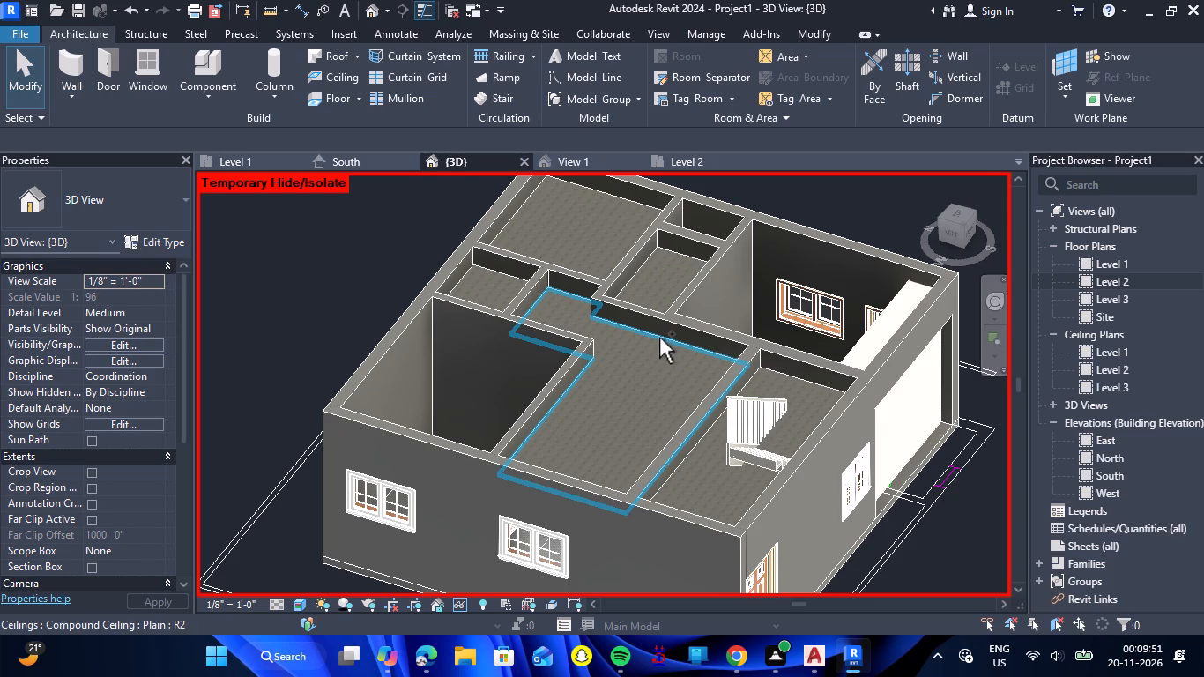
# Temporarily hide the plain compound ceilings over the drawing/dining room, WC/bath, kitchen, store and staircase.
pyautogui.keyDown('ctrl'); pyautogui.click(659, 338); pyautogui.keyUp('ctrl')
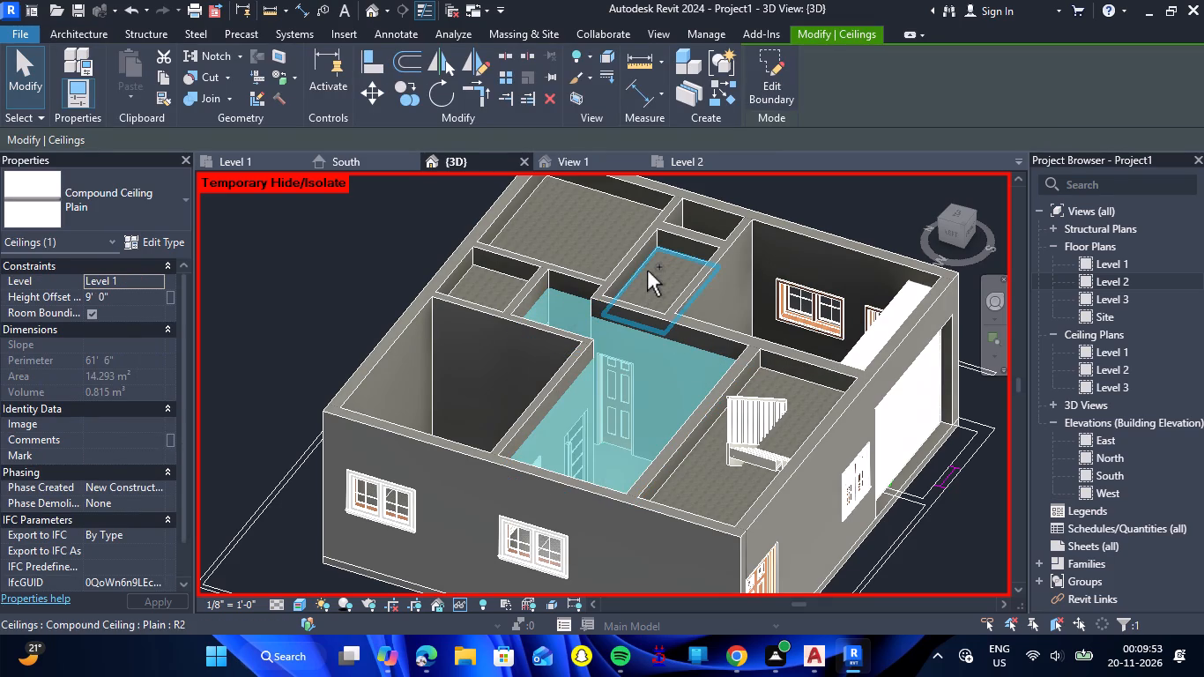
pyautogui.keyDown('ctrl'); pyautogui.click(647, 271); pyautogui.keyUp('ctrl')
pyautogui.keyDown('ctrl'); pyautogui.click(526, 211); pyautogui.keyUp('ctrl')
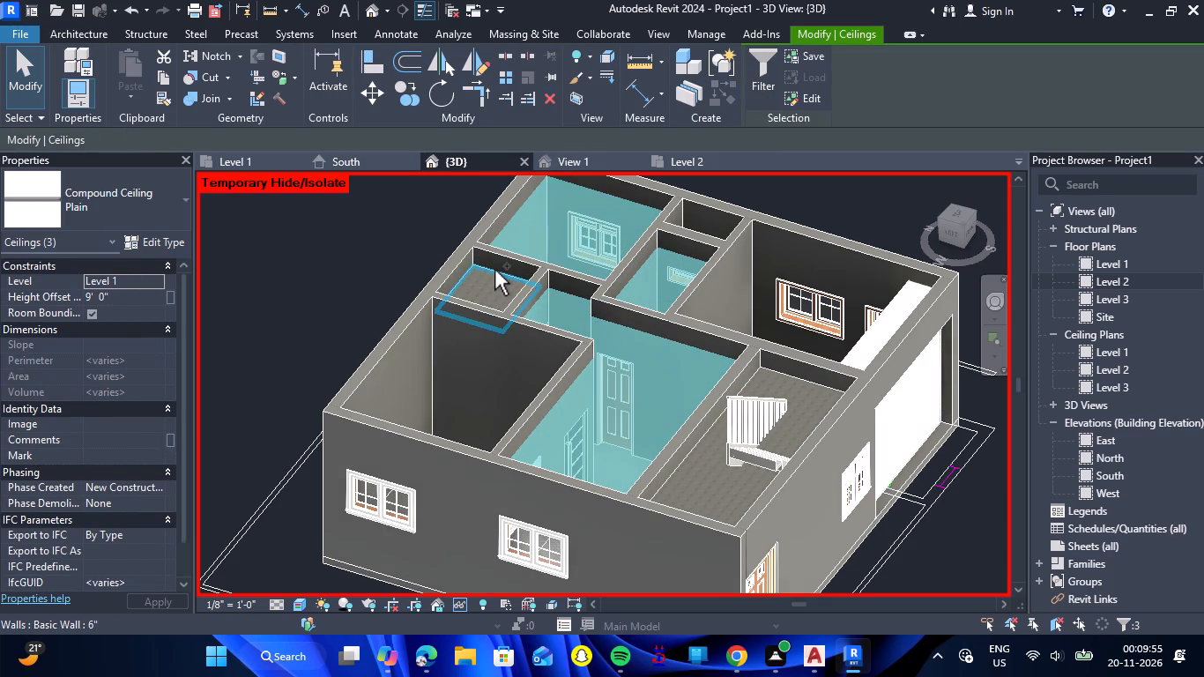
pyautogui.keyDown('ctrl'); pyautogui.click(494, 271); pyautogui.keyUp('ctrl')
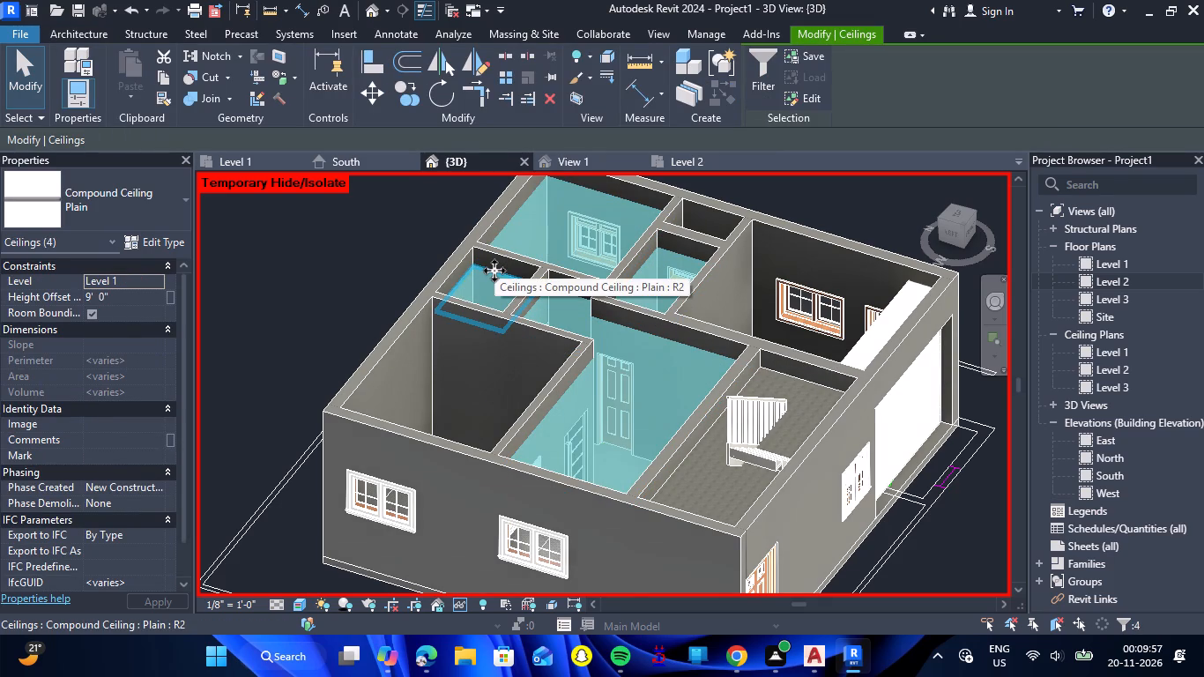
pyautogui.write('HH')
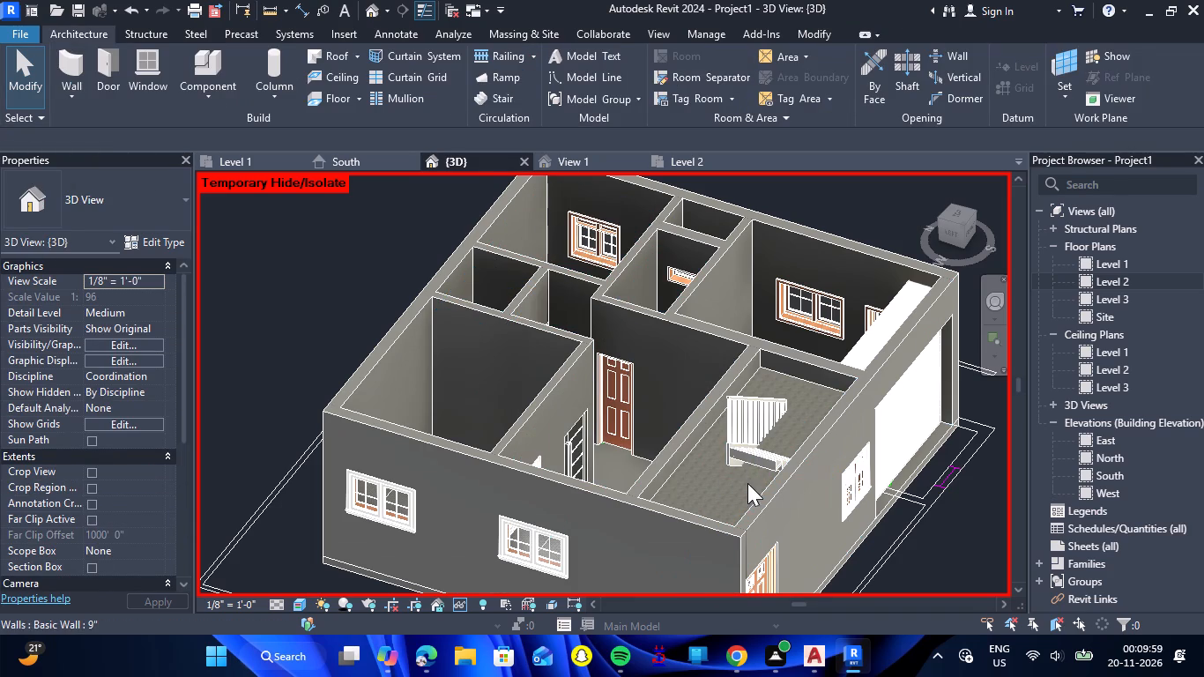
pyautogui.click(689, 461)
pyautogui.write('HH')
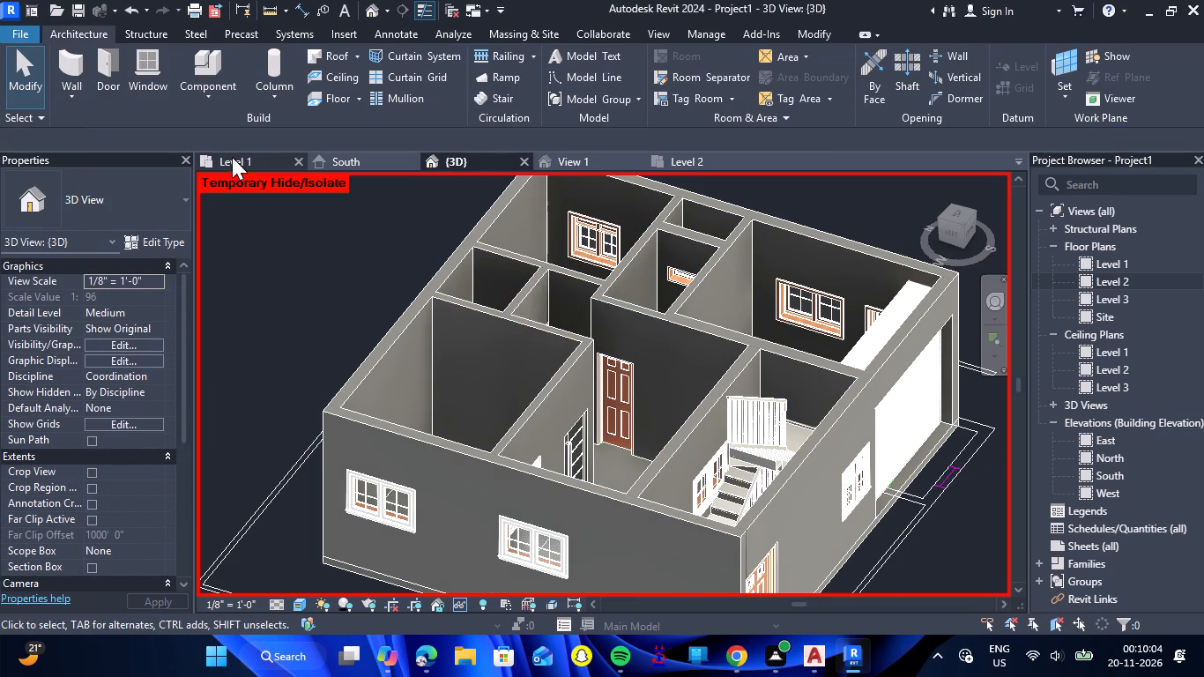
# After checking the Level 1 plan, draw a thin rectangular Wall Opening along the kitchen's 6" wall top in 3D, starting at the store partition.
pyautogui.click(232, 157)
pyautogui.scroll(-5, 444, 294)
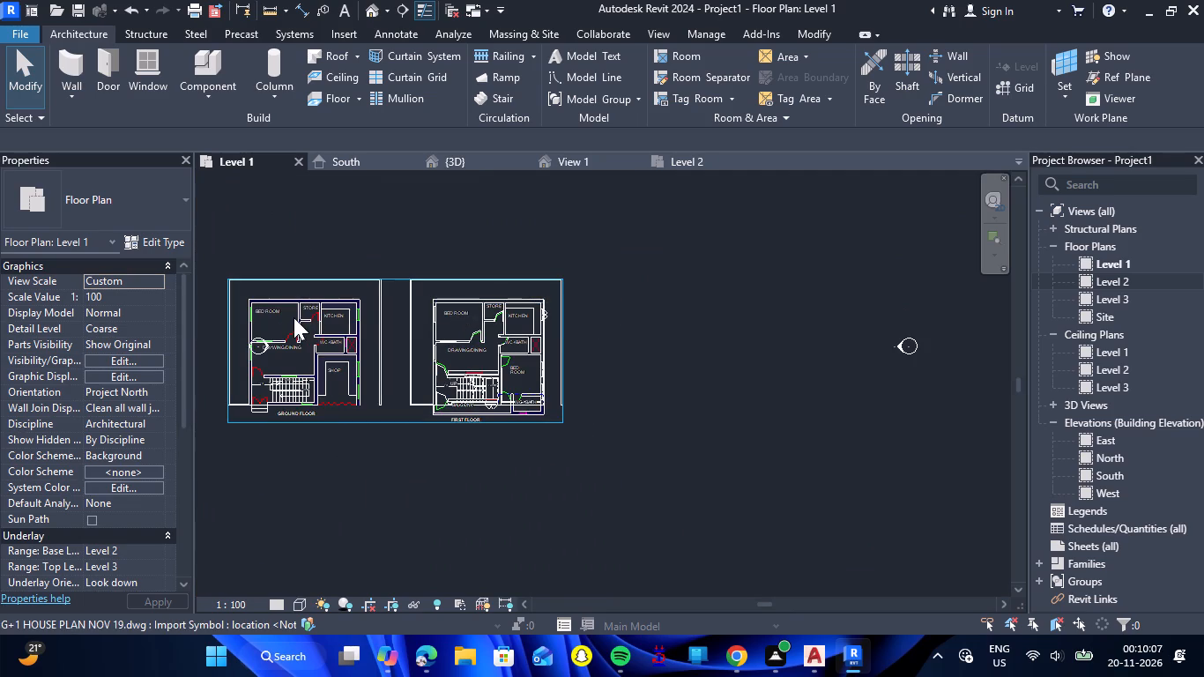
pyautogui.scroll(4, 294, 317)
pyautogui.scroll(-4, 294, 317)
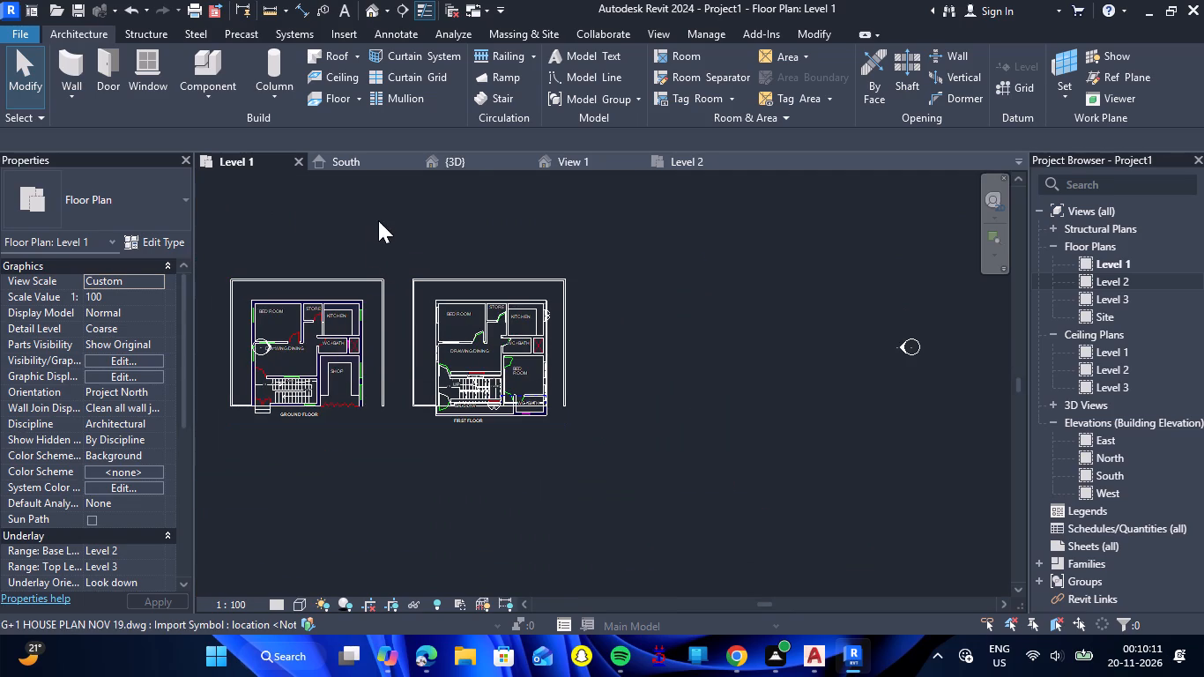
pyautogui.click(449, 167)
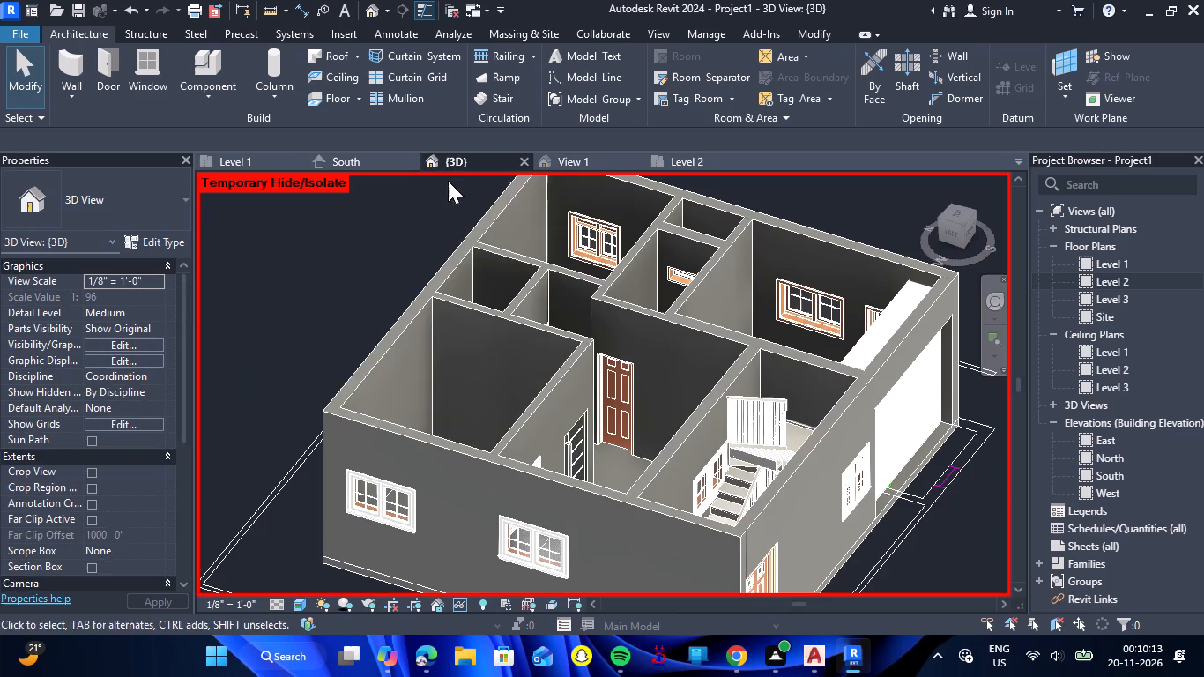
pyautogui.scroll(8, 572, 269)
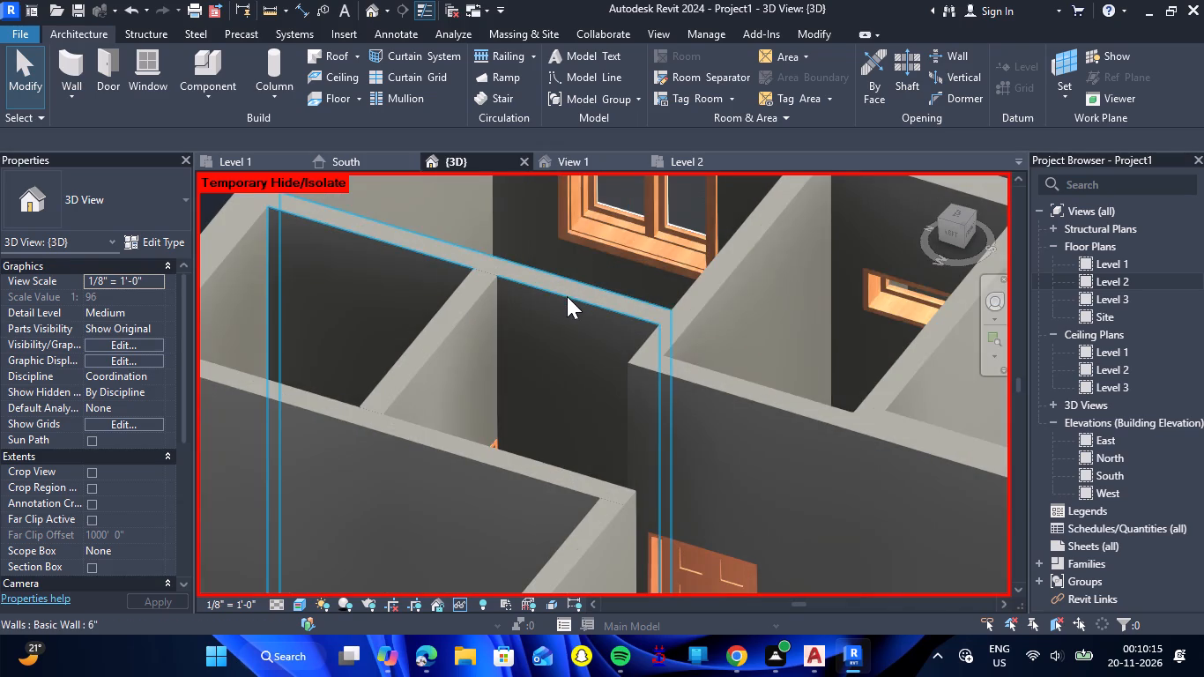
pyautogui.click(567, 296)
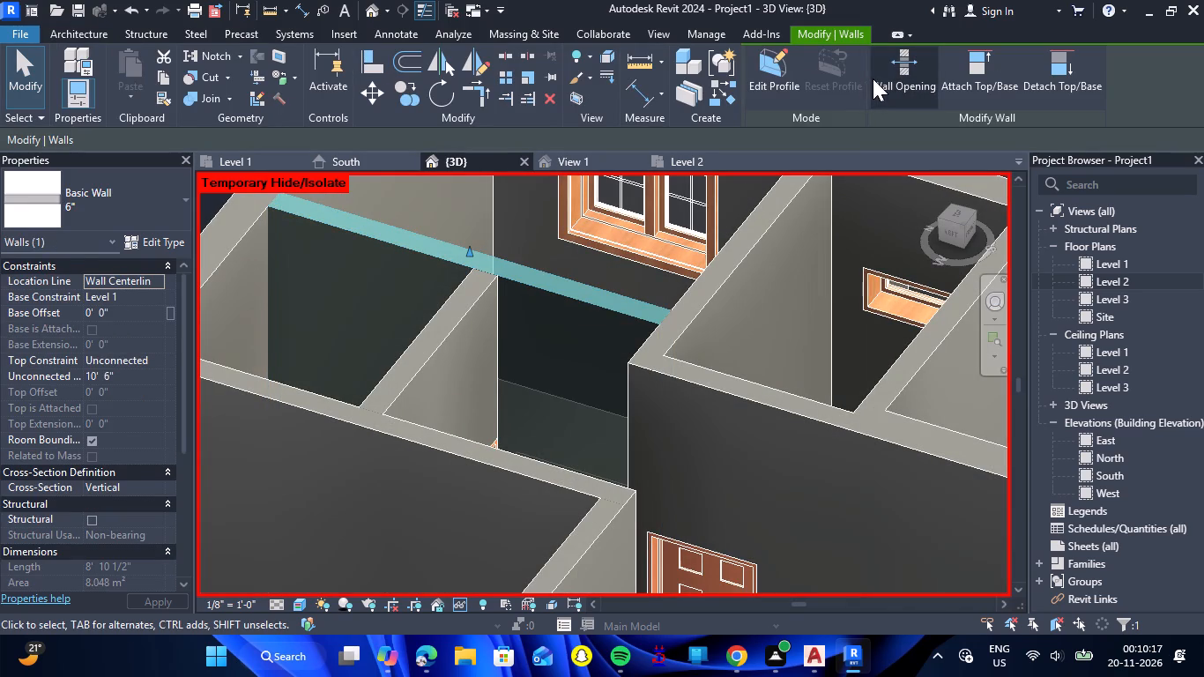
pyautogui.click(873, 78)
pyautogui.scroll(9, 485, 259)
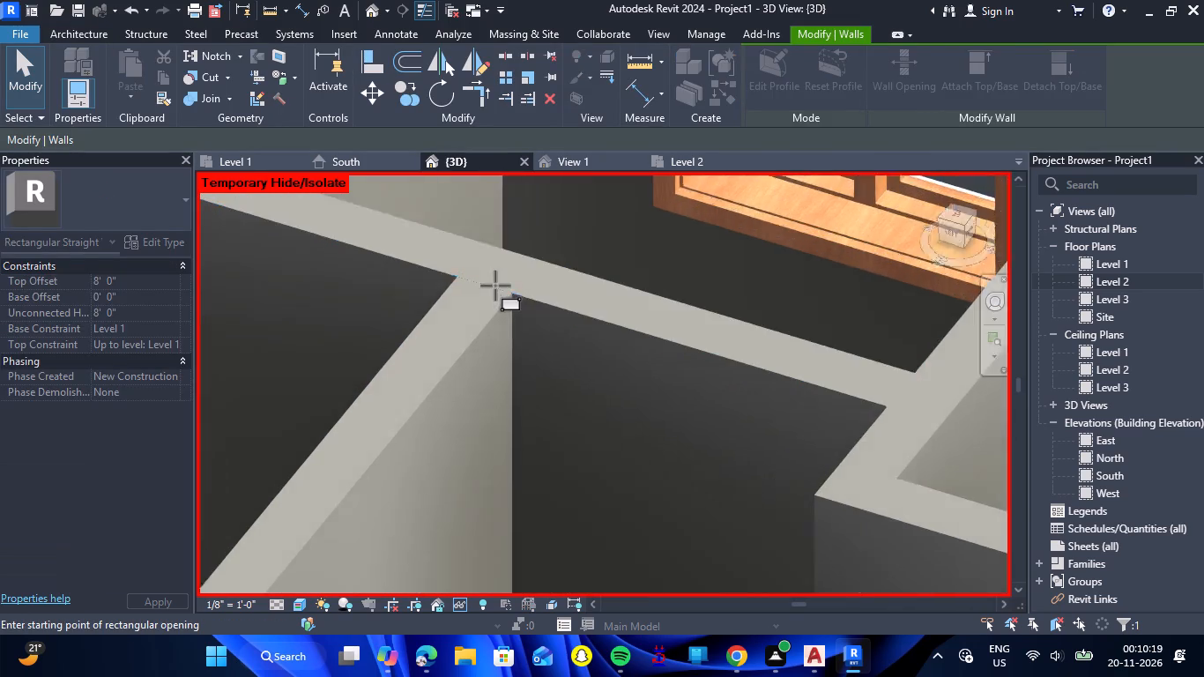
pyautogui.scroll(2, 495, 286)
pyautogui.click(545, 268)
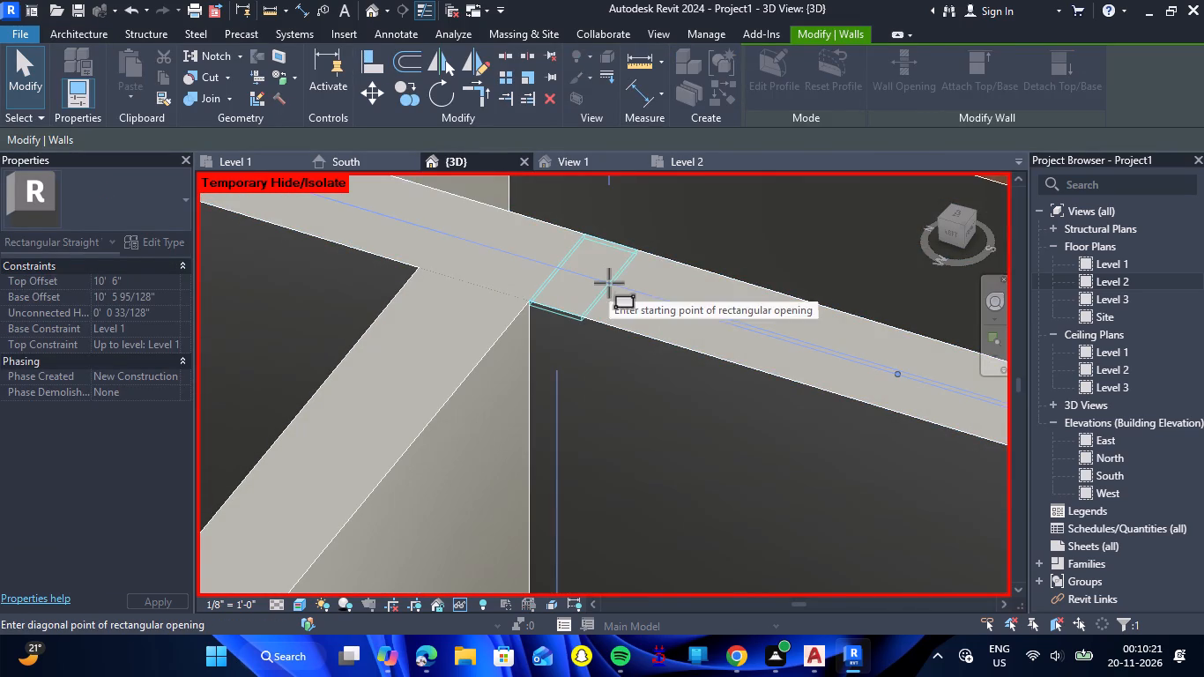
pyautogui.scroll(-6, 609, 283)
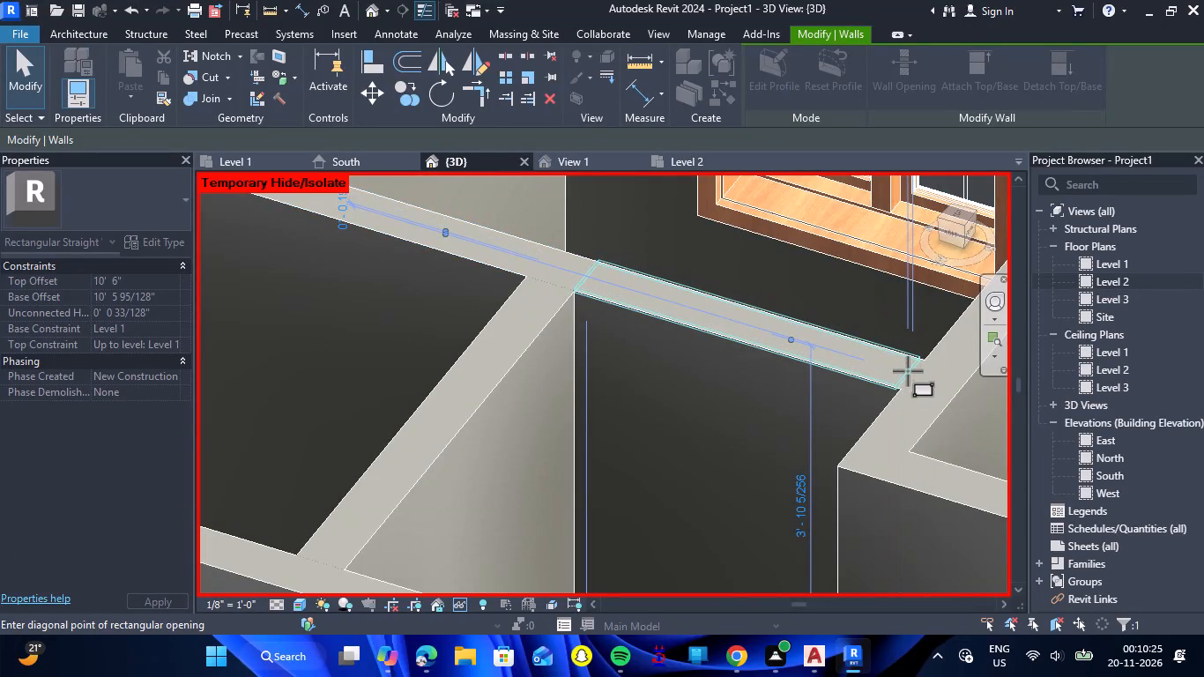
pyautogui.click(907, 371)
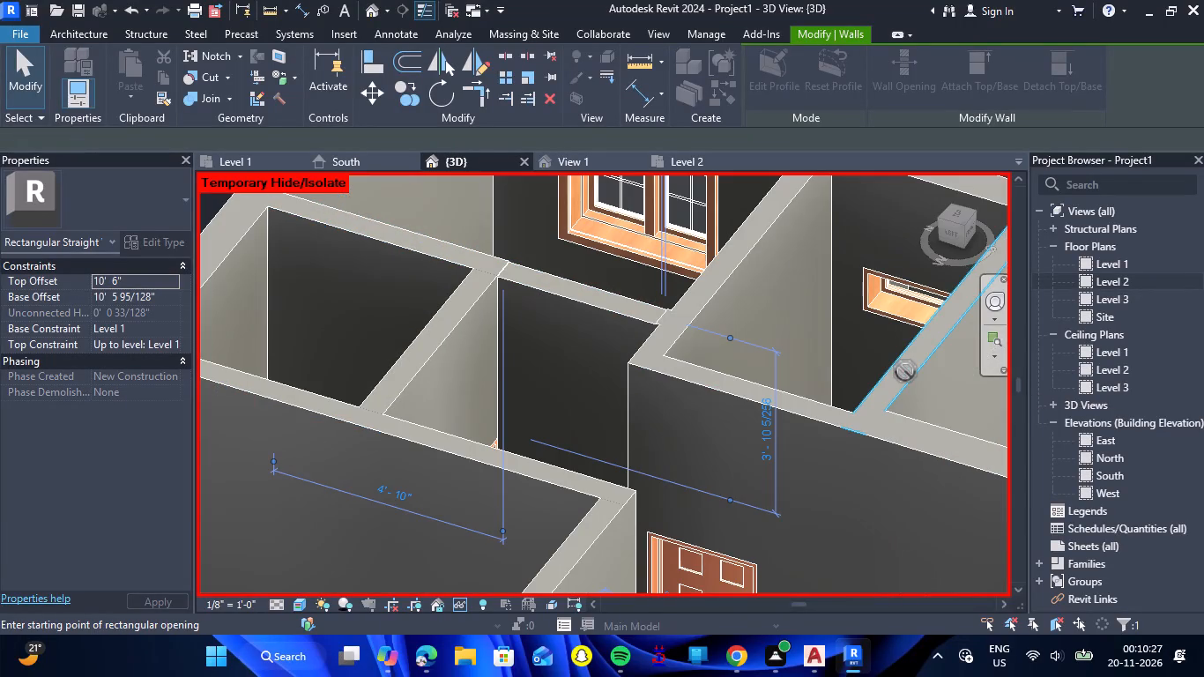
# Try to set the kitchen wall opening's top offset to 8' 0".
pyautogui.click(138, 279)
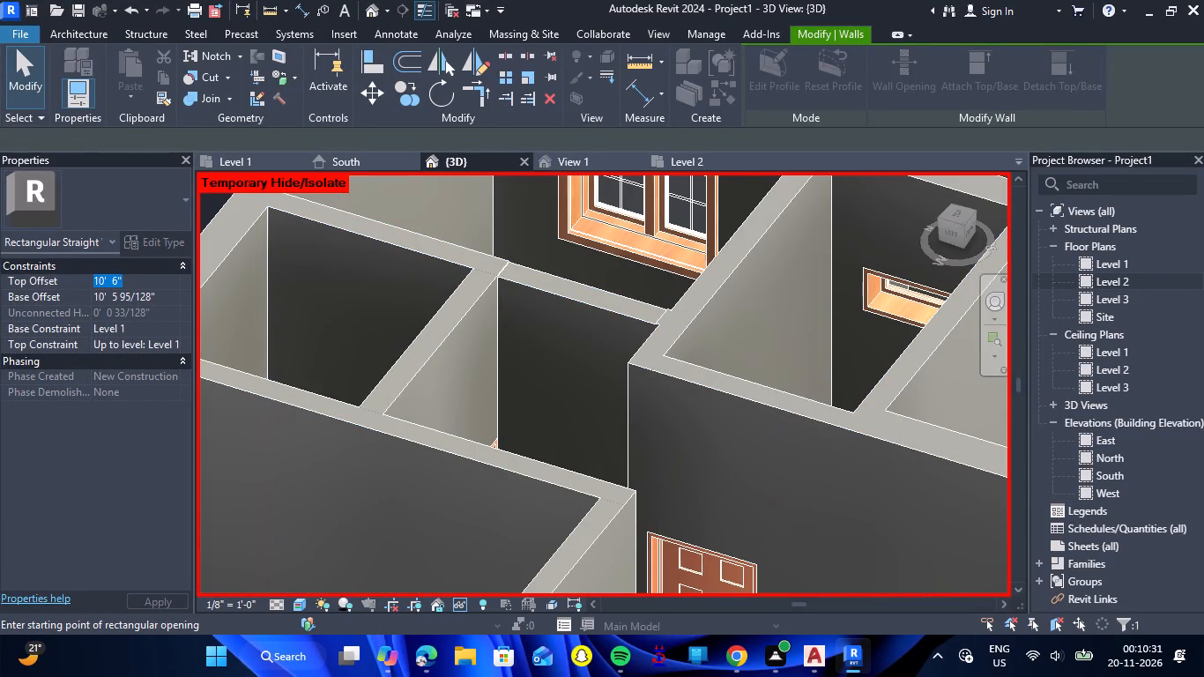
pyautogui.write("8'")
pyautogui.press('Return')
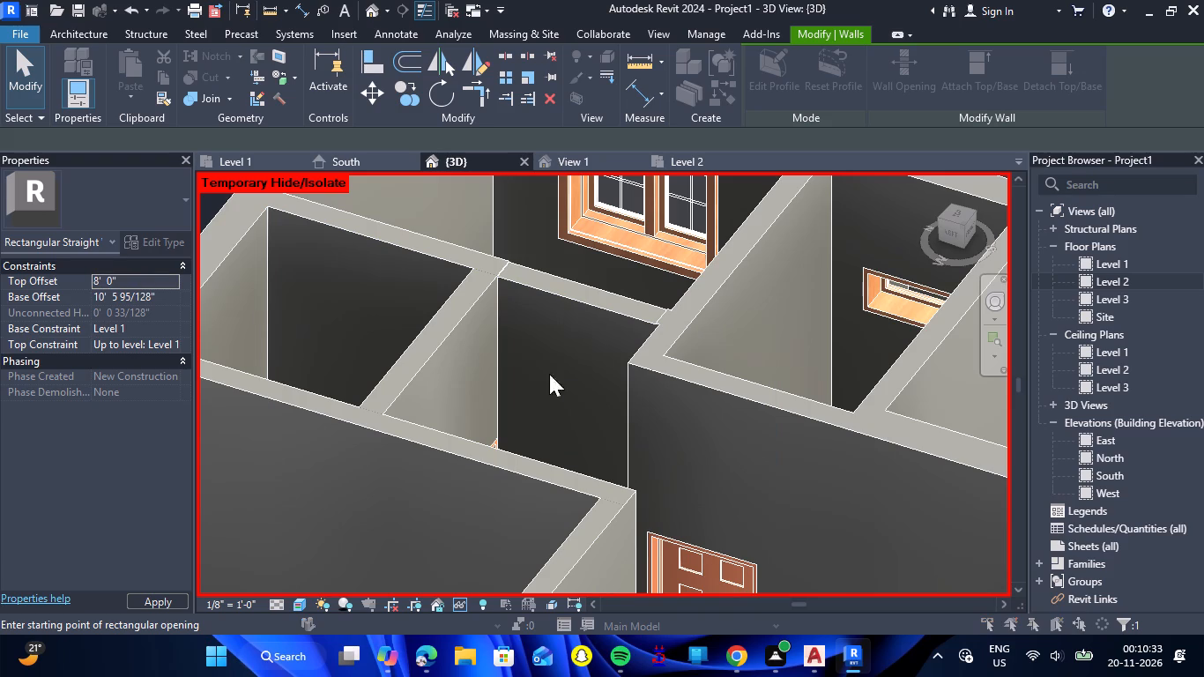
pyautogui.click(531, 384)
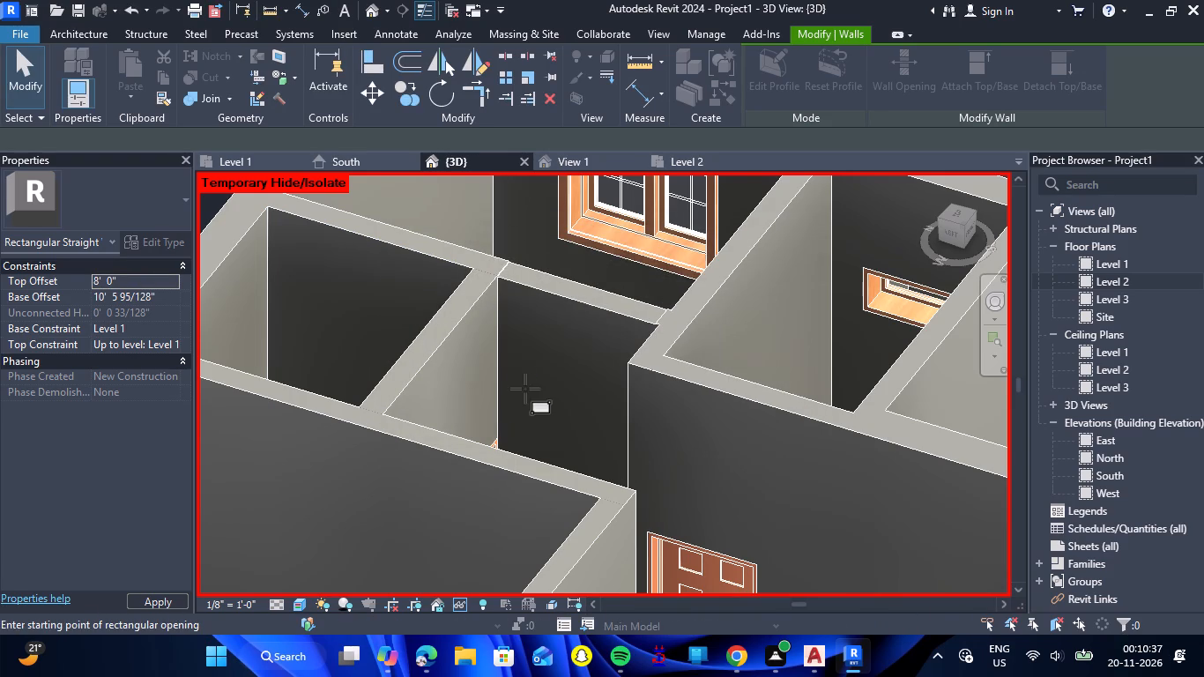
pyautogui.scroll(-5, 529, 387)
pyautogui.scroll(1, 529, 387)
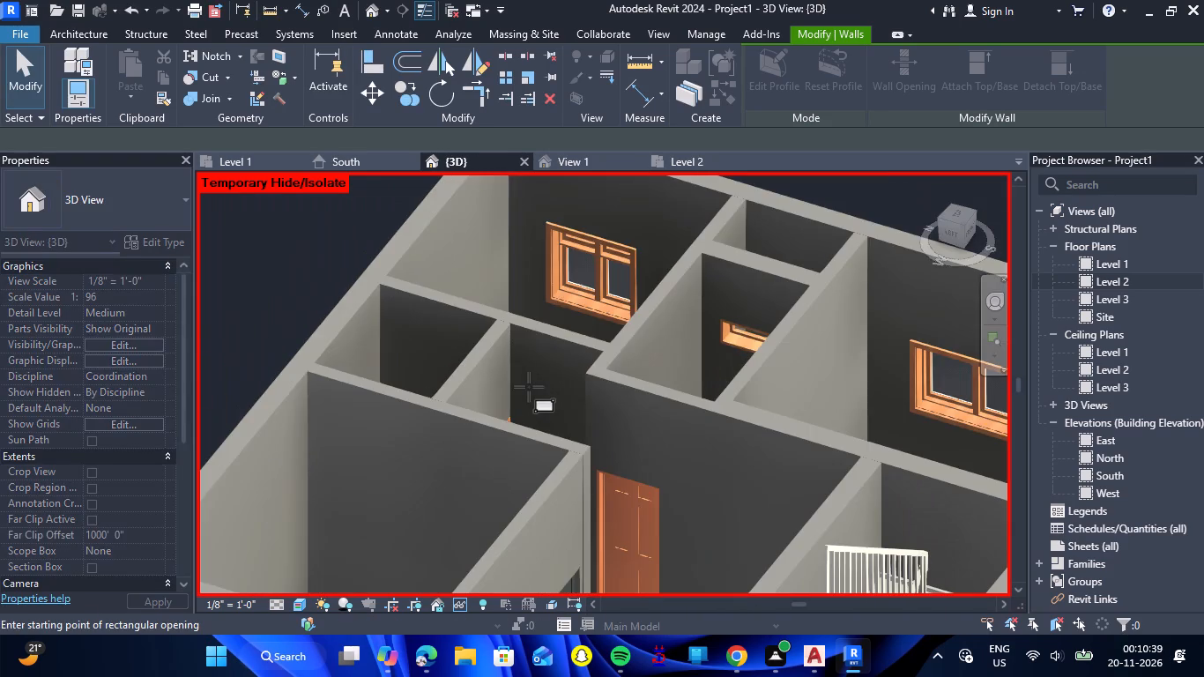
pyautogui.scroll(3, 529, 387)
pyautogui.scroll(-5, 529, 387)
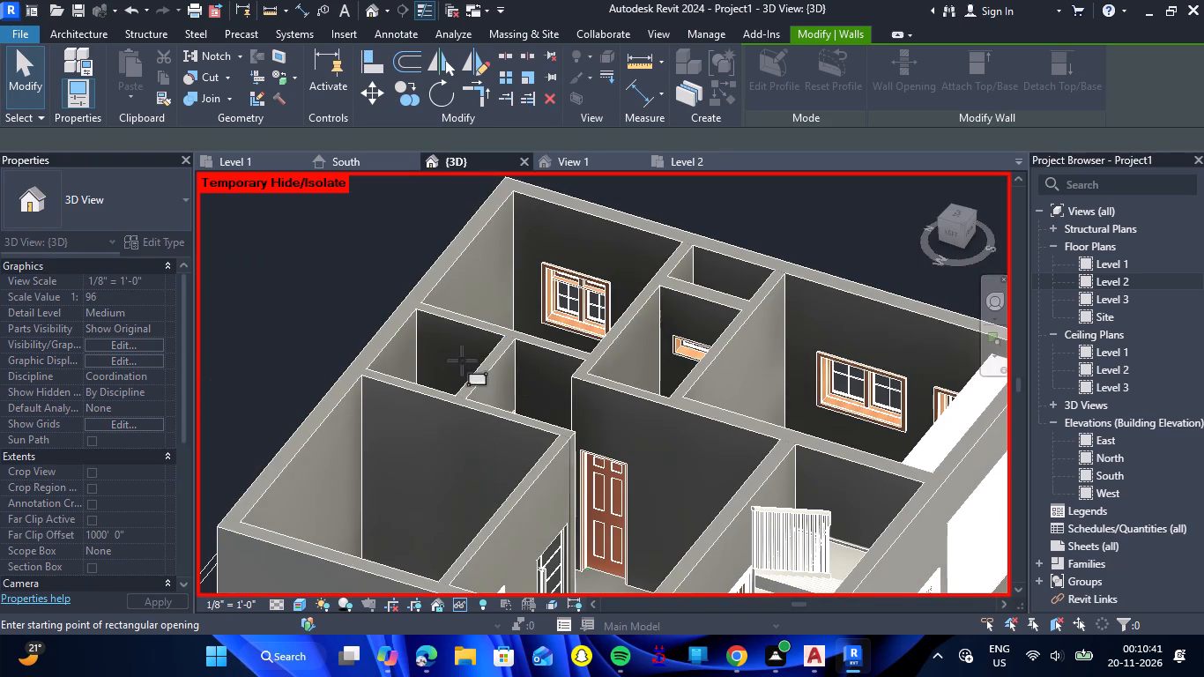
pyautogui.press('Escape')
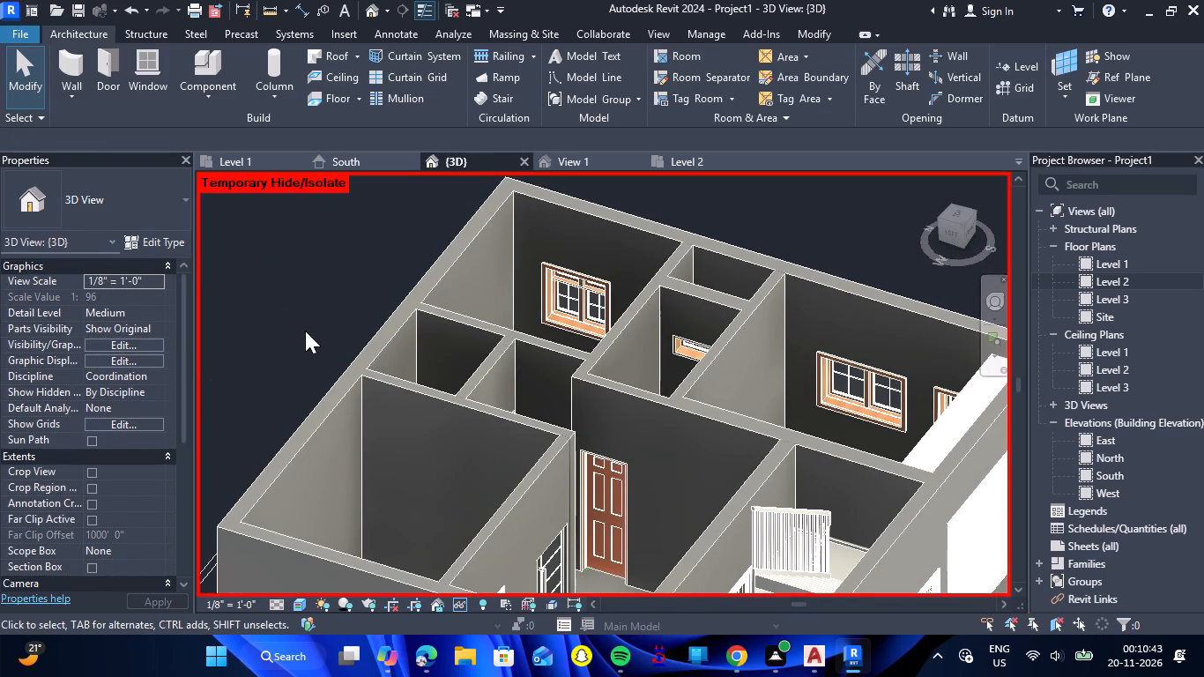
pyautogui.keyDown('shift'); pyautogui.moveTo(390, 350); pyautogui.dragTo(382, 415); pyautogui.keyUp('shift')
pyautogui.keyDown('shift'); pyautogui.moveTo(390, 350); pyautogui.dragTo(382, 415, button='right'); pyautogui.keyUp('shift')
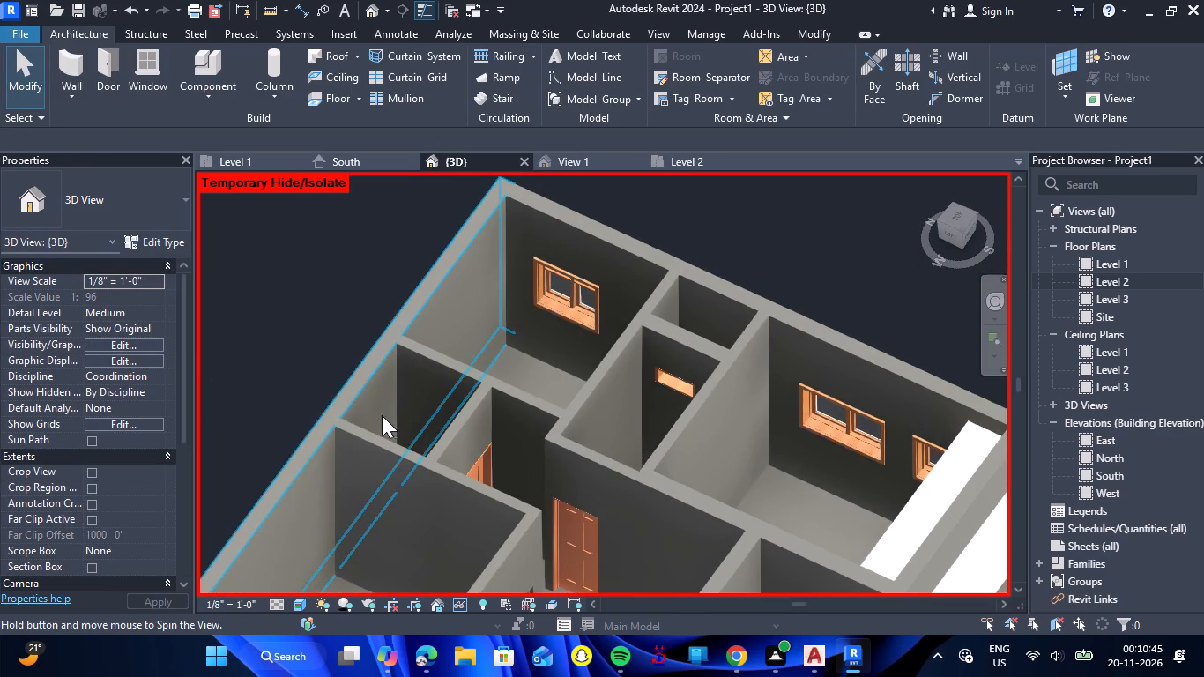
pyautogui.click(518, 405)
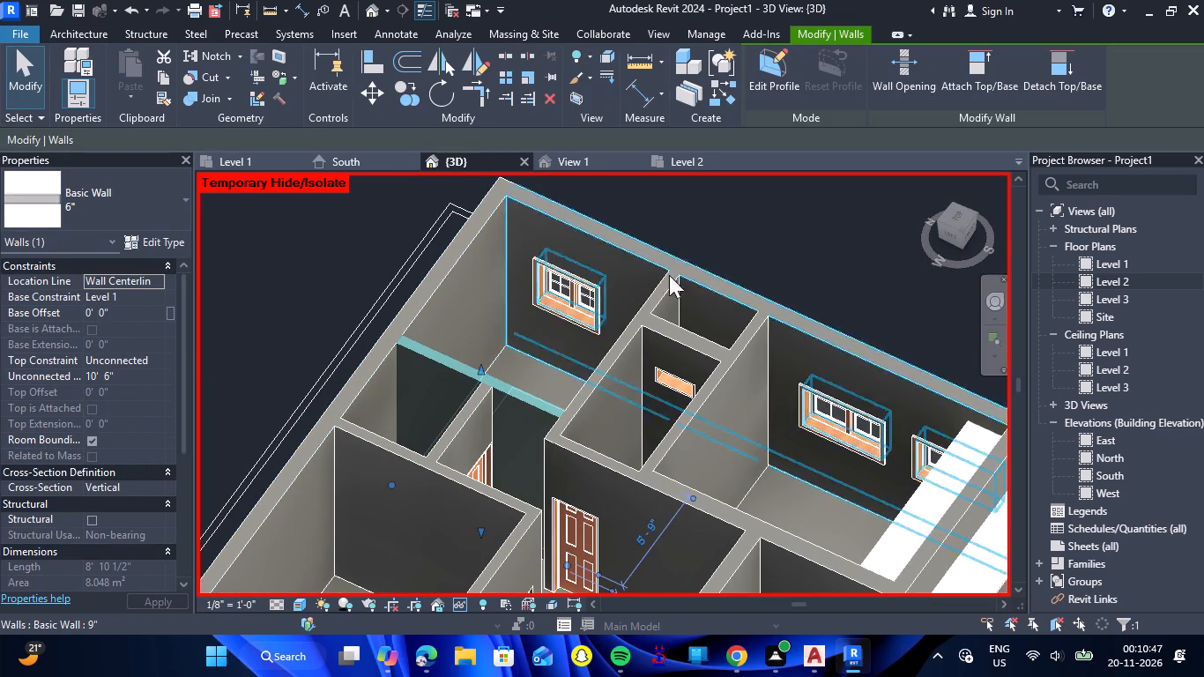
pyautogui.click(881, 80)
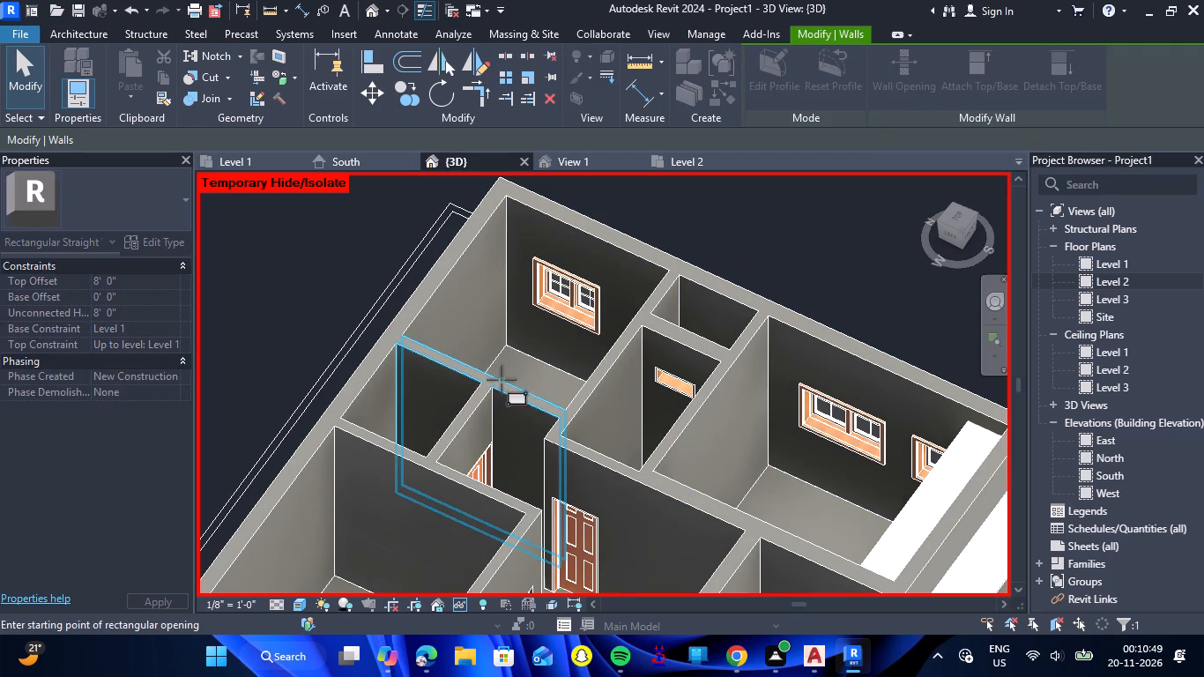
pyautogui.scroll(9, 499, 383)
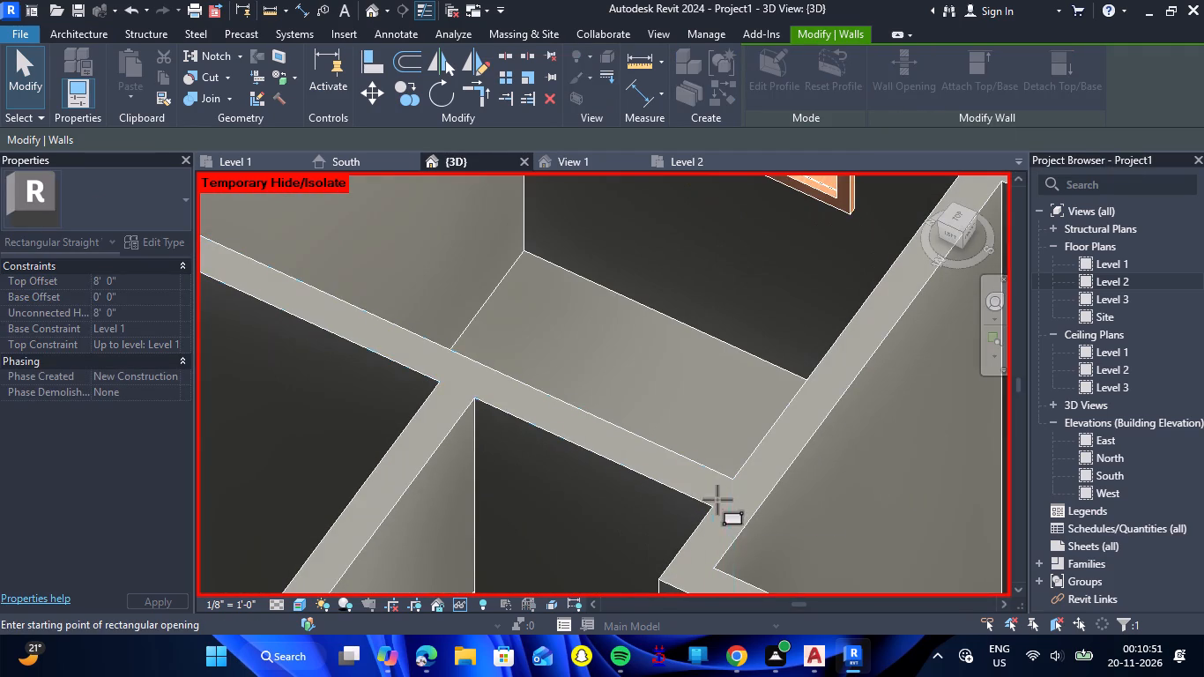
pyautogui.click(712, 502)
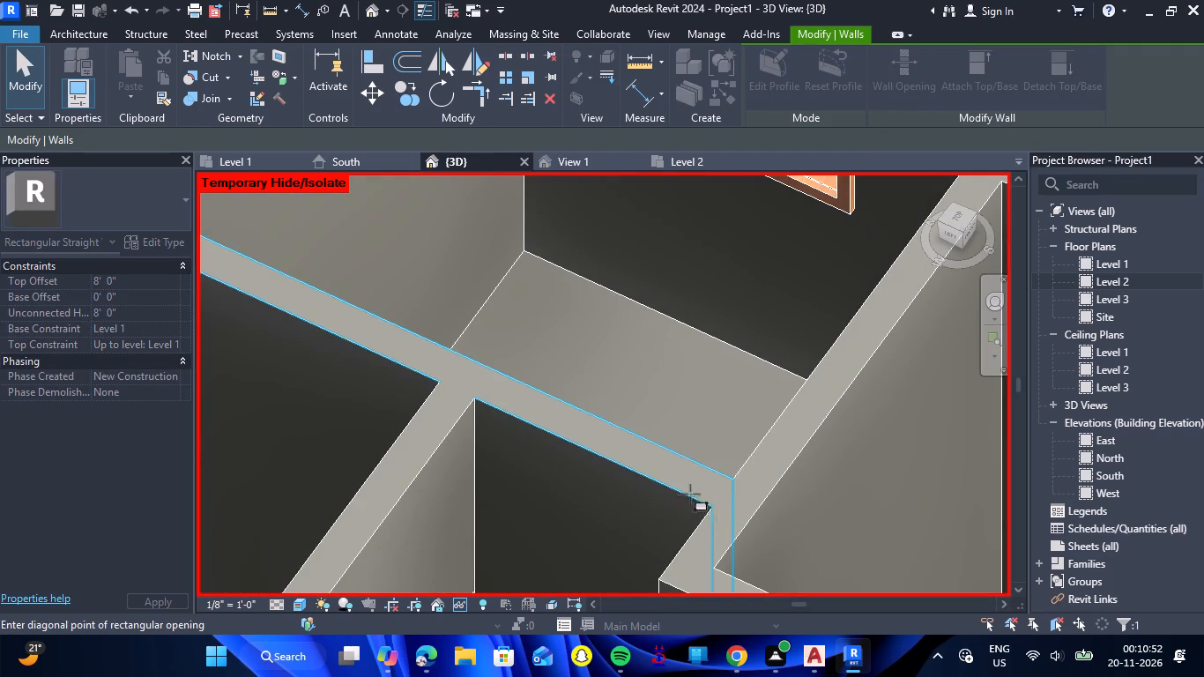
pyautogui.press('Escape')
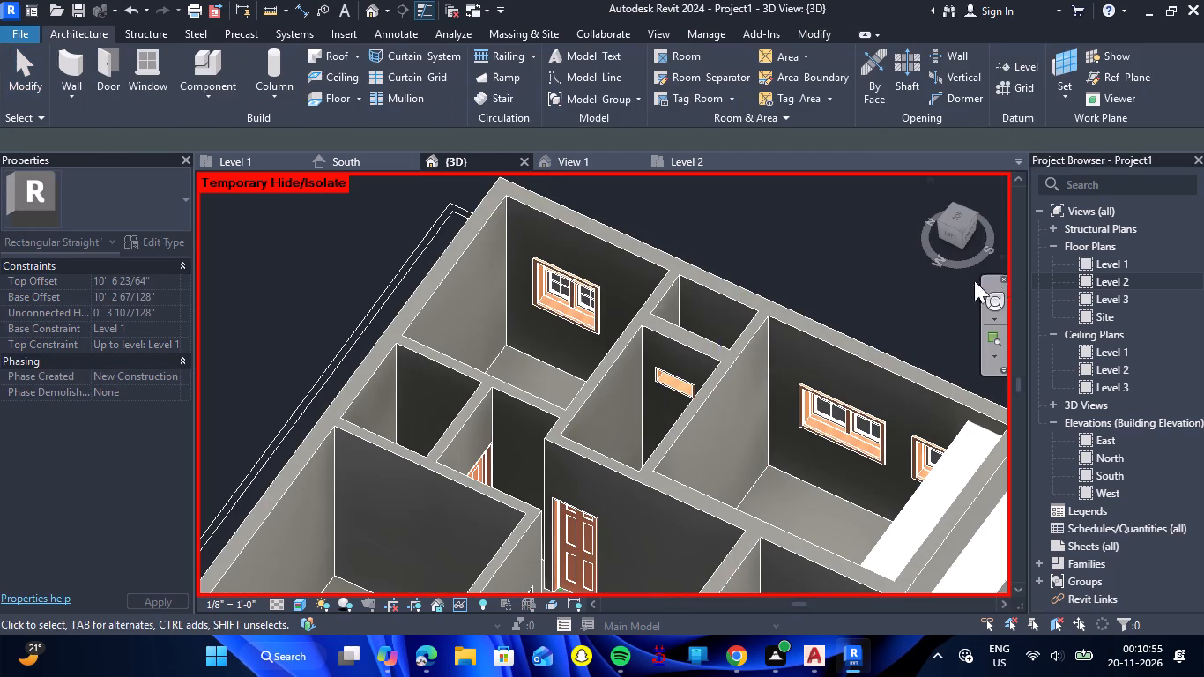
# Show the 3D view from the top in the Wireframe visual style, framed on the wall between the kitchen and store.
pyautogui.doubleClick(956, 221)
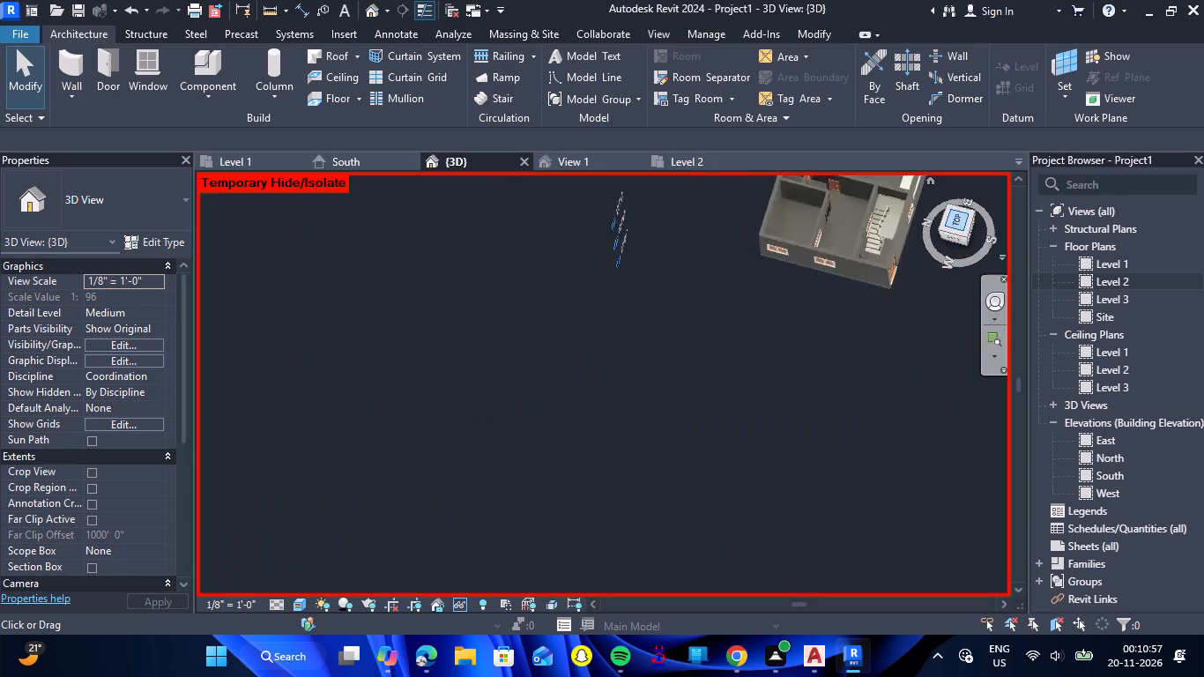
pyautogui.scroll(6, 576, 365)
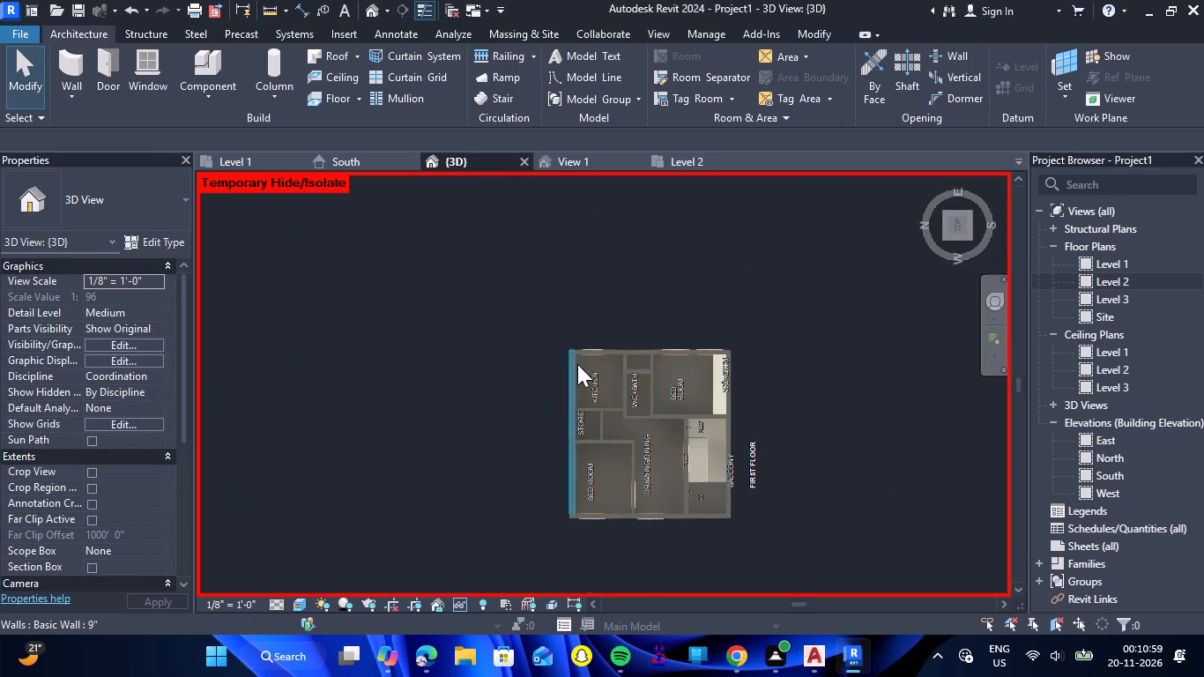
pyautogui.scroll(19, 614, 404)
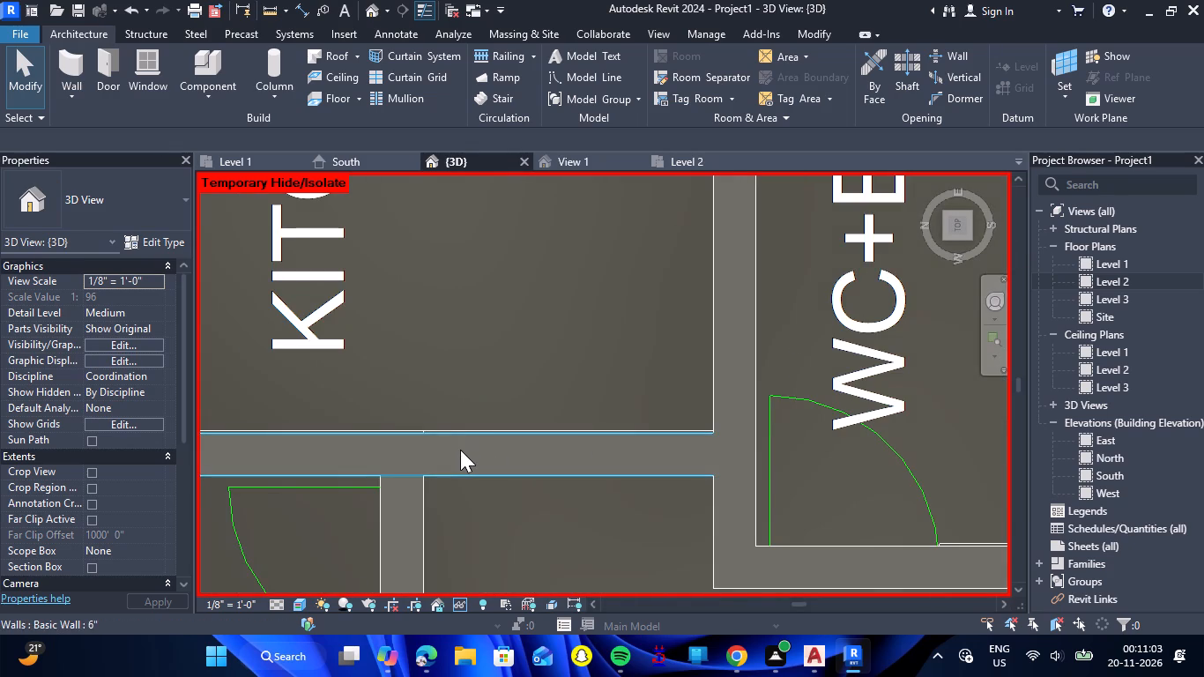
pyautogui.scroll(1, 460, 450)
pyautogui.scroll(-5, 482, 395)
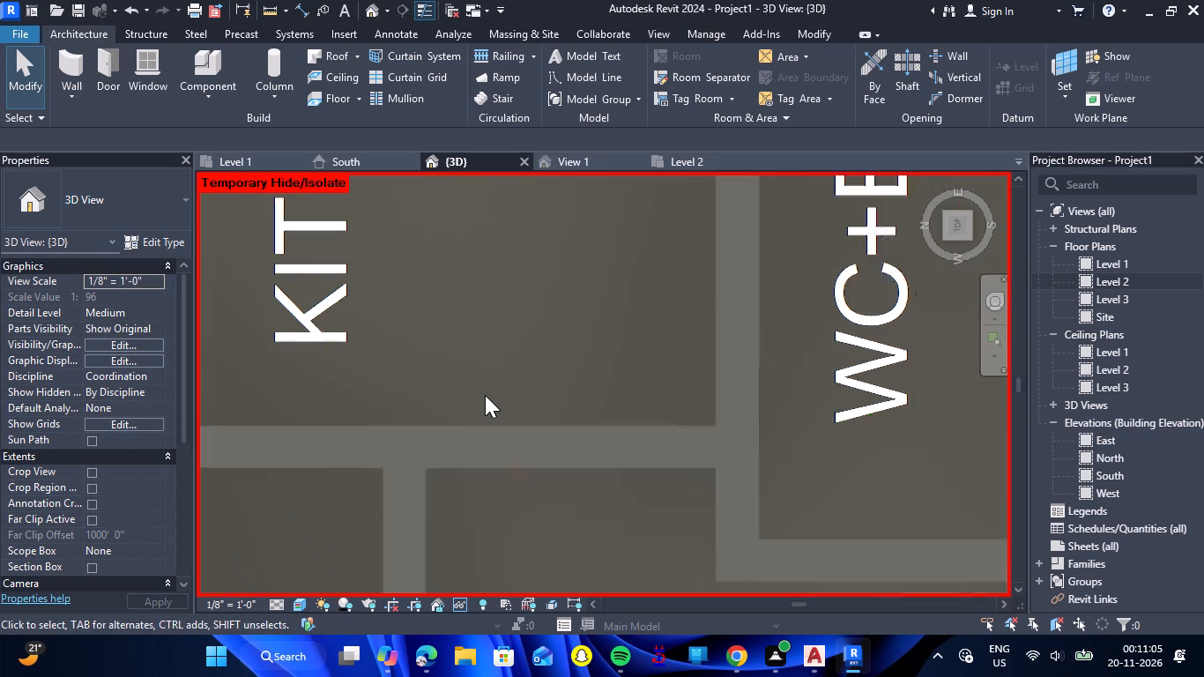
pyautogui.click(306, 606)
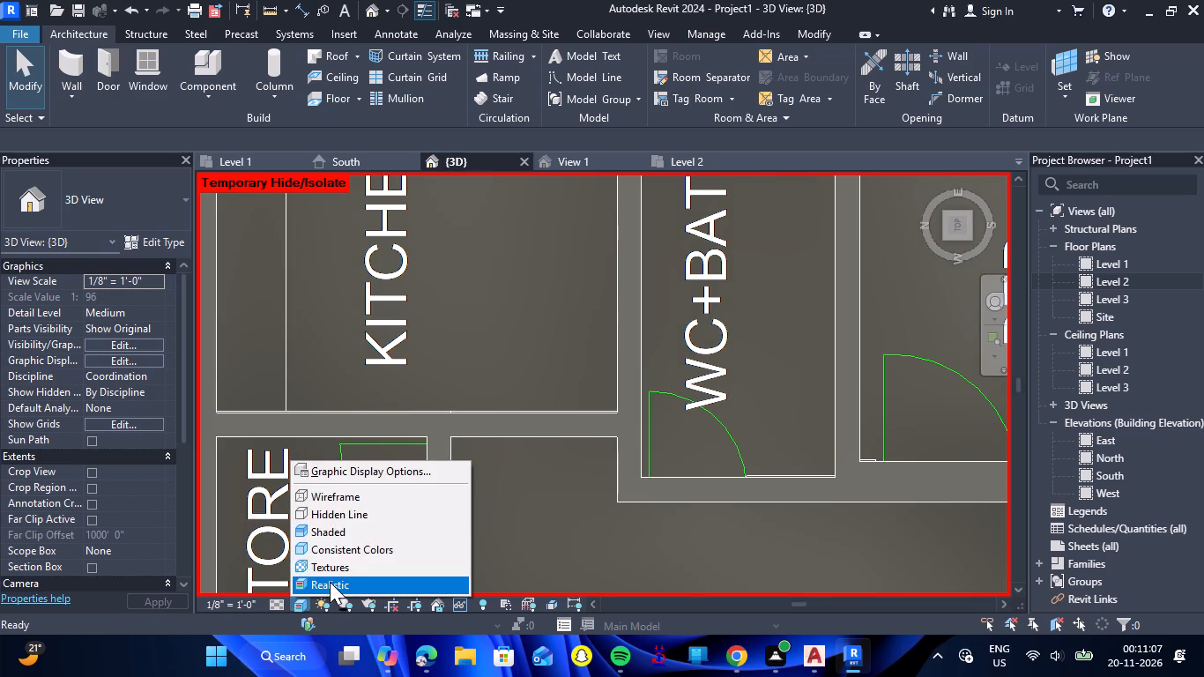
pyautogui.click(336, 499)
pyautogui.scroll(4, 462, 416)
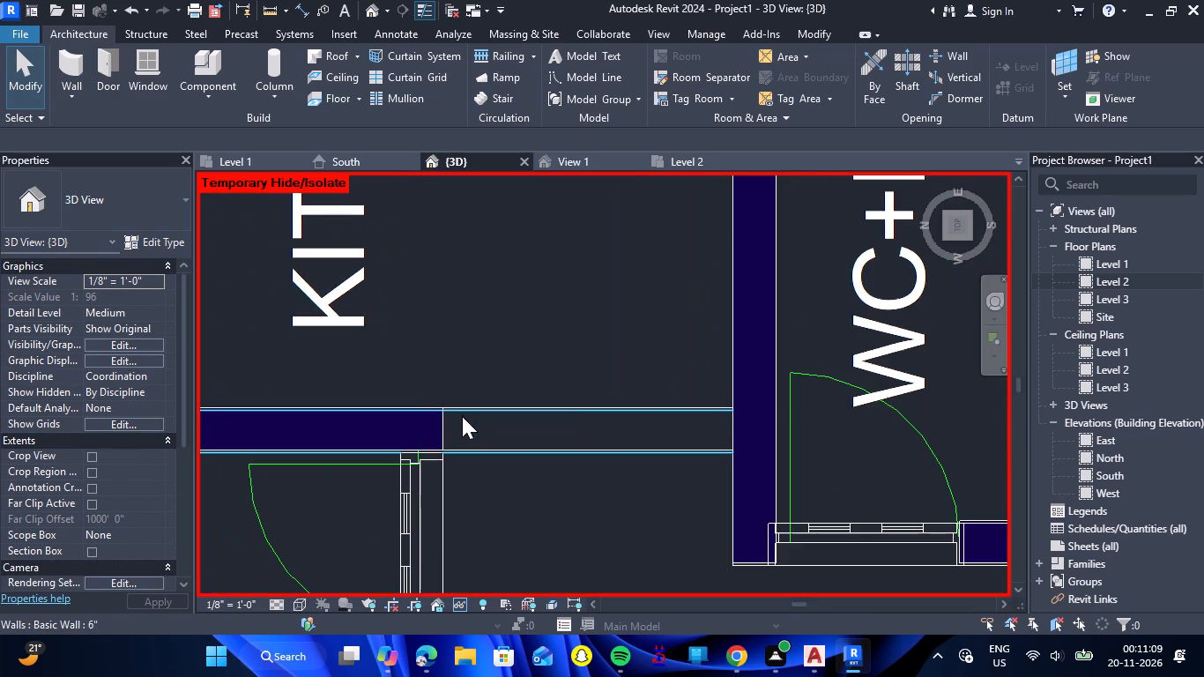
pyautogui.scroll(2, 502, 448)
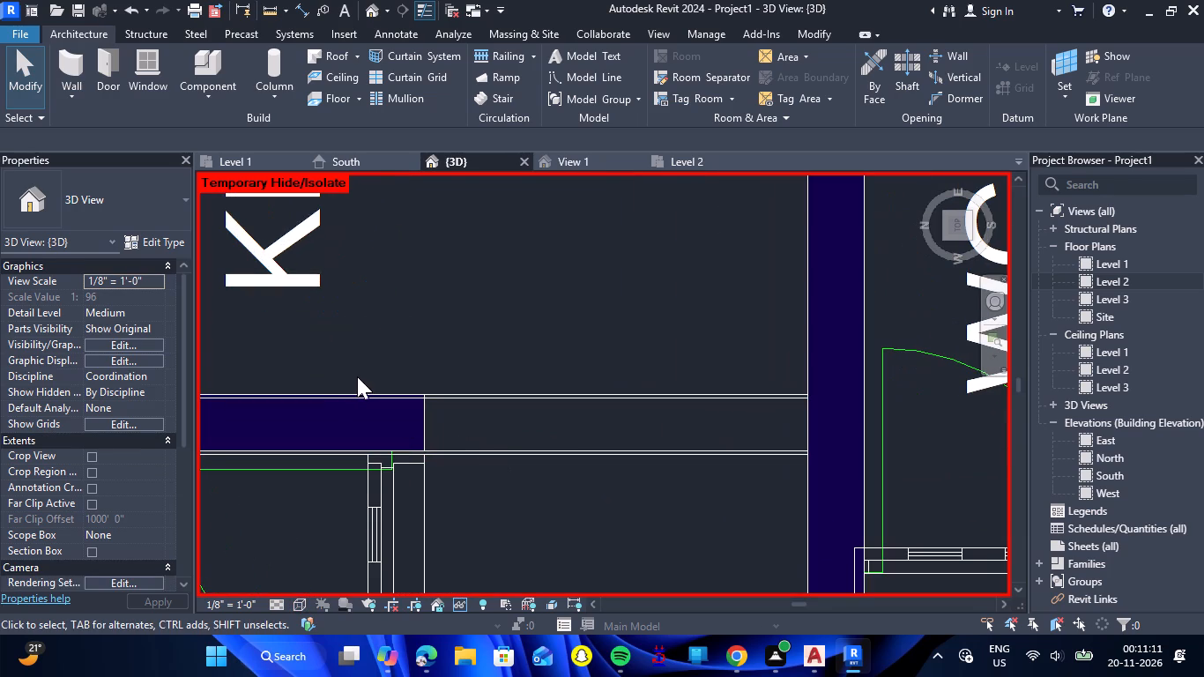
# Cut an 8' 0" high Wall Opening in the kitchen's 6" wall from the store partition to the WC/bath wall, unjoining the conflicting elements.
pyautogui.click(646, 456)
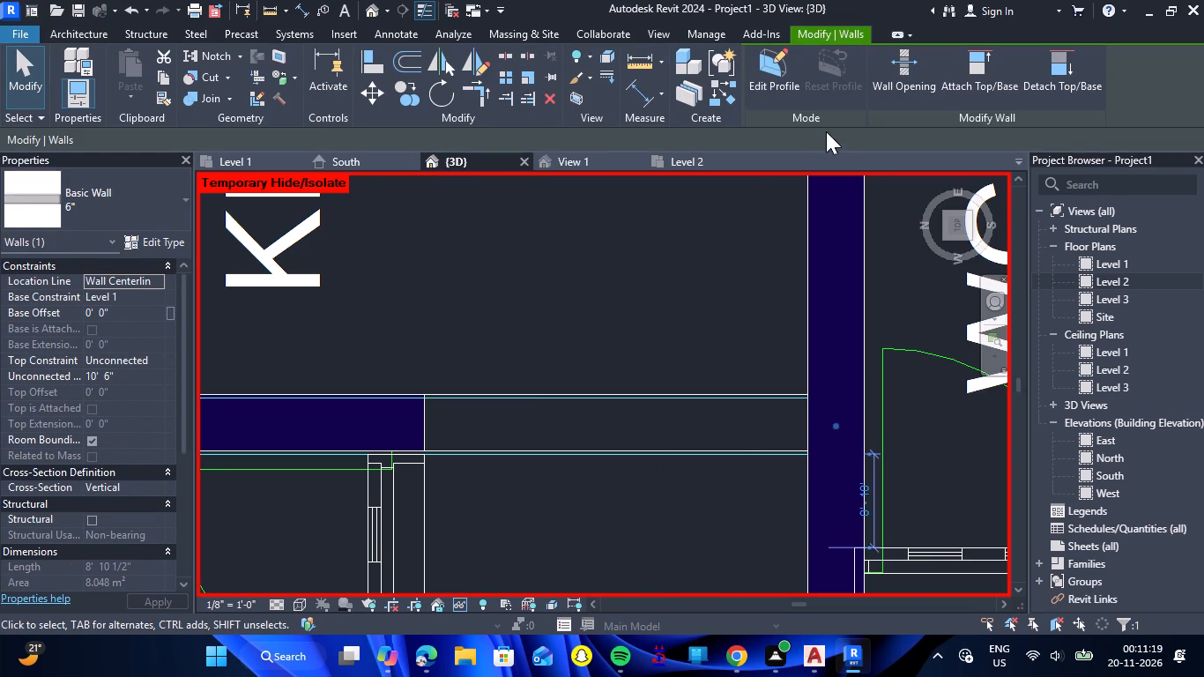
pyautogui.click(892, 81)
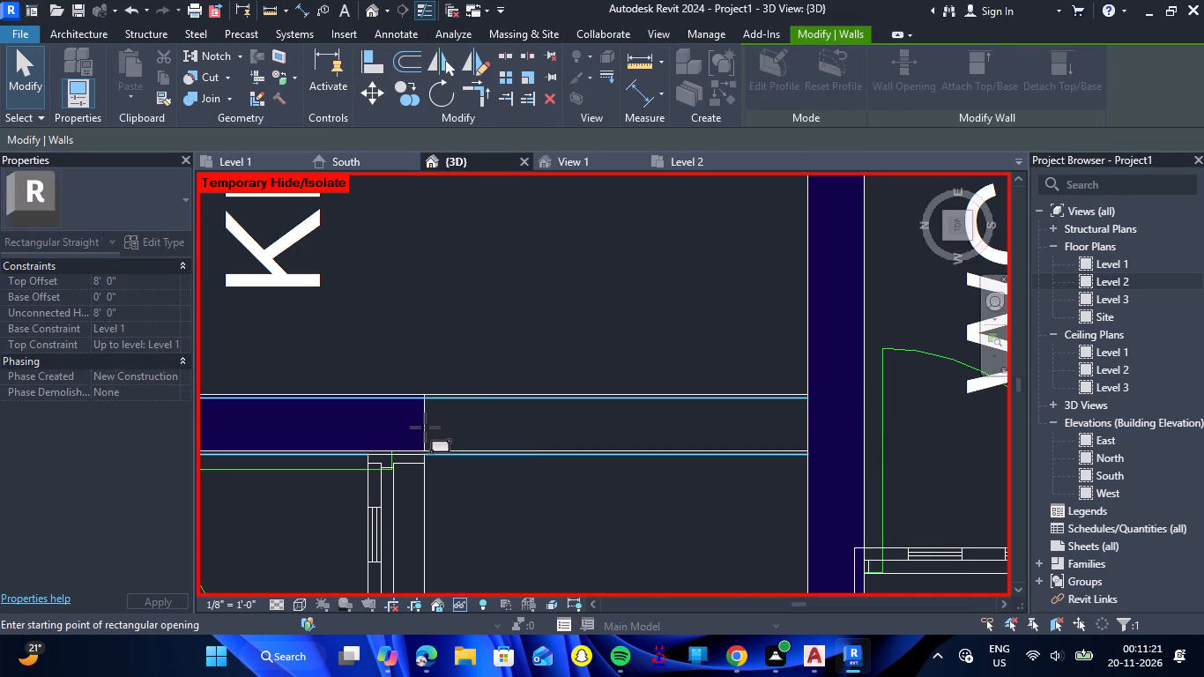
pyautogui.click(425, 428)
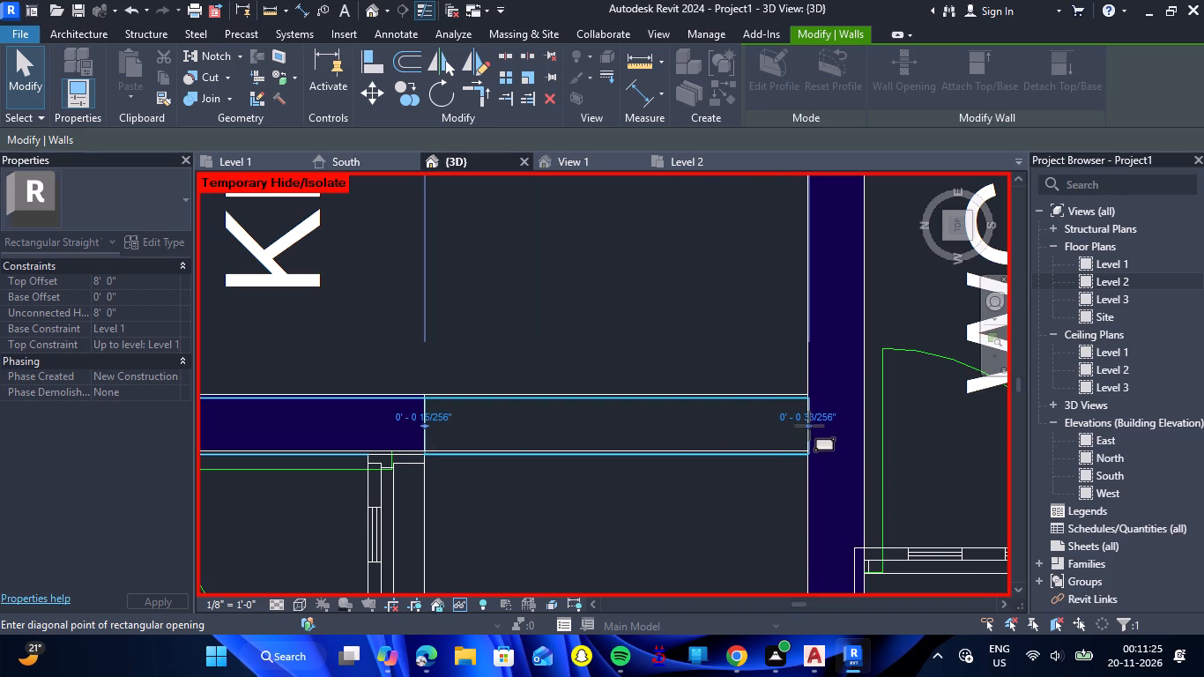
pyautogui.click(809, 426)
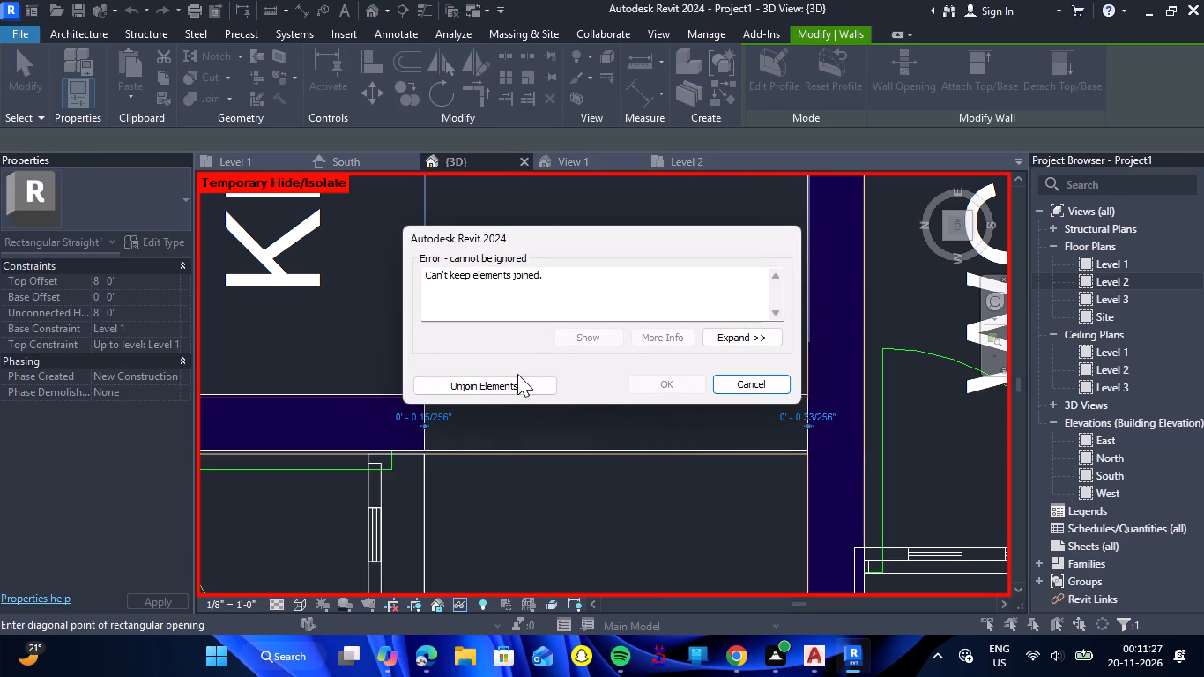
pyautogui.click(498, 381)
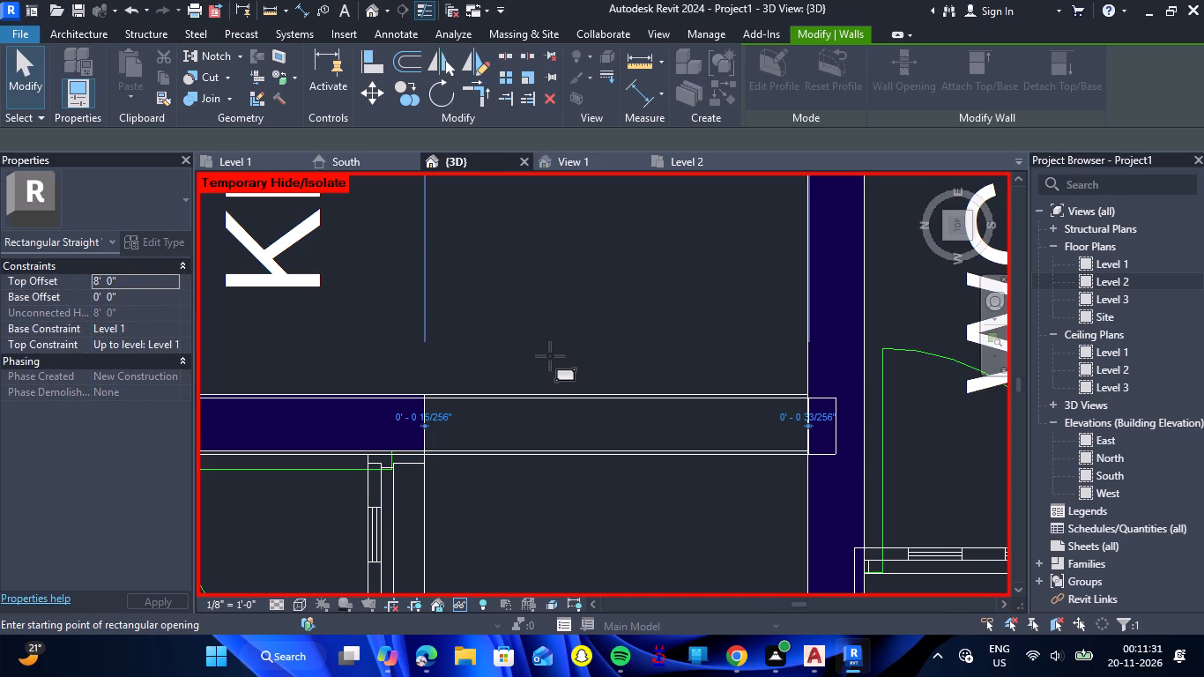
pyautogui.press('Escape')
pyautogui.scroll(-6, 661, 469)
pyautogui.press('Escape')
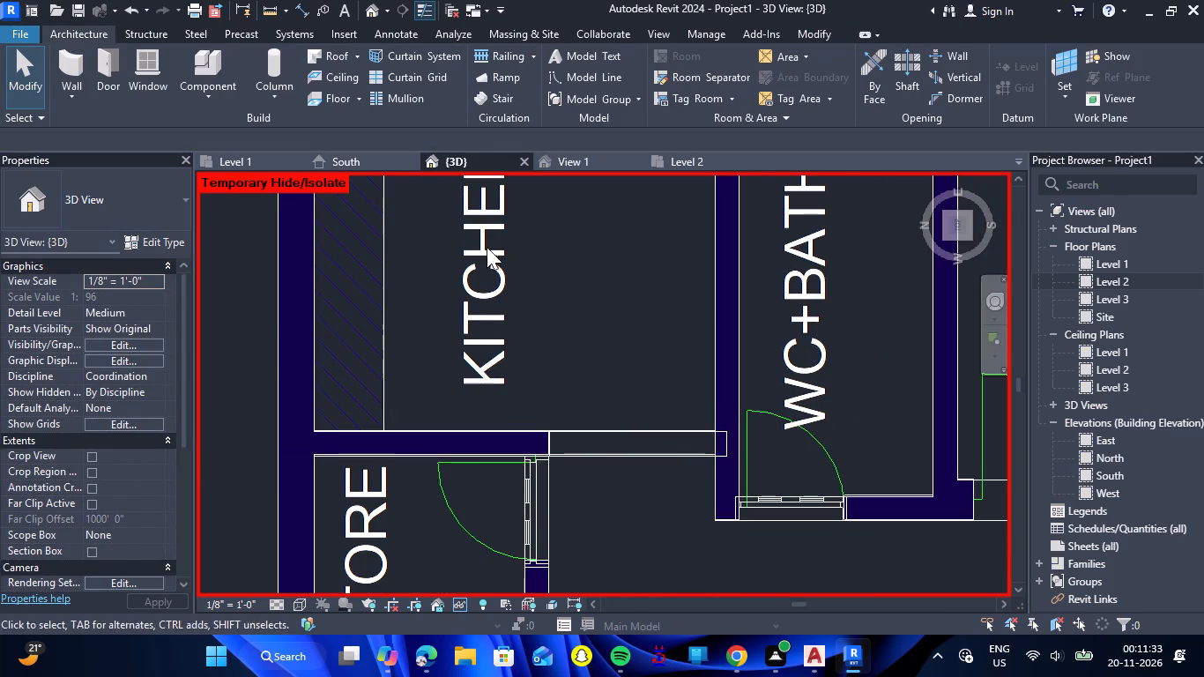
# Tilt the 3D view off the top and set its visual style to Realistic.
pyautogui.click(957, 238)
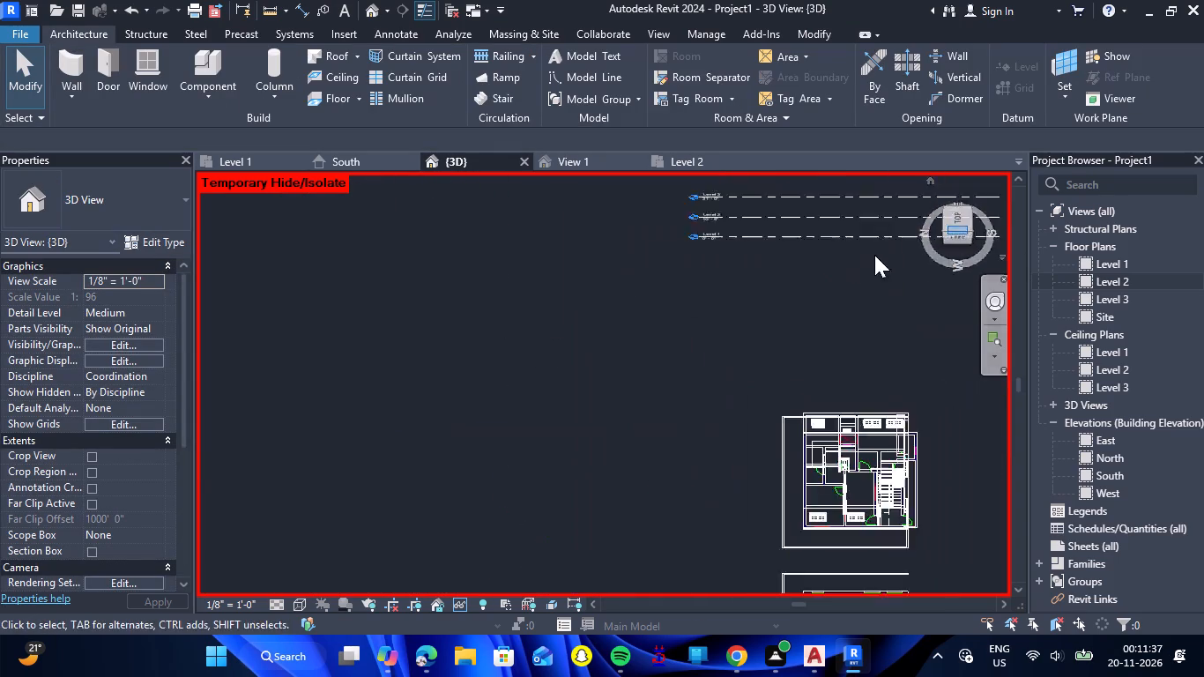
pyautogui.click(298, 610)
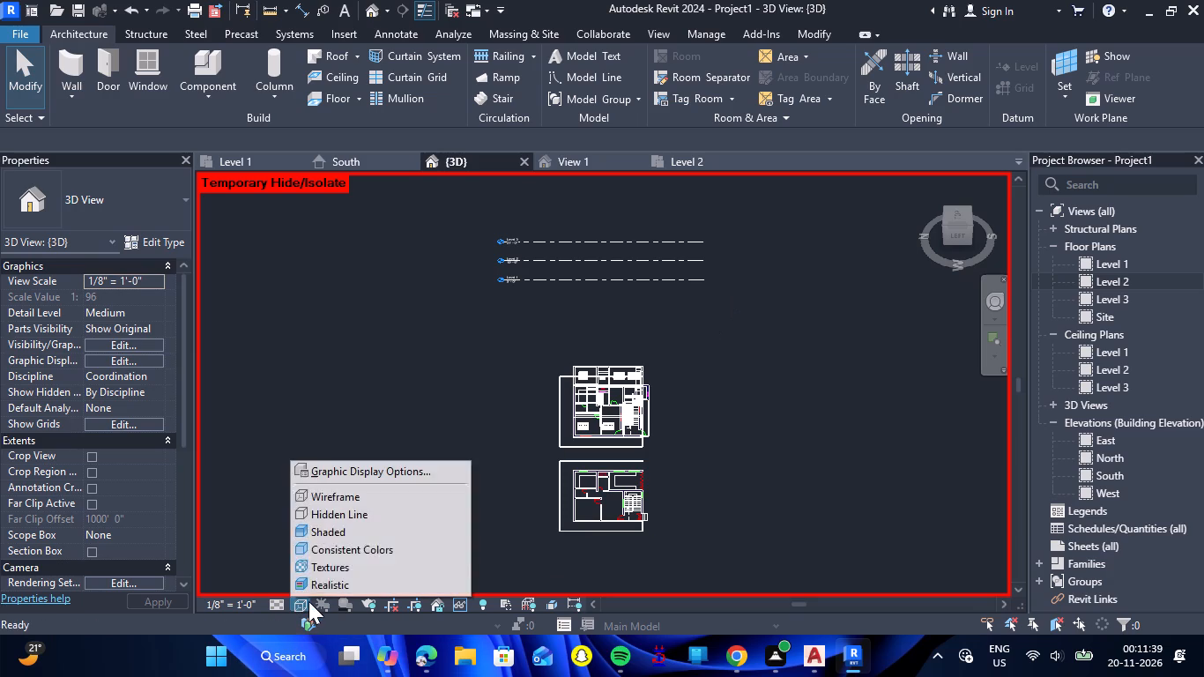
pyautogui.doubleClick(344, 588)
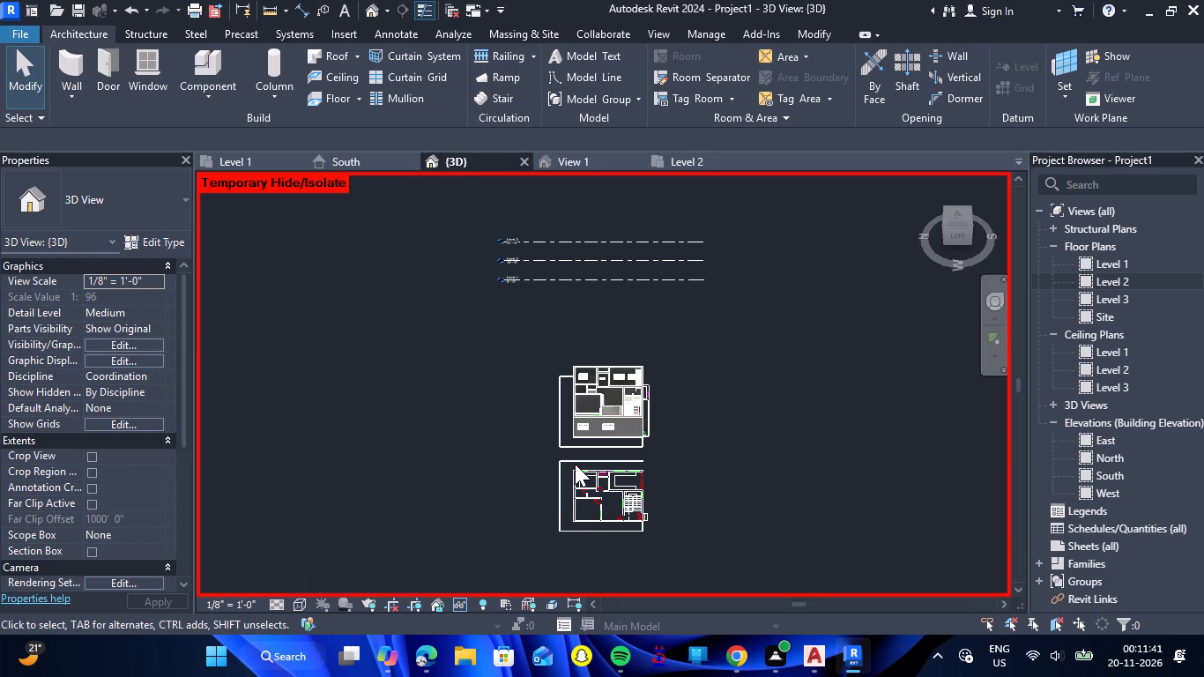
# Examine the new kitchen entrance opening and the surrounding ground-floor rooms from several angles.
pyautogui.scroll(14, 623, 389)
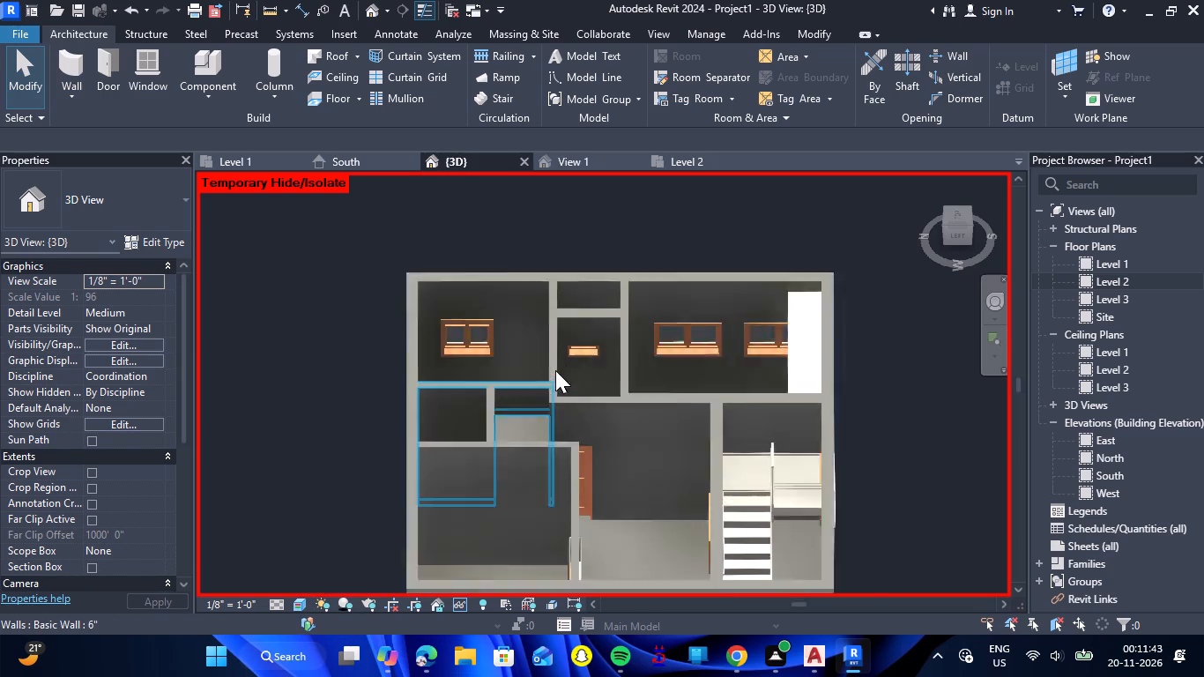
pyautogui.scroll(8, 528, 398)
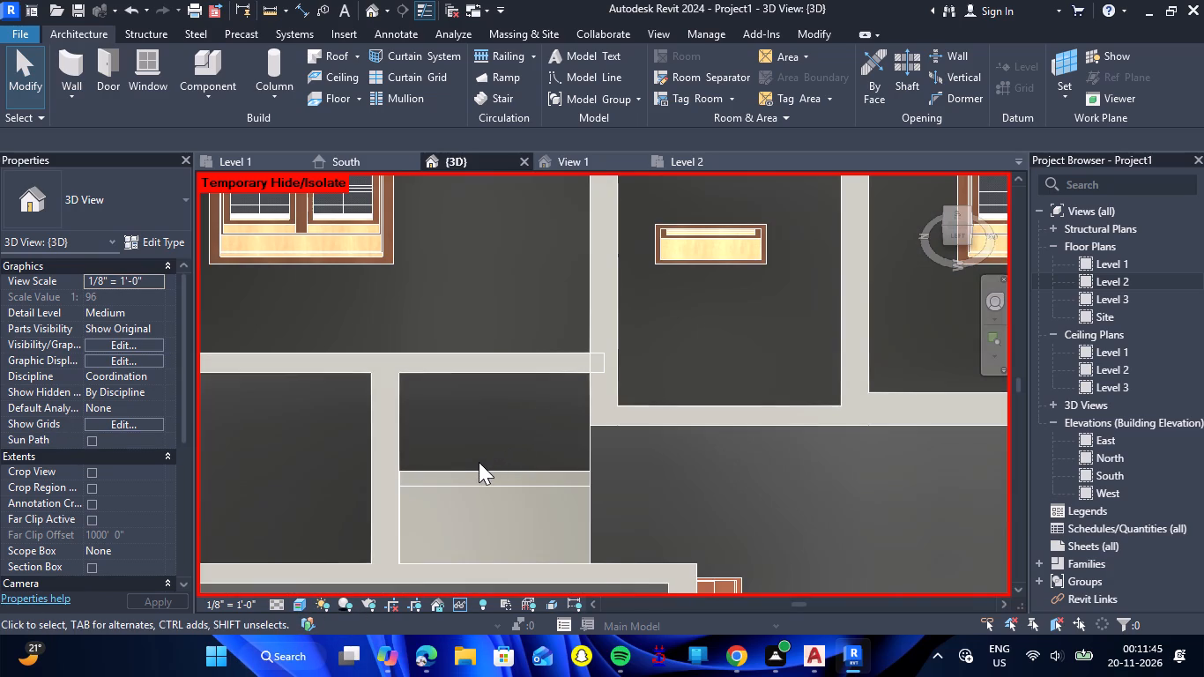
pyautogui.click(454, 373)
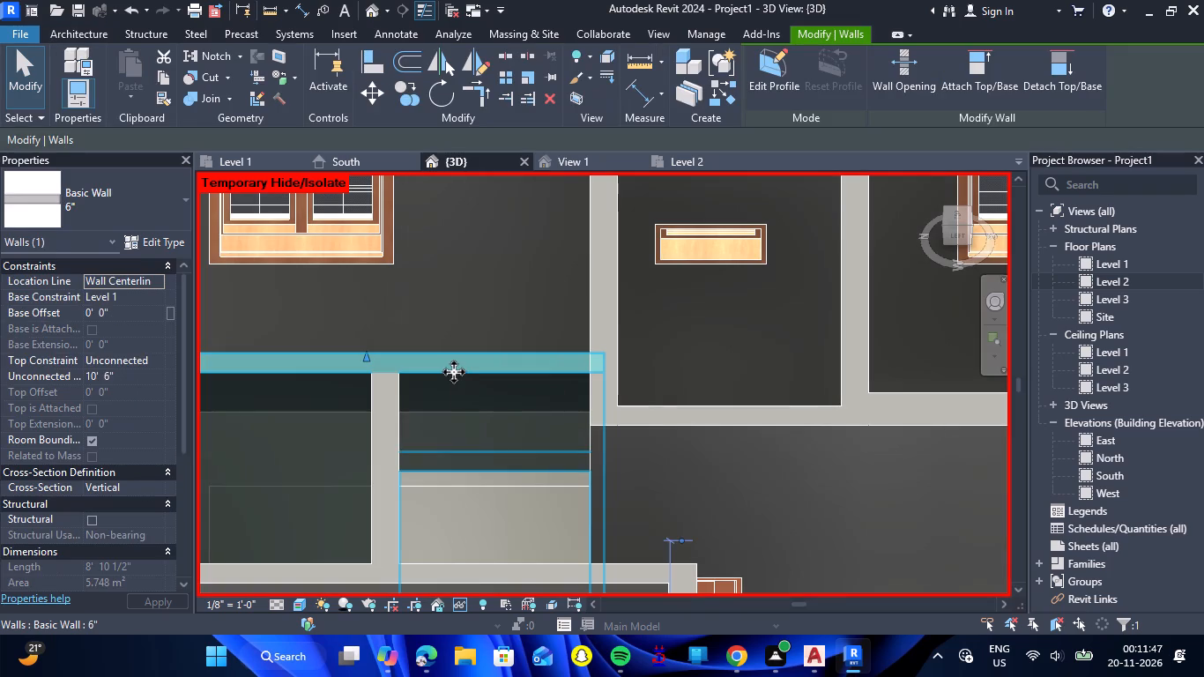
pyautogui.press('Escape')
pyautogui.scroll(-4, 454, 372)
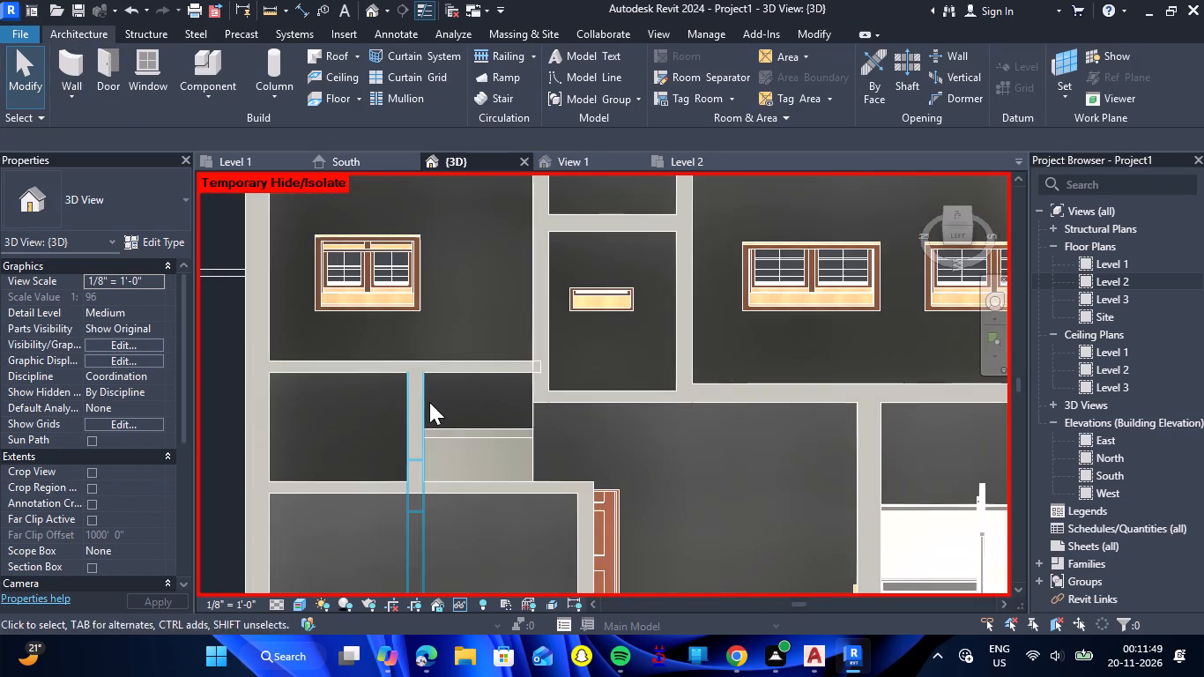
pyautogui.scroll(-6, 473, 370)
pyautogui.scroll(17, 489, 363)
pyautogui.press('Escape')
pyautogui.scroll(-7, 490, 363)
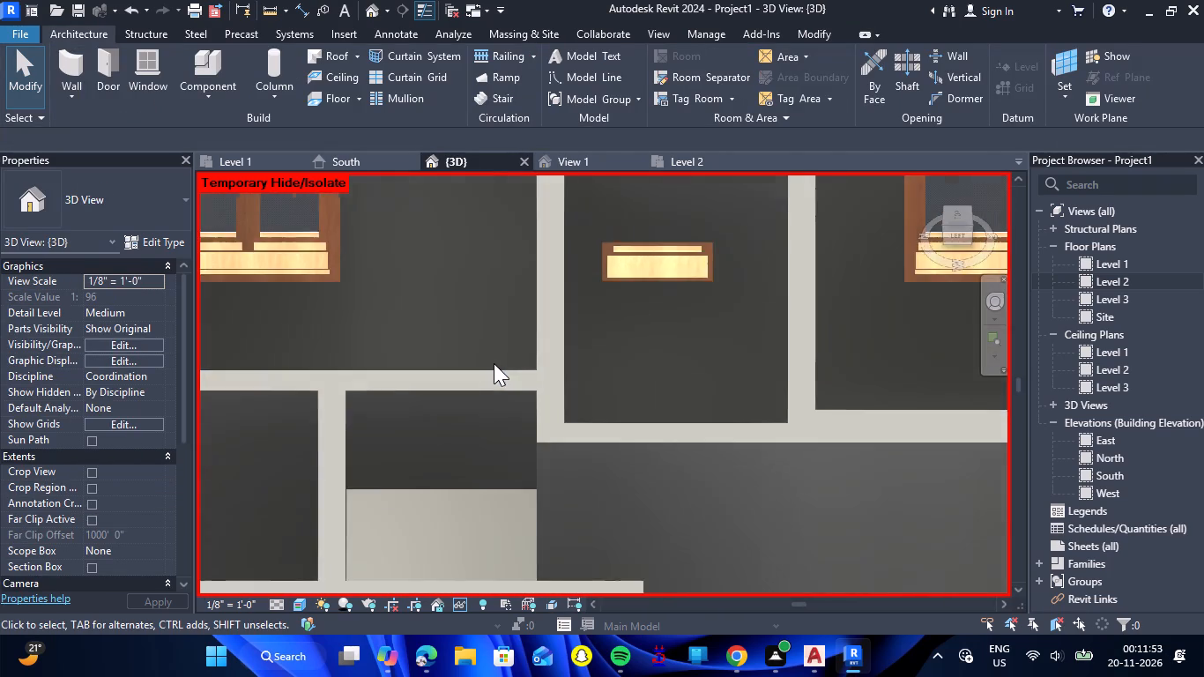
pyautogui.scroll(-10, 494, 363)
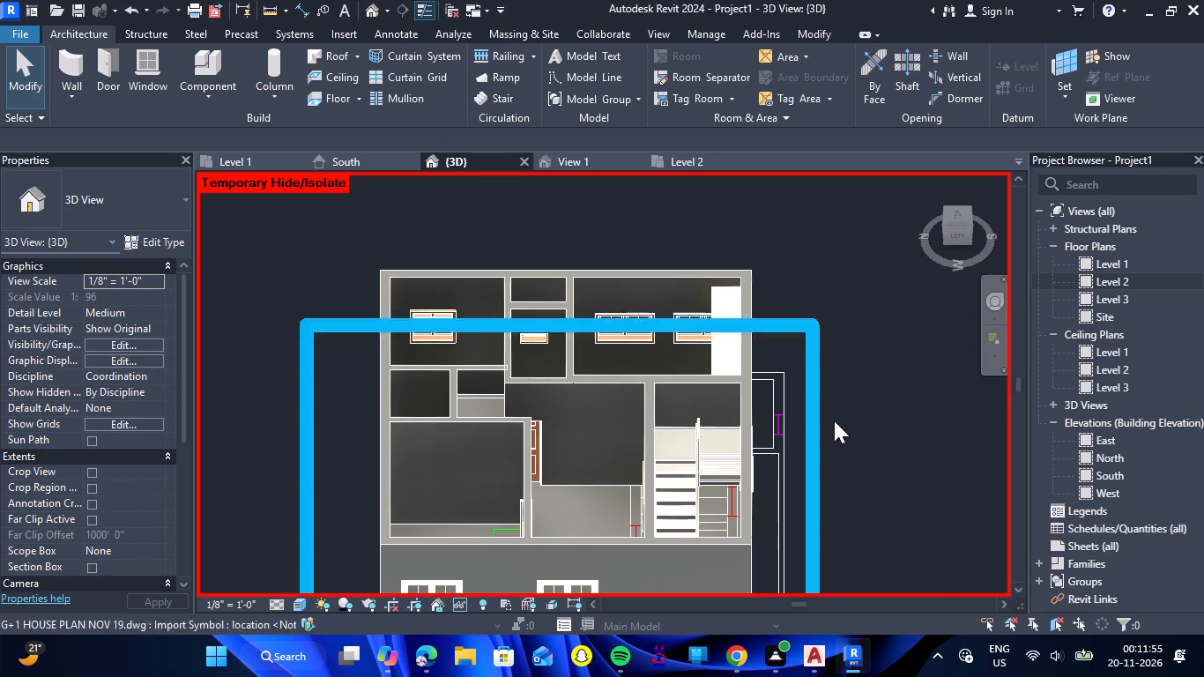
pyautogui.keyDown('shift'); pyautogui.moveTo(874, 434); pyautogui.dragTo(696, 472); pyautogui.keyUp('shift')
pyautogui.keyDown('shift'); pyautogui.moveTo(874, 434); pyautogui.dragTo(696, 472, button='right'); pyautogui.keyUp('shift')
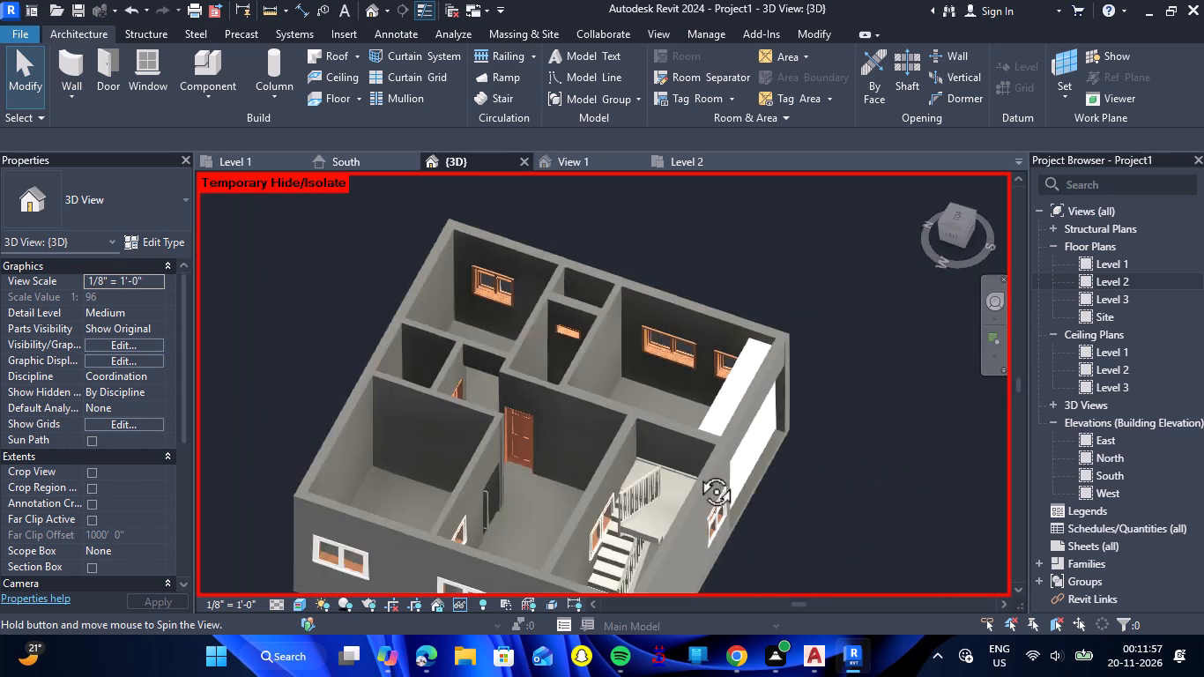
pyautogui.keyDown('shift'); pyautogui.moveTo(696, 472); pyautogui.dragTo(735, 461); pyautogui.keyUp('shift')
pyautogui.keyDown('shift'); pyautogui.moveTo(696, 472); pyautogui.dragTo(735, 461, button='right'); pyautogui.keyUp('shift')
pyautogui.keyDown('shift'); pyautogui.click(735, 461); pyautogui.keyUp('shift')
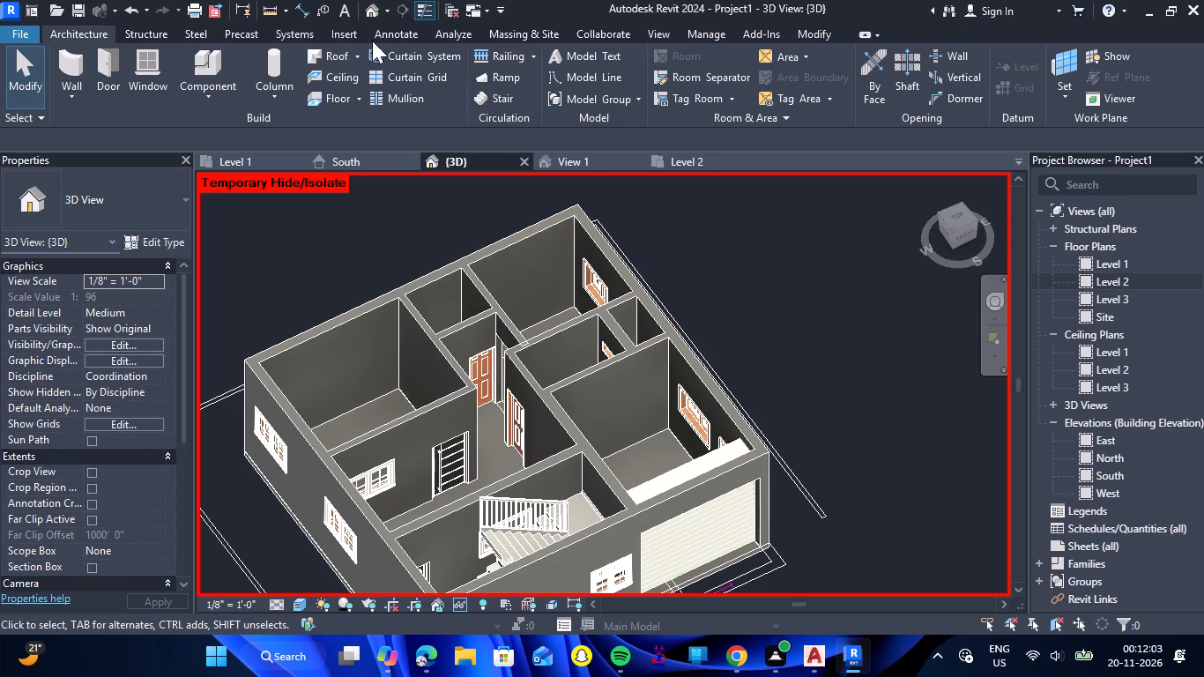
# Create a new project material and name it BED ROOM WALL 1.
pyautogui.click(703, 26)
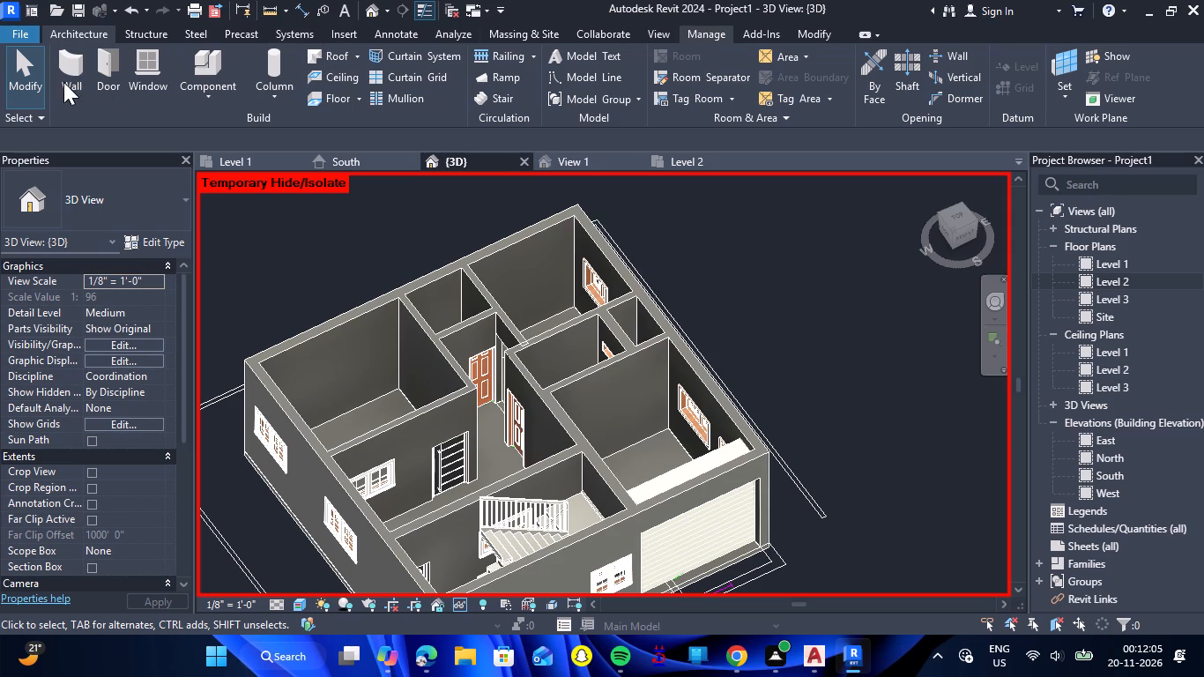
pyautogui.click(75, 78)
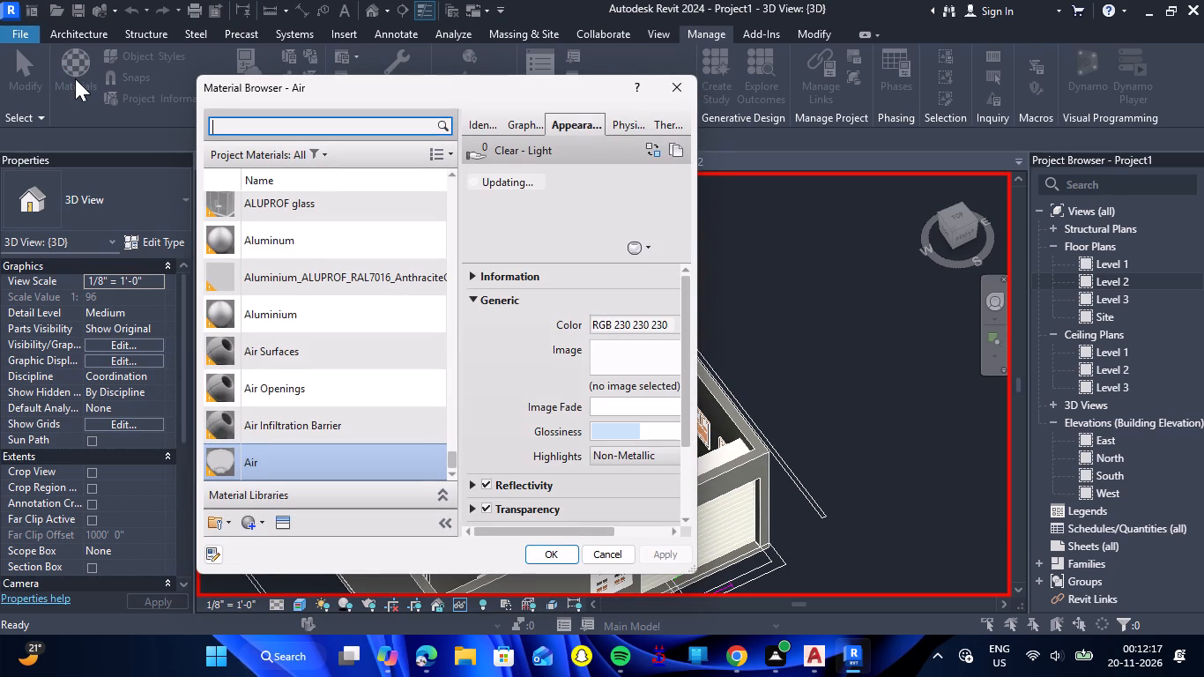
pyautogui.click(259, 523)
pyautogui.doubleClick(261, 538)
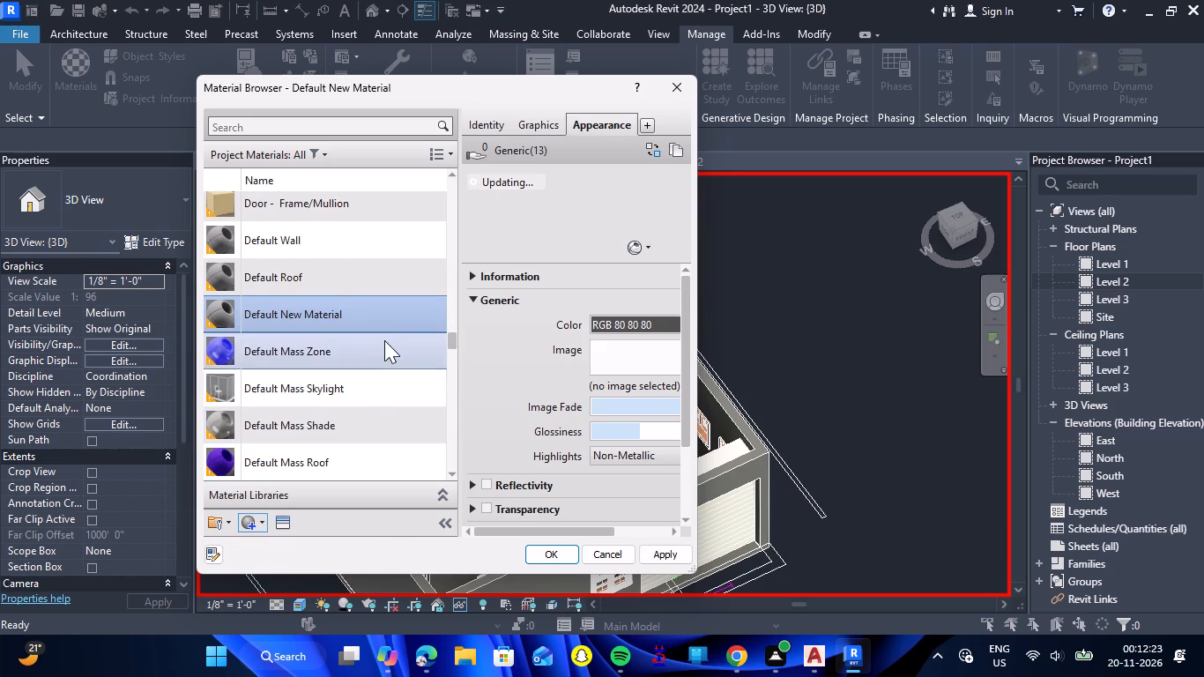
pyautogui.rightClick(384, 326)
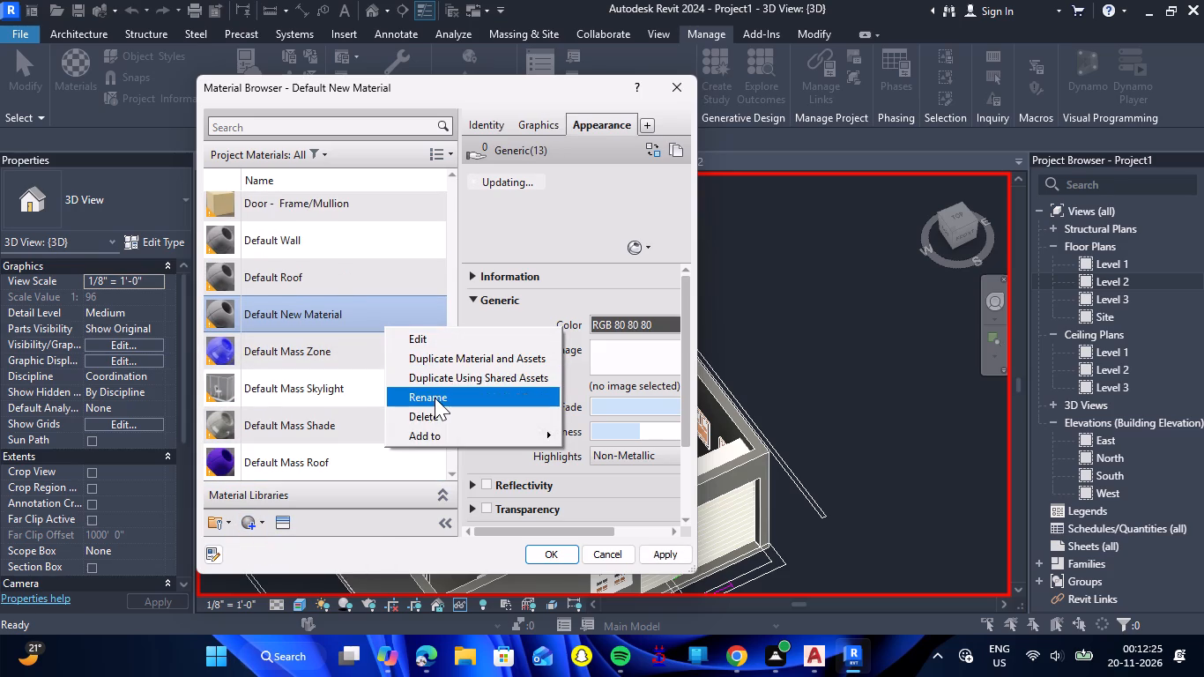
pyautogui.click(435, 398)
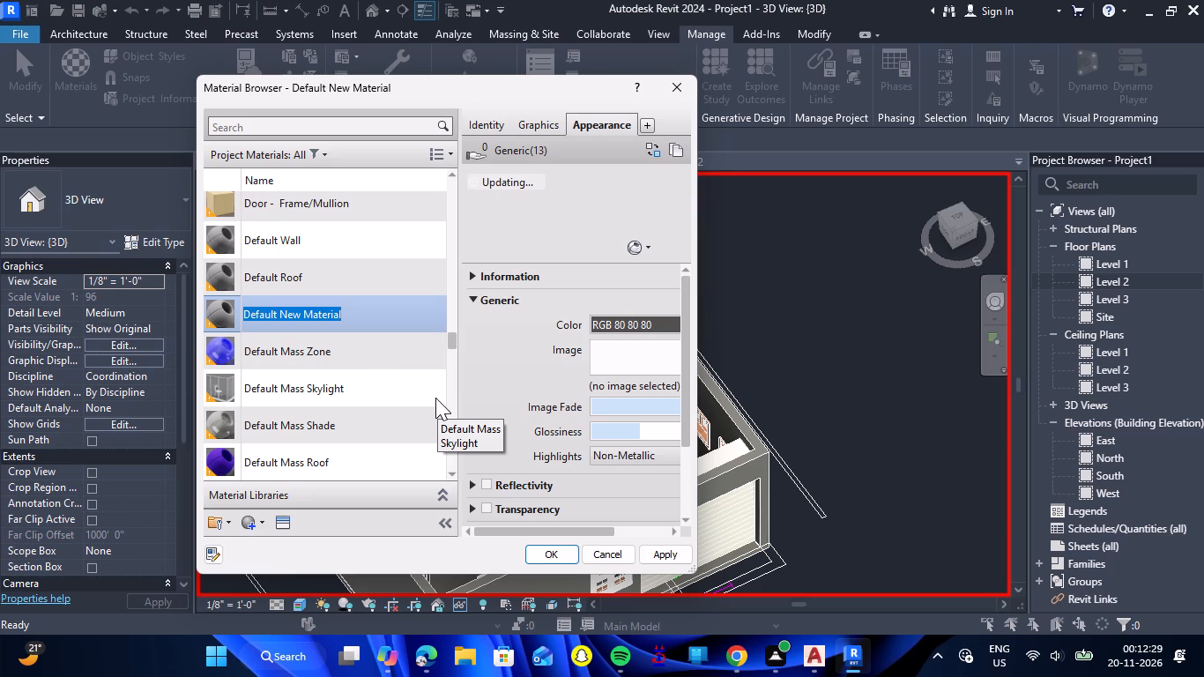
pyautogui.write('BED ROOM WALL 1')
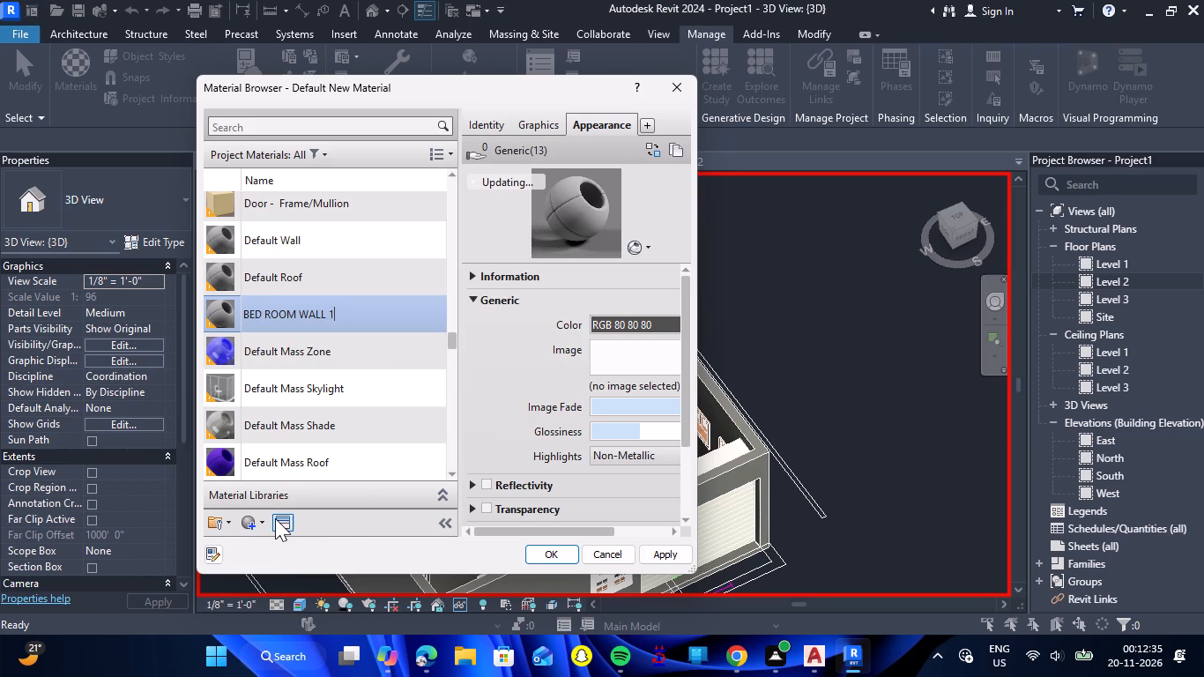
# Give BED ROOM WALL 1 the matte Aquamarine wall paint appearance from the Appearance Library and apply it.
pyautogui.click(275, 518)
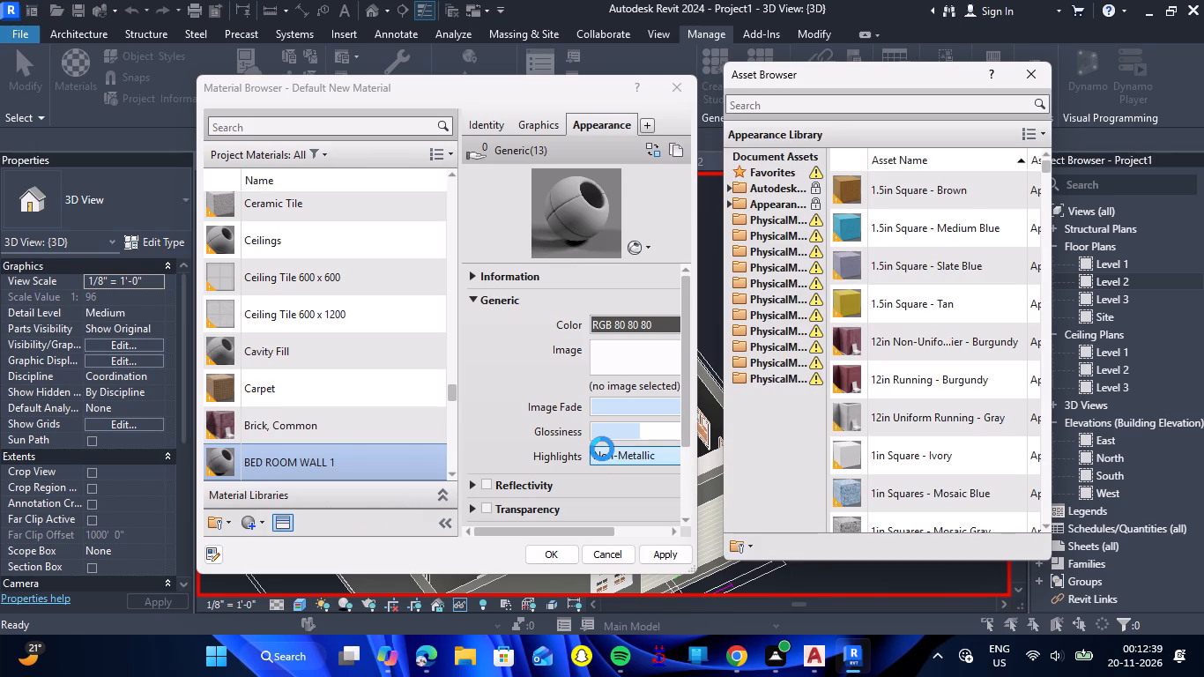
pyautogui.doubleClick(783, 201)
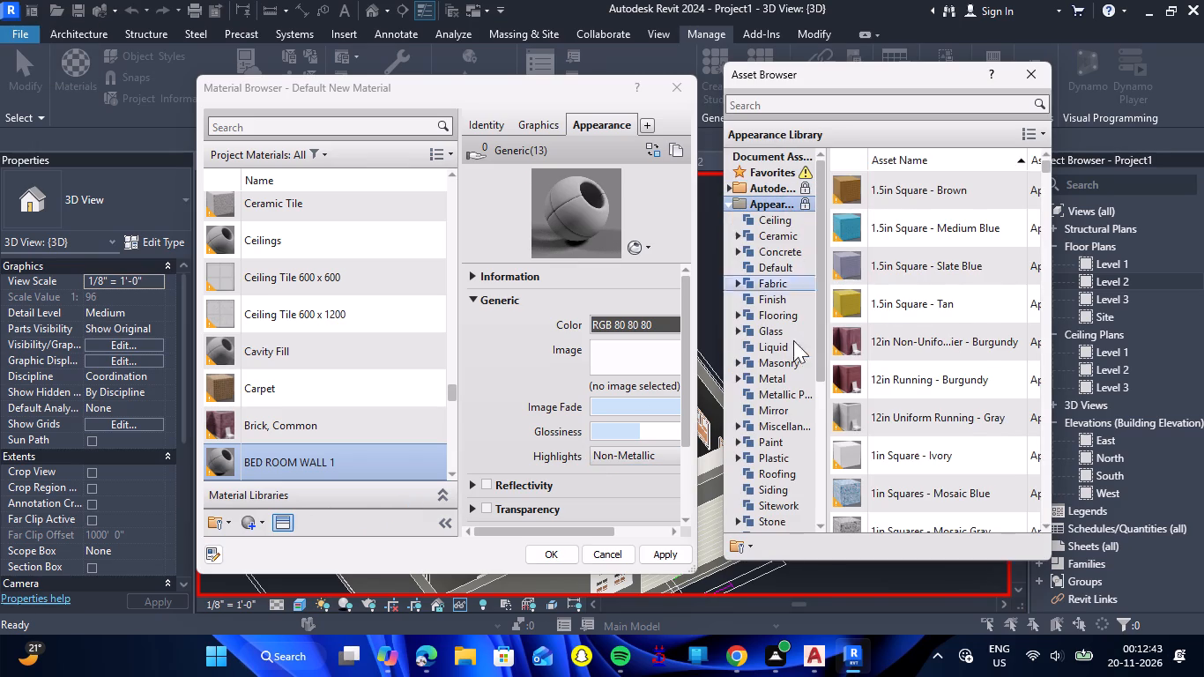
pyautogui.scroll(-2, 791, 386)
pyautogui.doubleClick(781, 472)
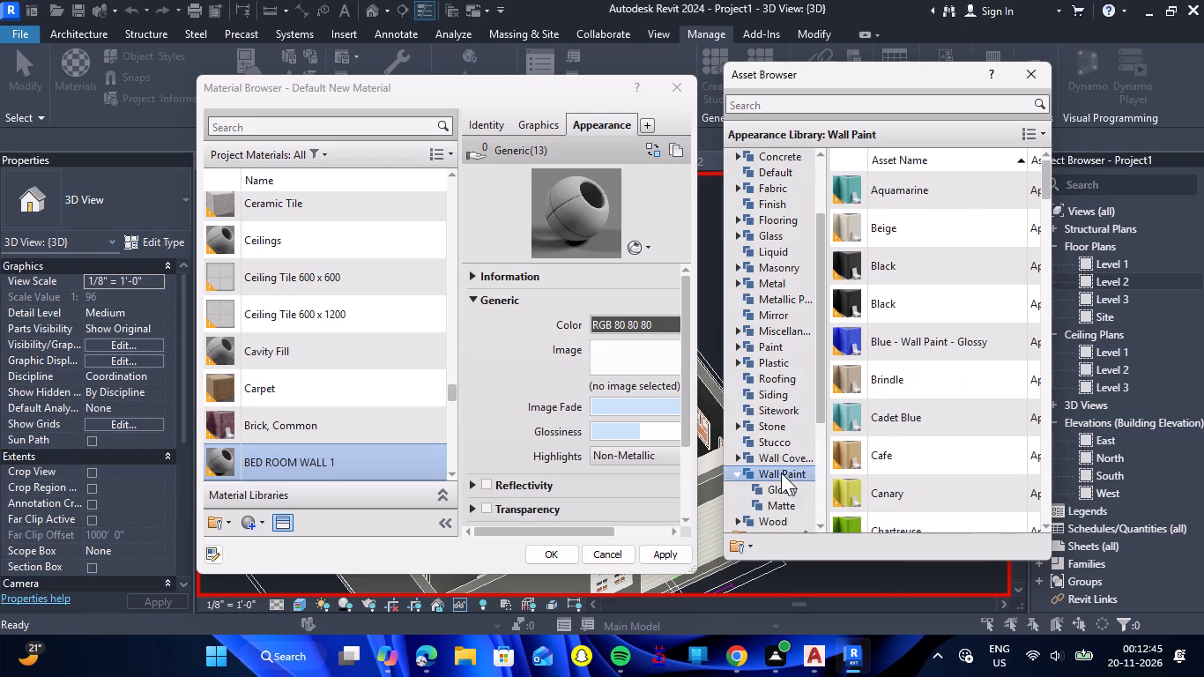
pyautogui.click(787, 510)
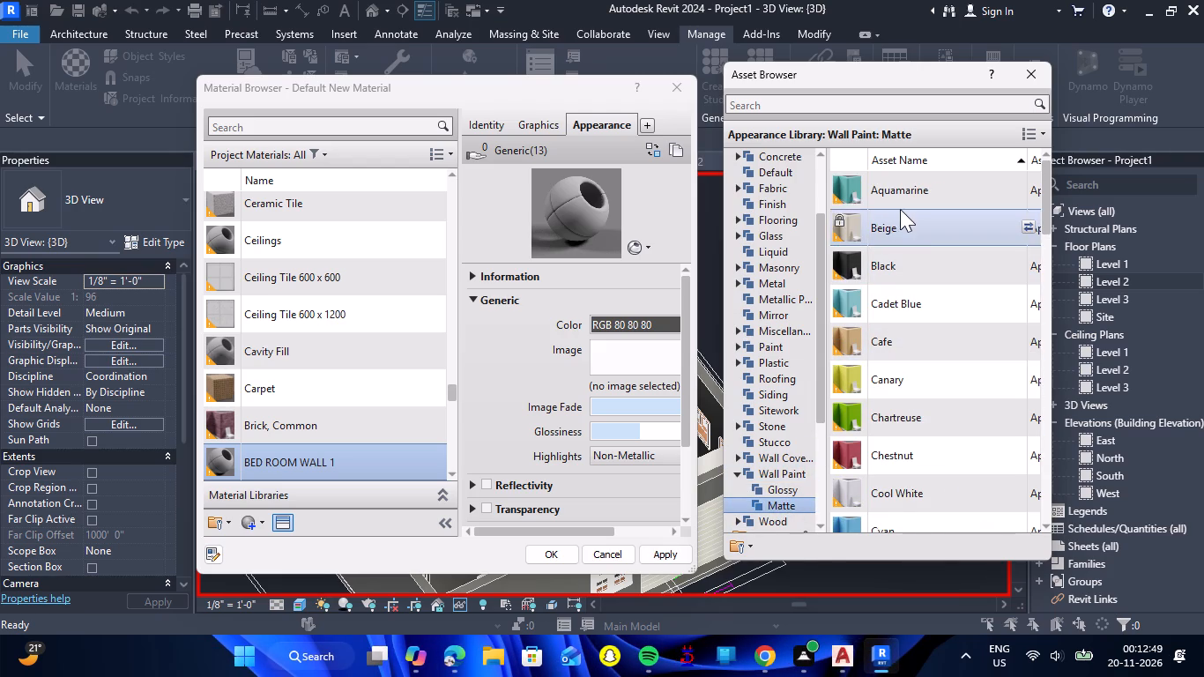
pyautogui.doubleClick(927, 203)
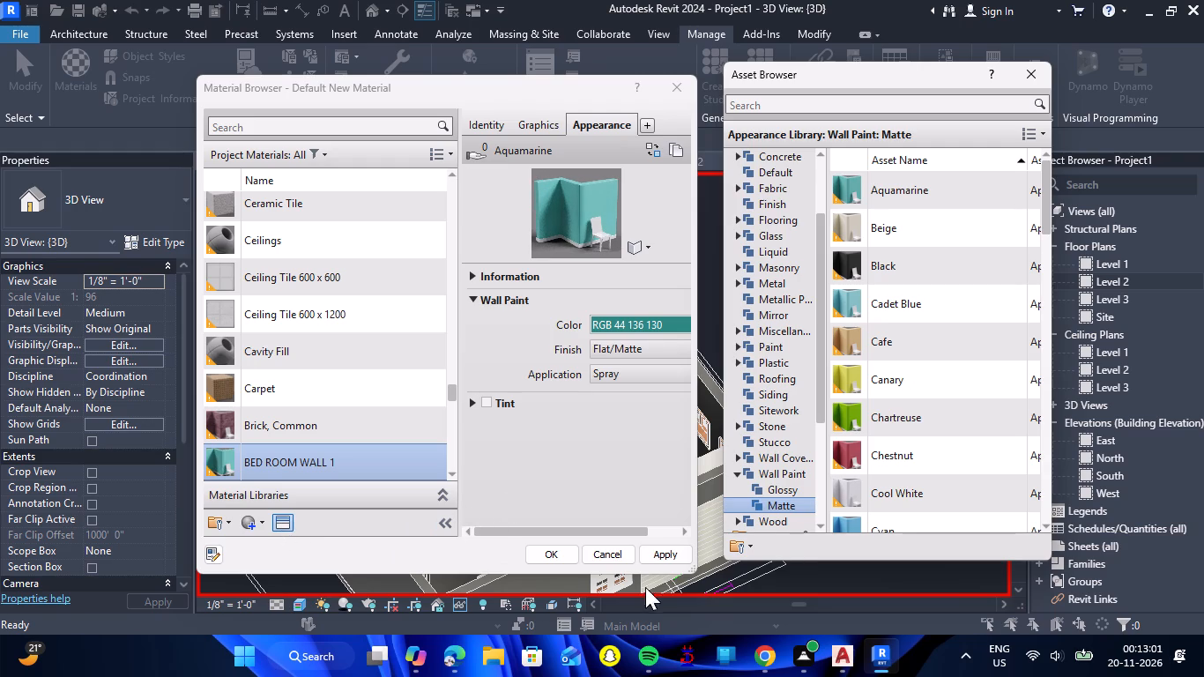
pyautogui.click(687, 560)
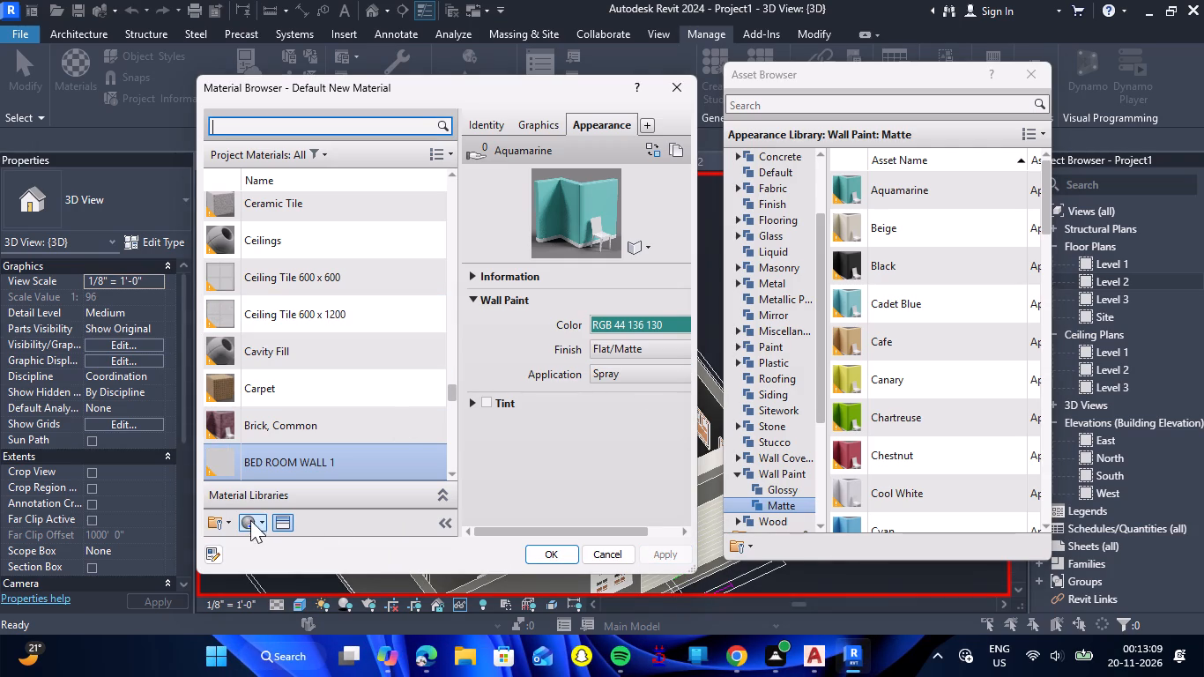
# Create another new project material and name it BED ROOM WALL2.
pyautogui.doubleClick(261, 523)
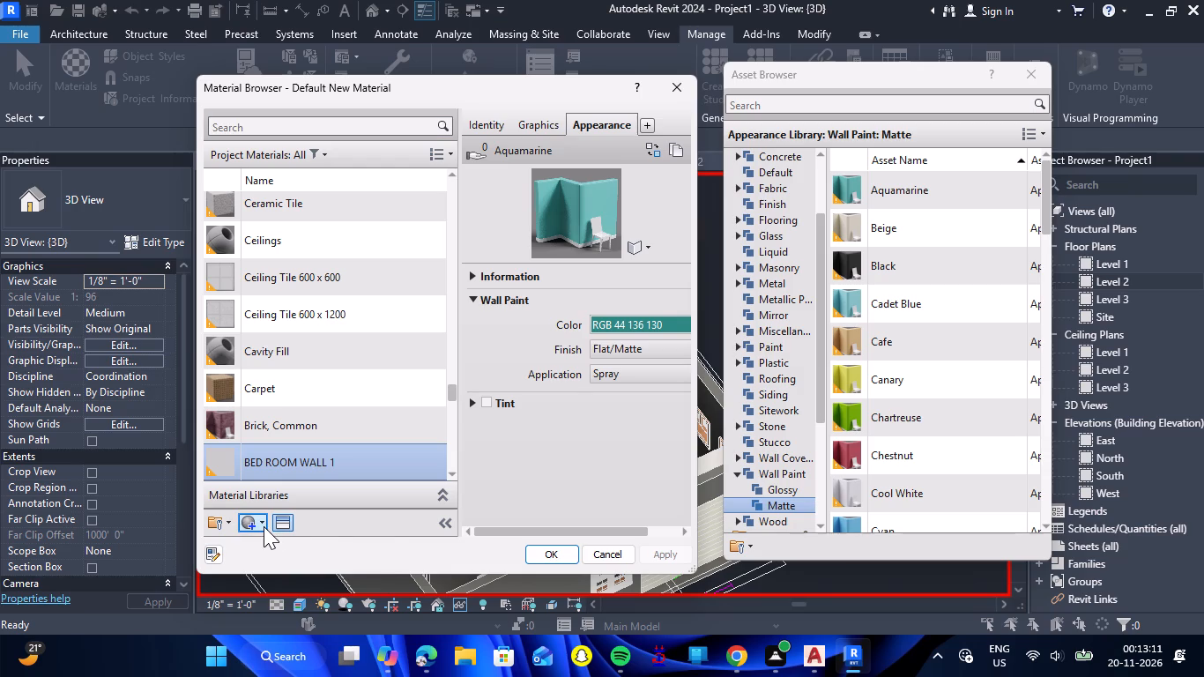
pyautogui.click(264, 526)
pyautogui.click(278, 535)
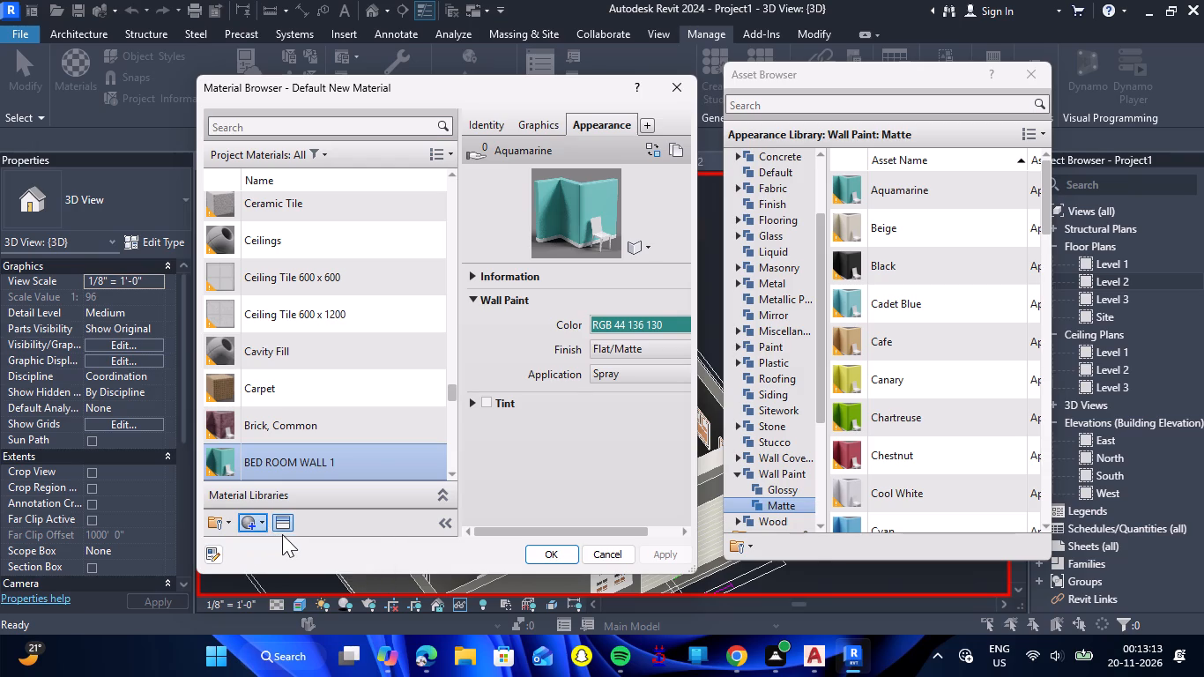
pyautogui.rightClick(345, 313)
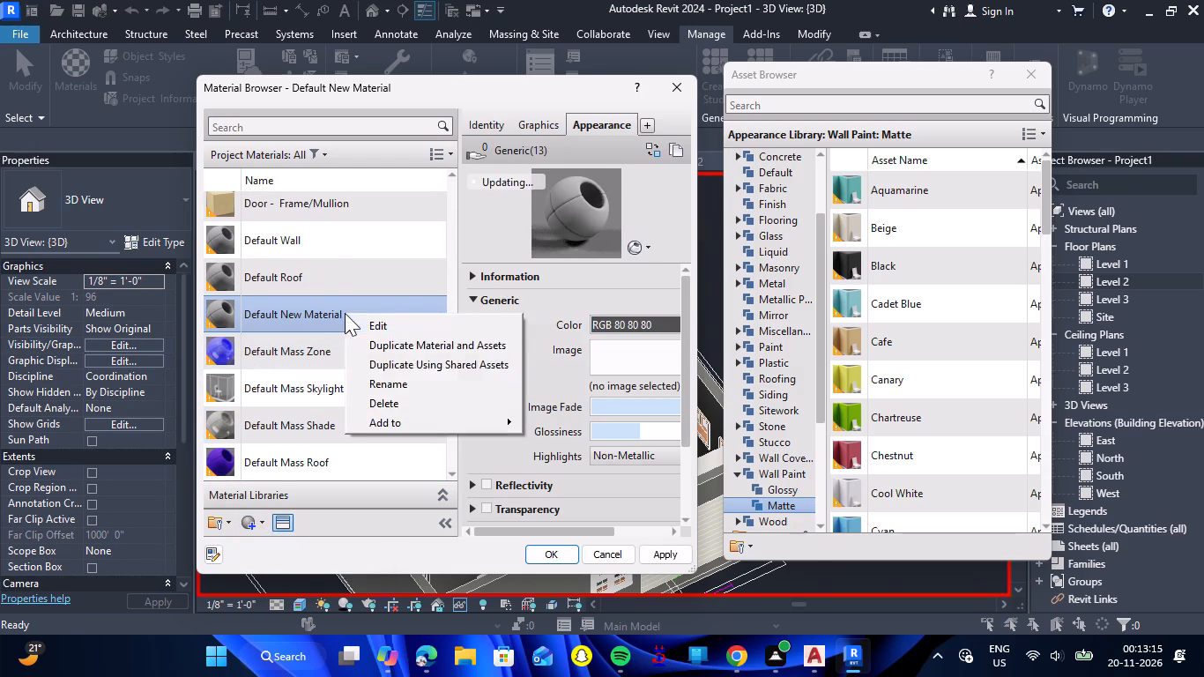
pyautogui.click(404, 384)
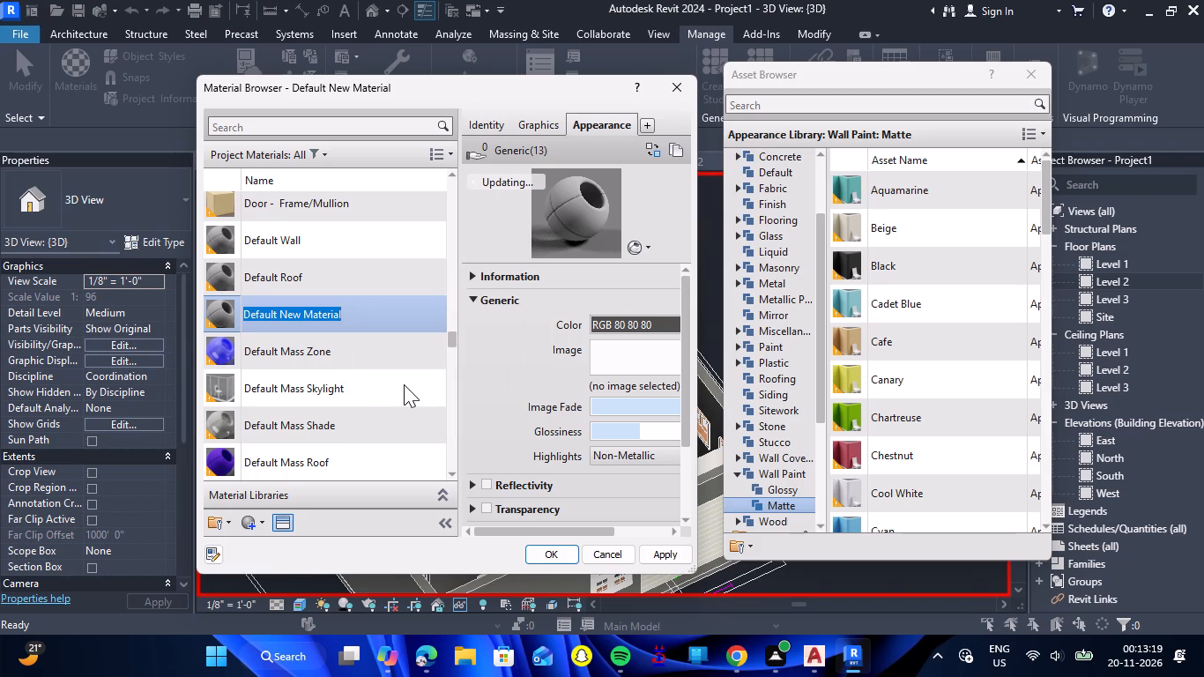
pyautogui.write('BED')
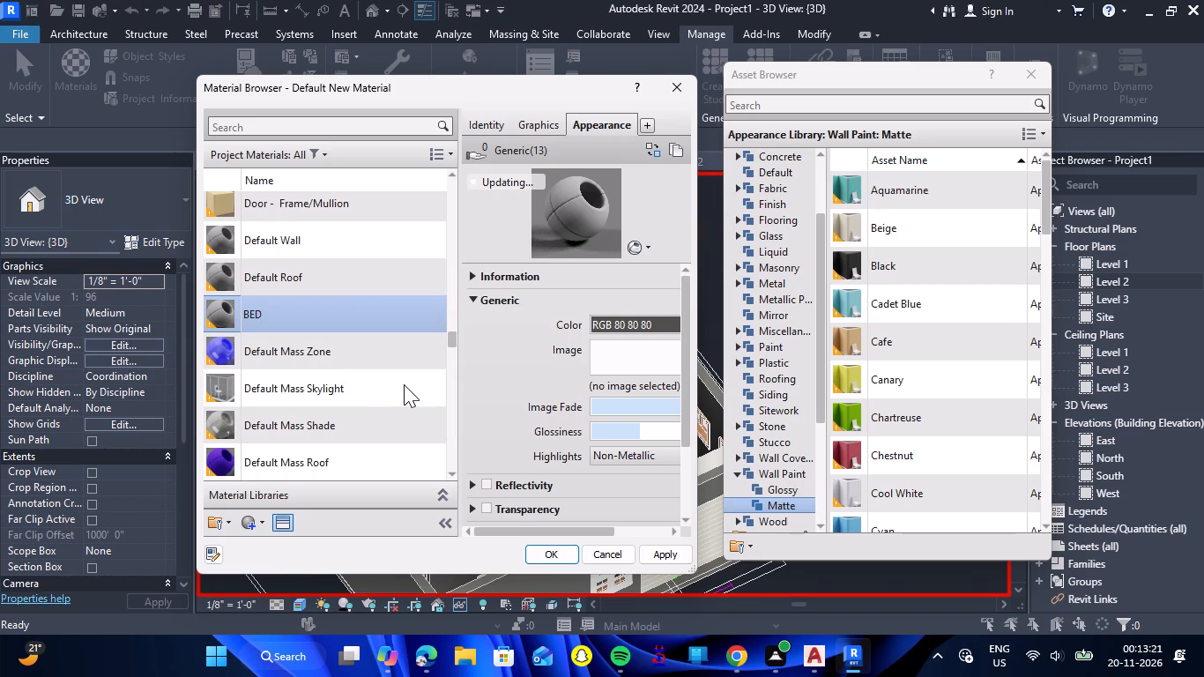
pyautogui.press('space')
pyautogui.write('ROOM')
pyautogui.press('space')
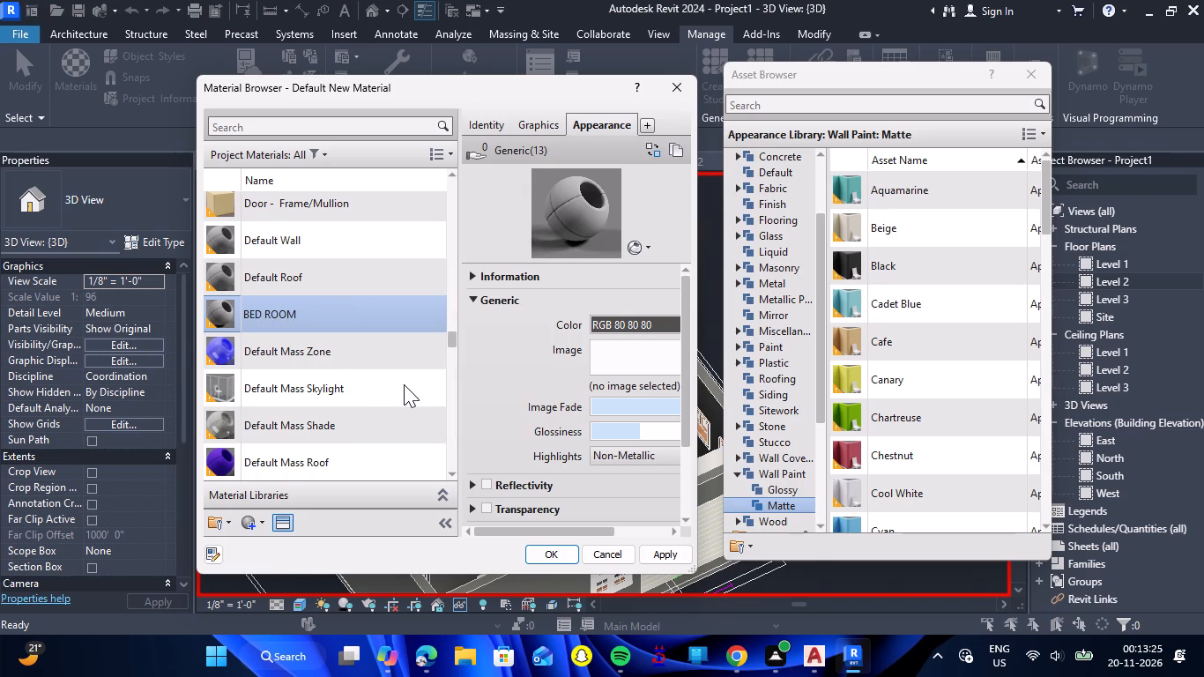
pyautogui.write('WALL')
pyautogui.press('2')
# Give BED ROOM WALL2 the matte Beige wall paint appearance and apply it.
pyautogui.scroll(-1, 919, 337)
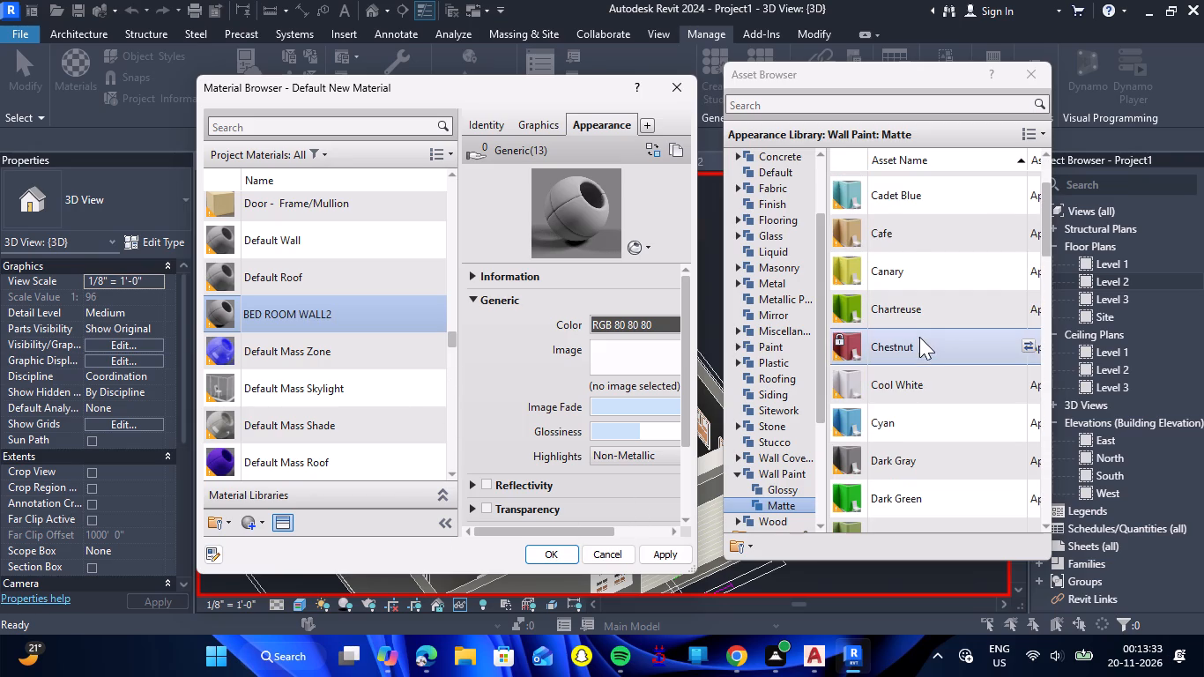
pyautogui.scroll(-2, 919, 338)
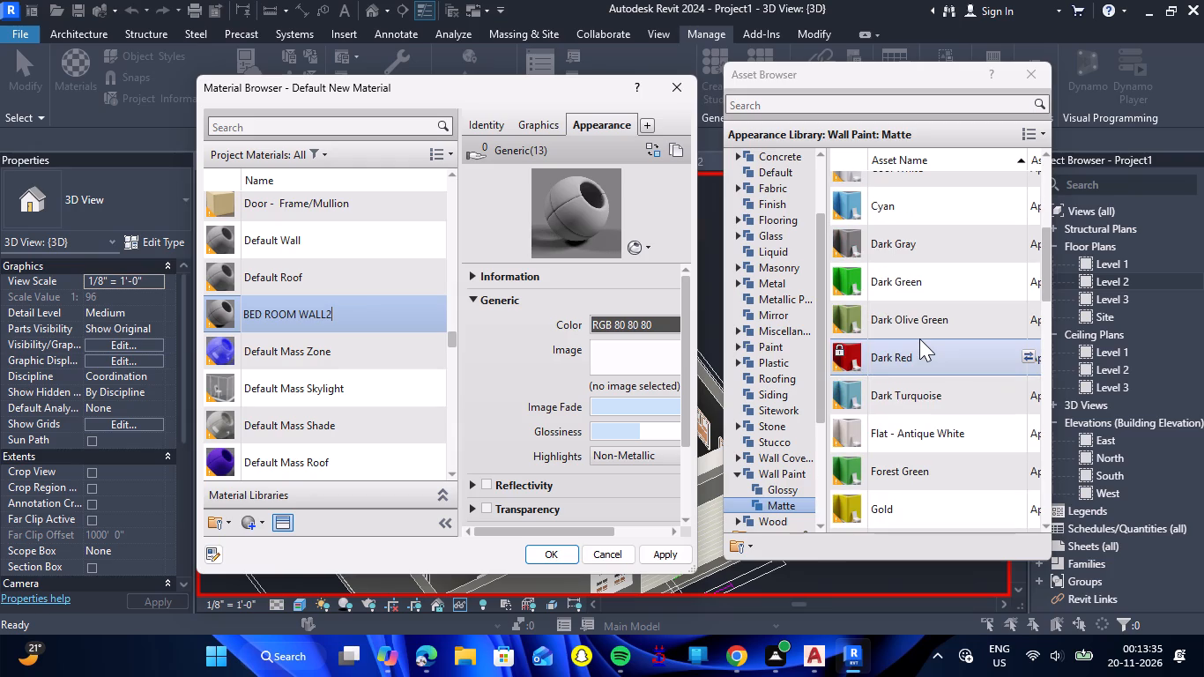
pyautogui.scroll(-1, 919, 338)
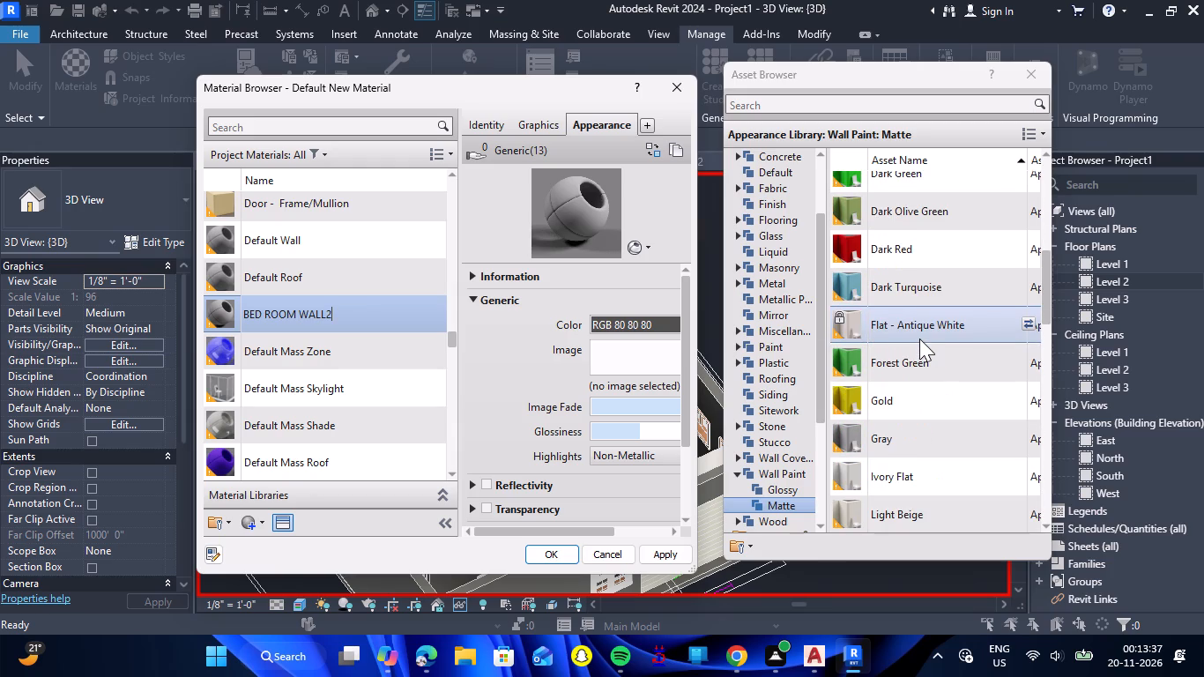
pyautogui.scroll(6, 919, 338)
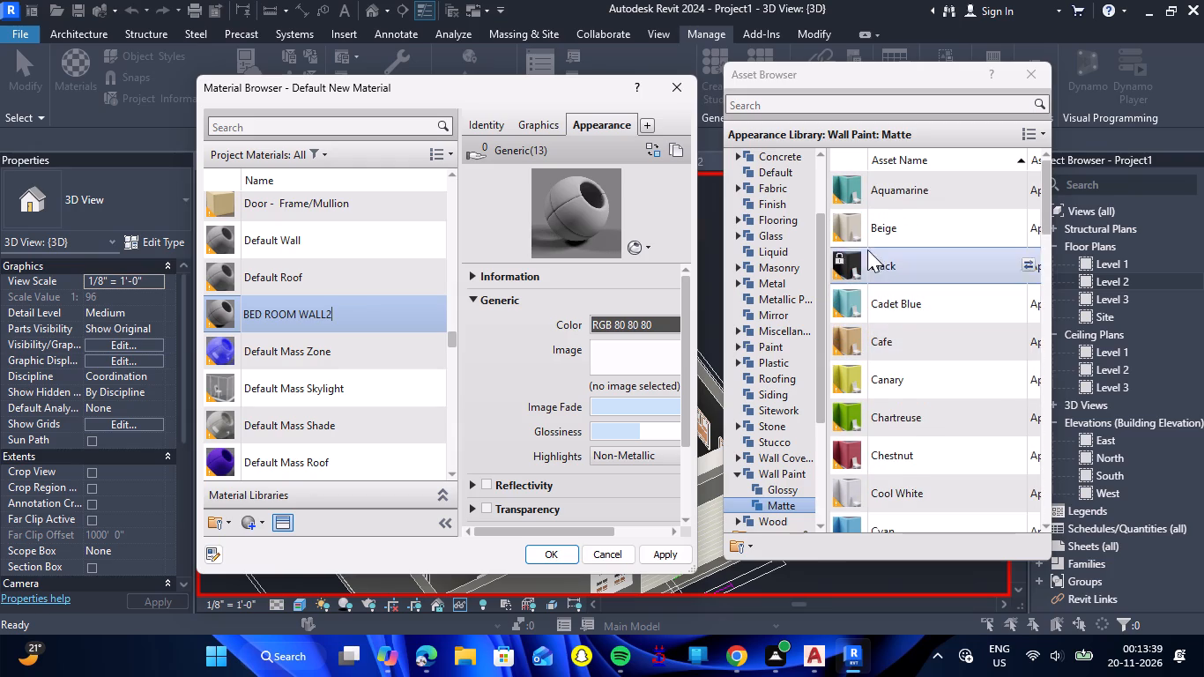
pyautogui.click(857, 229)
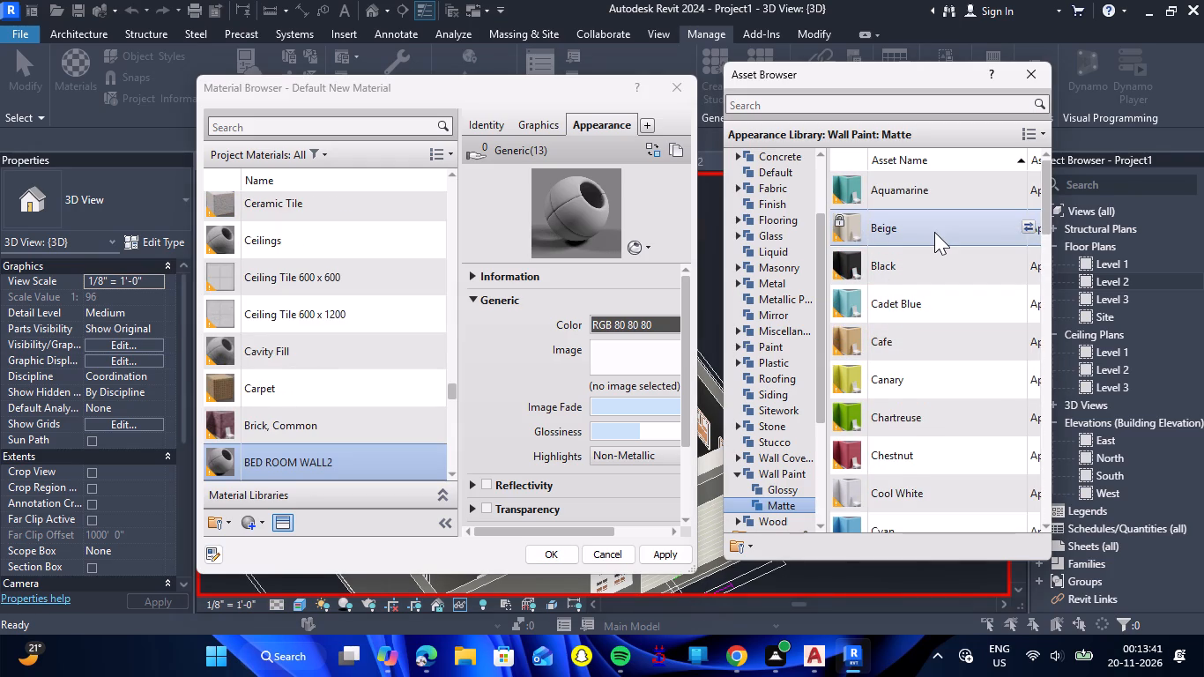
pyautogui.tripleClick(934, 232)
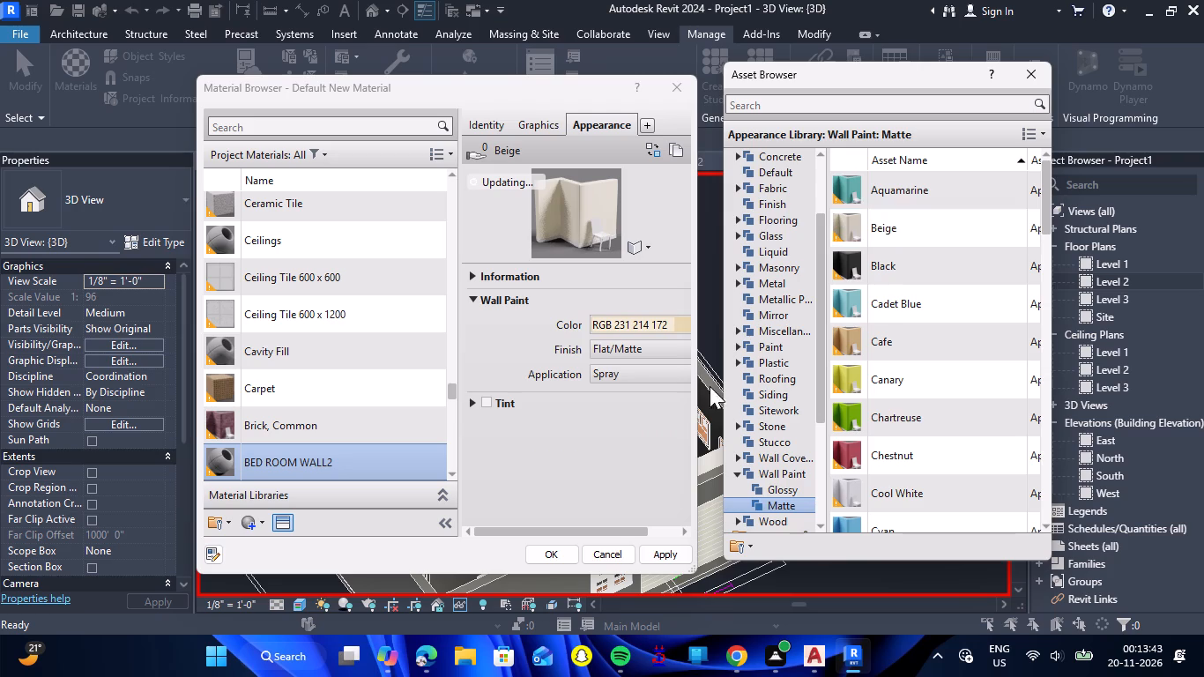
pyautogui.click(653, 554)
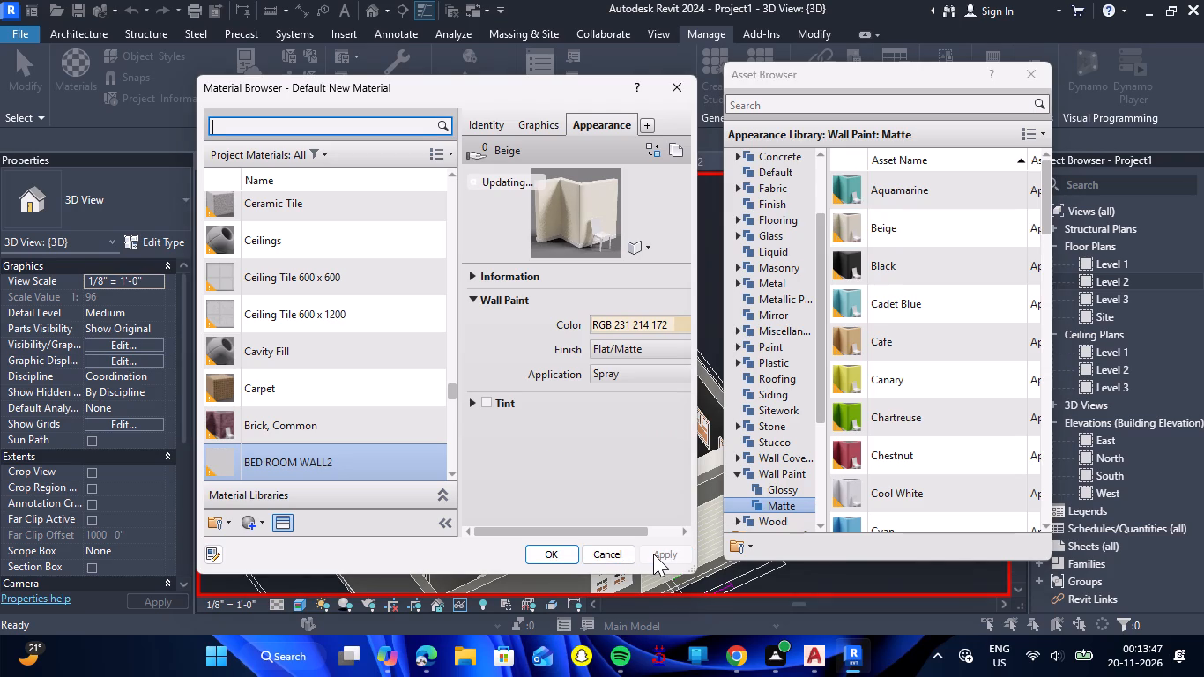
# Create a new project material and name it LIVING ROOM WALL 1.
pyautogui.click(264, 524)
pyautogui.click(284, 542)
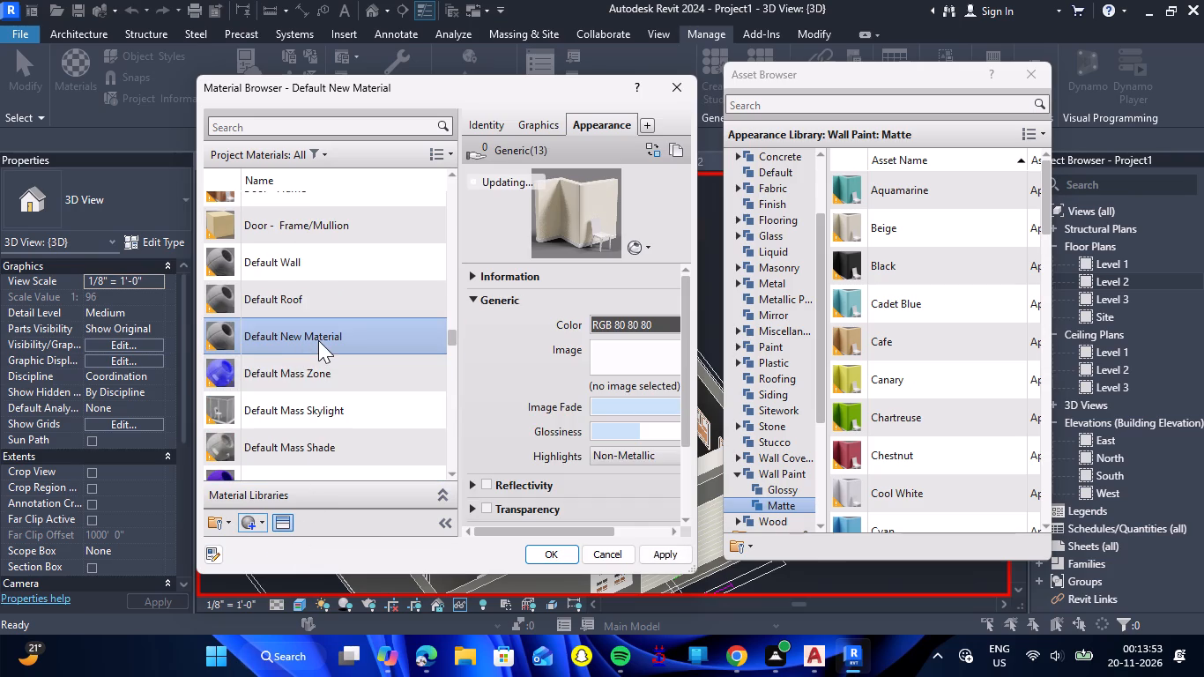
pyautogui.rightClick(318, 340)
pyautogui.click(373, 412)
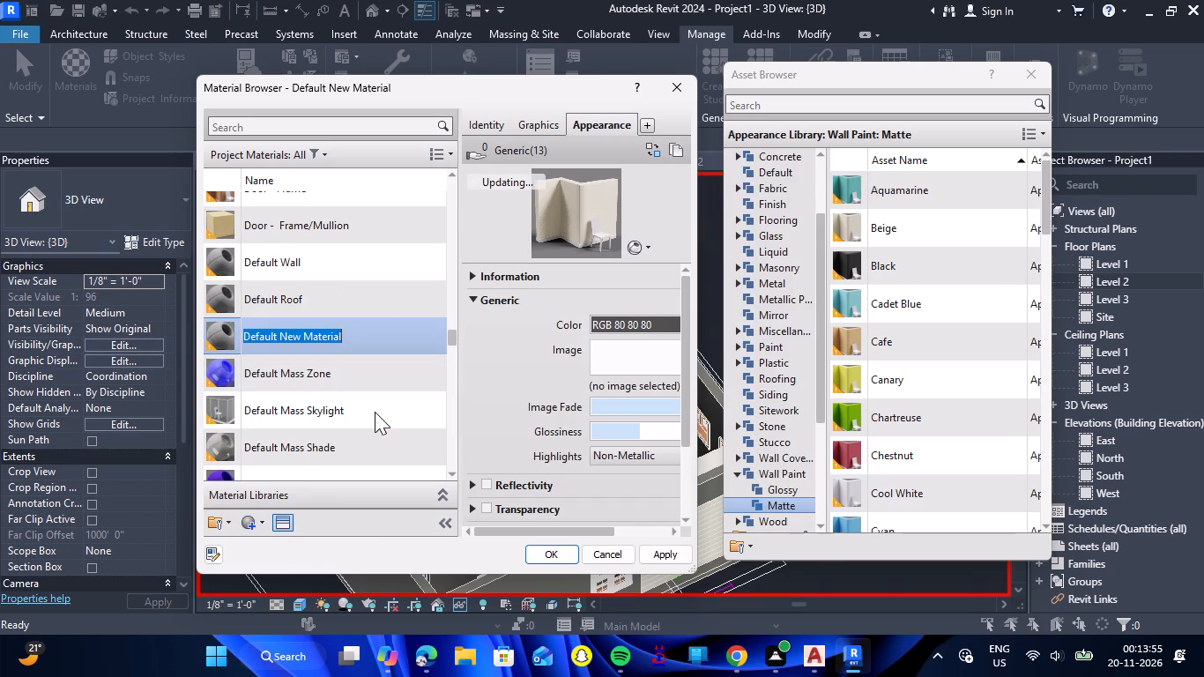
pyautogui.write('LIVING ROOM WALL 1')
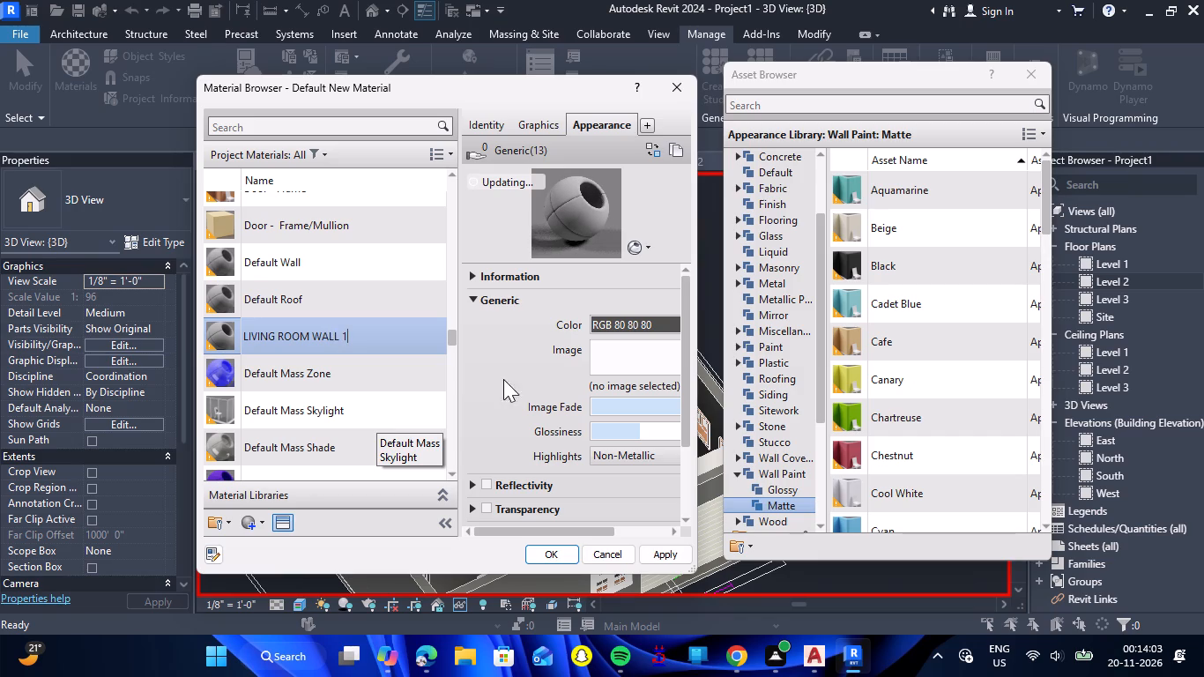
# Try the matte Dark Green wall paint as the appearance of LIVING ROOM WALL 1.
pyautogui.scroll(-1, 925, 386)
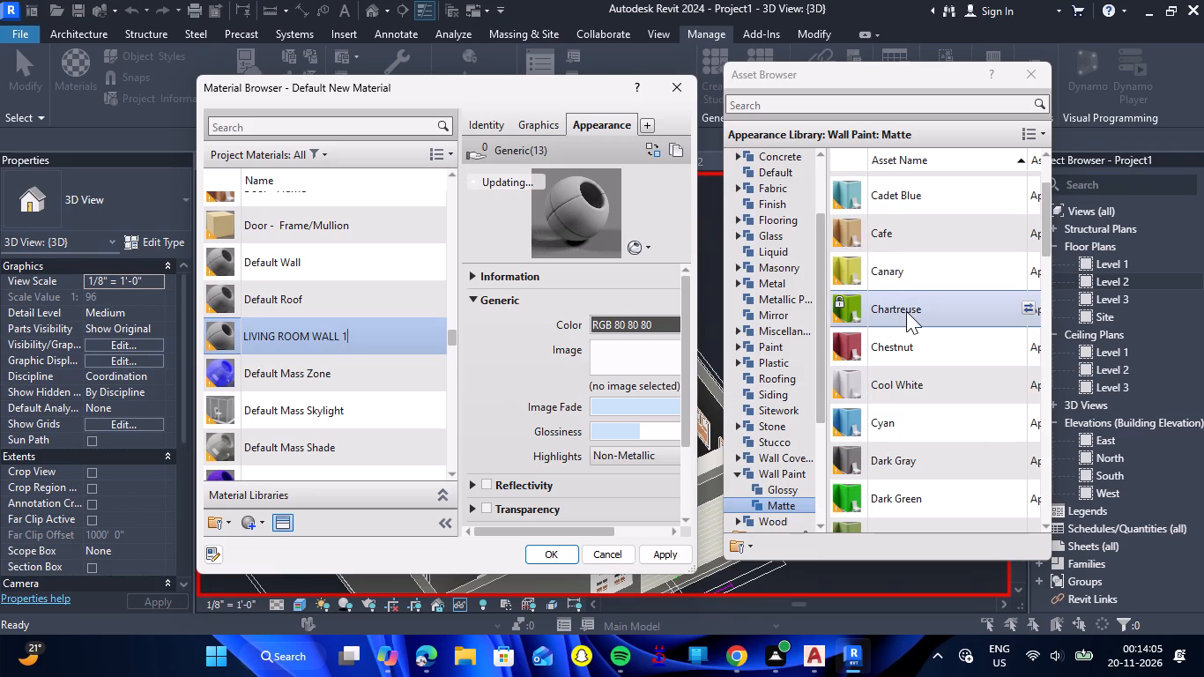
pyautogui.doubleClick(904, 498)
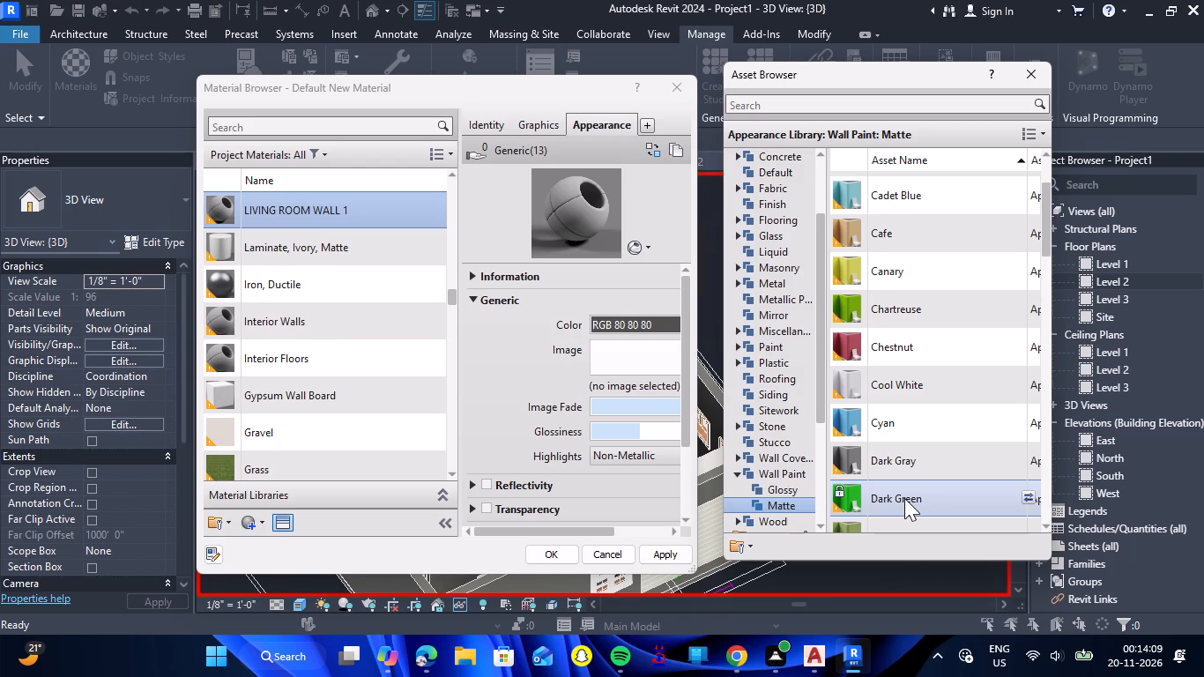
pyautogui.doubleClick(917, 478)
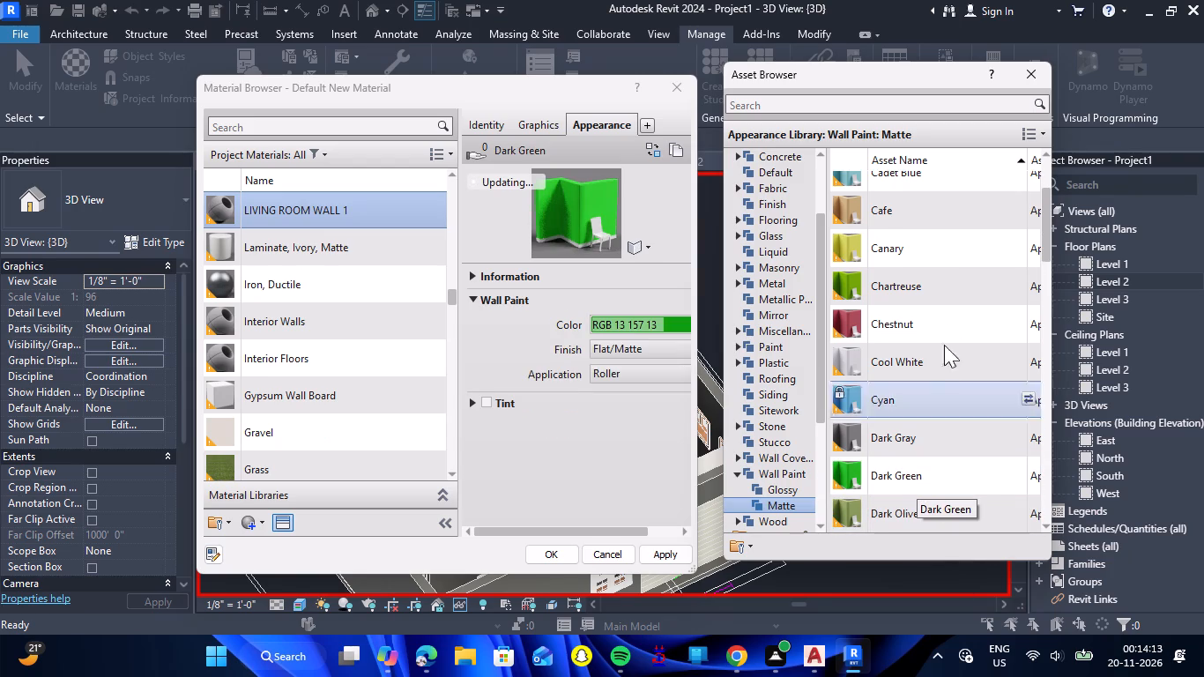
# Set the appearance of LIVING ROOM WALL 1 to the matte Chartreuse wall paint and apply it.
pyautogui.click(953, 288)
pyautogui.click(953, 288)
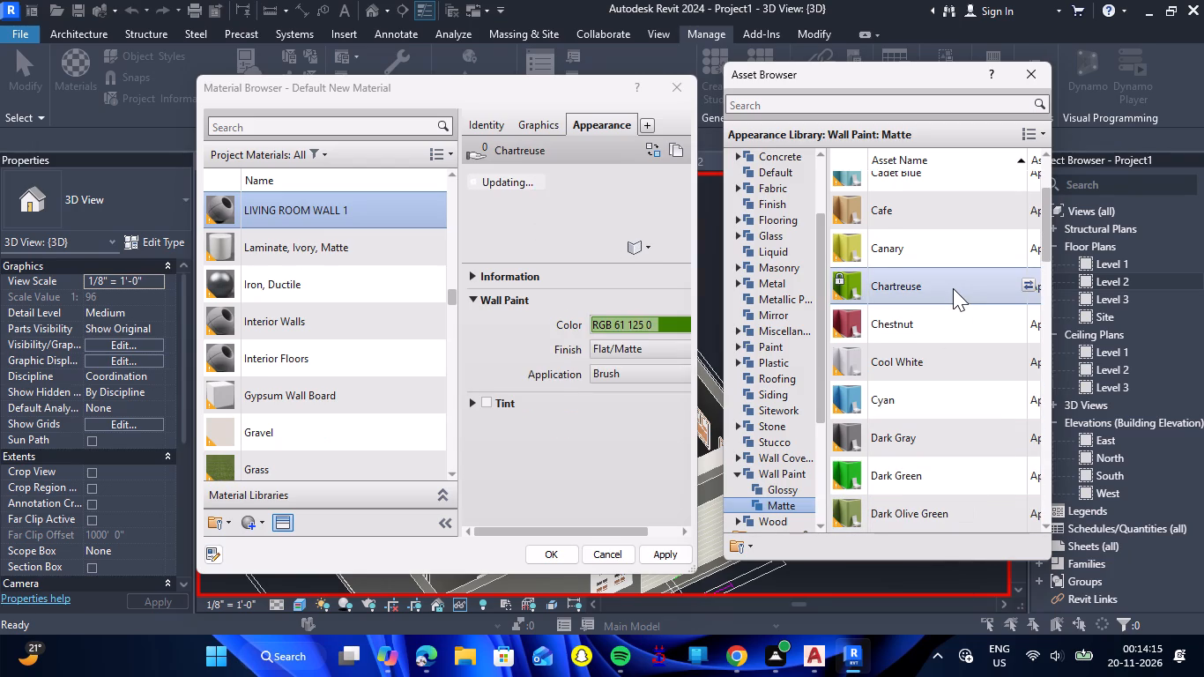
pyautogui.click(682, 554)
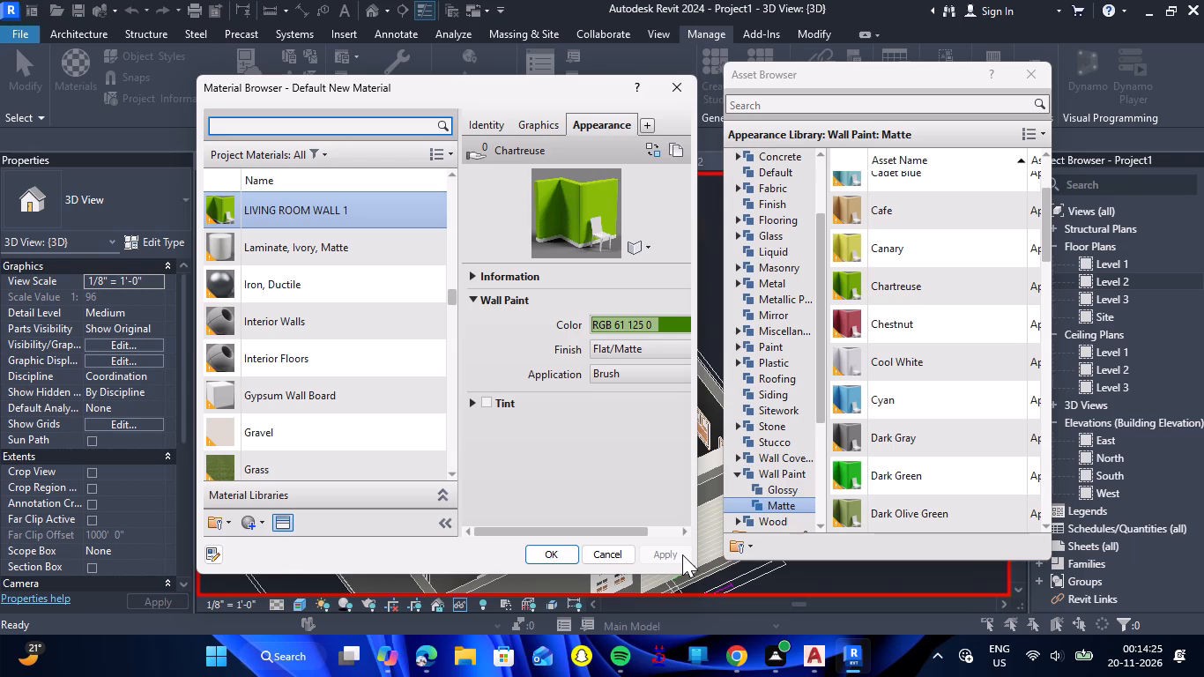
# Create a new project material and name it LIVING ROOM WALL2.
pyautogui.click(264, 519)
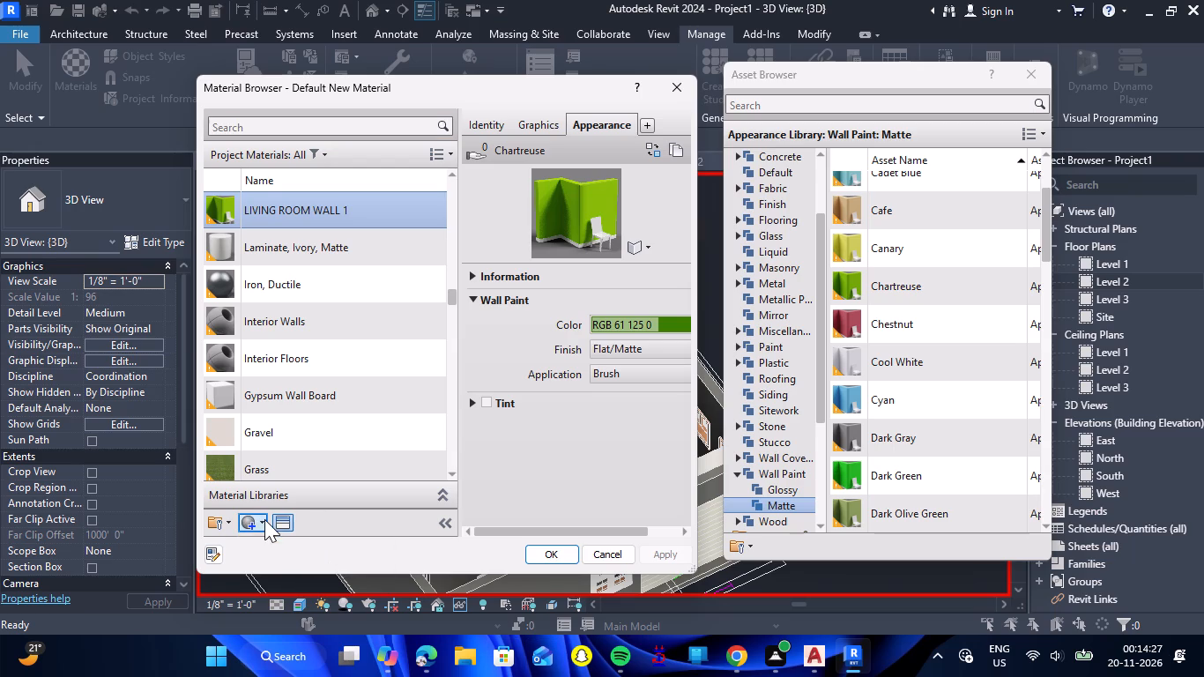
pyautogui.doubleClick(286, 546)
pyautogui.rightClick(318, 337)
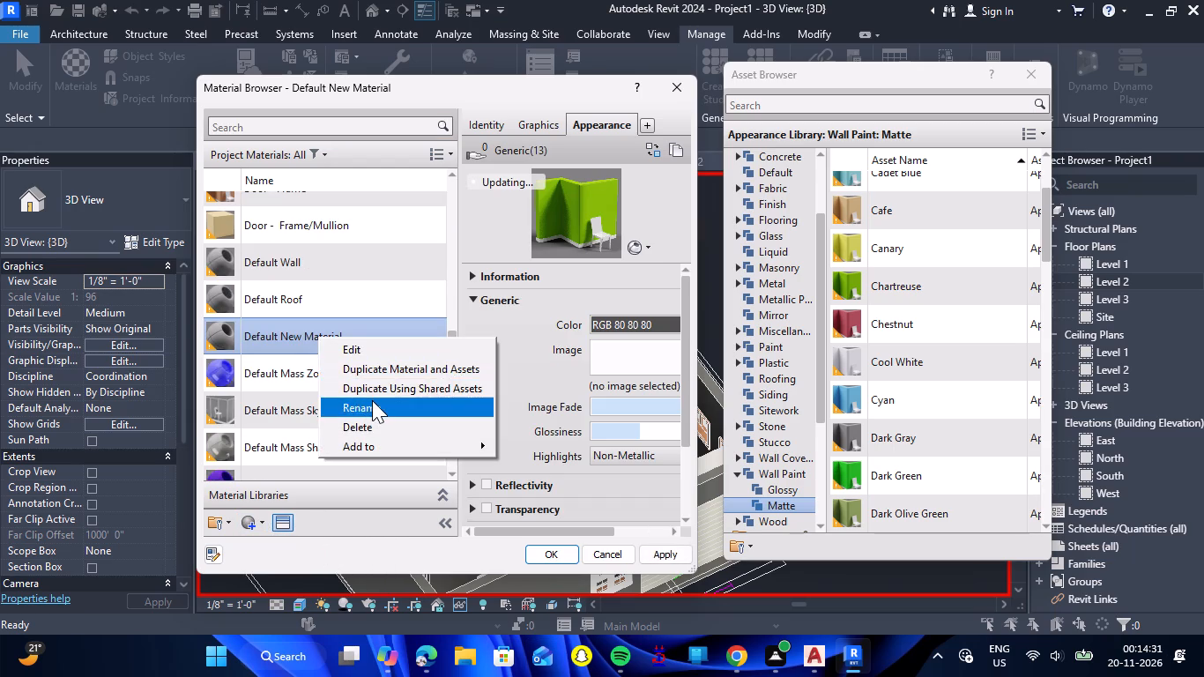
pyautogui.click(372, 400)
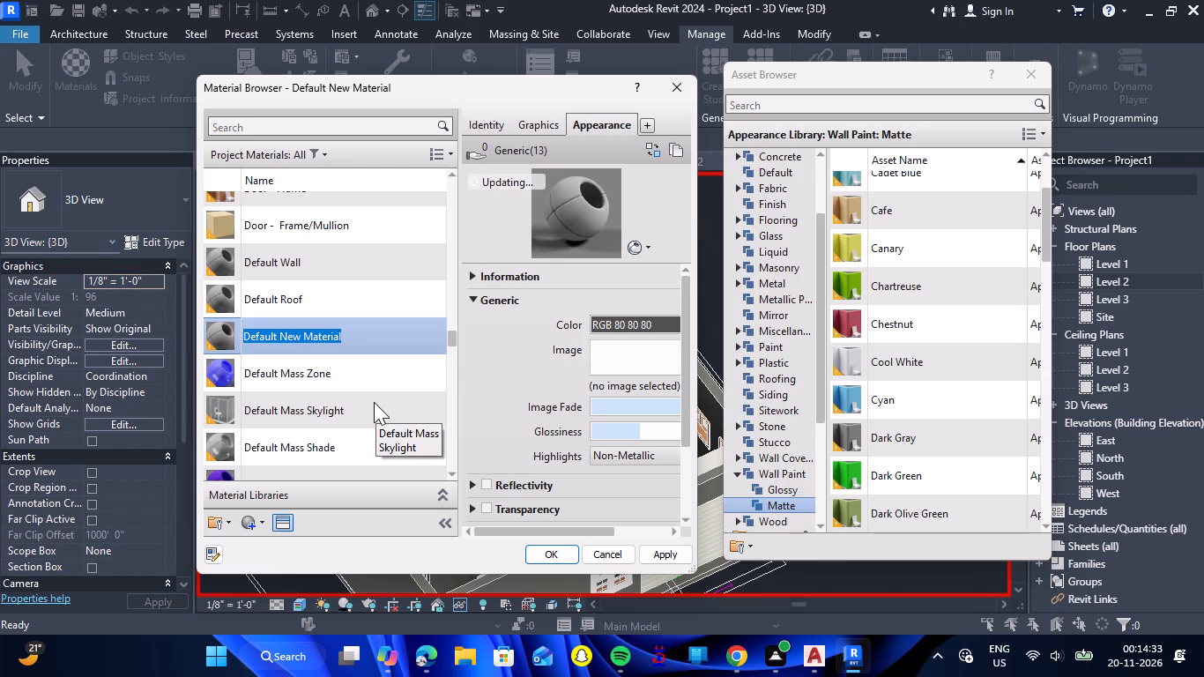
pyautogui.write('LIVING ROOM')
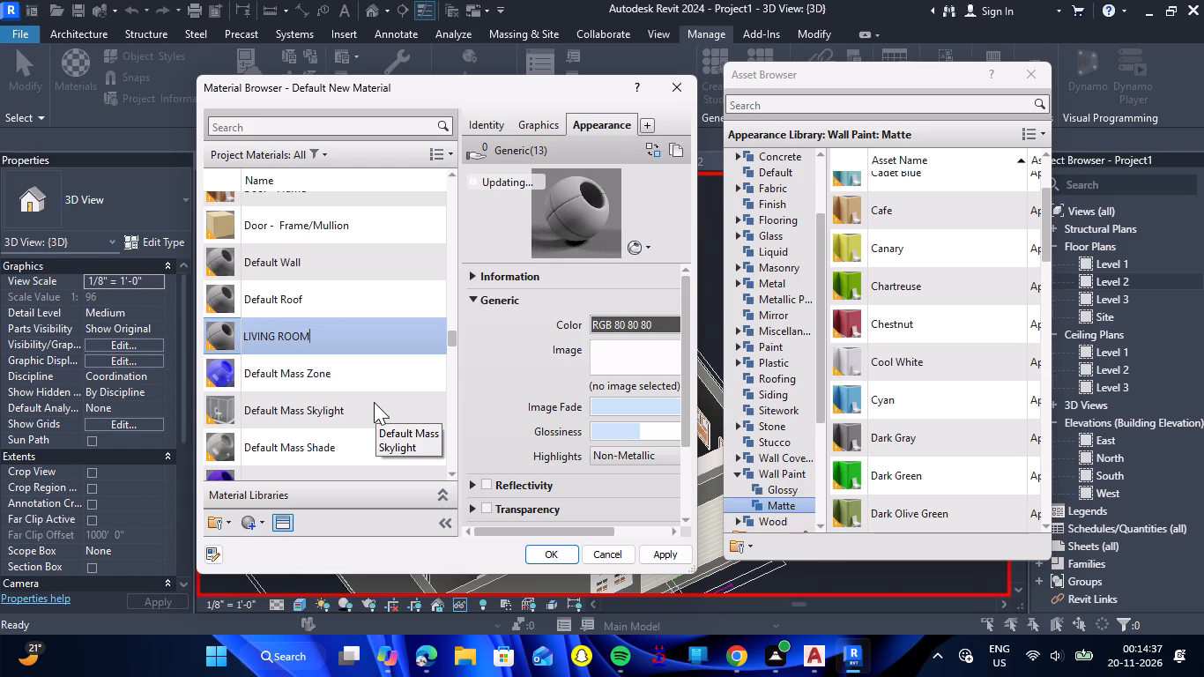
pyautogui.press('space')
pyautogui.write('WALL')
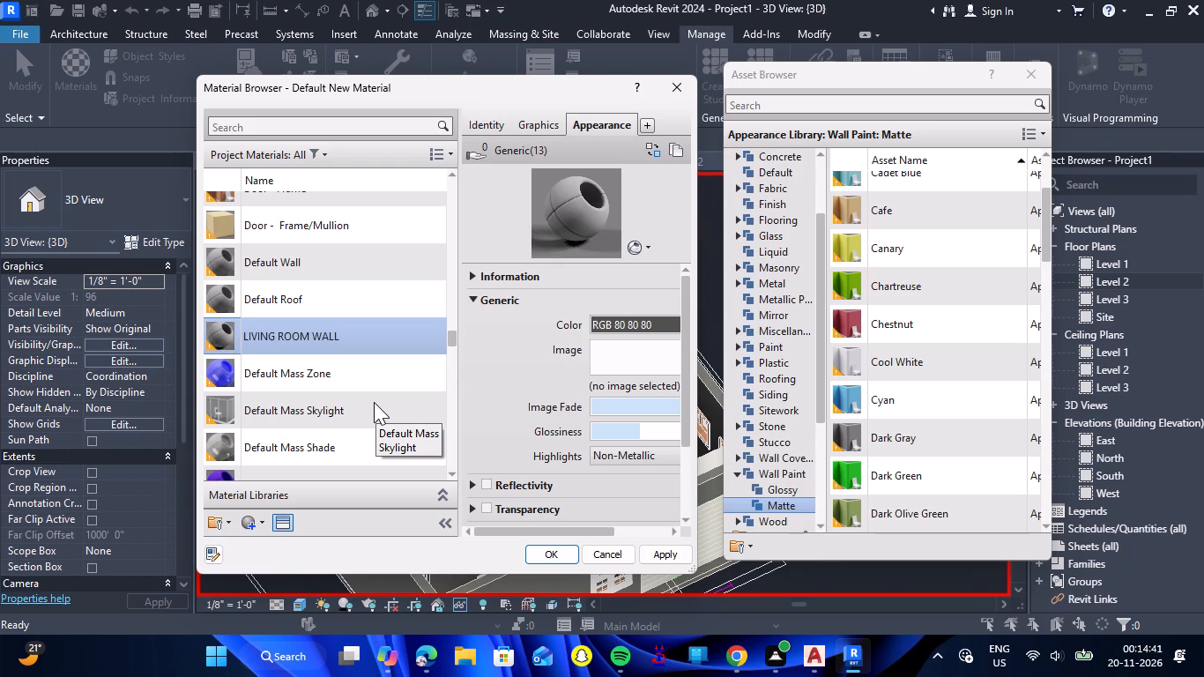
pyautogui.press('2')
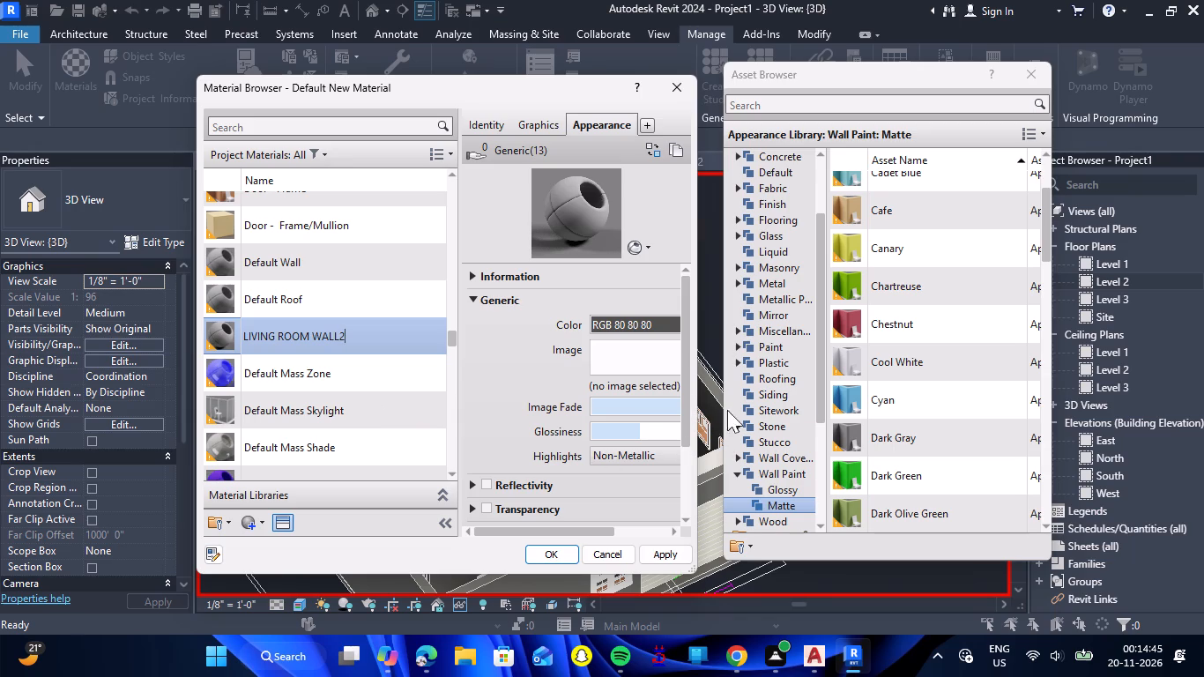
# Set the appearance of LIVING ROOM WALL2 to the matte Light Tan wall paint and apply it.
pyautogui.scroll(-1, 877, 410)
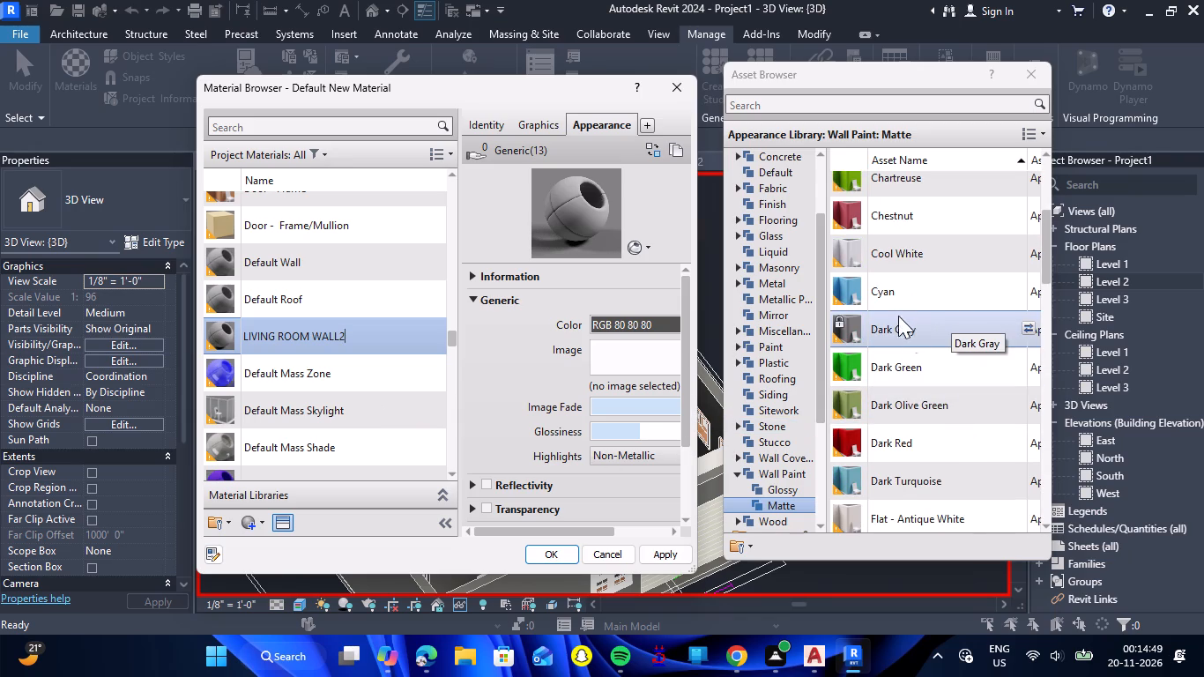
pyautogui.scroll(-1, 908, 330)
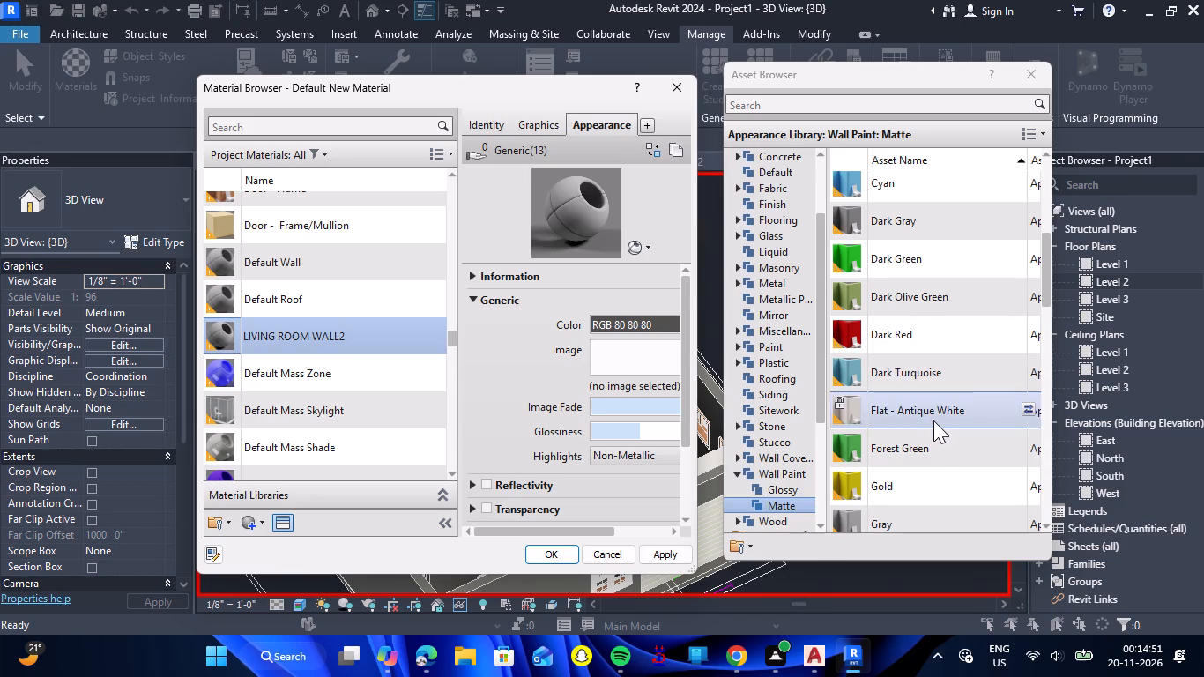
pyautogui.scroll(-3, 937, 420)
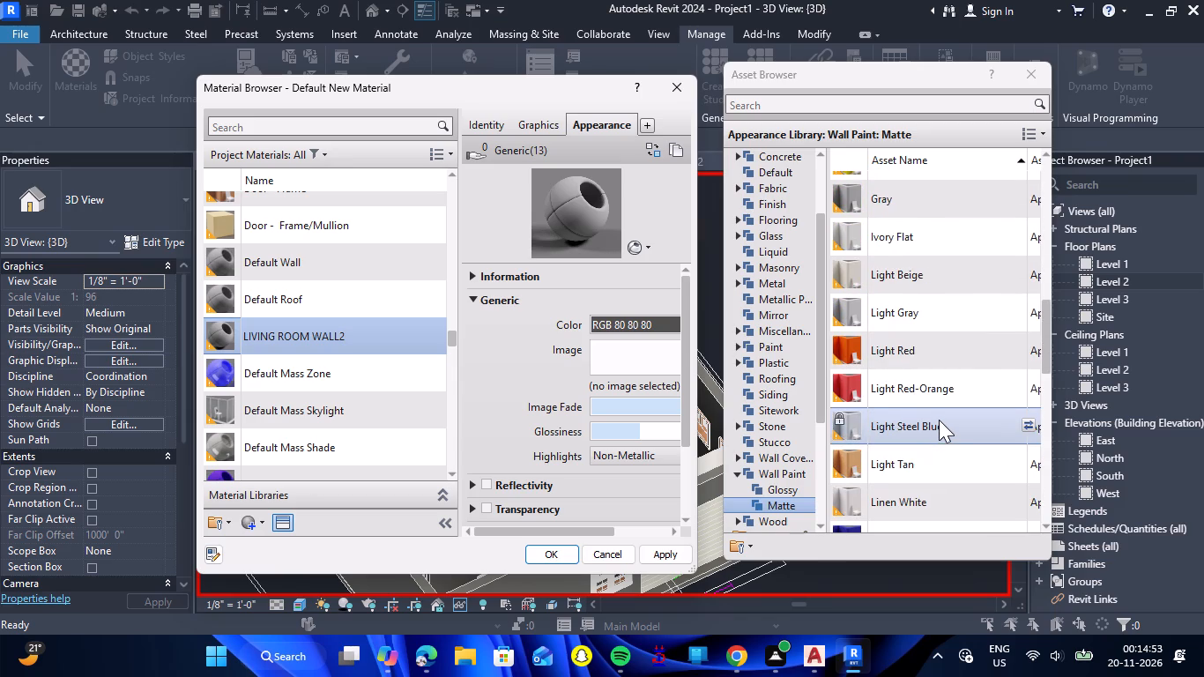
pyautogui.scroll(-1, 939, 420)
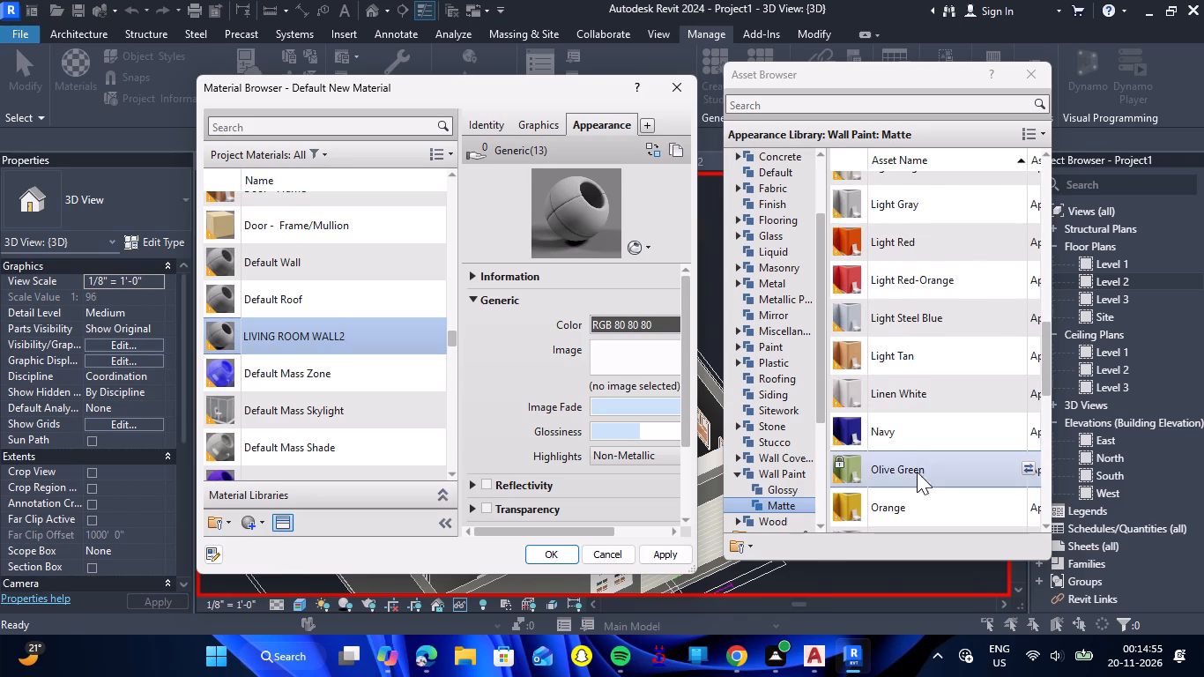
pyautogui.doubleClick(945, 361)
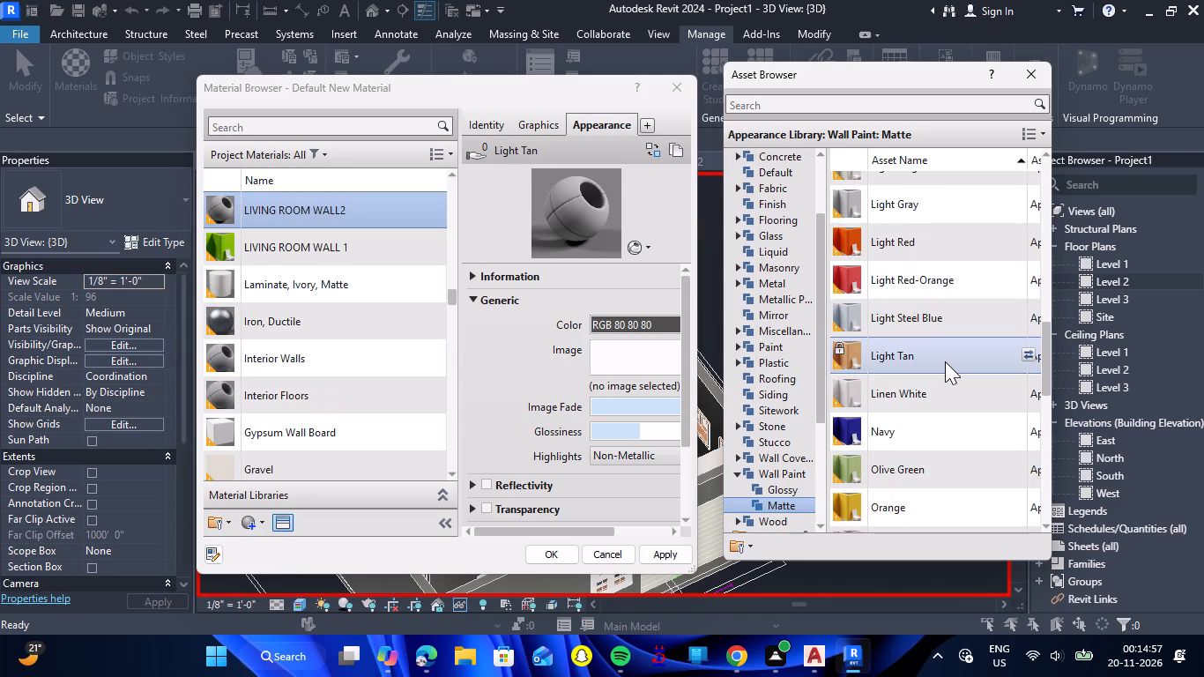
pyautogui.click(672, 561)
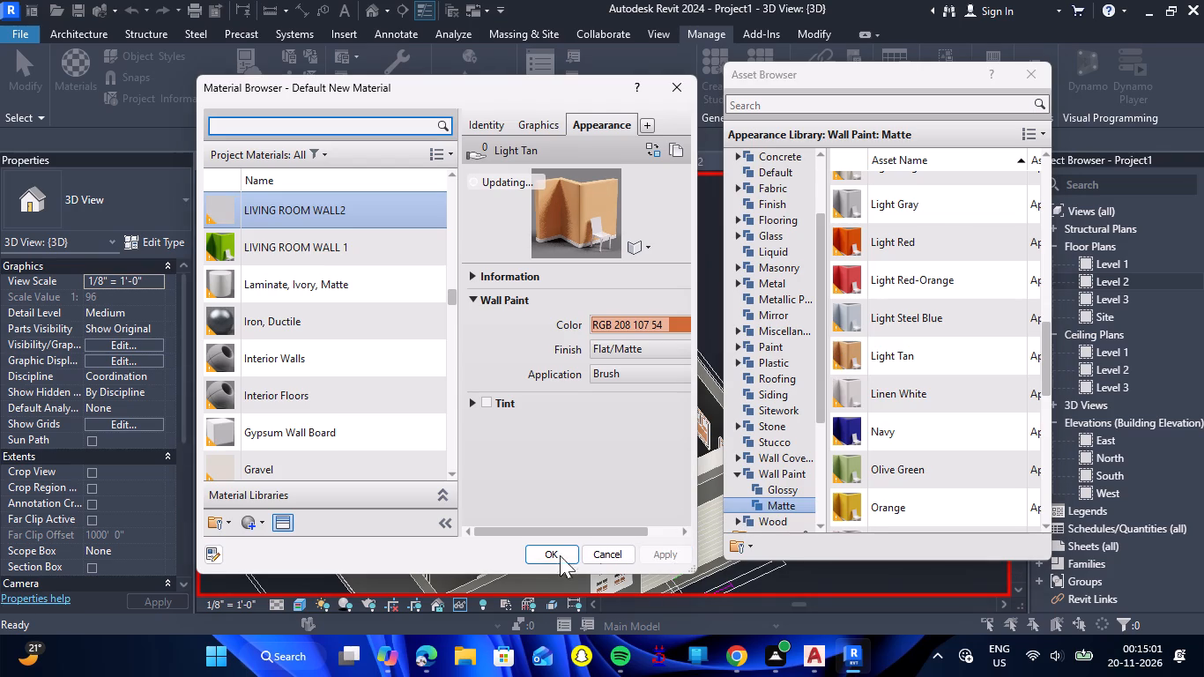
# Create a new project material and name it BATH ROOM WALL1.
pyautogui.click(262, 518)
pyautogui.doubleClick(267, 542)
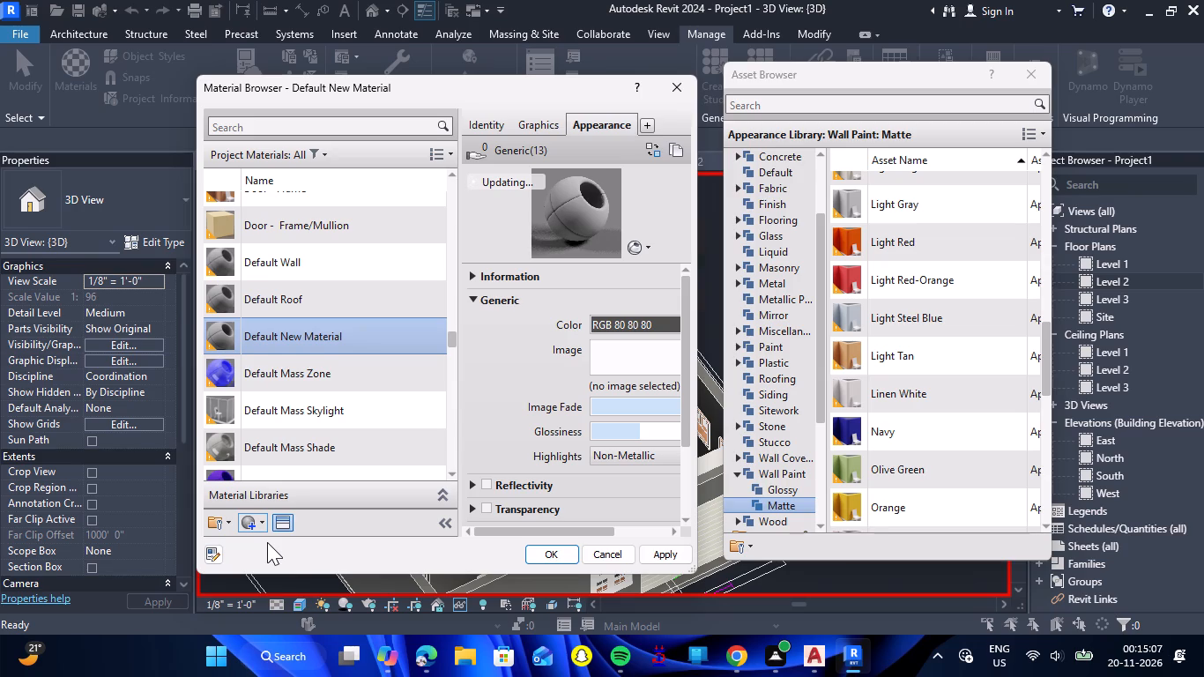
pyautogui.rightClick(343, 301)
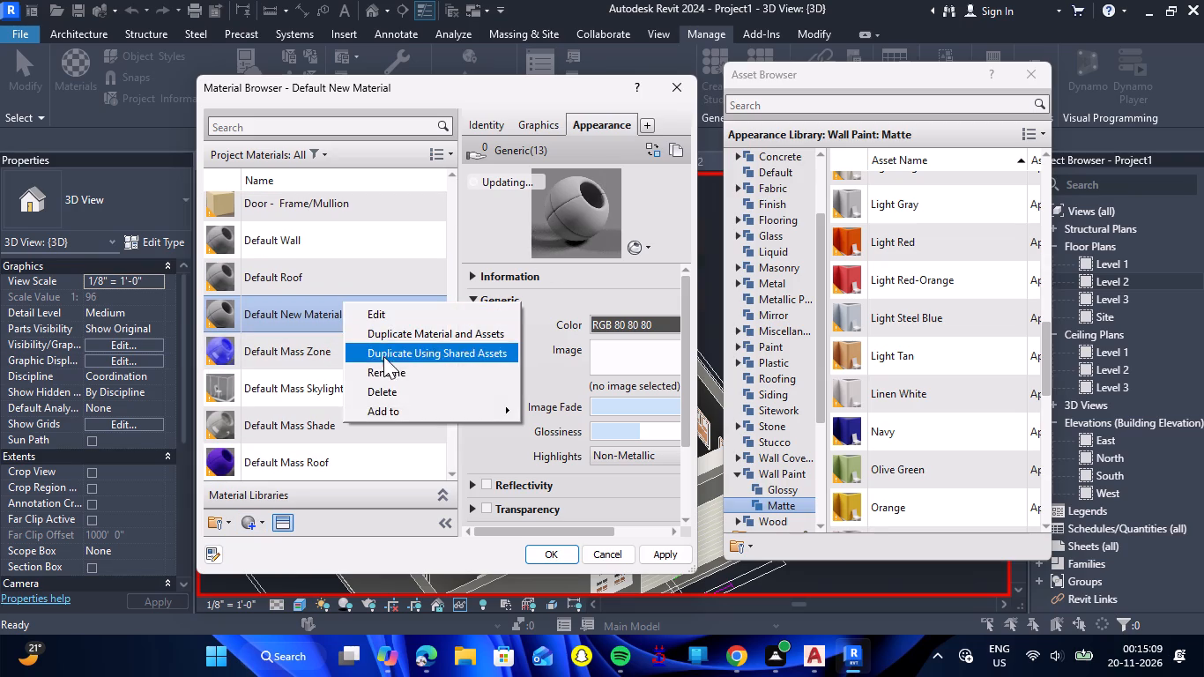
pyautogui.click(383, 366)
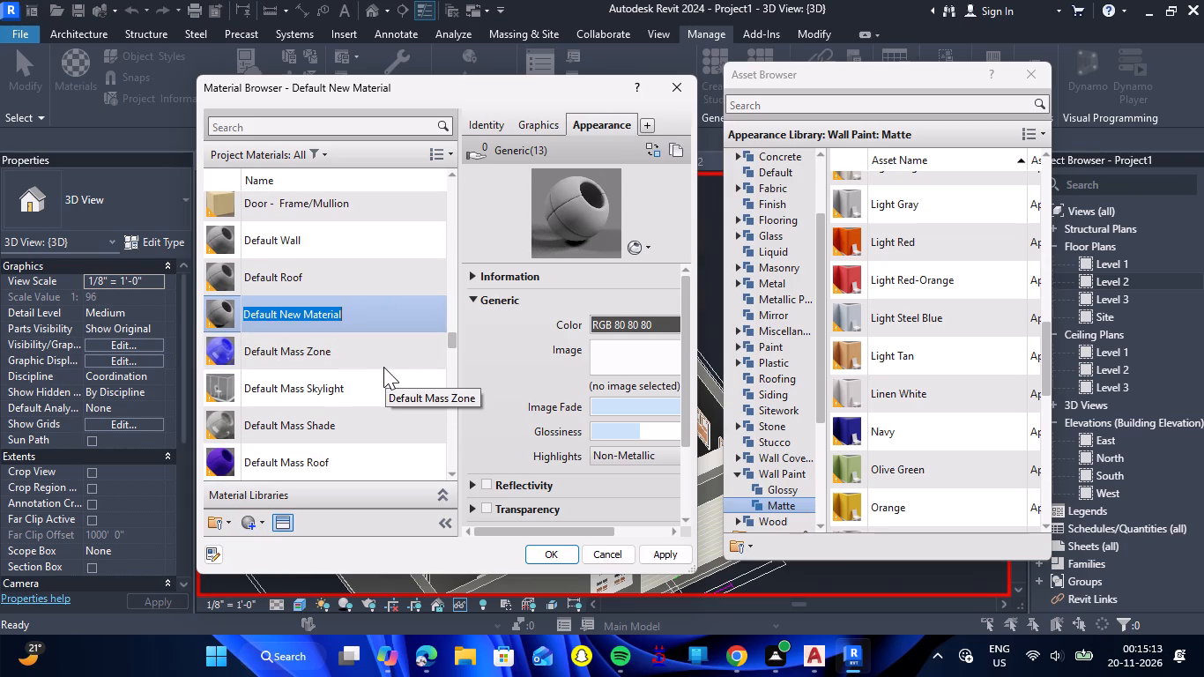
pyautogui.write('BATH ROOM WALL1')
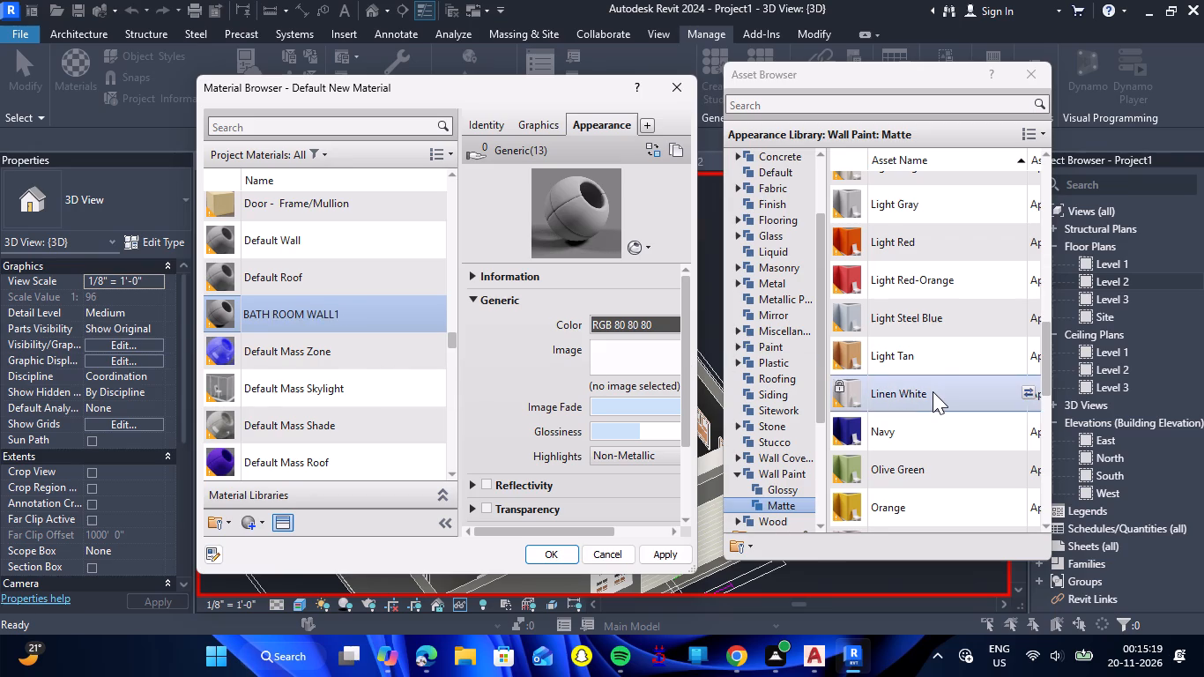
# Set the appearance of BATH ROOM WALL1 to the matte Orange wall paint and apply it.
pyautogui.scroll(-2, 933, 391)
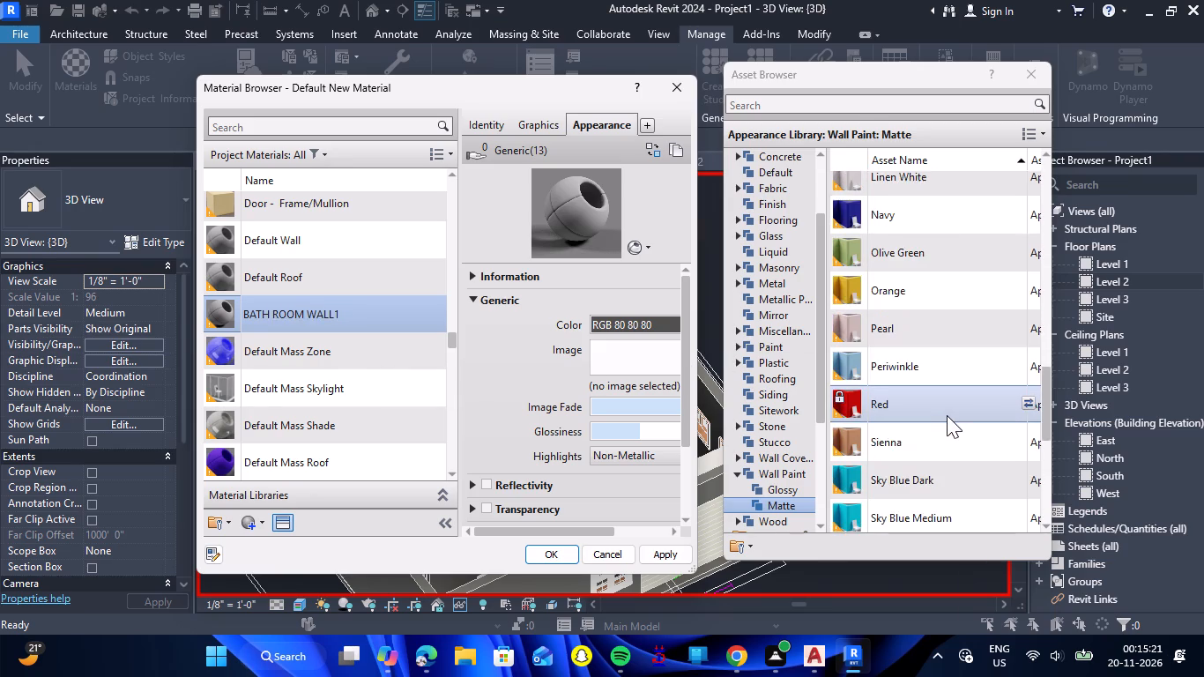
pyautogui.scroll(2, 947, 415)
pyautogui.doubleClick(931, 507)
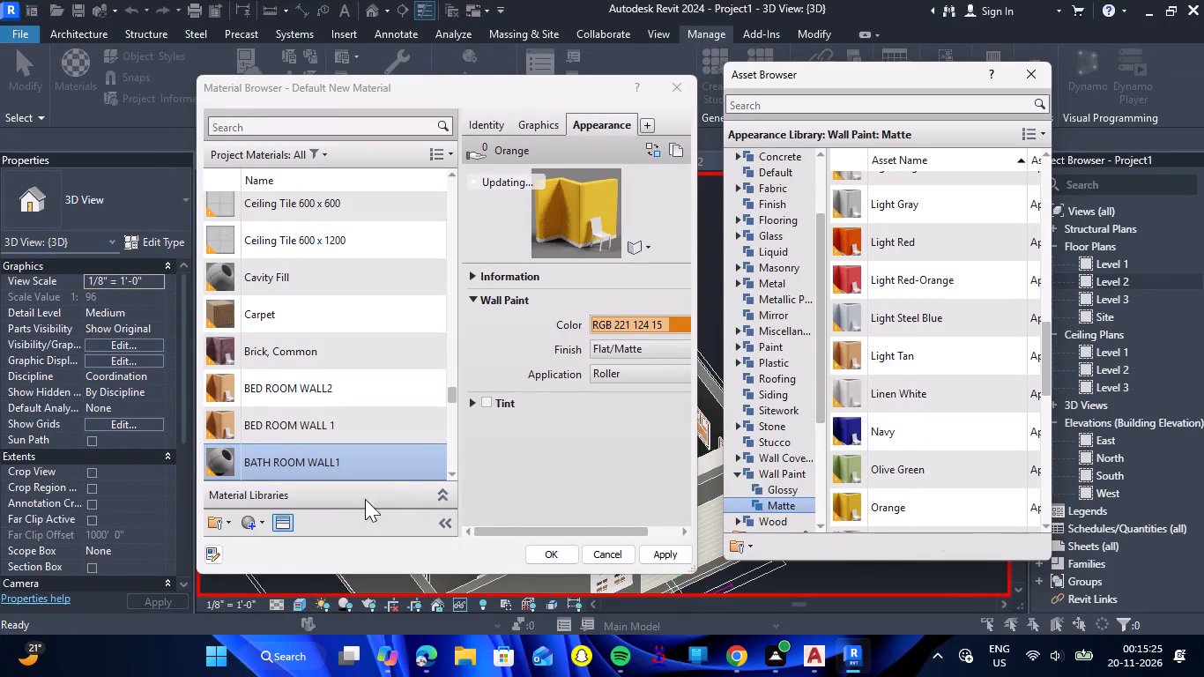
pyautogui.click(667, 555)
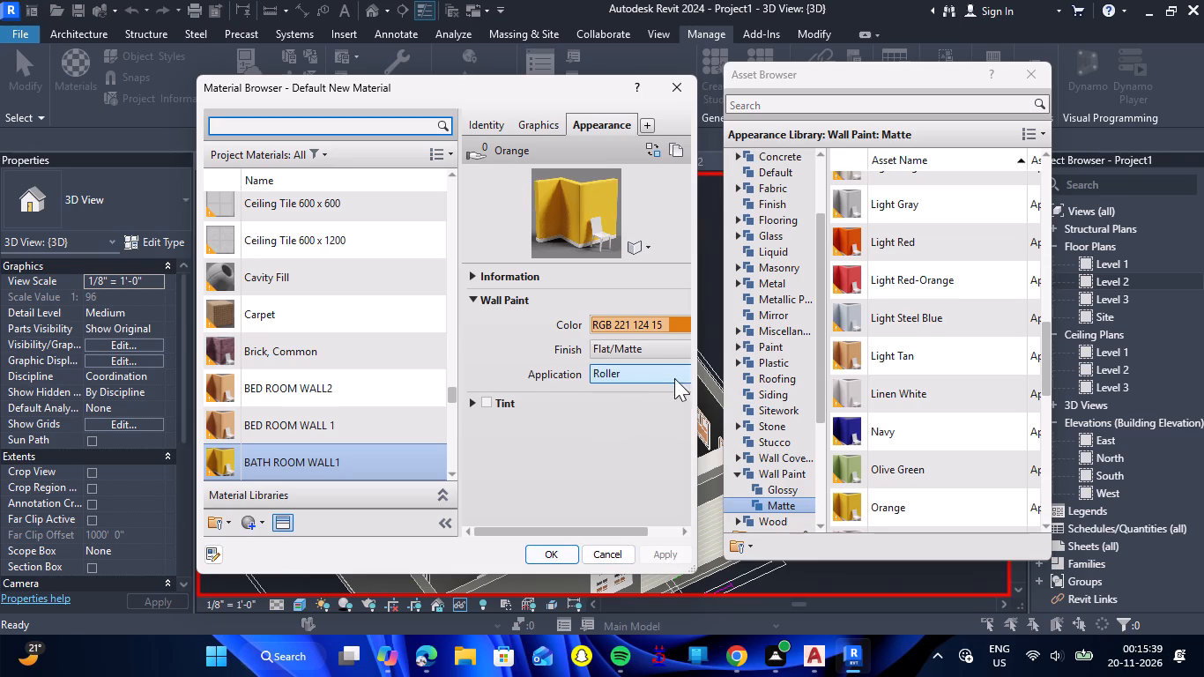
# Create another new project material and open its name for editing.
pyautogui.click(261, 522)
pyautogui.click(286, 540)
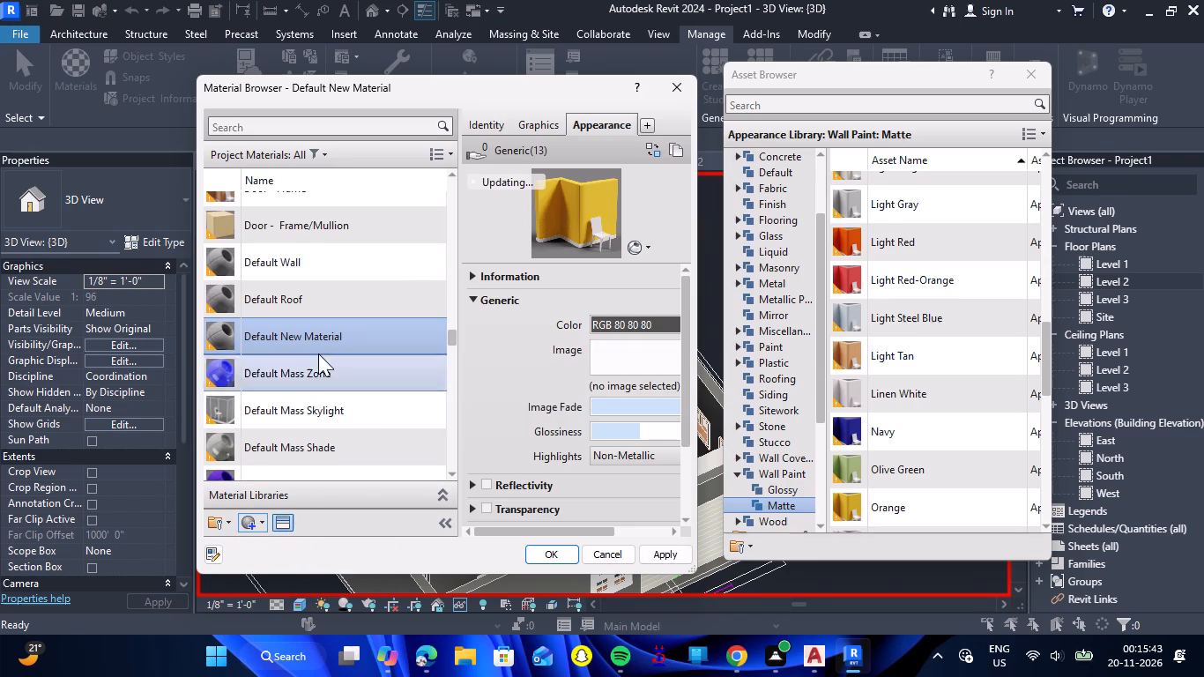
pyautogui.rightClick(328, 347)
pyautogui.click(365, 413)
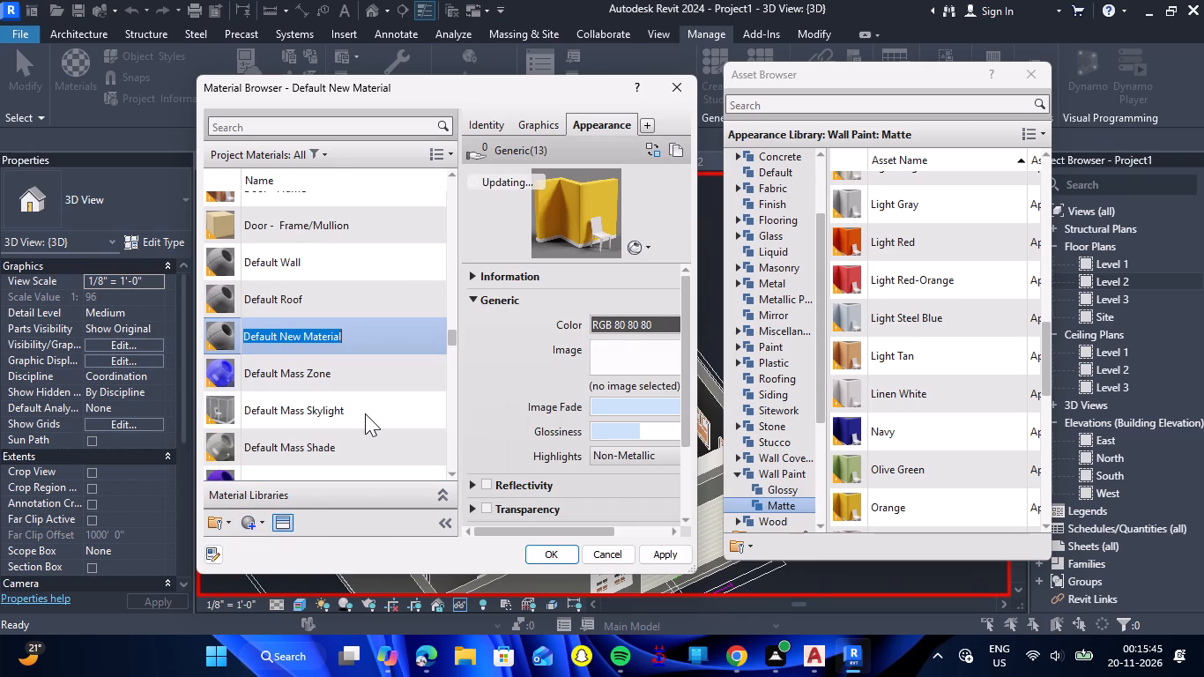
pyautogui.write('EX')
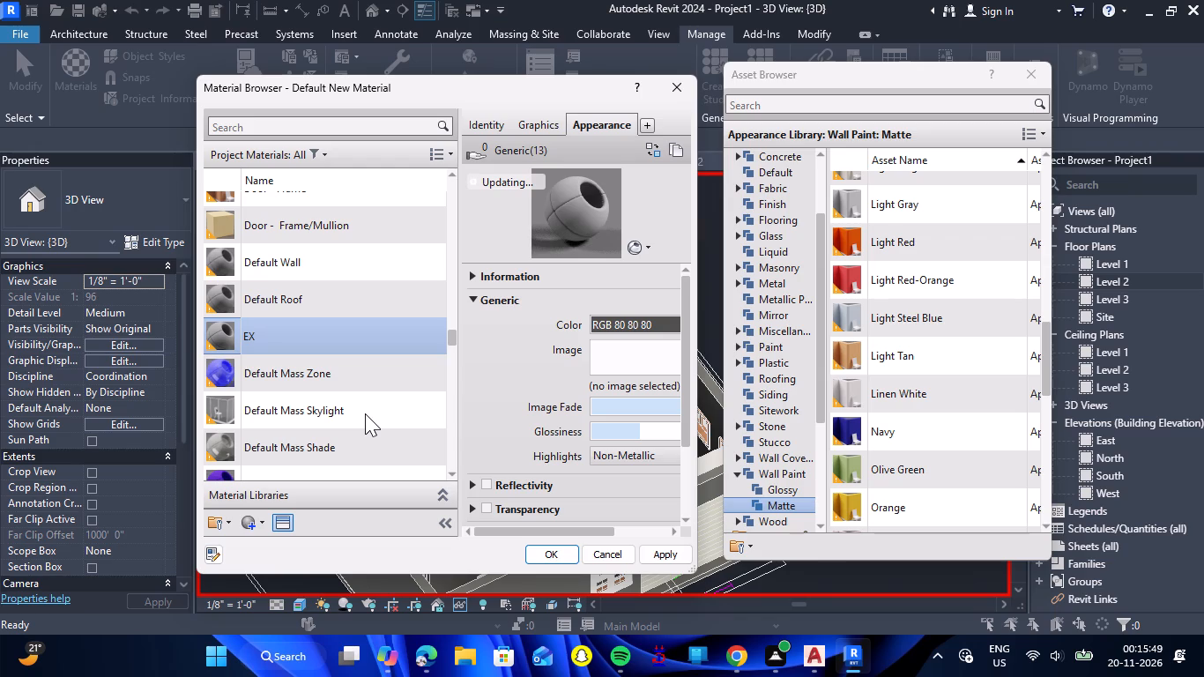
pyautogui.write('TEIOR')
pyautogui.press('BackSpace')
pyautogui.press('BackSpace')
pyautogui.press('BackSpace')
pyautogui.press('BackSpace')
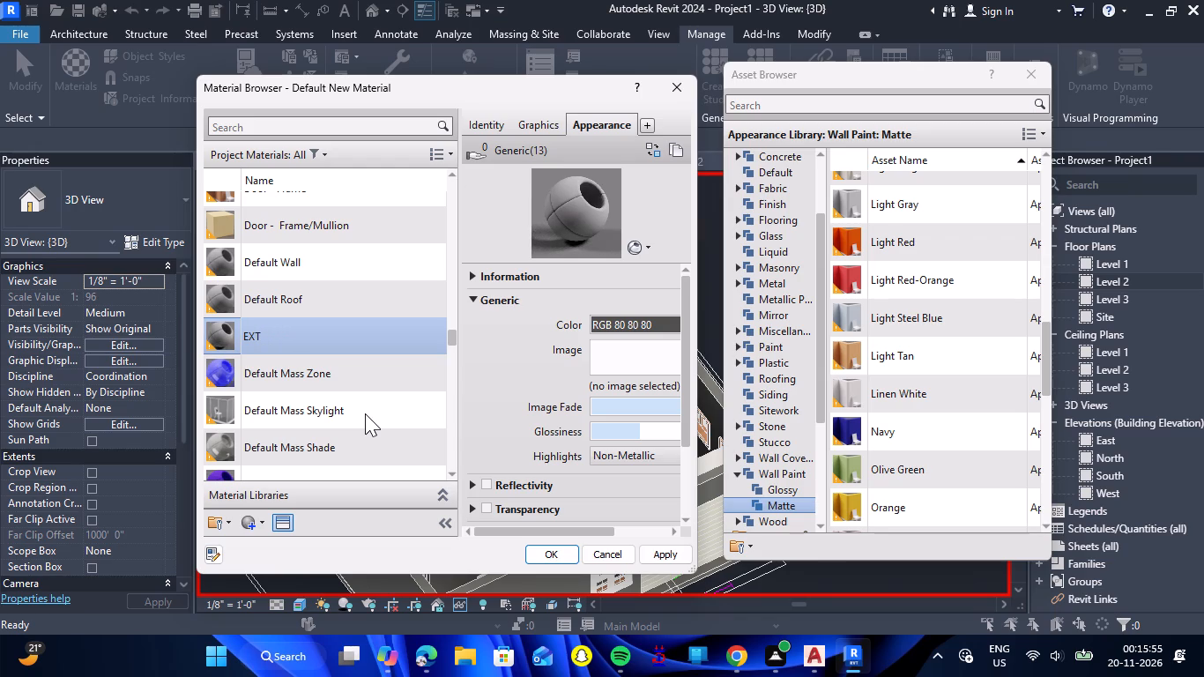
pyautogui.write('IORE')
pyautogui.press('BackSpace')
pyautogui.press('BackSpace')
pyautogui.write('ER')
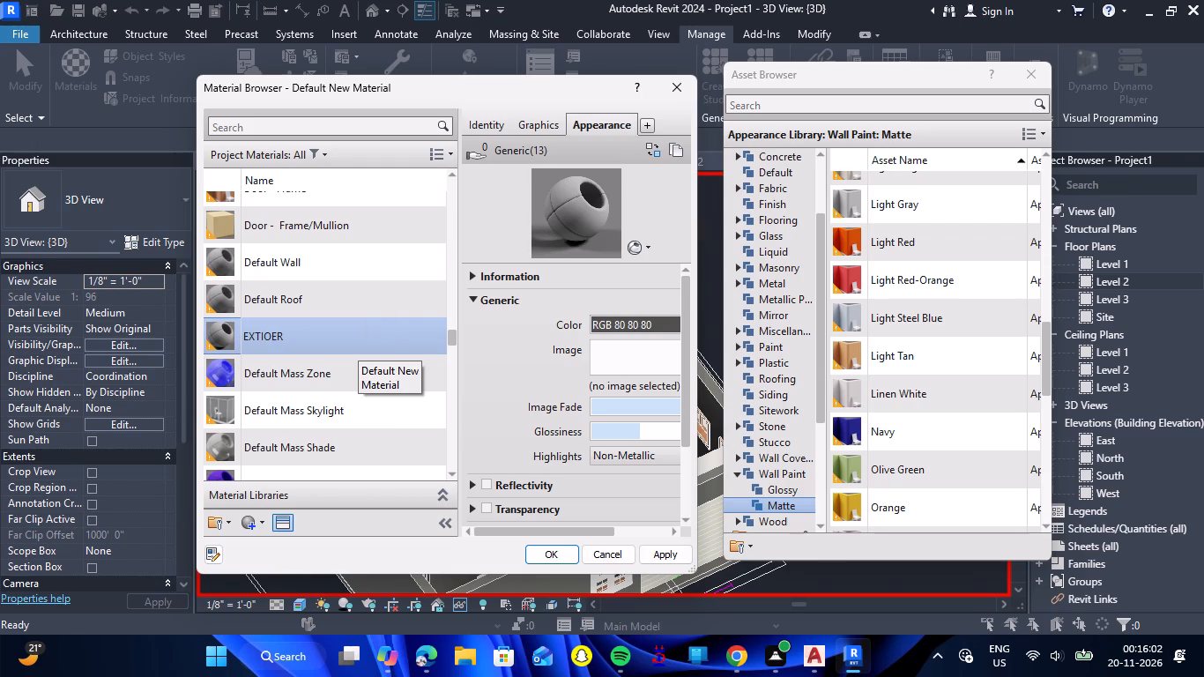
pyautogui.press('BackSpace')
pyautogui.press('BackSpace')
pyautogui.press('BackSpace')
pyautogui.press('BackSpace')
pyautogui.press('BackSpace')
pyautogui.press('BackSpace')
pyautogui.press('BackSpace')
# Name the new project material OUTER WALL.
pyautogui.press('o')
pyautogui.press('t')
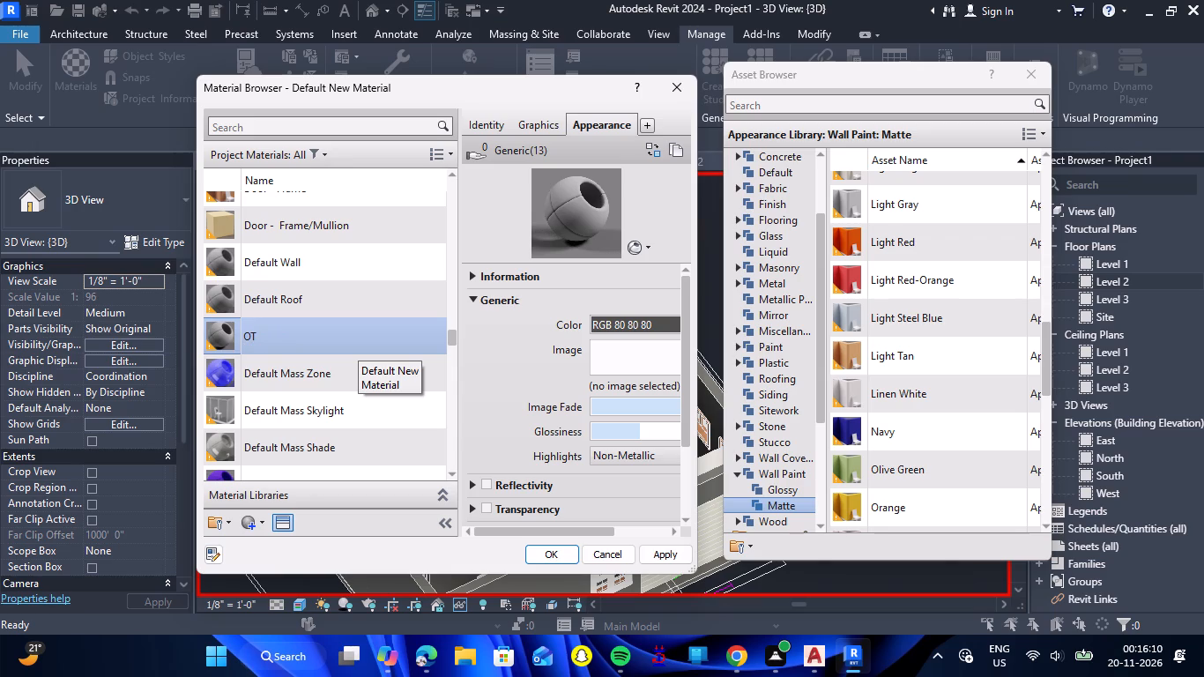
pyautogui.press('u')
pyautogui.press('BackSpace')
pyautogui.press('BackSpace')
pyautogui.write('UTER WALL')
pyautogui.press('space')
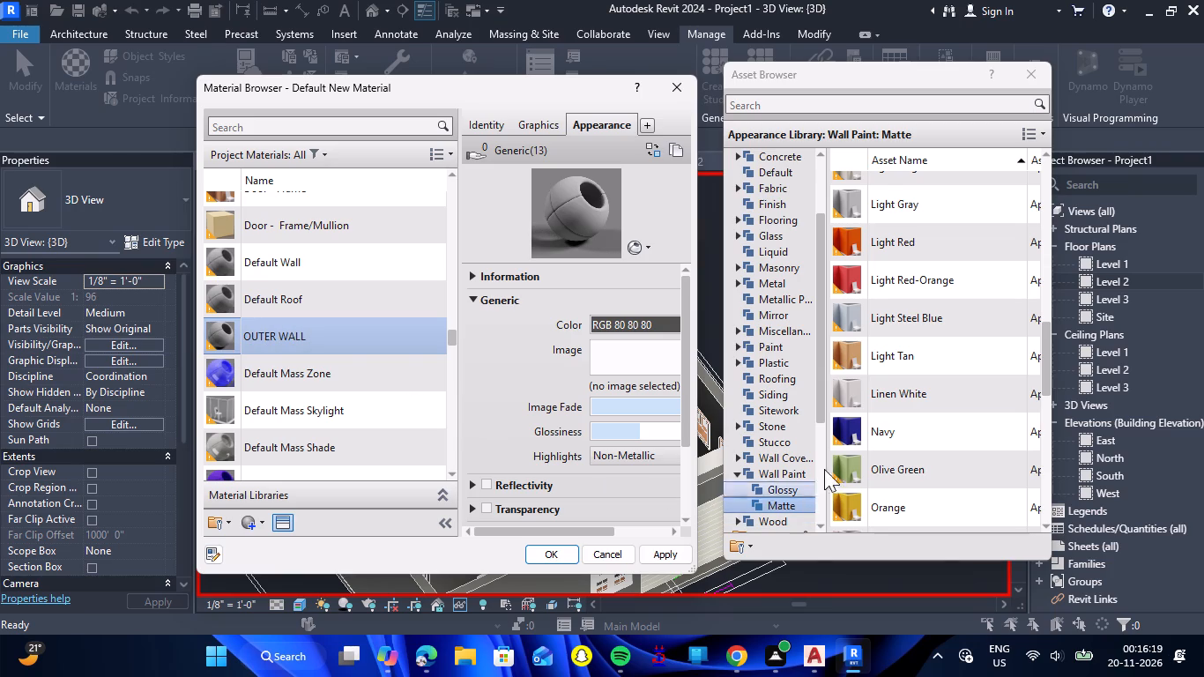
# Set the appearance of OUTER WALL to the matte Dark Olive Green wall paint, apply it and finish editing the materials.
pyautogui.scroll(5, 893, 435)
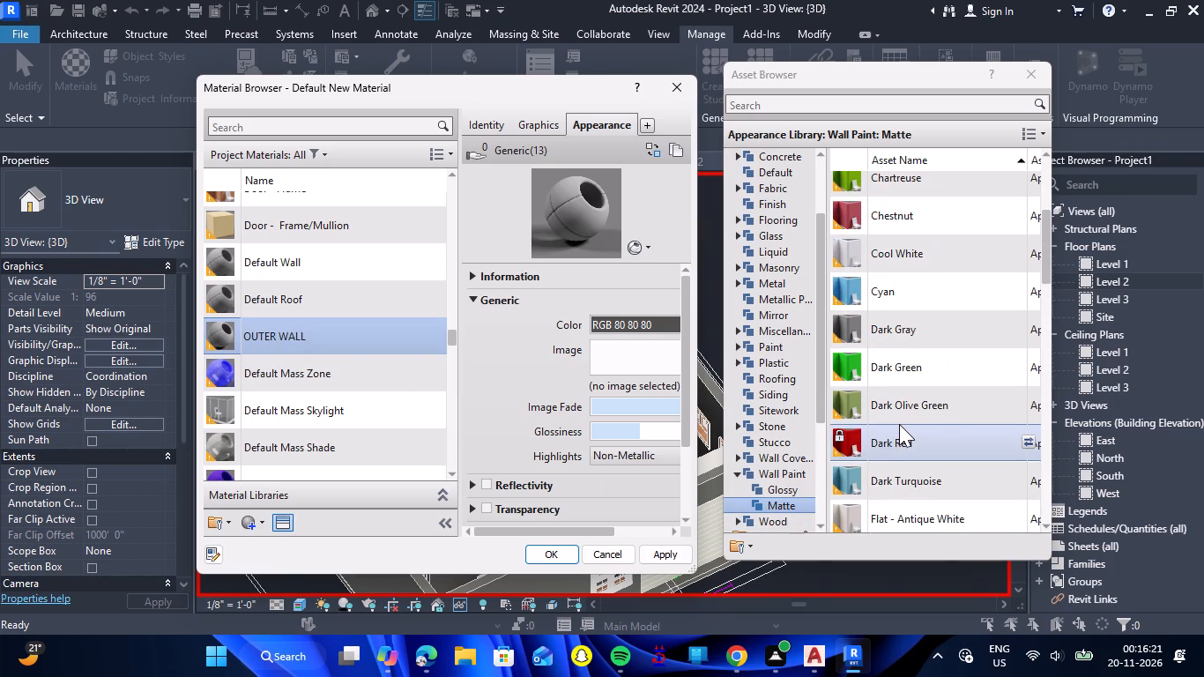
pyautogui.doubleClick(900, 420)
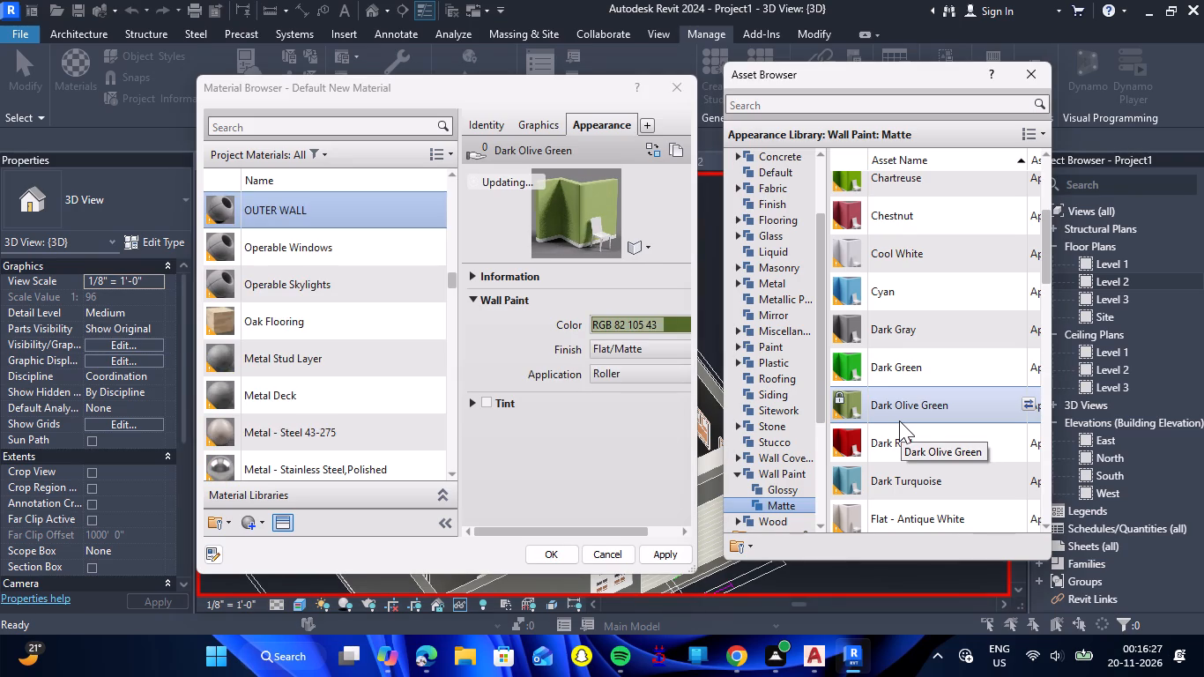
pyautogui.doubleClick(673, 560)
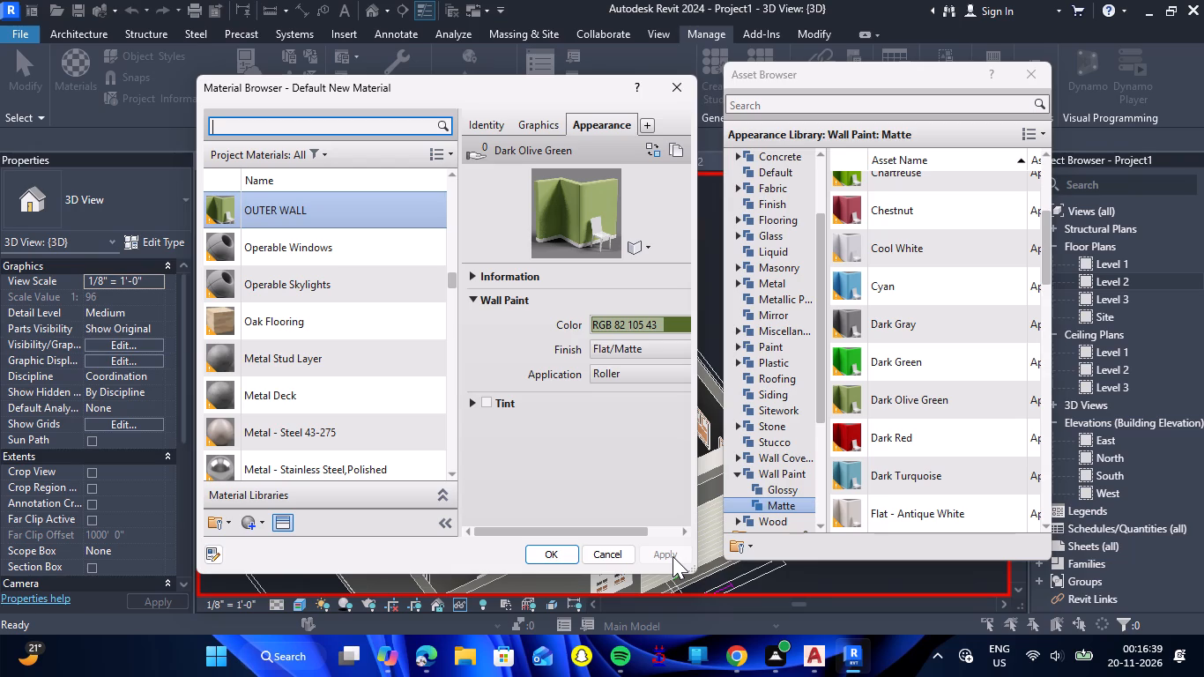
pyautogui.click(551, 554)
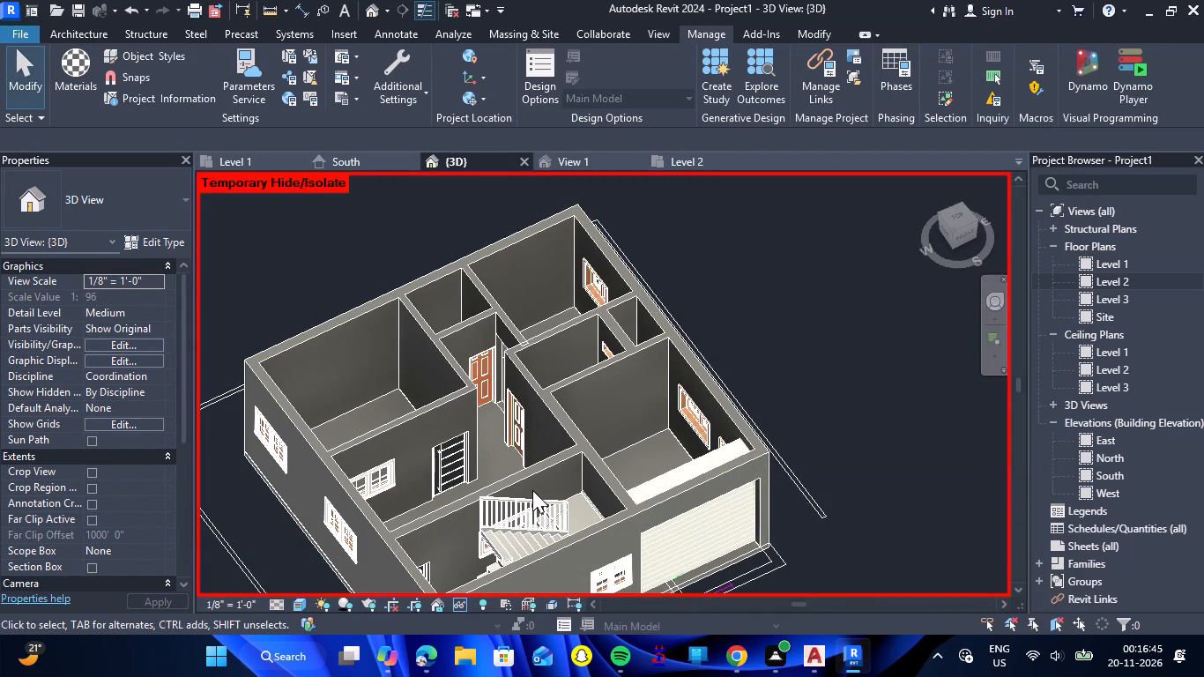
# Paint the living room wall with the window and barred door, and the nearby wall with a door, in the green LIVING ROOM material.
pyautogui.write('PT')
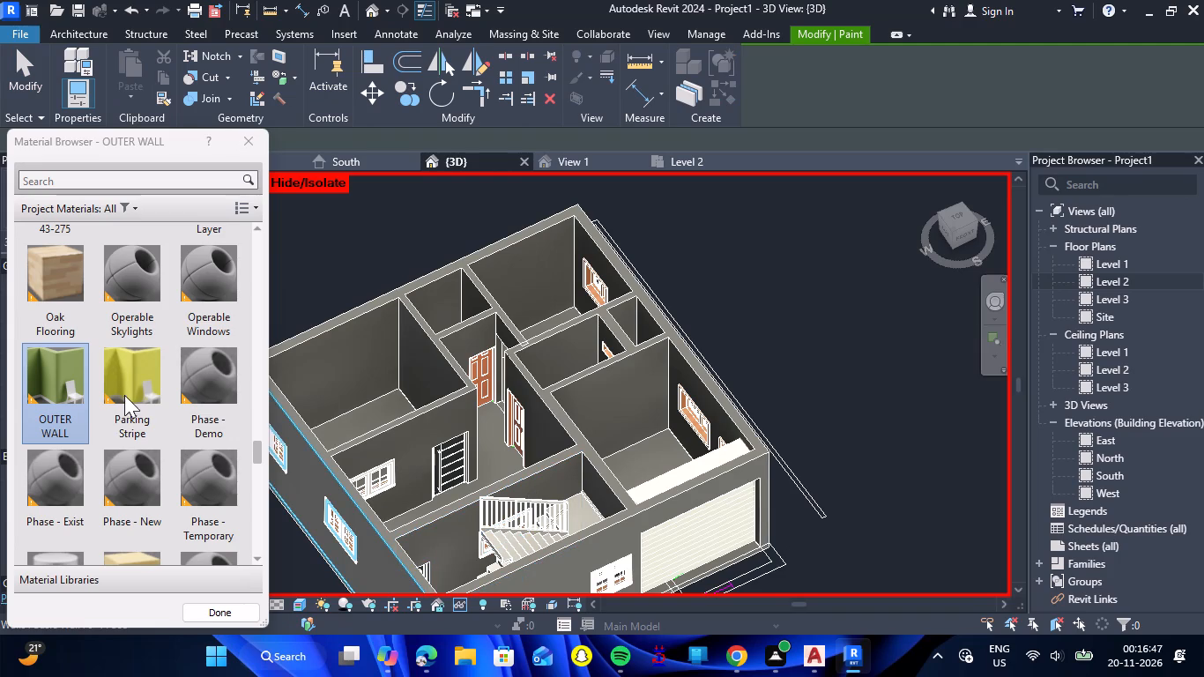
pyautogui.scroll(2, 123, 393)
pyautogui.scroll(-1, 123, 393)
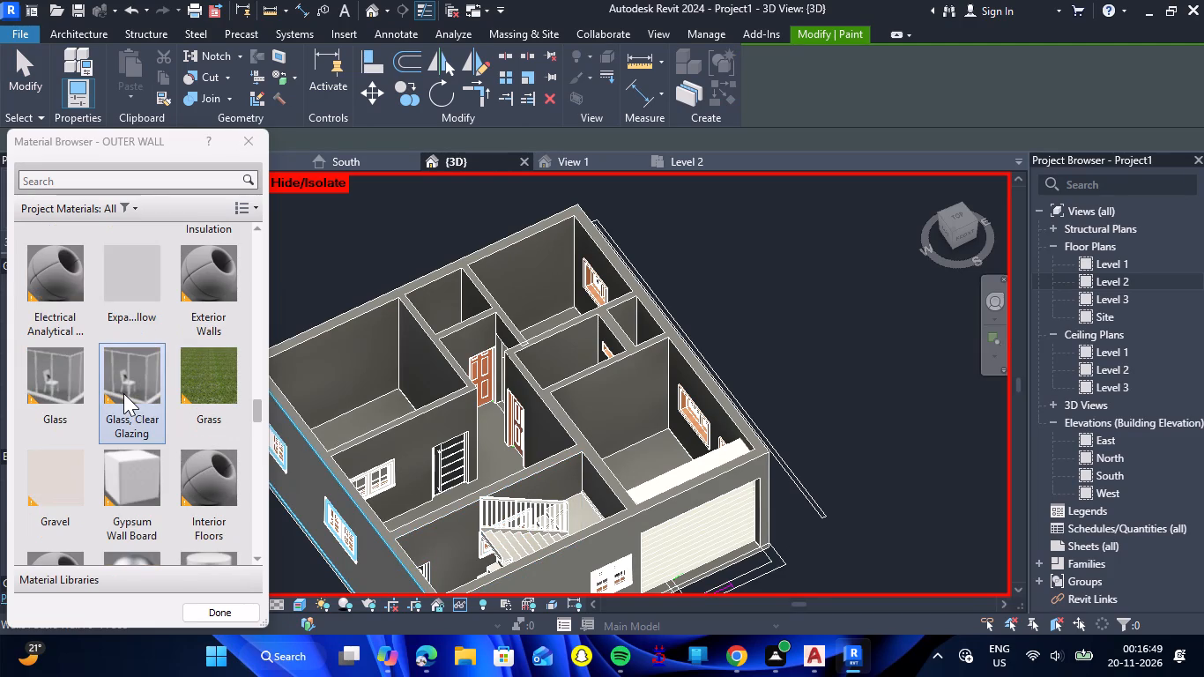
pyautogui.click(64, 393)
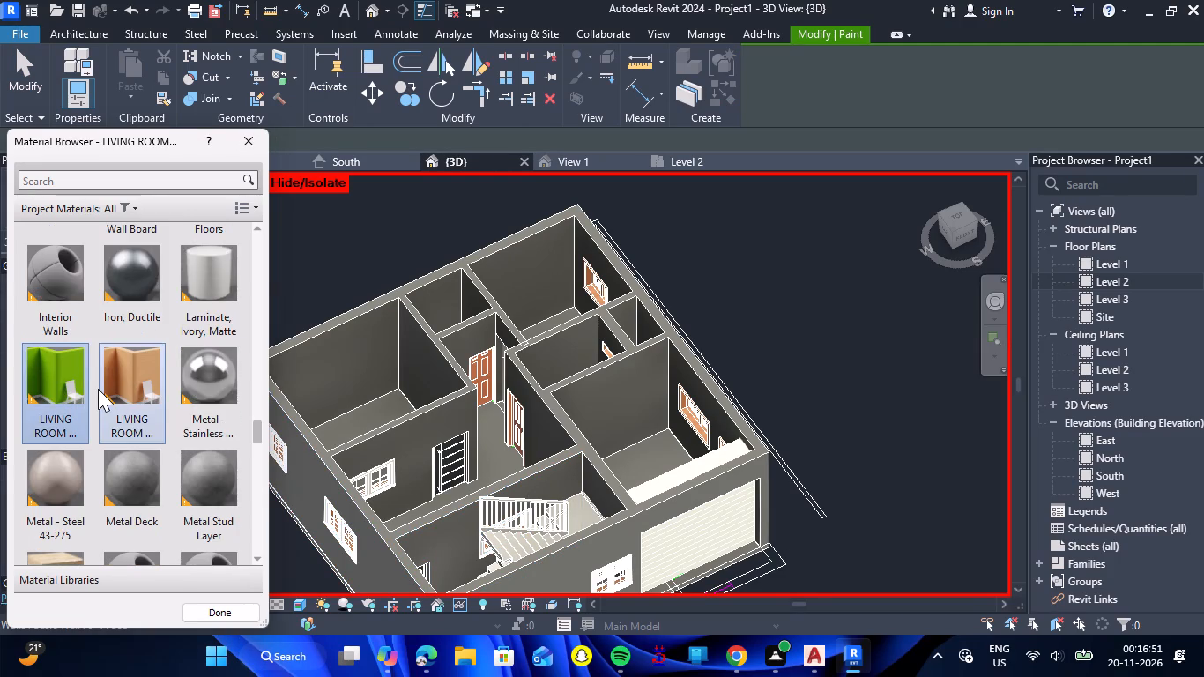
pyautogui.click(426, 435)
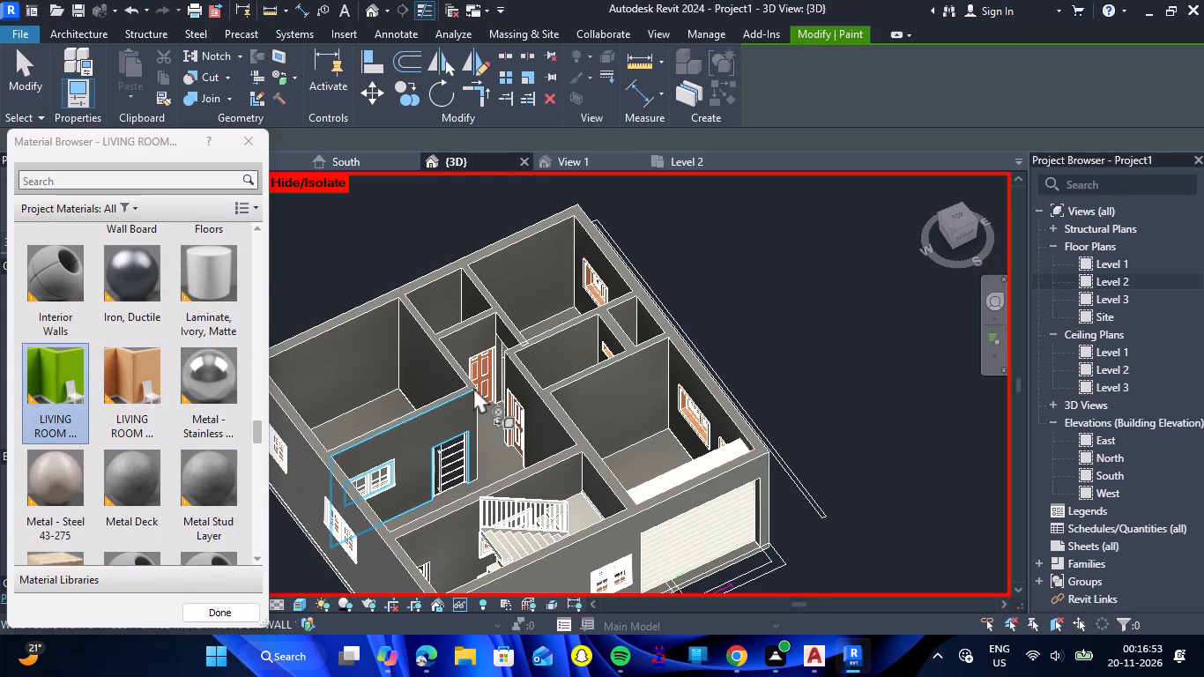
pyautogui.click(517, 376)
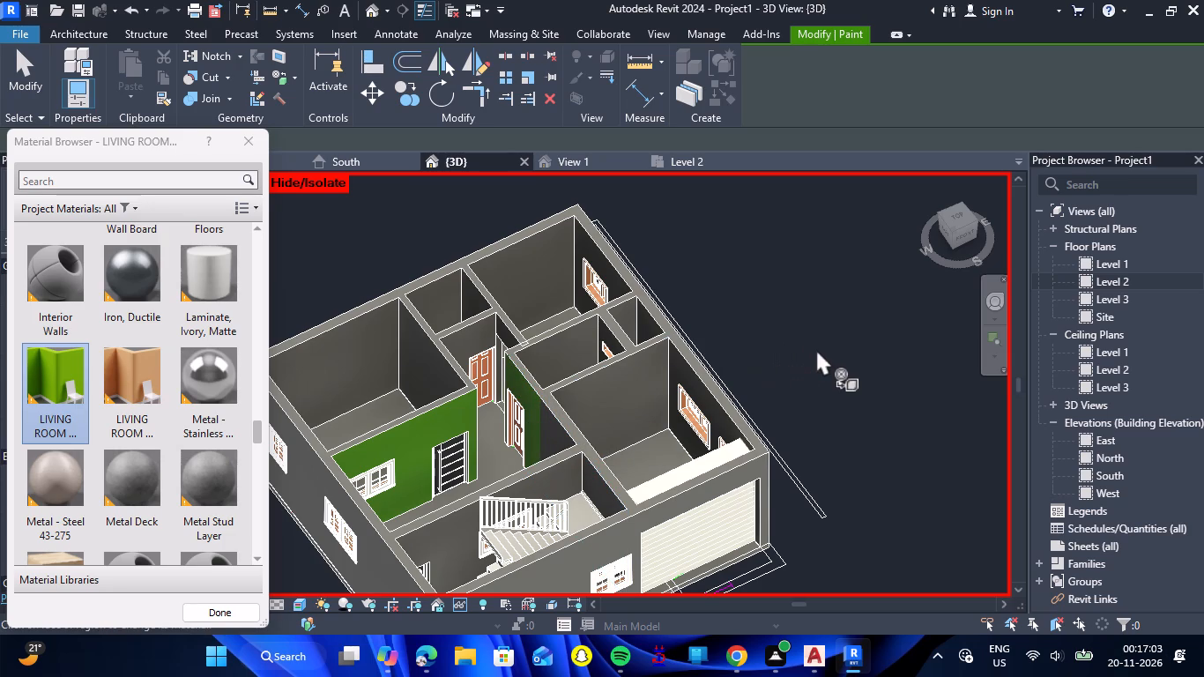
# Search the project materials for BED and choose BED ROOM WALL 1 as the paint material.
pyautogui.keyDown('shift'); pyautogui.moveTo(829, 355); pyautogui.dragTo(656, 383); pyautogui.keyUp('shift')
pyautogui.keyDown('shift'); pyautogui.moveTo(829, 355); pyautogui.dragTo(656, 383, button='right'); pyautogui.keyUp('shift')
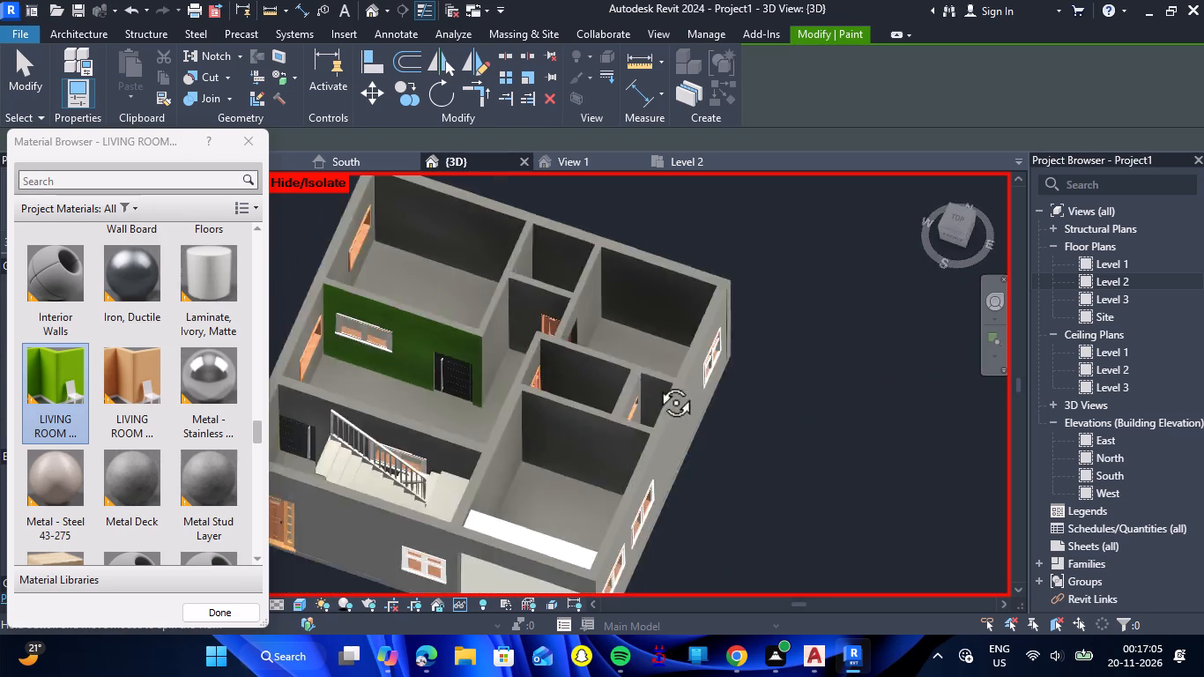
pyautogui.keyDown('shift'); pyautogui.moveTo(656, 383); pyautogui.dragTo(621, 353); pyautogui.keyUp('shift')
pyautogui.keyDown('shift'); pyautogui.moveTo(656, 383); pyautogui.dragTo(621, 353, button='right'); pyautogui.keyUp('shift')
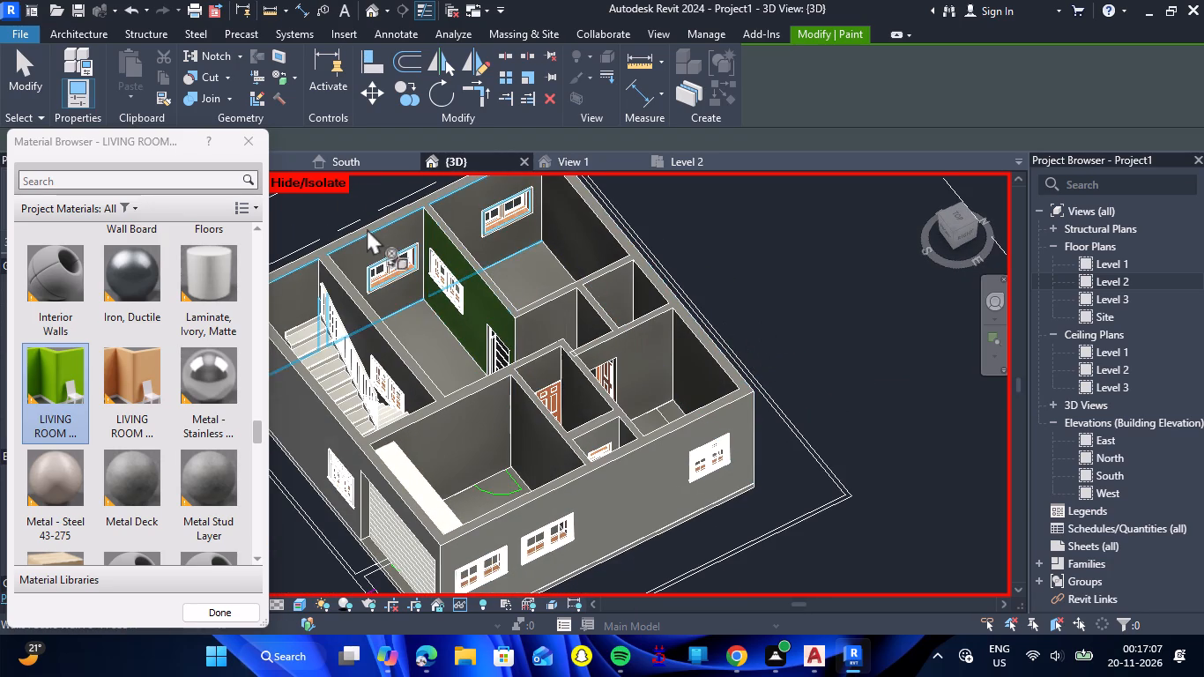
pyautogui.scroll(-1, 378, 257)
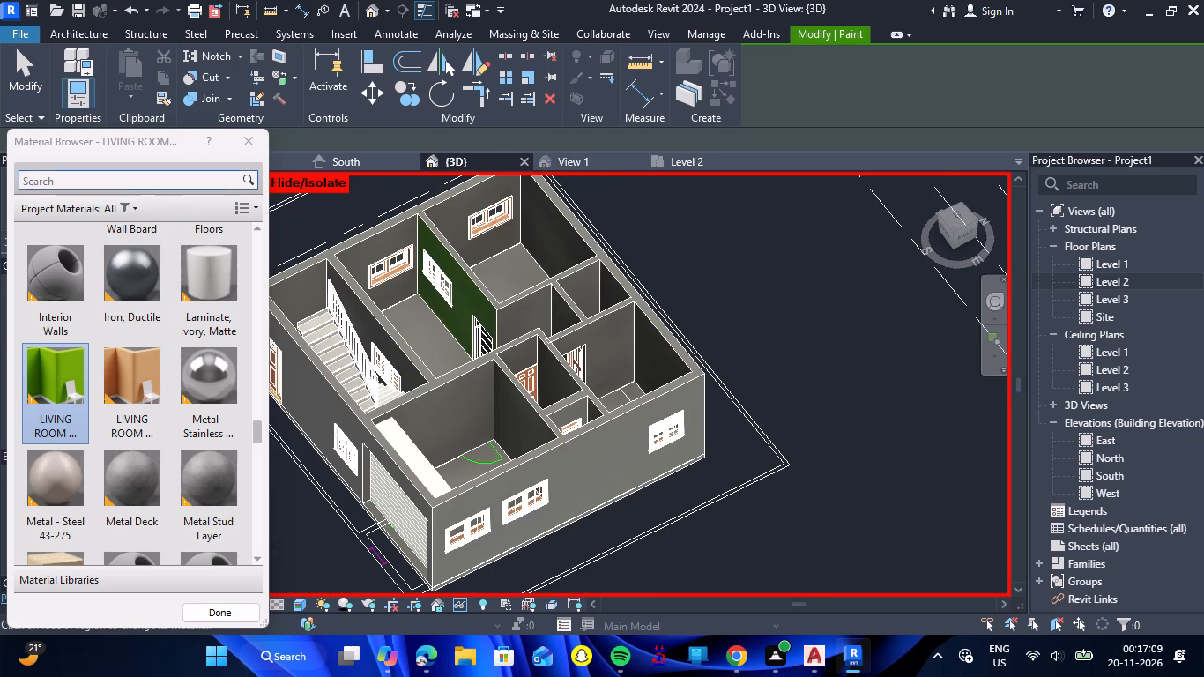
pyautogui.click(167, 180)
pyautogui.write('BED')
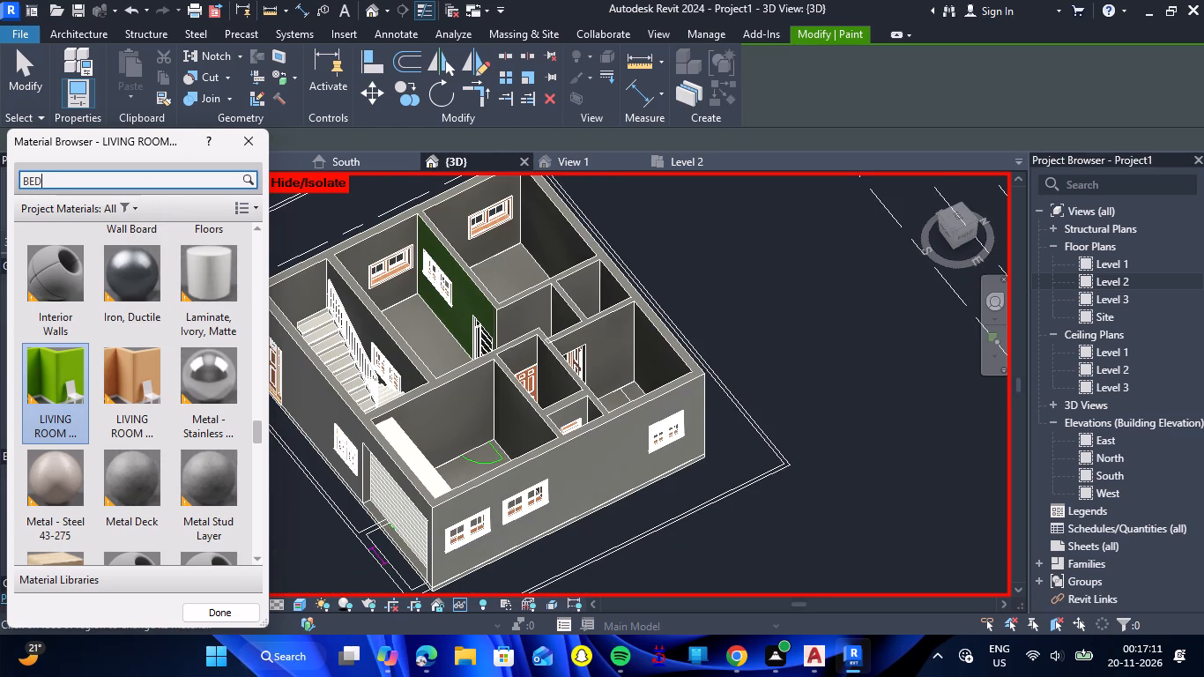
pyautogui.click(67, 299)
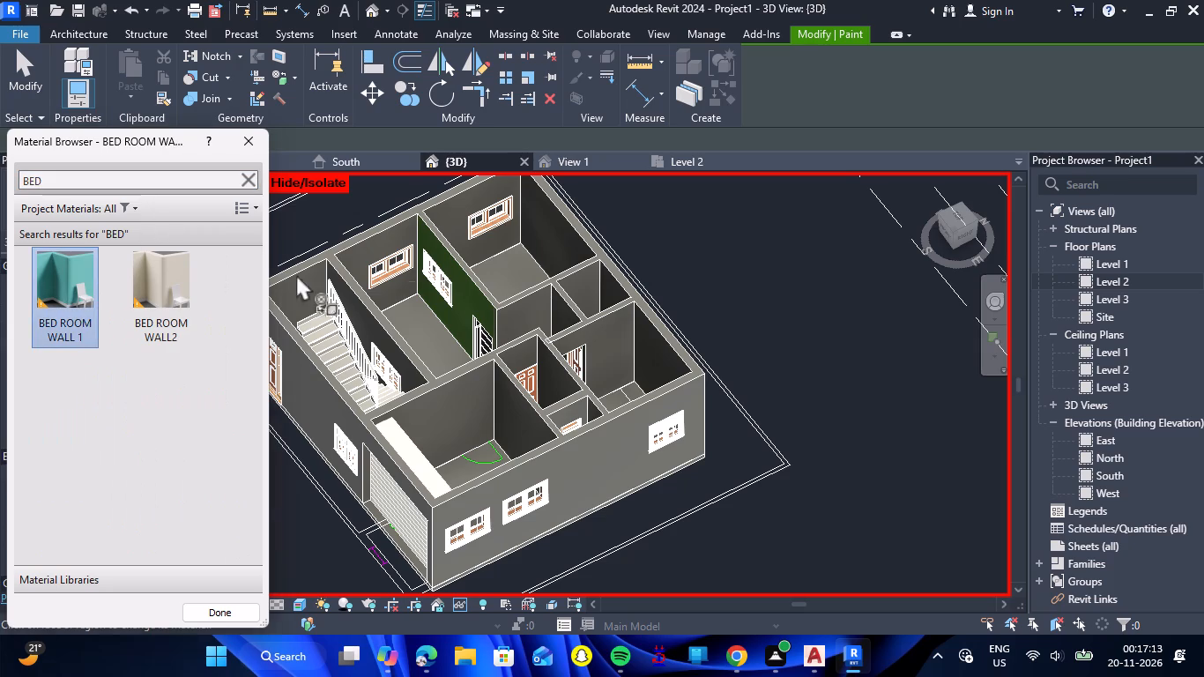
# Split the outer wall shared by the living room and the adjoining bedroom where the green partition meets it.
pyautogui.scroll(7, 410, 186)
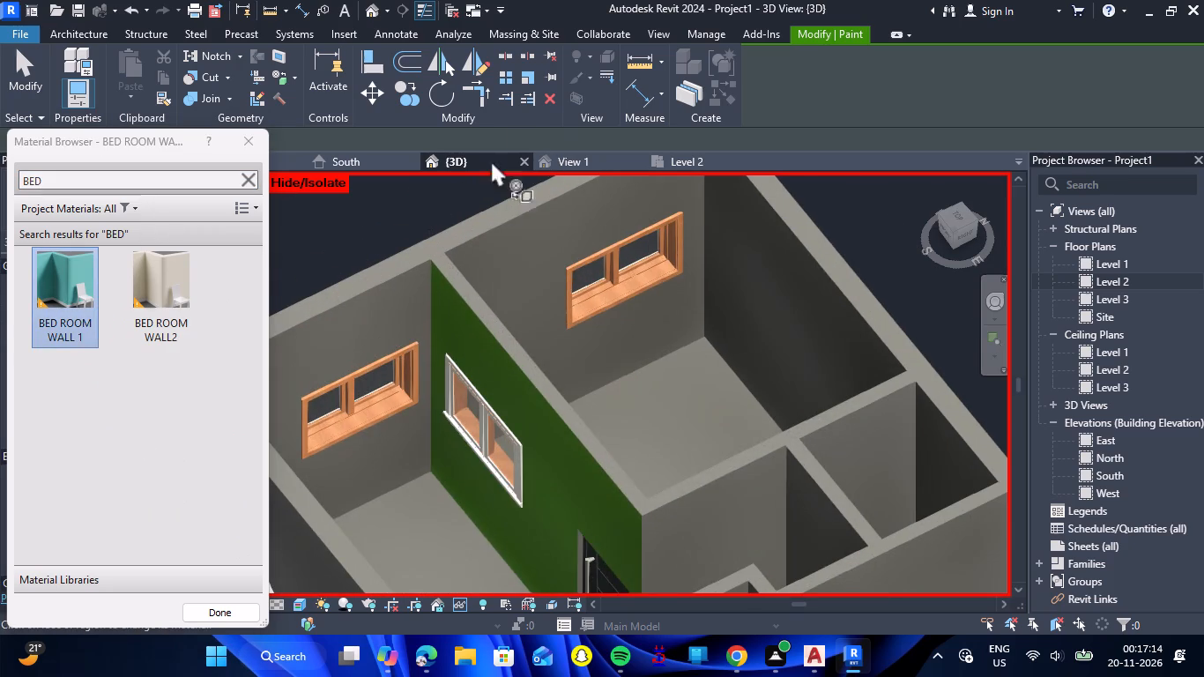
pyautogui.click(502, 53)
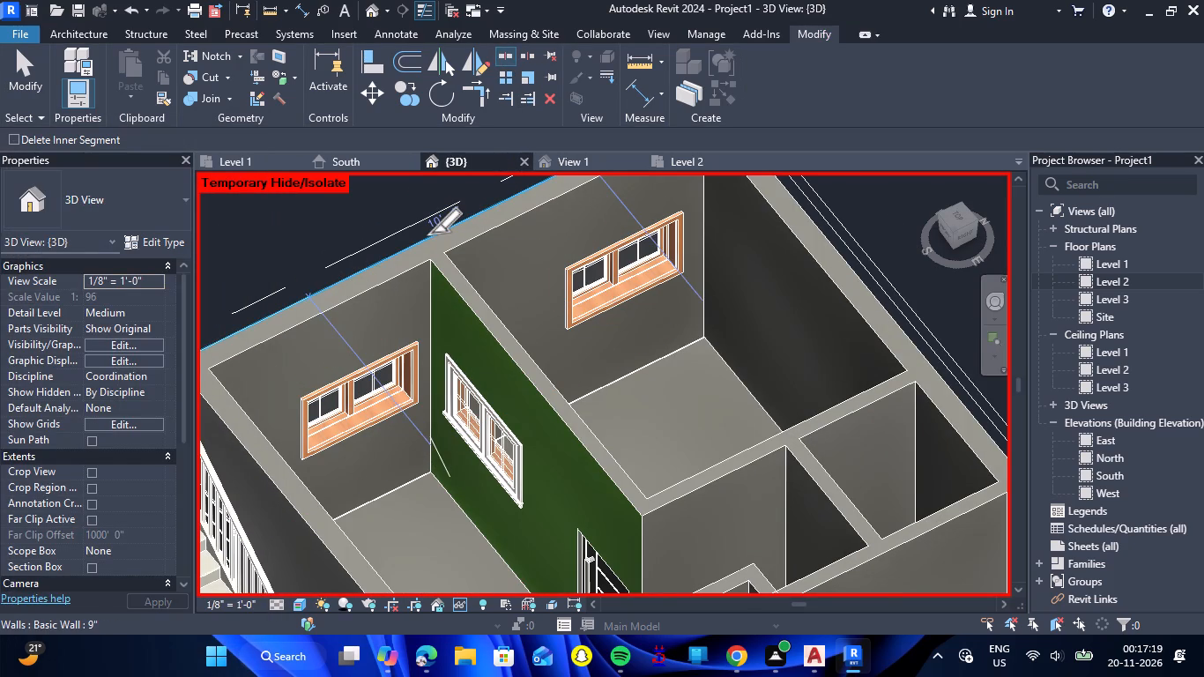
pyautogui.click(429, 239)
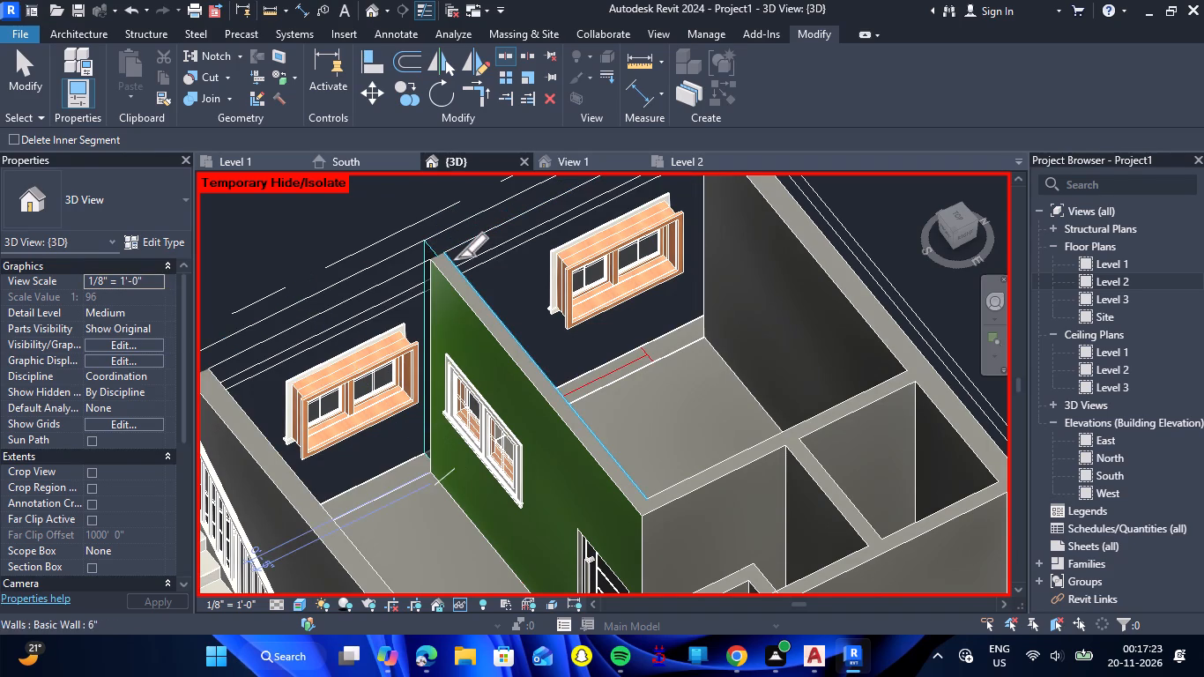
# Split the adjacent windowless outer wall beside the bedroom at both partitions enclosing the small room next to it.
pyautogui.click(933, 360)
pyautogui.scroll(-2, 802, 324)
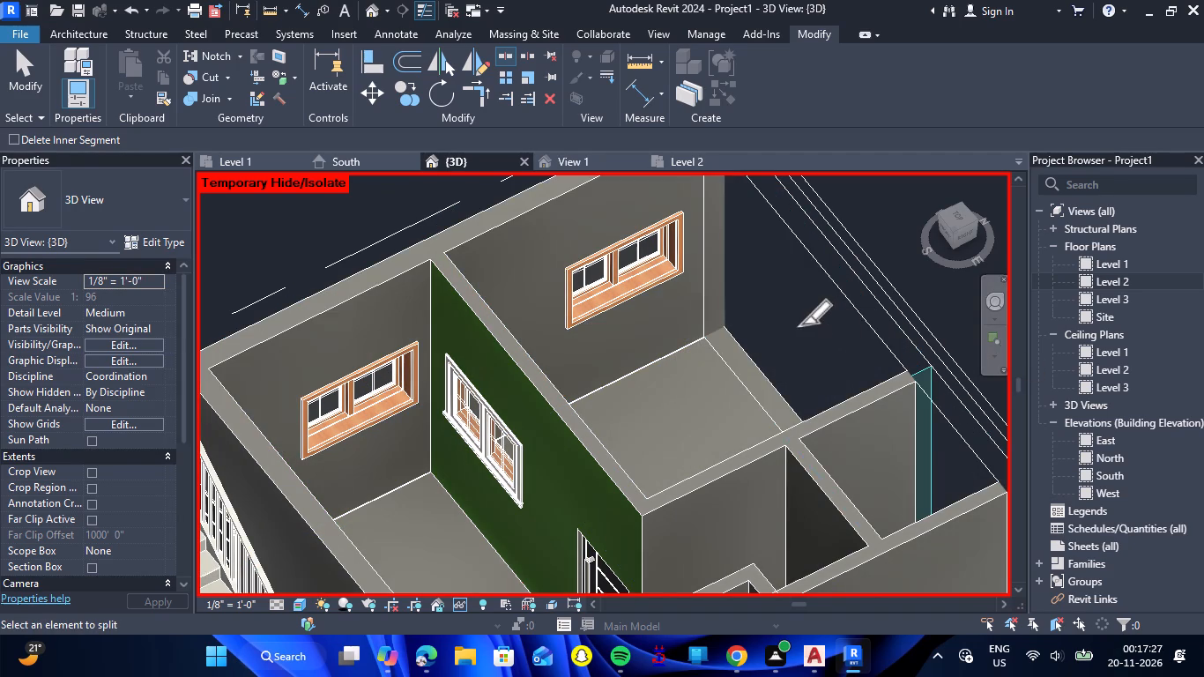
pyautogui.scroll(-4, 801, 324)
pyautogui.scroll(7, 893, 398)
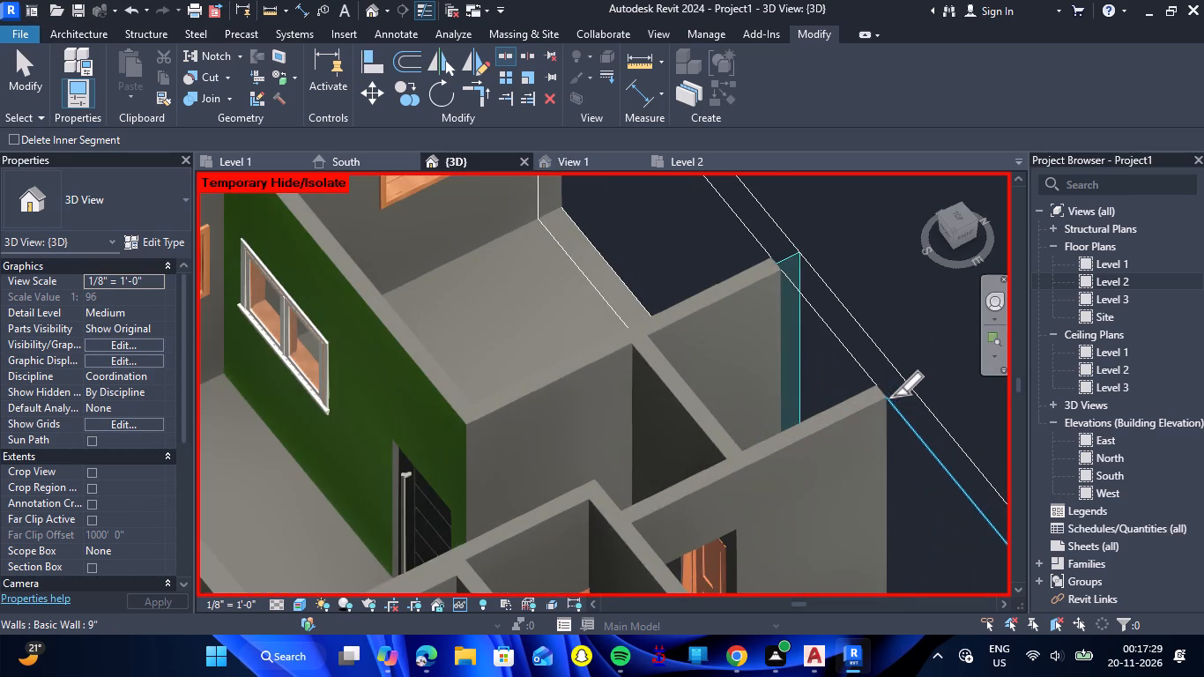
pyautogui.scroll(2, 893, 396)
pyautogui.click(880, 388)
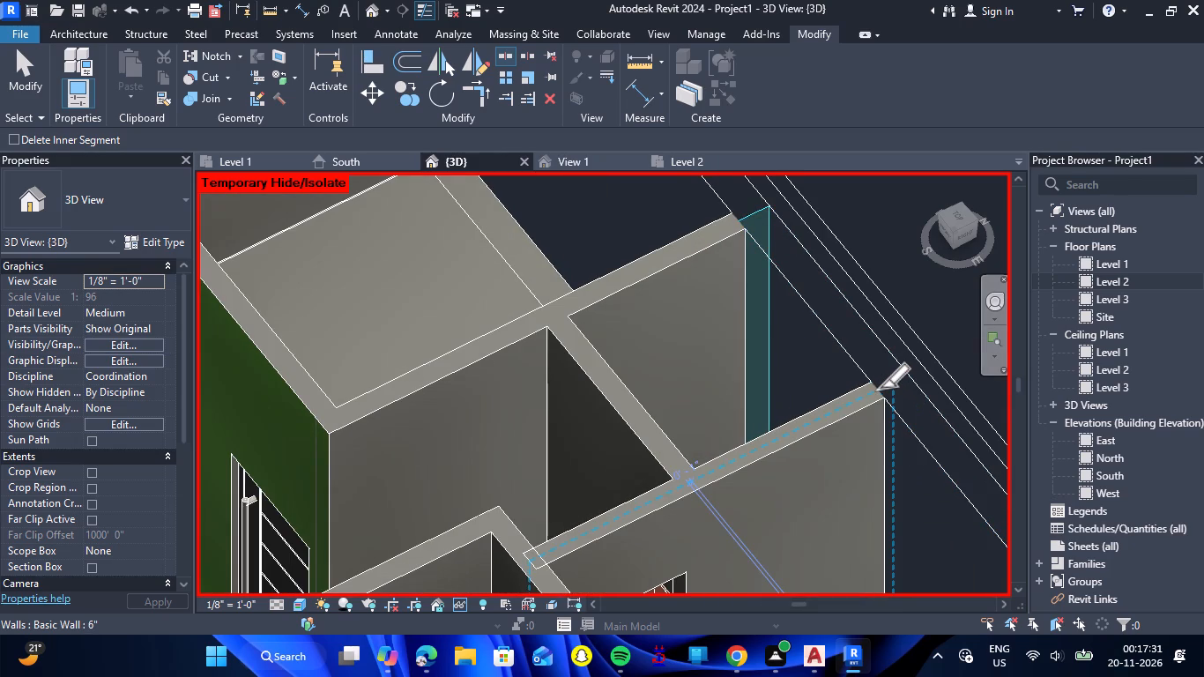
pyautogui.press('Escape')
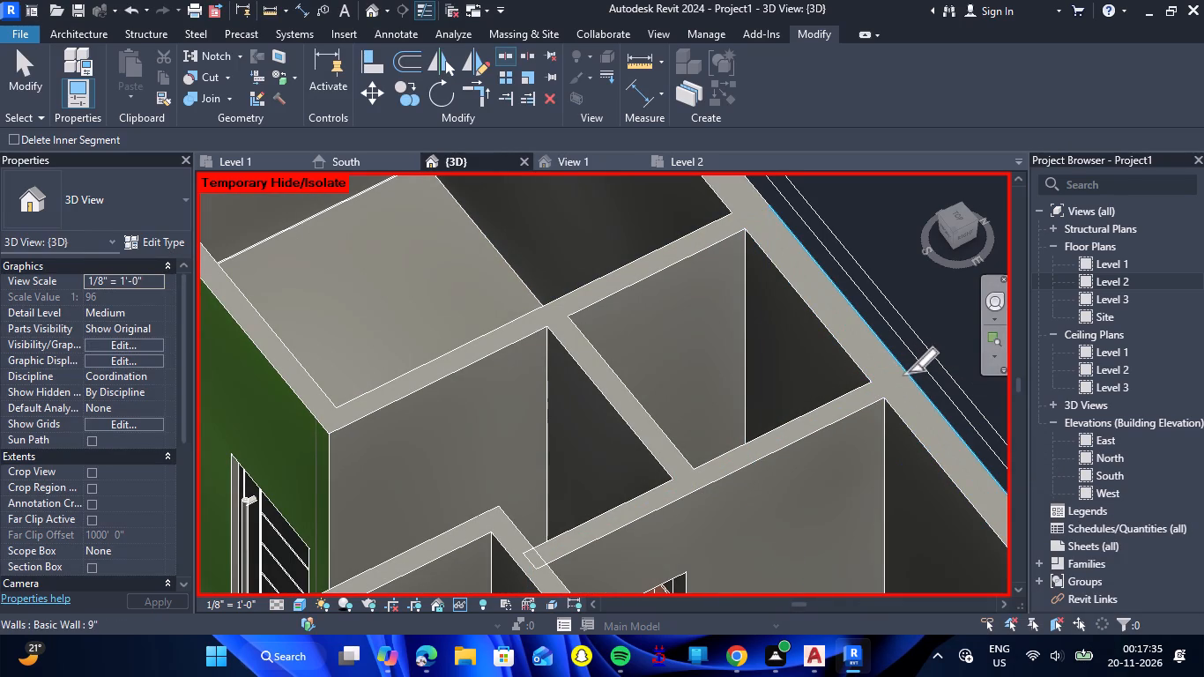
pyautogui.click(908, 372)
pyautogui.press('Escape')
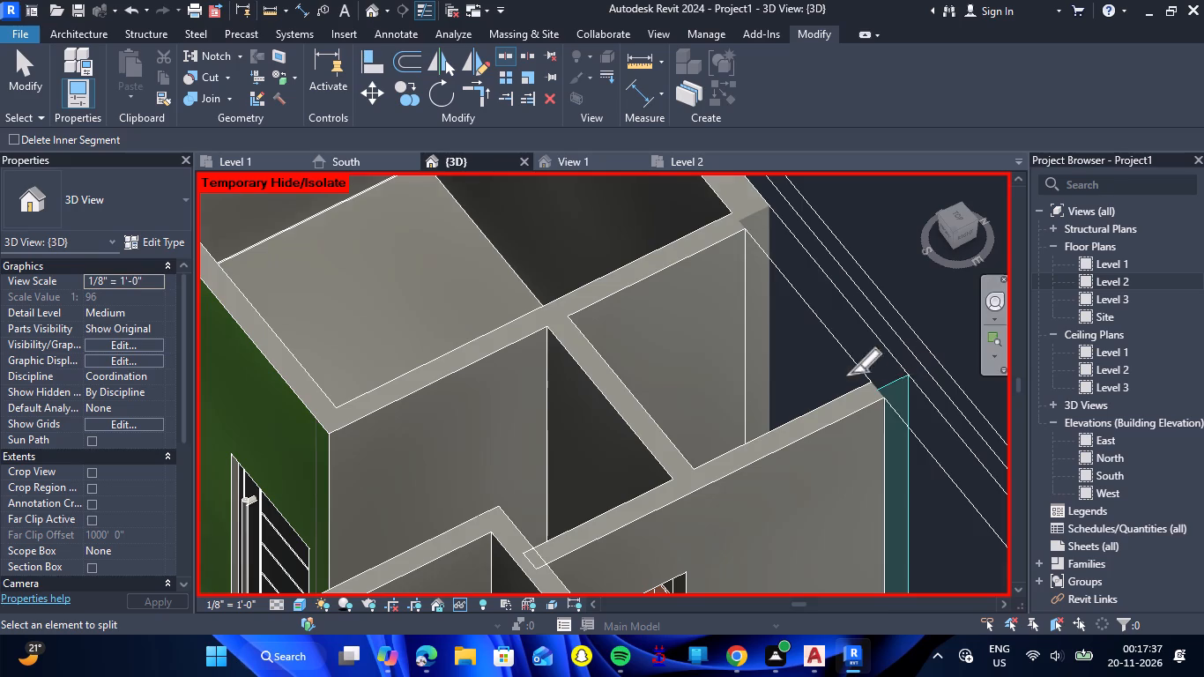
pyautogui.press('Escape')
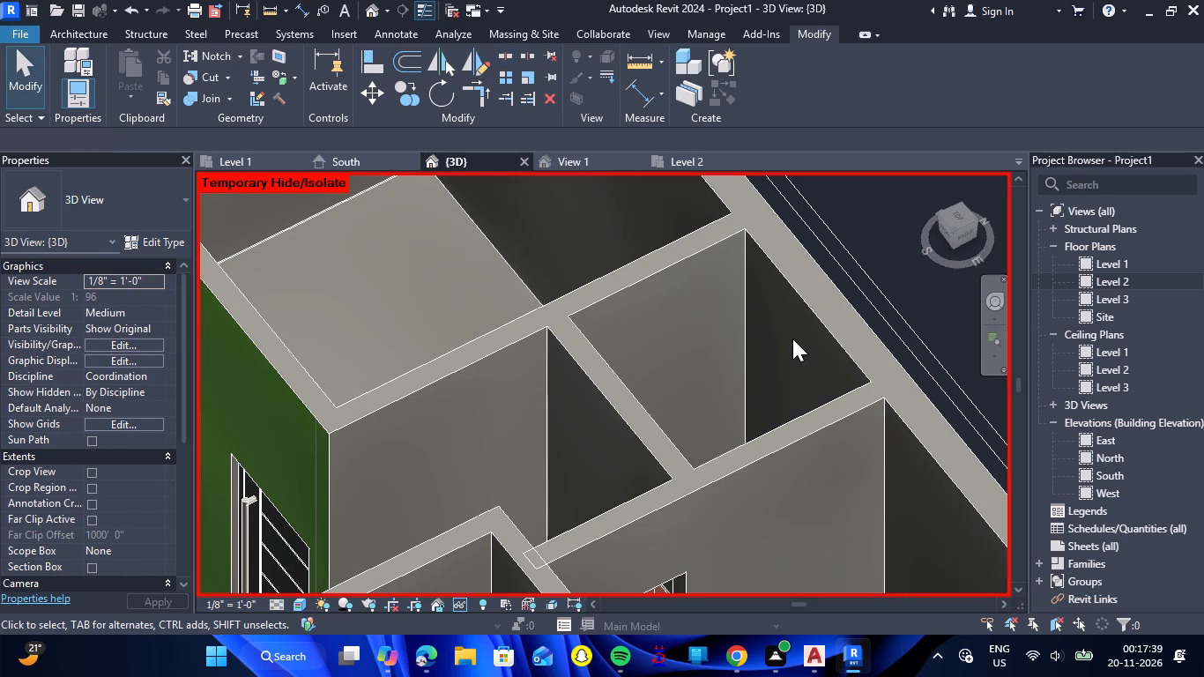
# Split the 9" outer wall at both partitions enclosing the small room with the little high window.
pyautogui.scroll(-8, 792, 338)
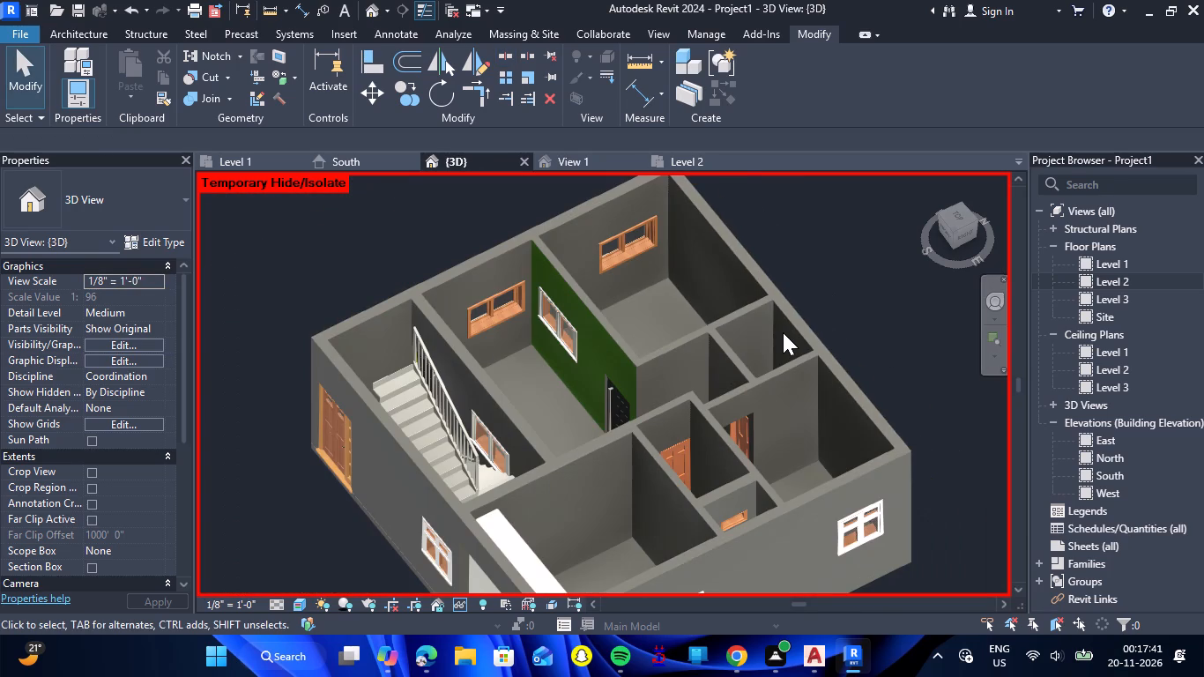
pyautogui.scroll(-1, 783, 332)
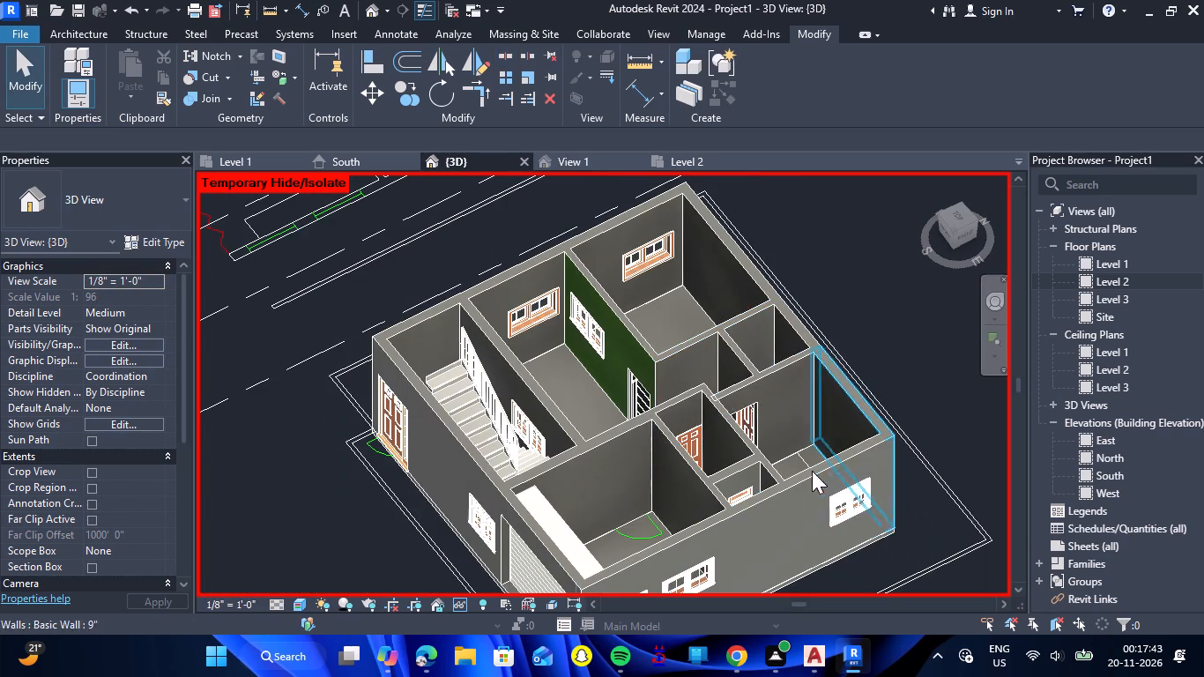
pyautogui.scroll(3, 844, 565)
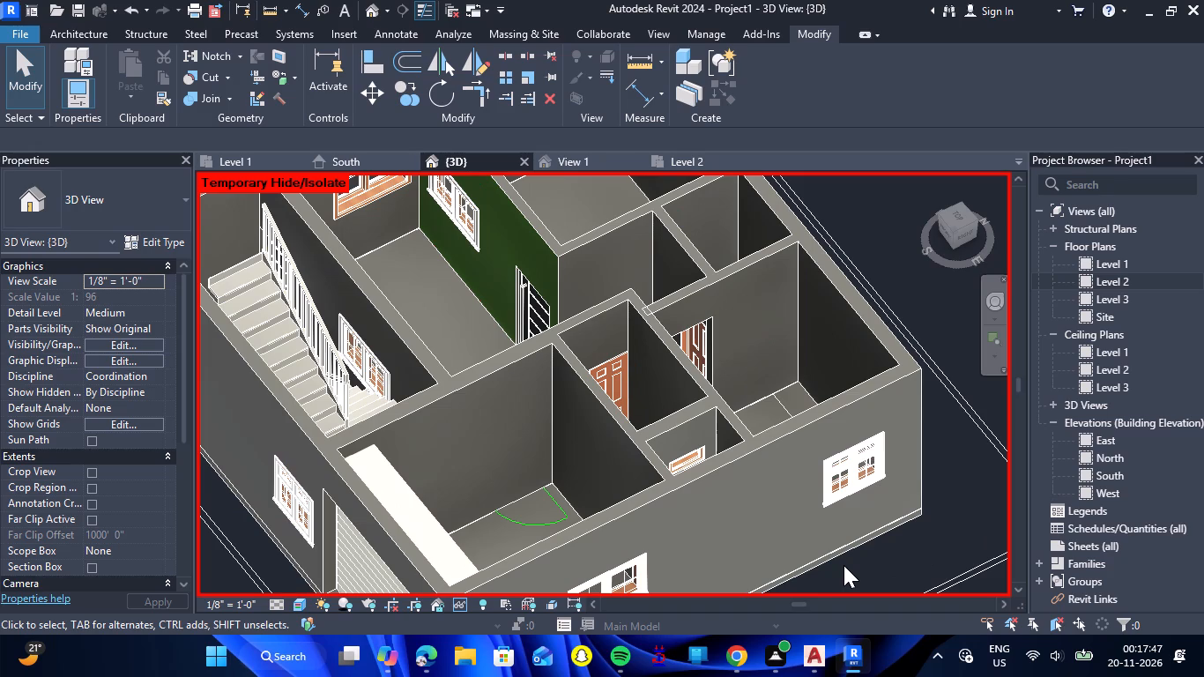
pyautogui.click(508, 63)
pyautogui.scroll(6, 745, 439)
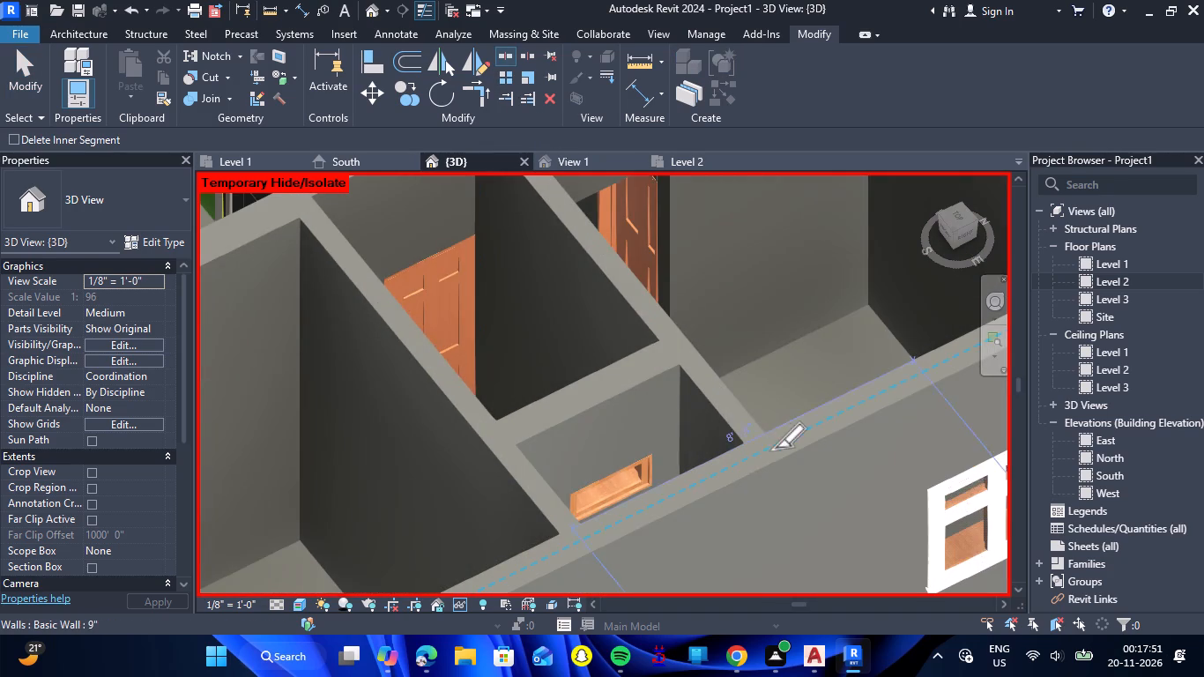
pyautogui.click(773, 462)
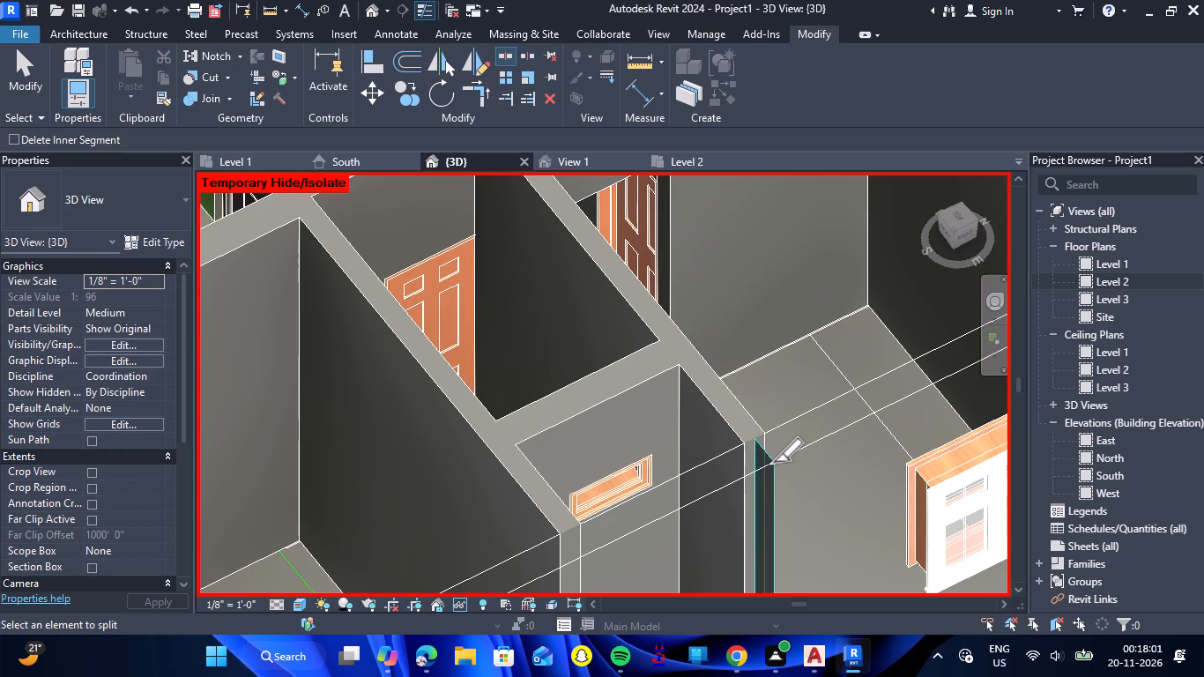
pyautogui.press('Escape')
pyautogui.scroll(-5, 734, 399)
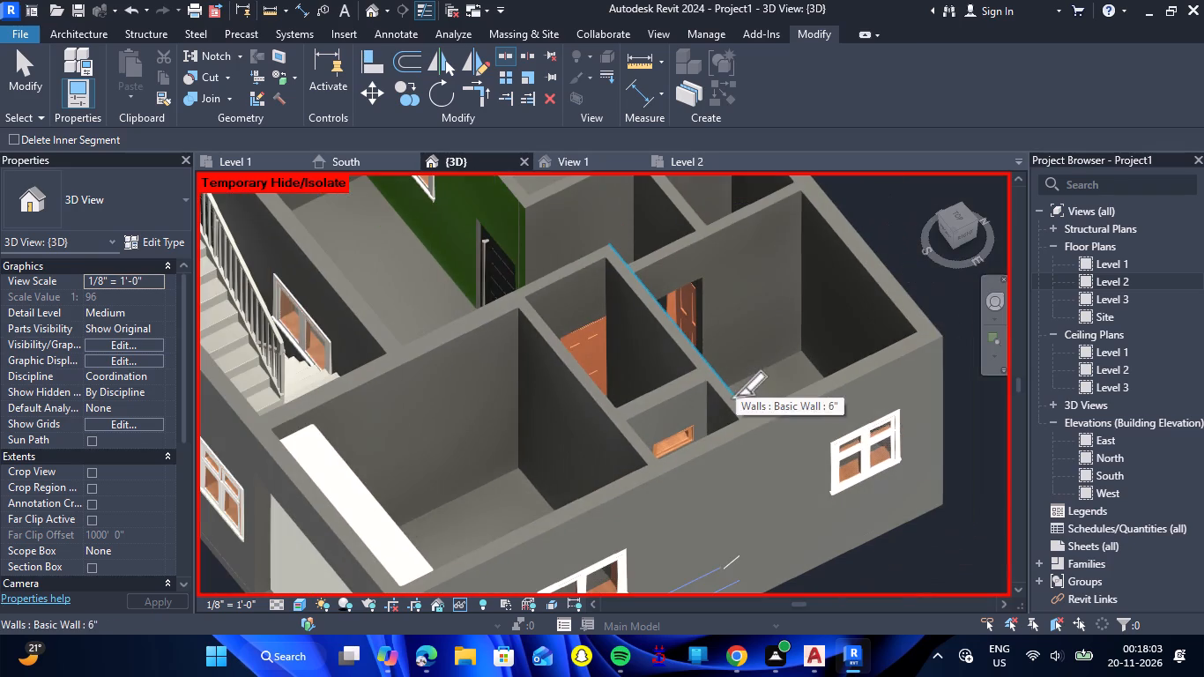
pyautogui.scroll(10, 651, 486)
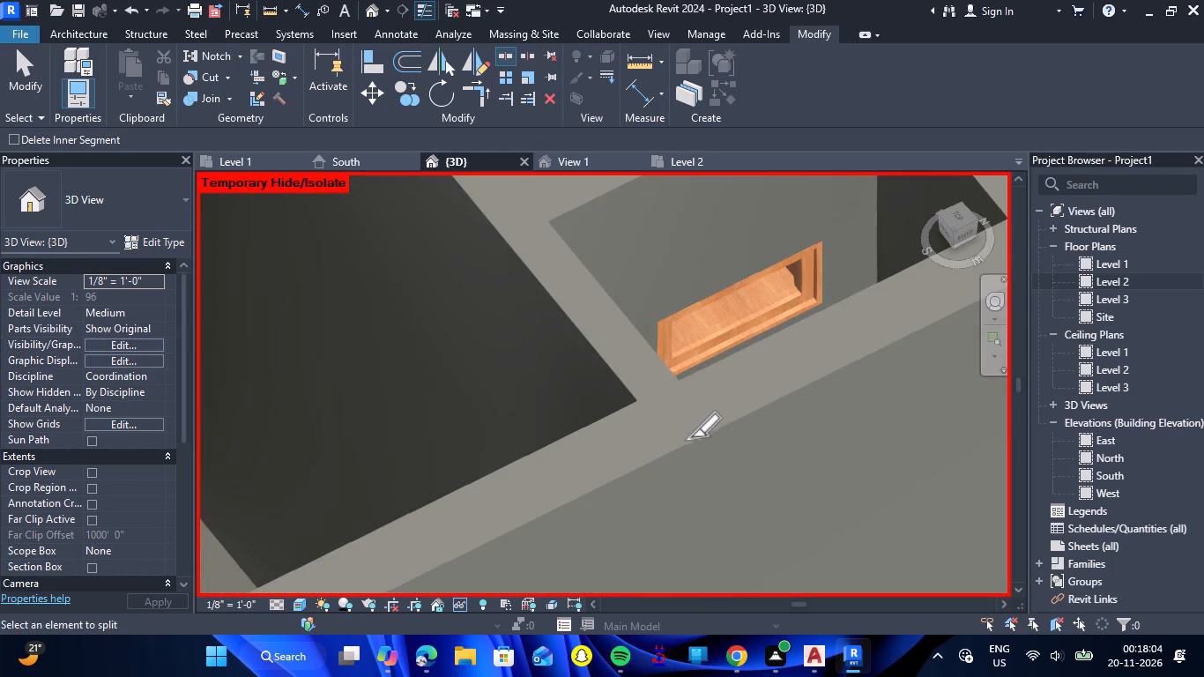
pyautogui.click(702, 435)
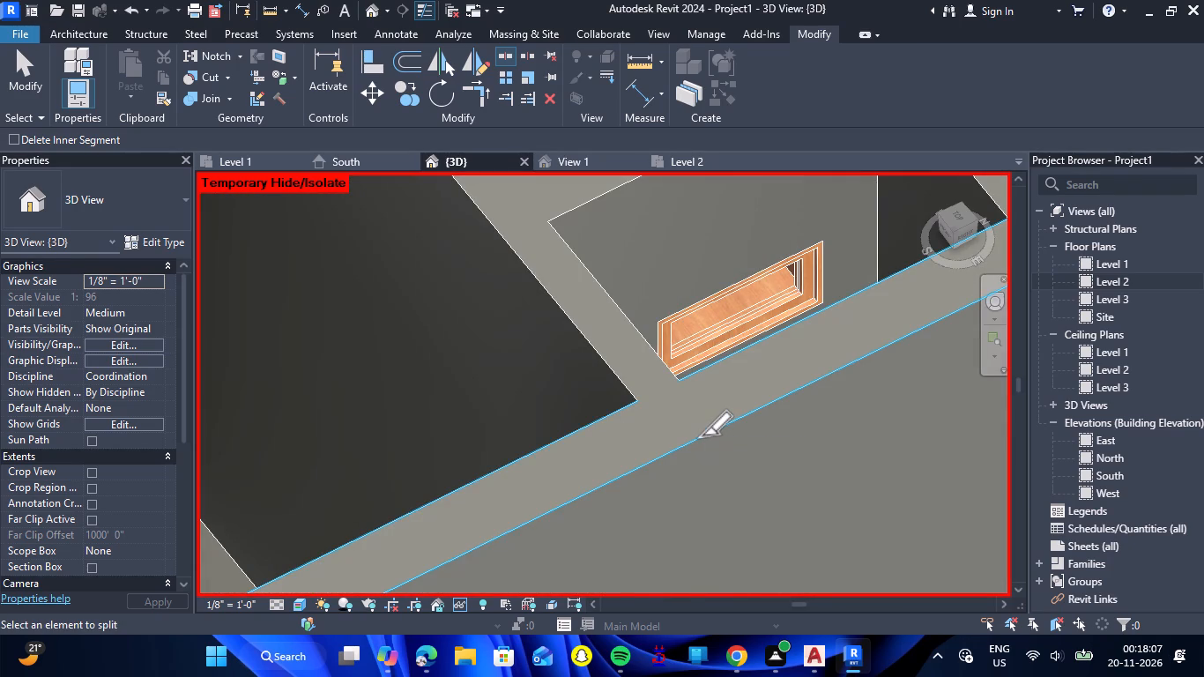
pyautogui.press('Escape')
# Split the outer wall at the partition between the staircase and the living room.
pyautogui.scroll(-8, 702, 435)
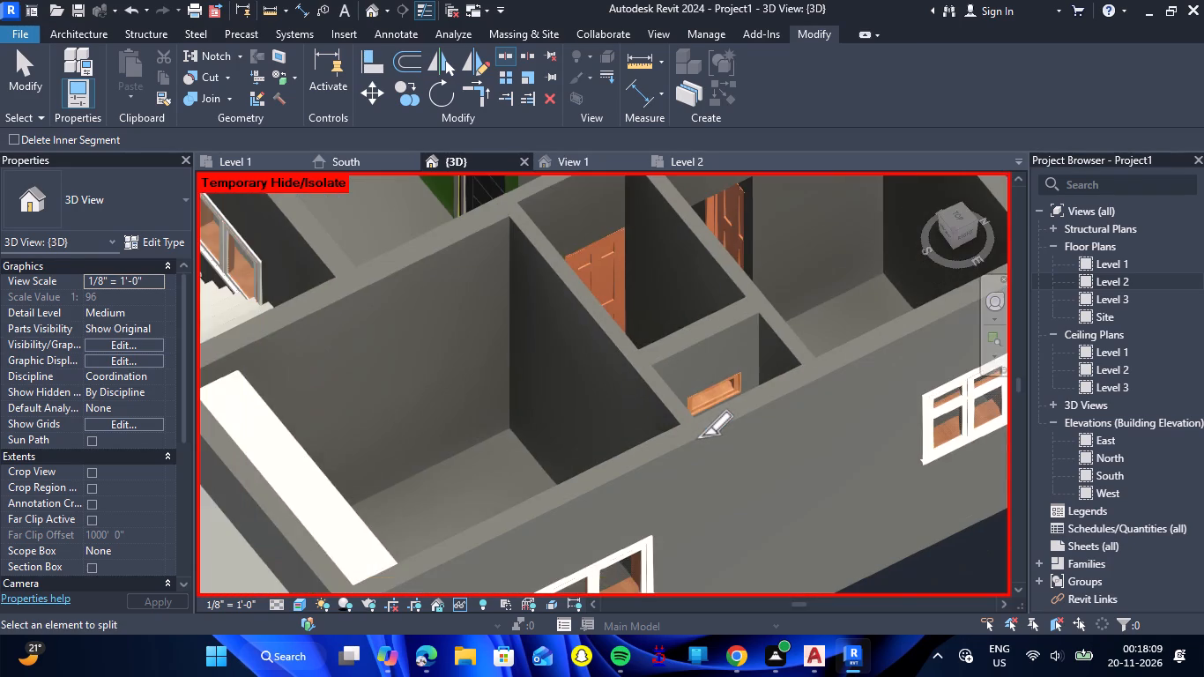
pyautogui.scroll(-3, 702, 435)
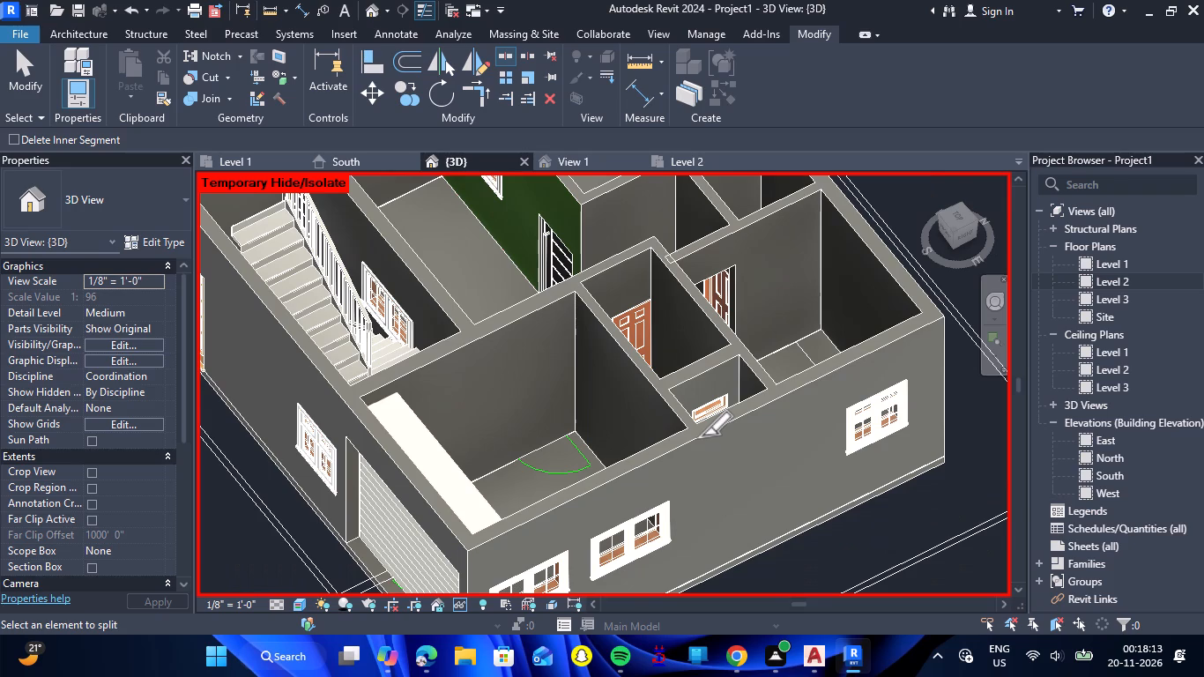
pyautogui.scroll(-2, 702, 435)
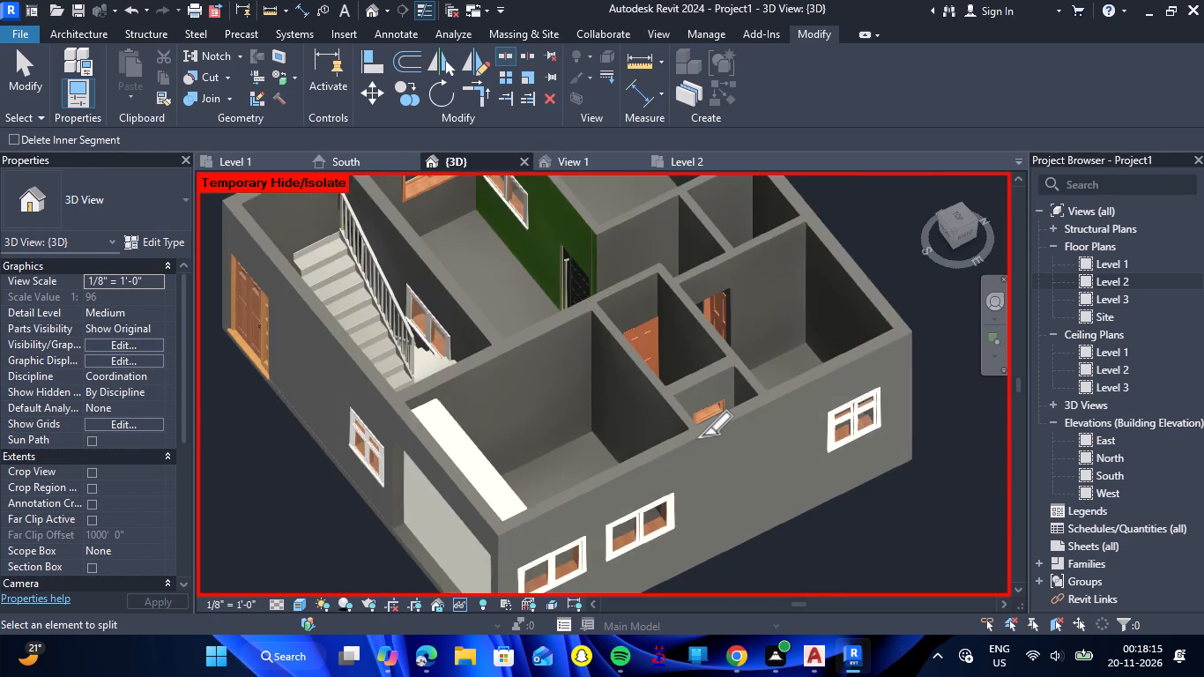
pyautogui.scroll(-2, 702, 435)
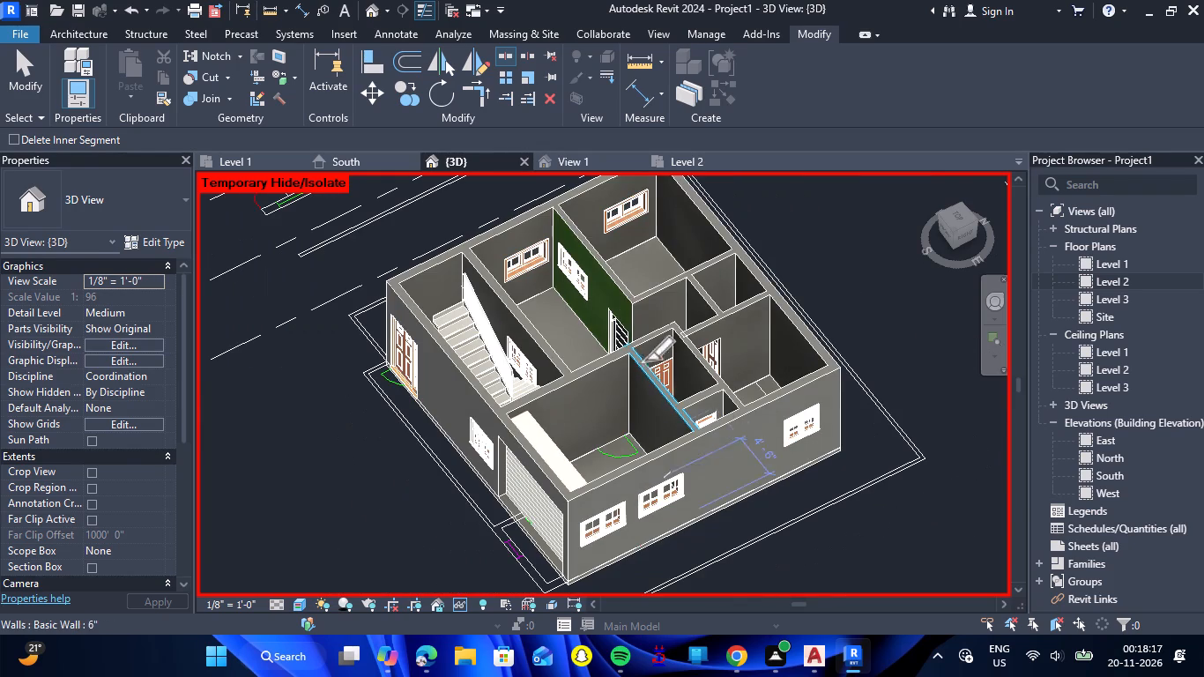
pyautogui.scroll(9, 471, 238)
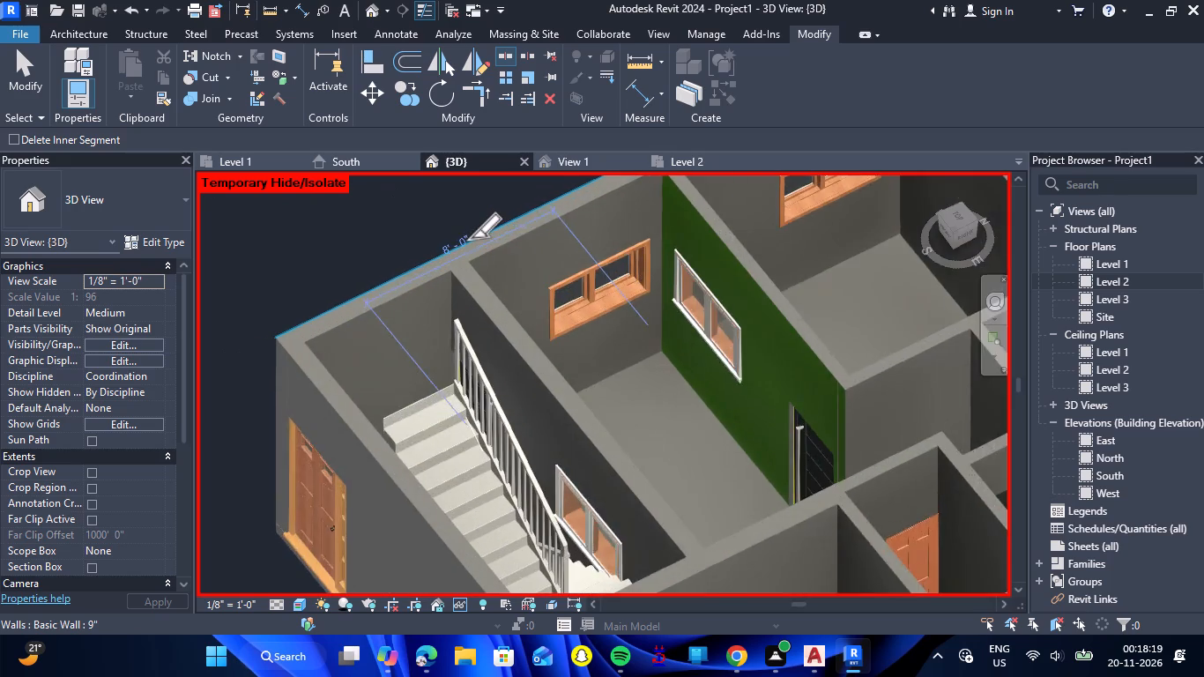
pyautogui.scroll(4, 471, 238)
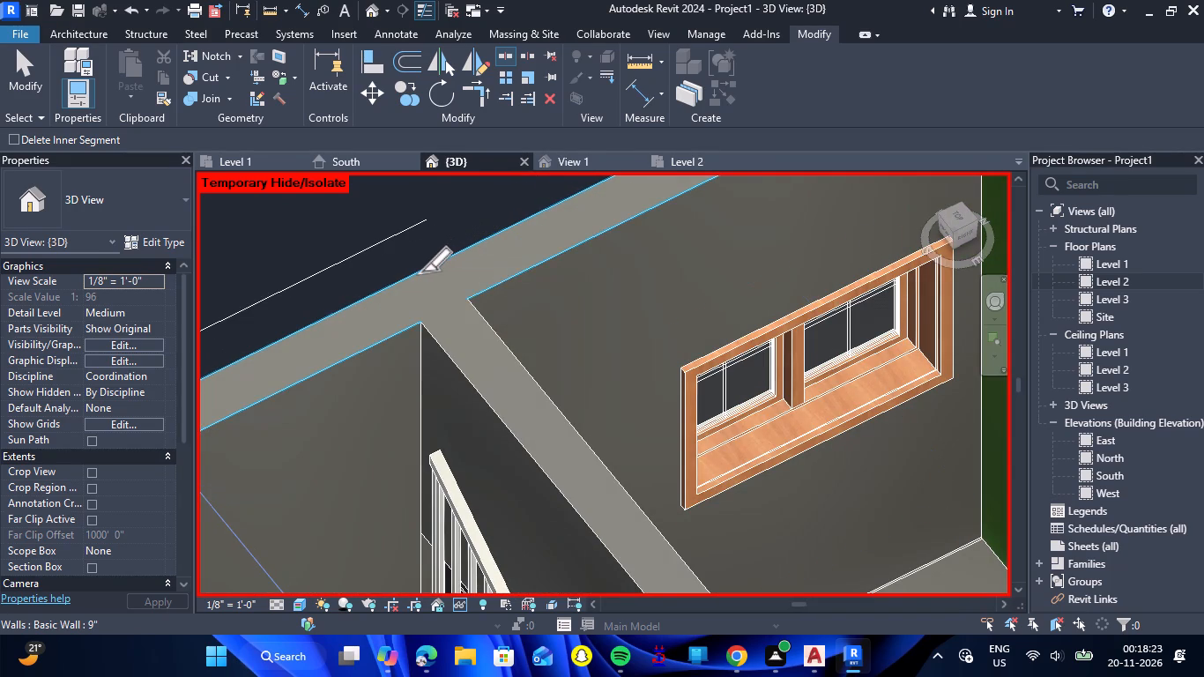
pyautogui.click(421, 272)
pyautogui.press('Escape')
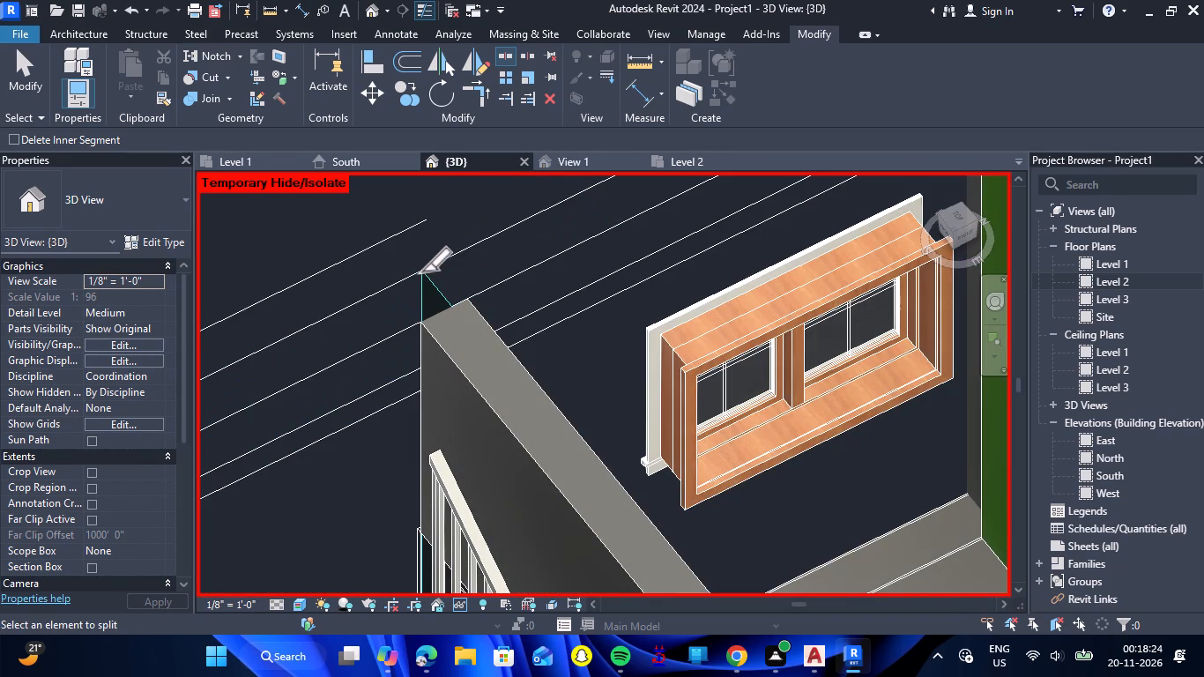
pyautogui.scroll(-7, 421, 272)
pyautogui.press('Escape')
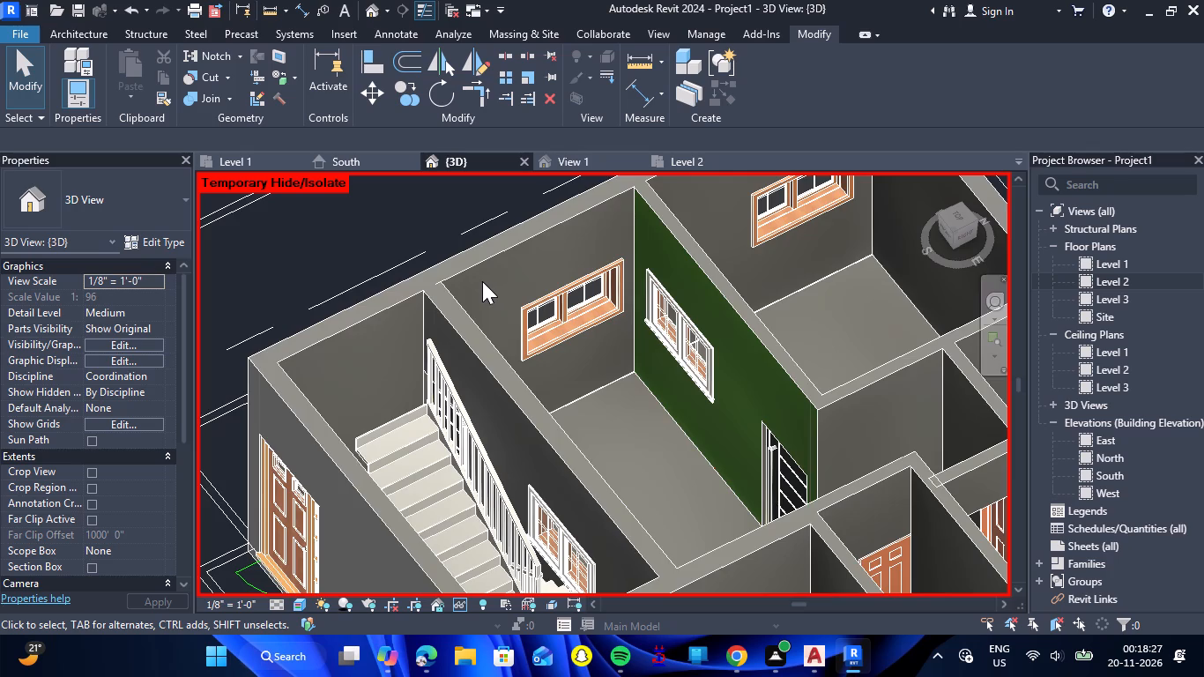
# Paint the inner faces of the bedroom's windowed outer wall and adjoining windowless outer wall with BED ROOM WALL 1.
pyautogui.scroll(-4, 482, 281)
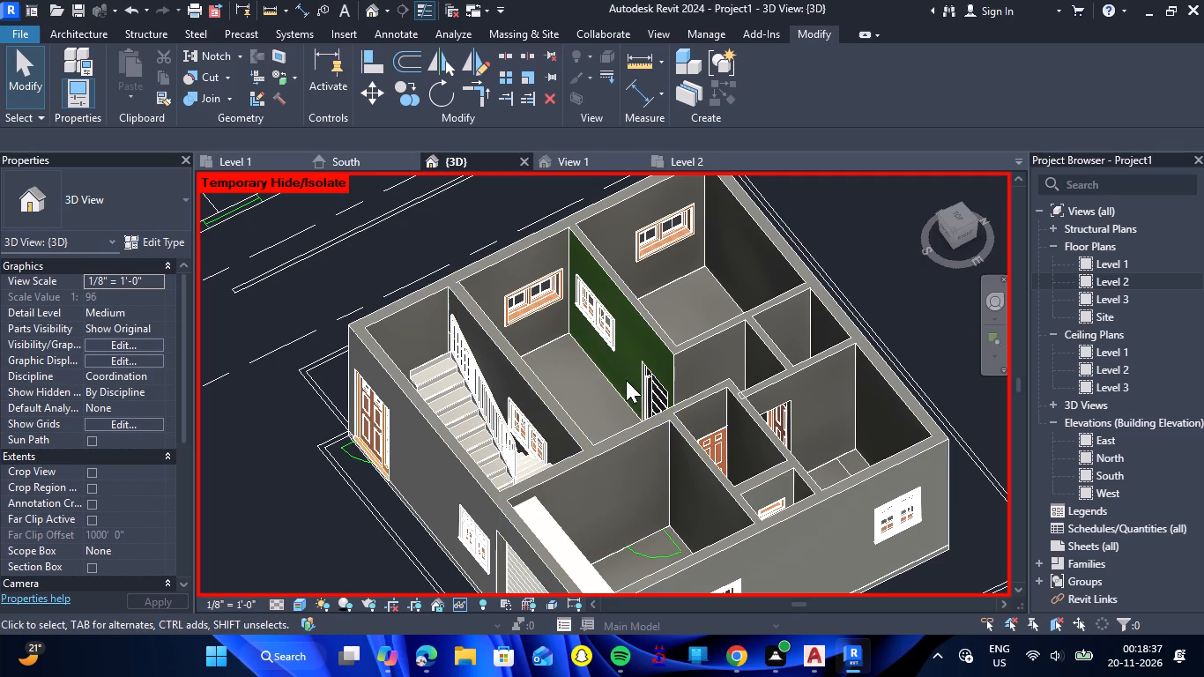
pyautogui.scroll(-3, 616, 381)
pyautogui.write('PT')
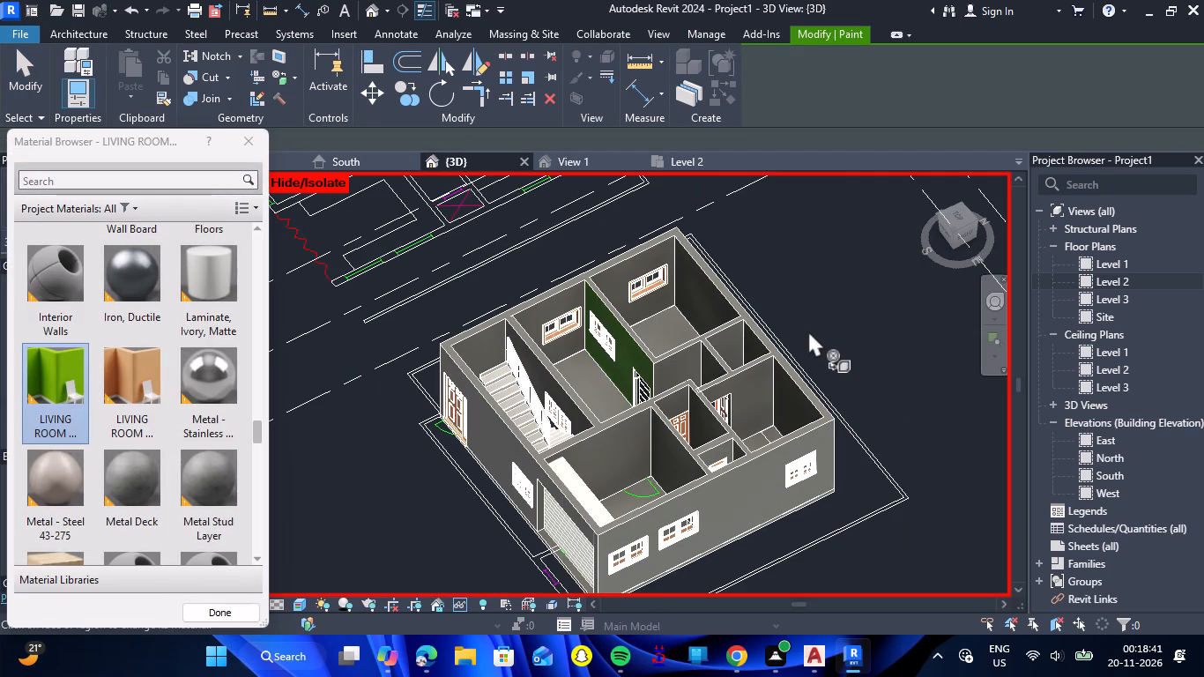
pyautogui.click(201, 175)
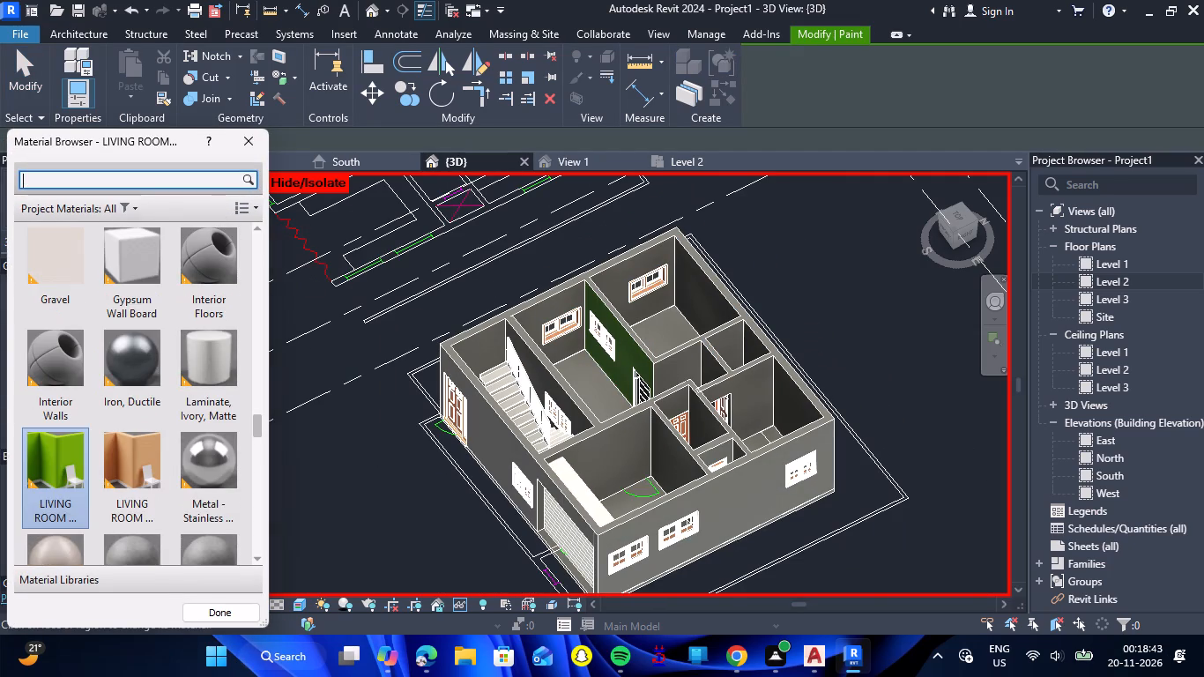
pyautogui.write('BED')
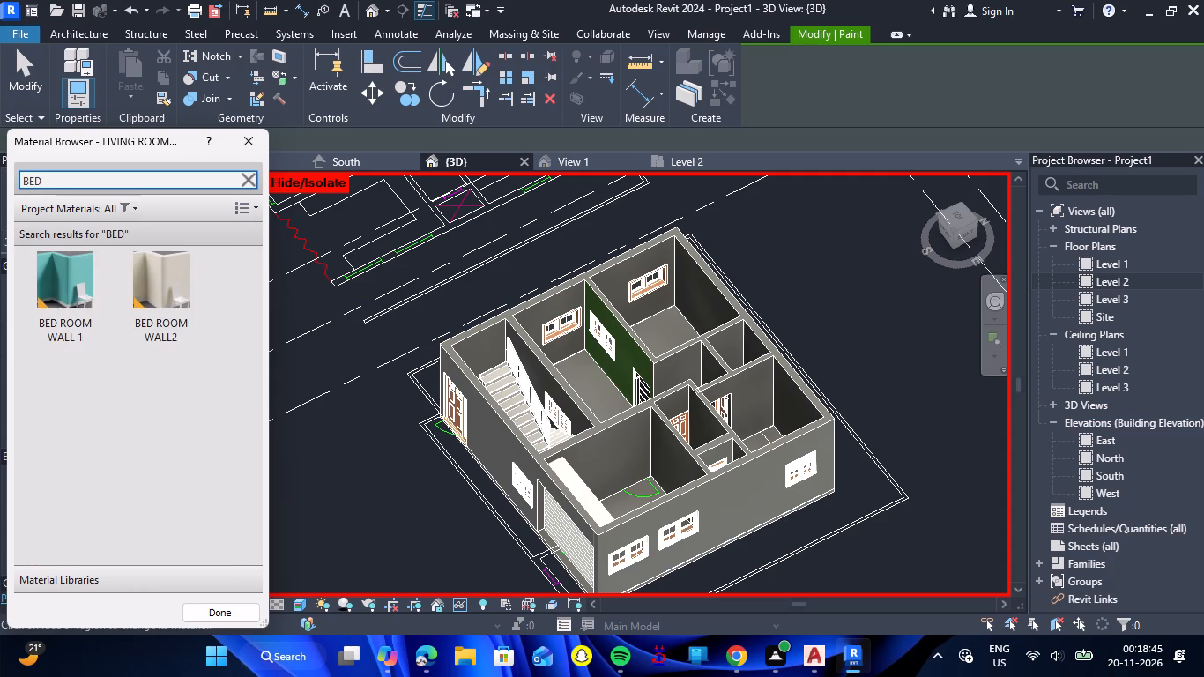
pyautogui.click(90, 293)
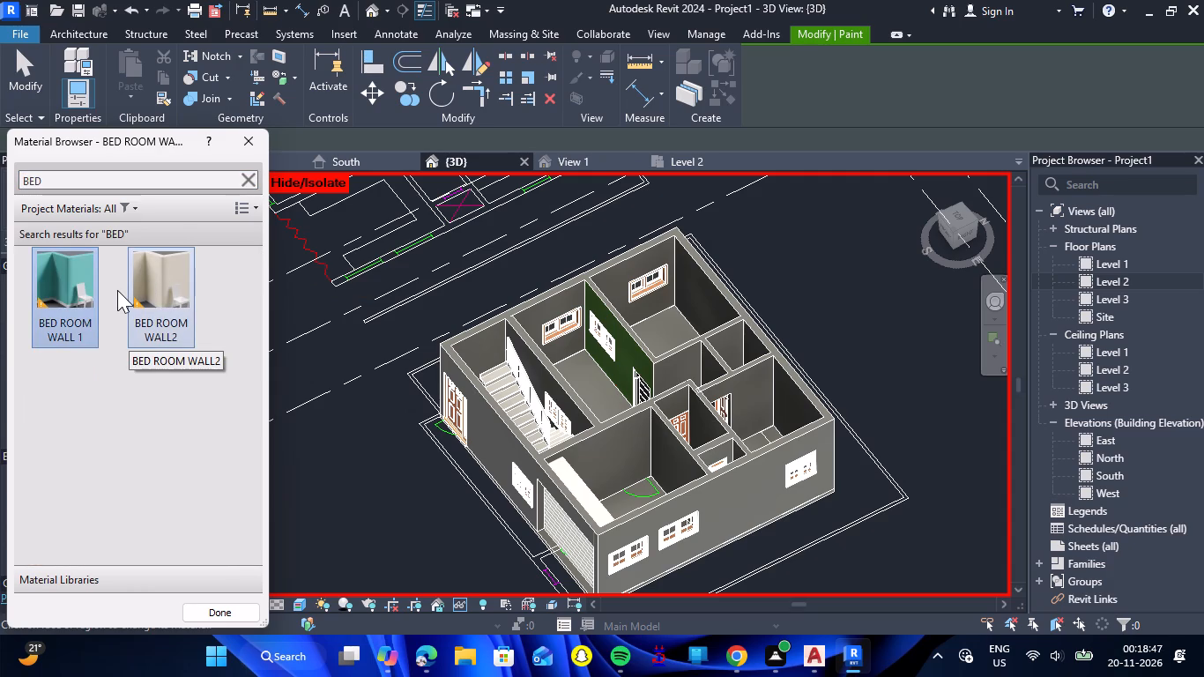
pyautogui.click(623, 278)
pyautogui.click(702, 287)
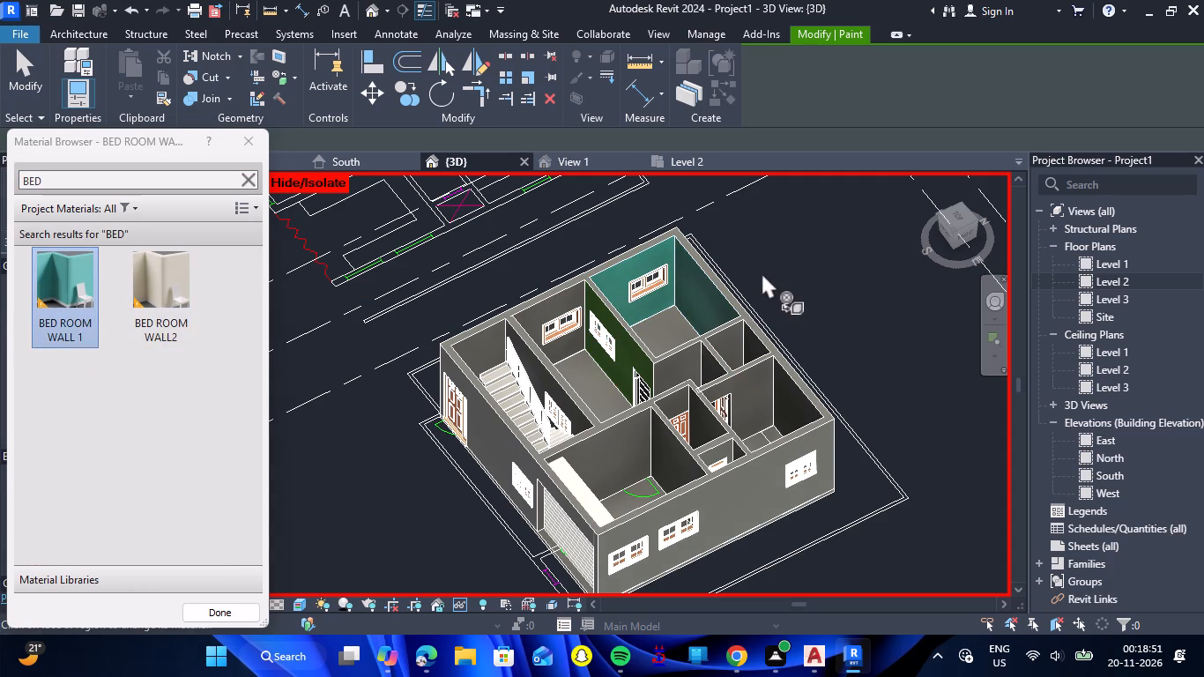
# Paint the bedroom faces of its two partitions, the one with window and door and the adjoining one, with BED ROOM WALL2.
pyautogui.keyDown('shift'); pyautogui.moveTo(812, 296); pyautogui.dragTo(738, 349); pyautogui.keyUp('shift')
pyautogui.keyDown('shift'); pyautogui.moveTo(812, 296); pyautogui.dragTo(738, 349, button='right'); pyautogui.keyUp('shift')
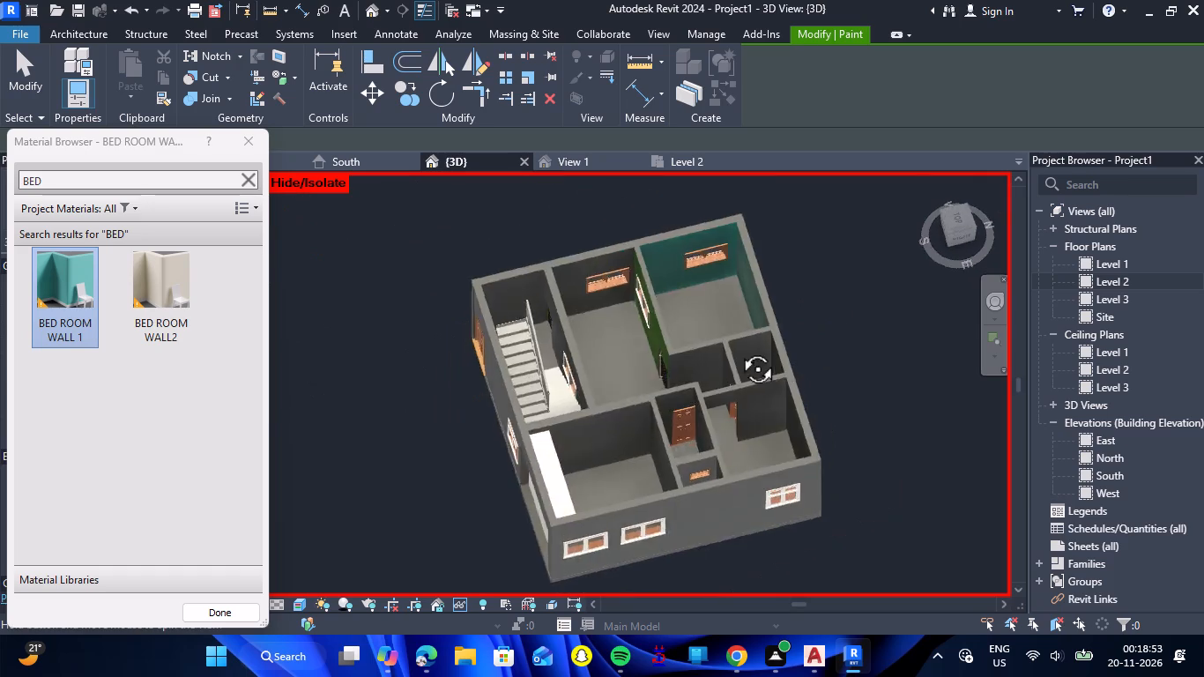
pyautogui.keyDown('shift'); pyautogui.moveTo(738, 349); pyautogui.dragTo(606, 330); pyautogui.keyUp('shift')
pyautogui.keyDown('shift'); pyautogui.moveTo(738, 349); pyautogui.dragTo(606, 330, button='right'); pyautogui.keyUp('shift')
pyautogui.click(171, 299)
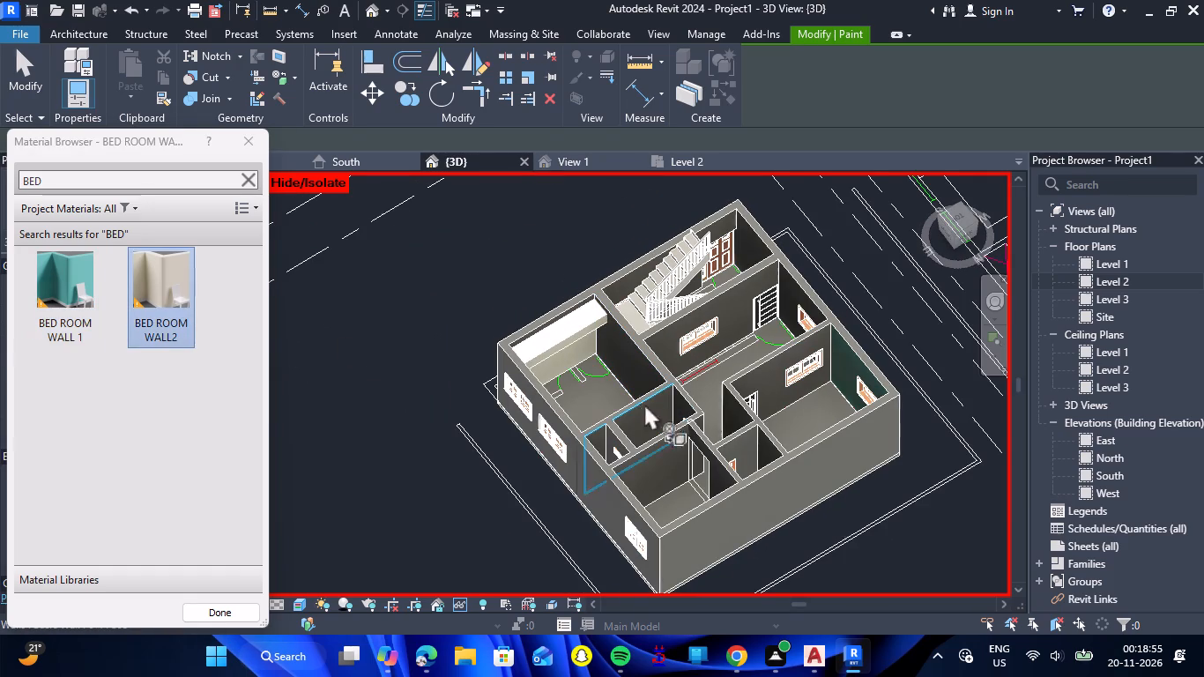
pyautogui.click(776, 384)
pyautogui.scroll(-3, 778, 364)
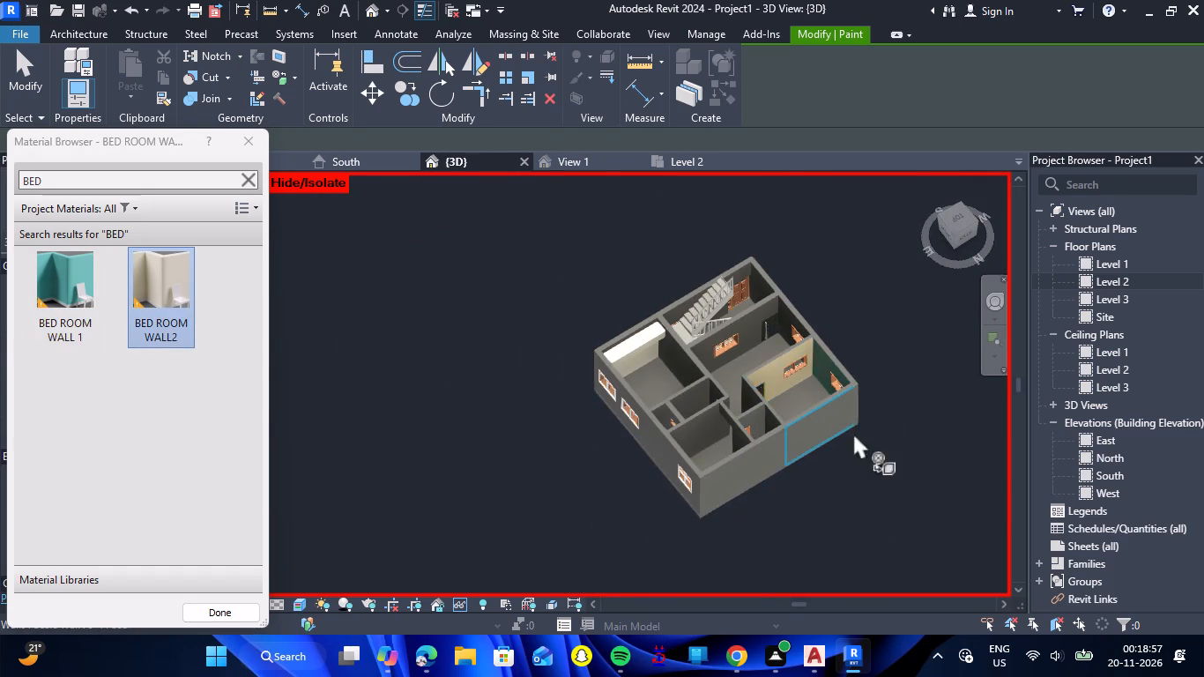
pyautogui.keyDown('shift'); pyautogui.moveTo(881, 453); pyautogui.dragTo(613, 426, button='right'); pyautogui.keyUp('shift')
pyautogui.keyDown('shift'); pyautogui.moveTo(881, 453); pyautogui.dragTo(613, 426); pyautogui.keyUp('shift')
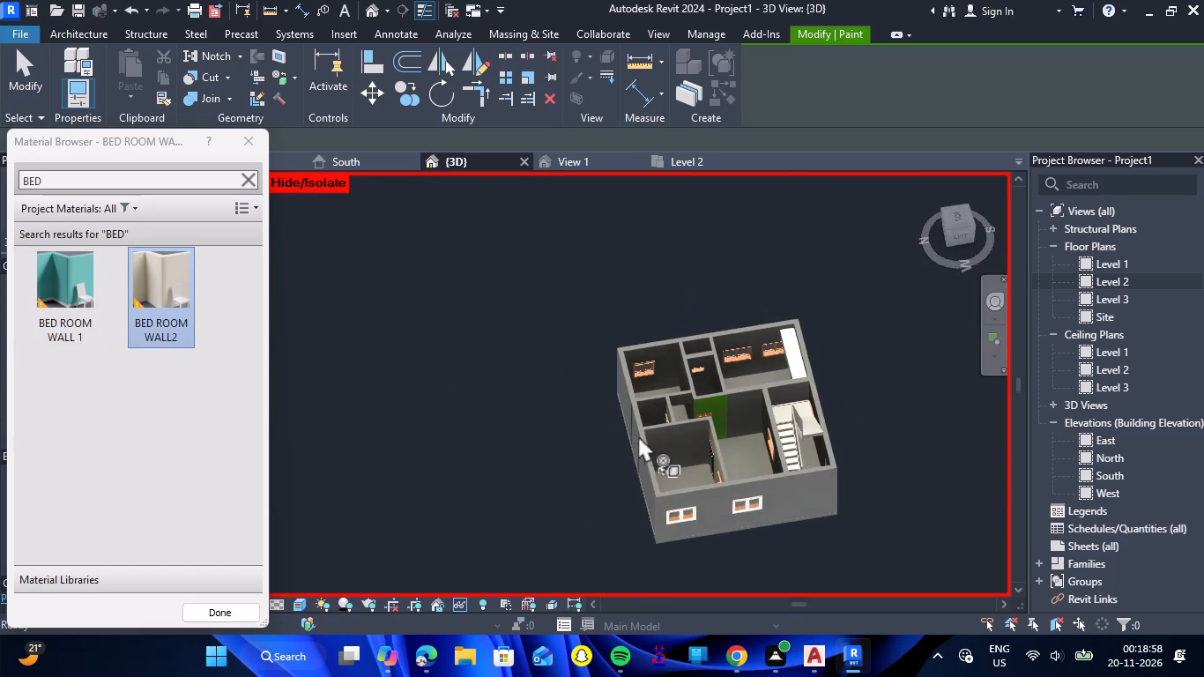
pyautogui.click(665, 442)
# Paint the 10" wall behind the living room and stairs, the living-room side of the stair partition, and the 9" stair outer wall green with the LIVING ROOM material.
pyautogui.scroll(2, 667, 447)
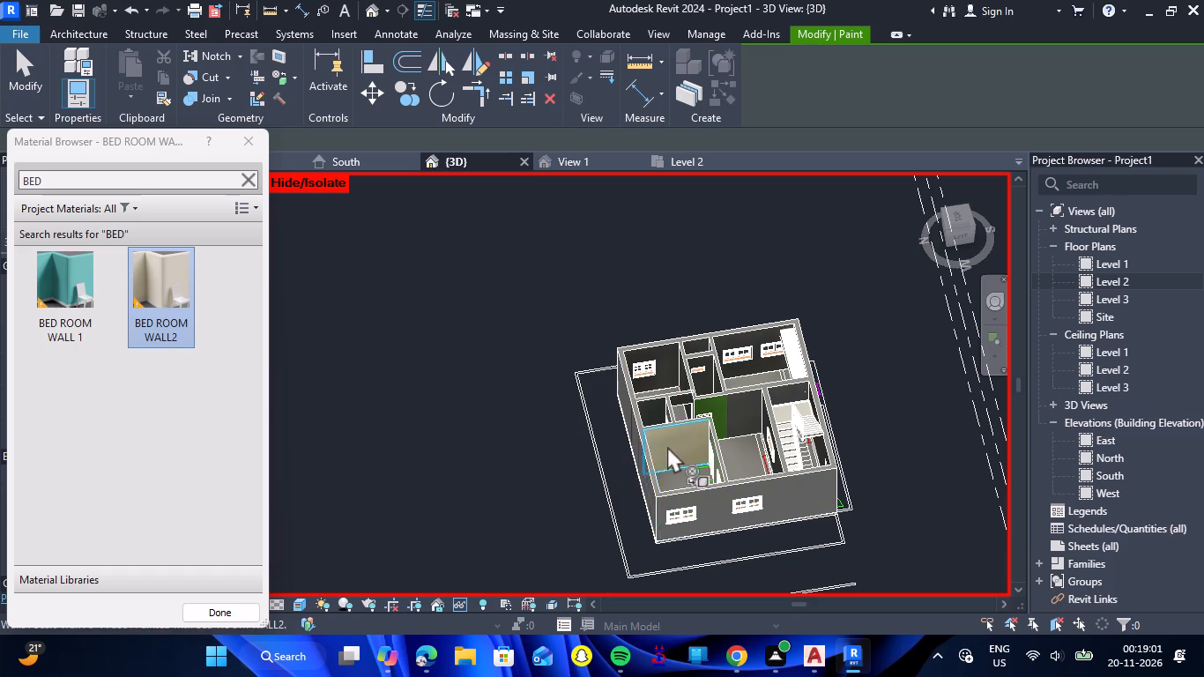
pyautogui.scroll(5, 814, 417)
pyautogui.click(153, 185)
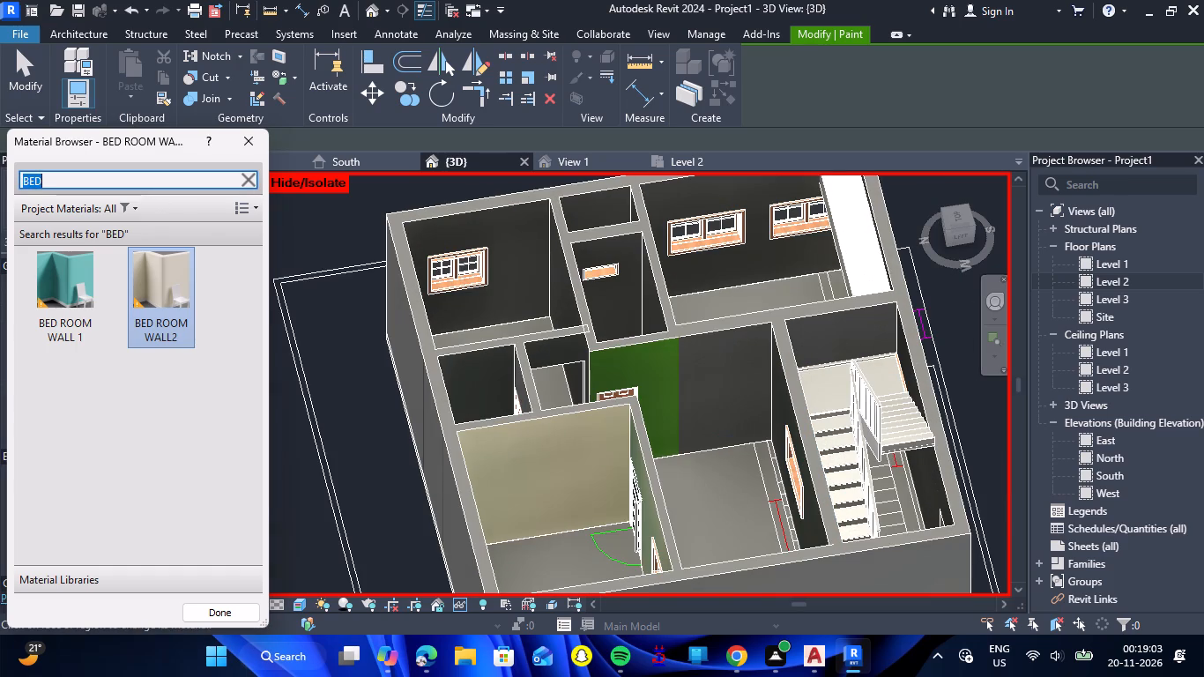
pyautogui.press('l')
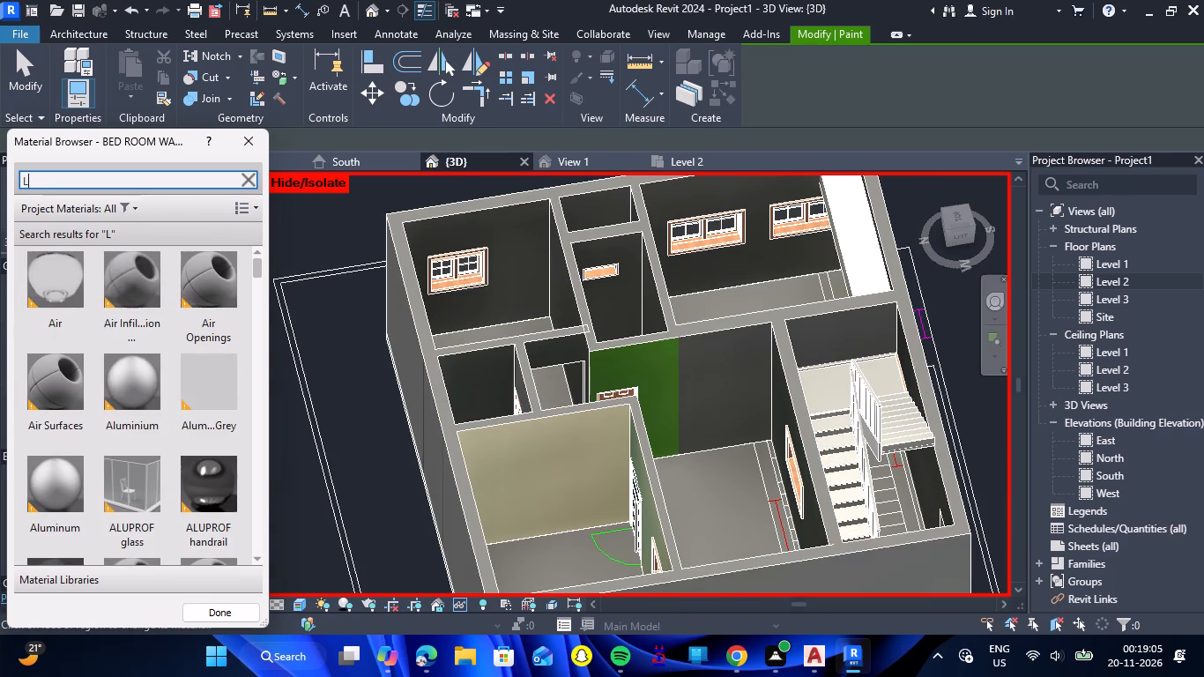
pyautogui.write('IVI')
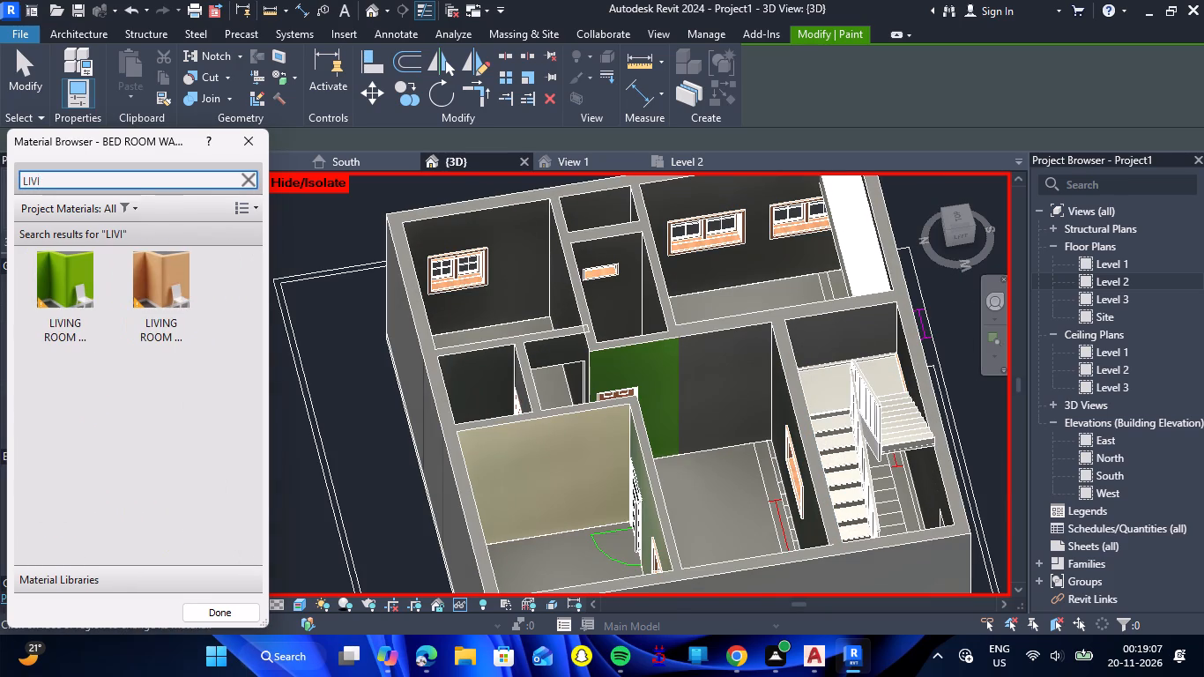
pyautogui.click(80, 328)
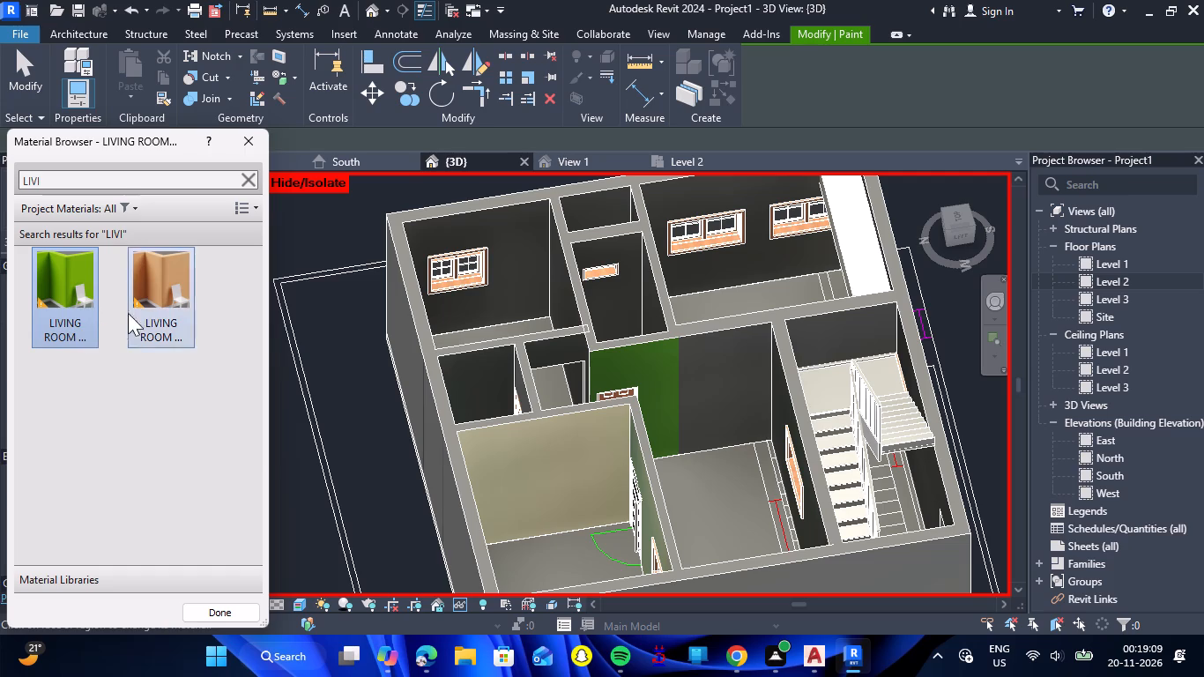
pyautogui.click(717, 394)
pyautogui.scroll(-2, 715, 387)
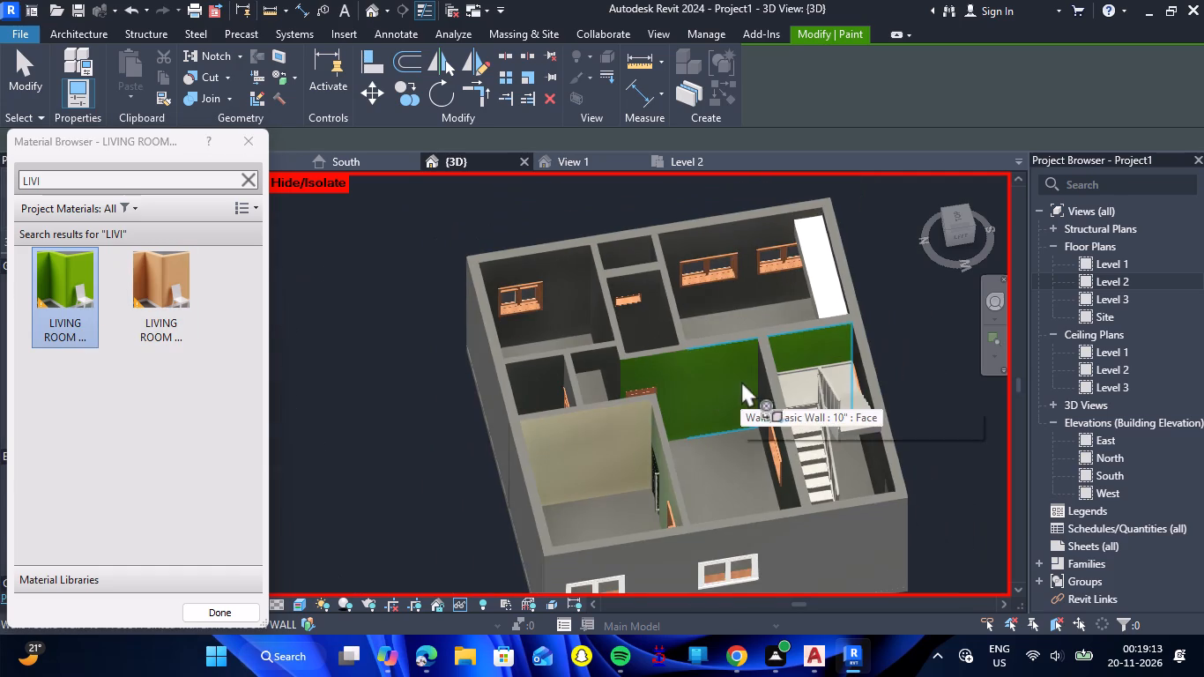
pyautogui.click(768, 382)
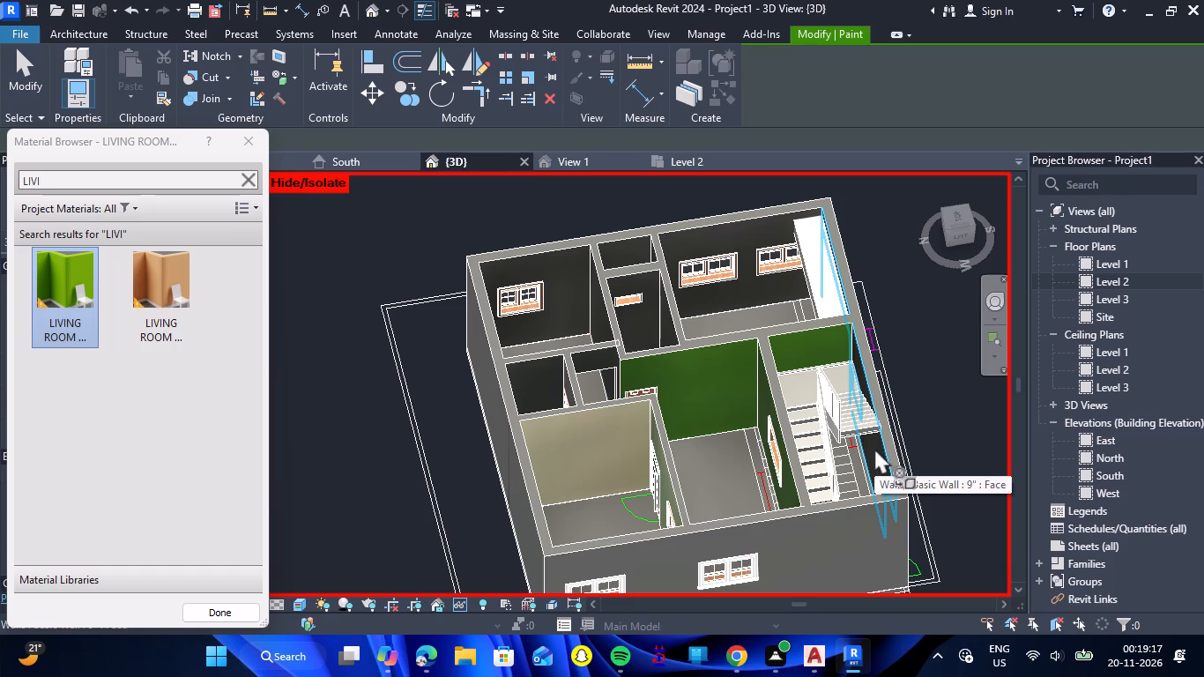
pyautogui.click(874, 448)
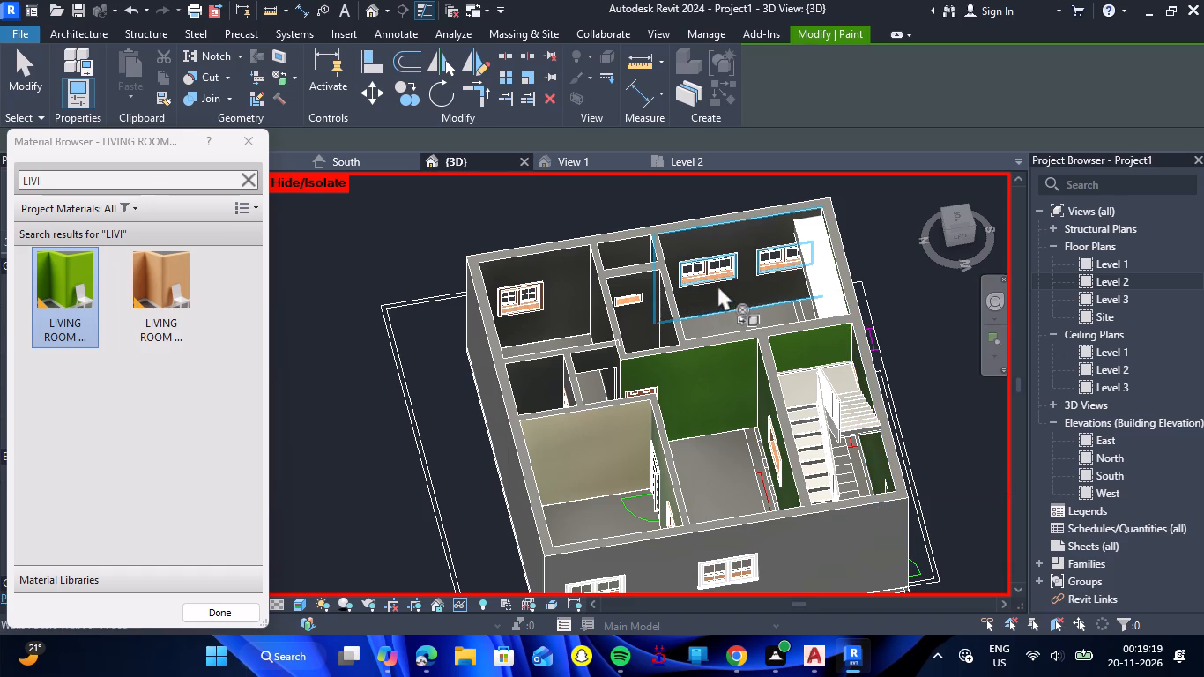
# Paint the shutter room's two-window outer wall, the inner face of its 10" wall, and the partition opposite the shutter with the green LIVING ROOM material.
pyautogui.click(717, 285)
pyautogui.scroll(-4, 674, 289)
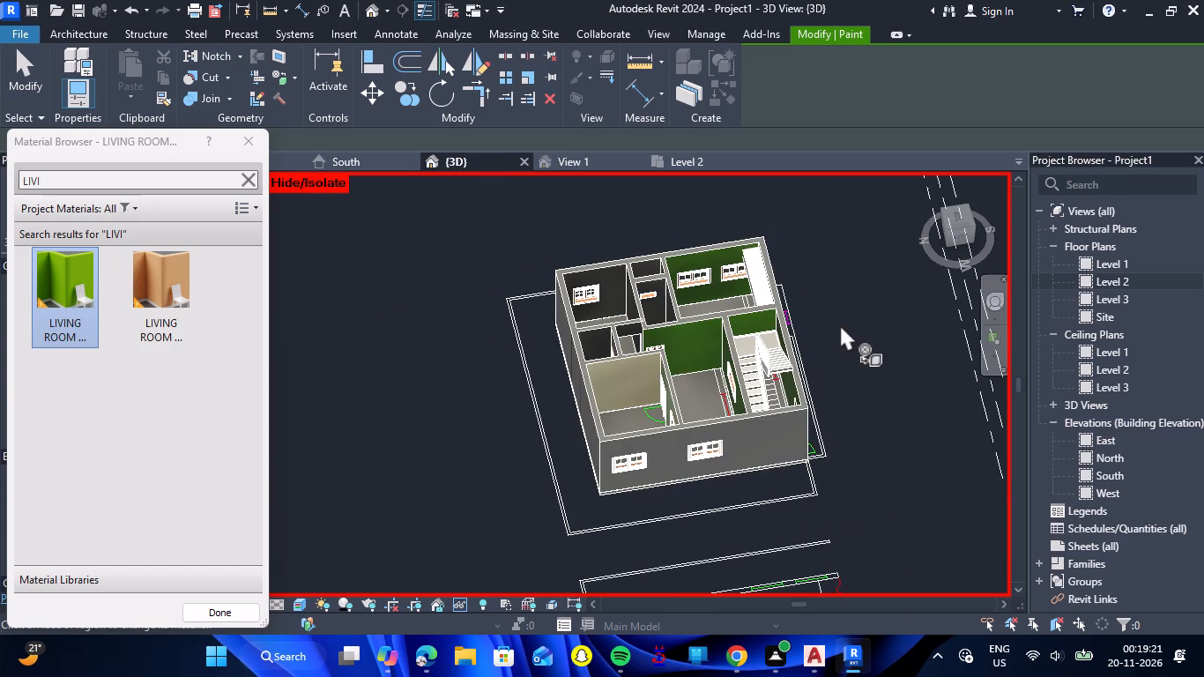
pyautogui.keyDown('shift'); pyautogui.moveTo(843, 344); pyautogui.dragTo(598, 369); pyautogui.keyUp('shift')
pyautogui.keyDown('shift'); pyautogui.moveTo(843, 344); pyautogui.dragTo(598, 369, button='right'); pyautogui.keyUp('shift')
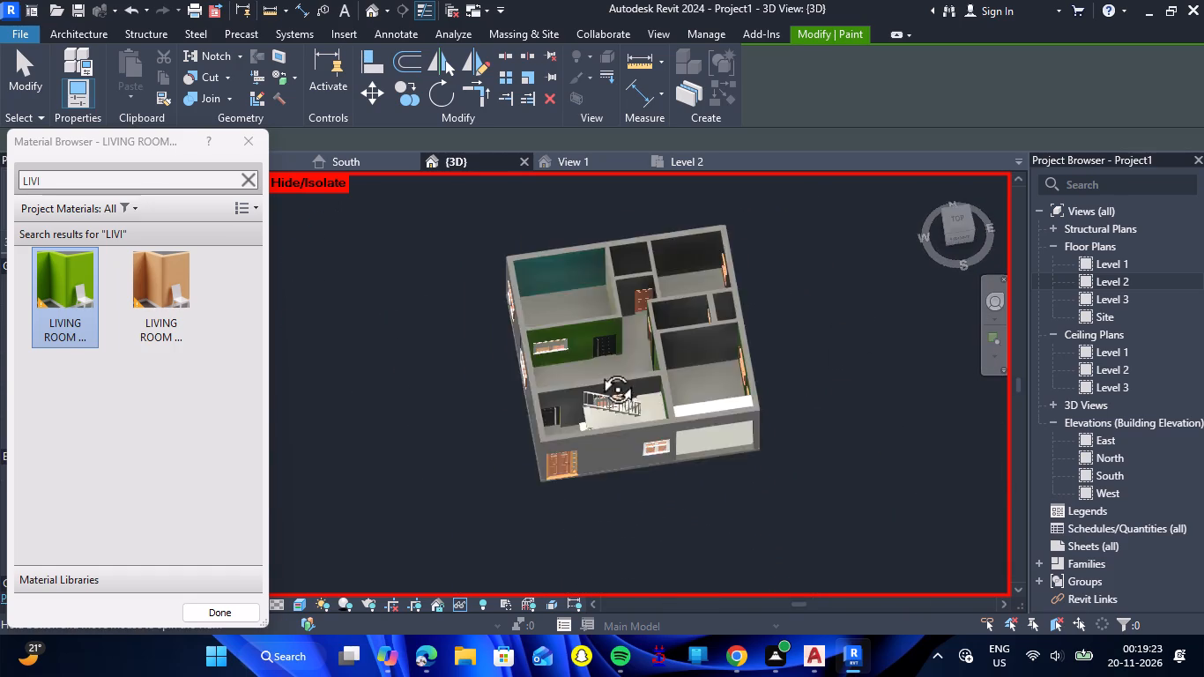
pyautogui.keyDown('shift'); pyautogui.moveTo(598, 369); pyautogui.dragTo(598, 368); pyautogui.keyUp('shift')
pyautogui.keyDown('shift'); pyautogui.moveTo(598, 369); pyautogui.dragTo(598, 368, button='right'); pyautogui.keyUp('shift')
pyautogui.scroll(7, 655, 361)
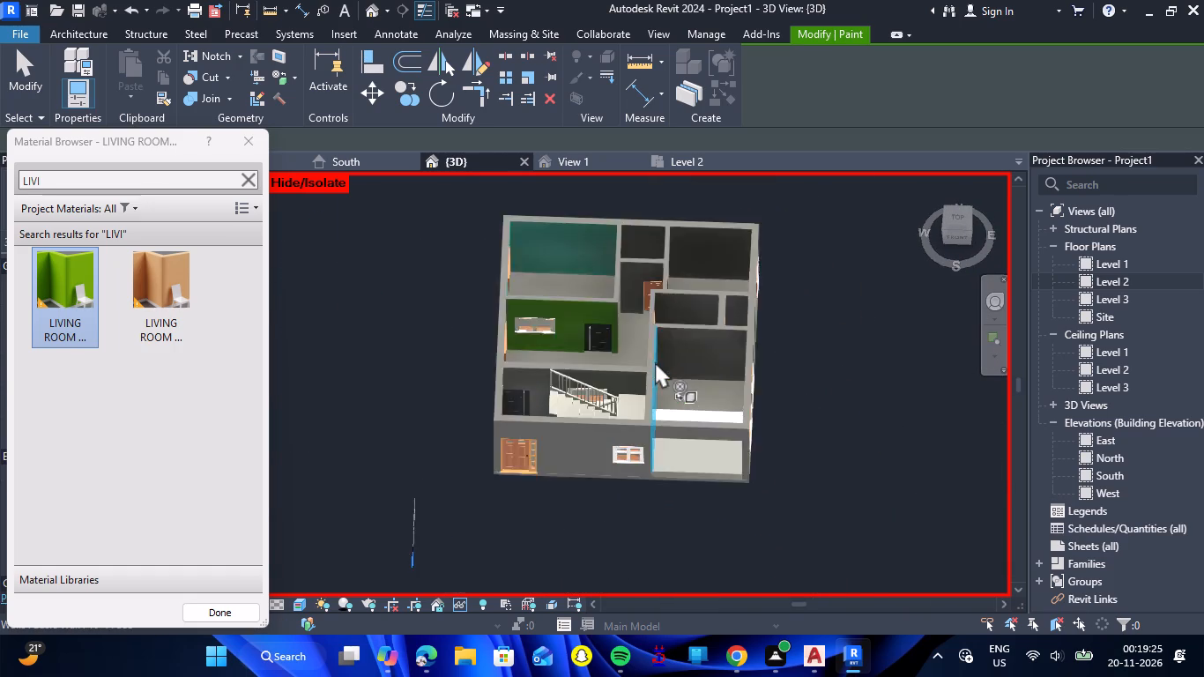
pyautogui.click(660, 360)
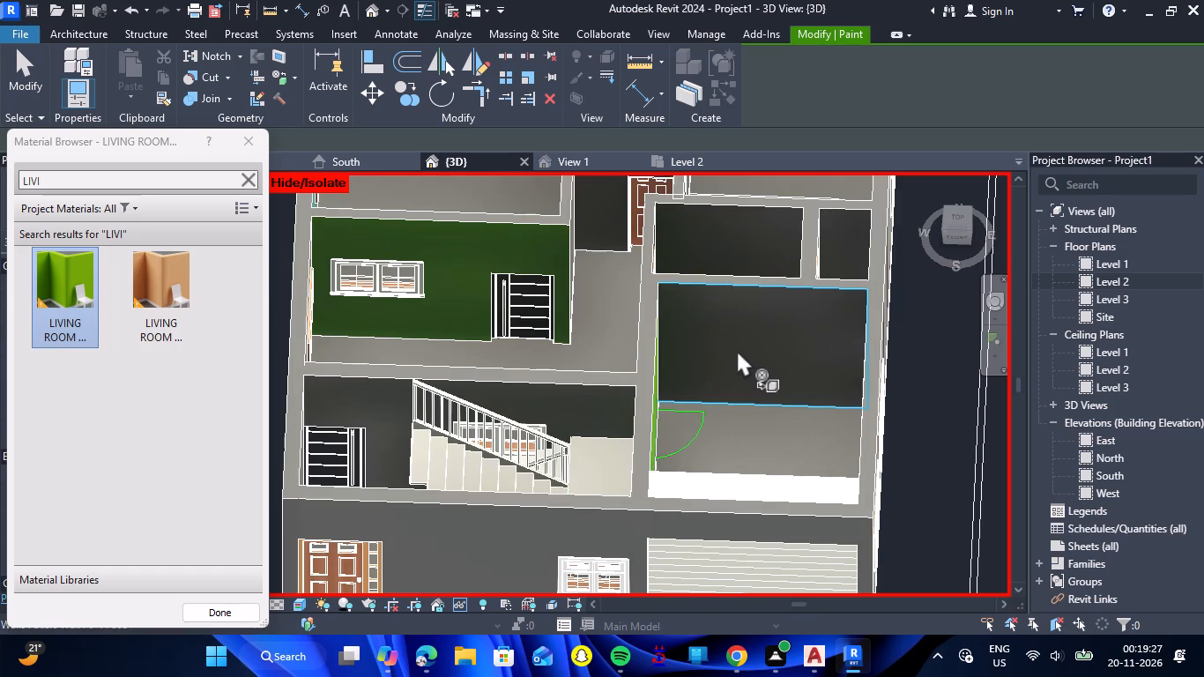
pyautogui.click(737, 350)
# Split the 6" wall beside the bedroom where the partition between the small room and the passage meets it.
pyautogui.scroll(-5, 733, 348)
pyautogui.scroll(2, 649, 277)
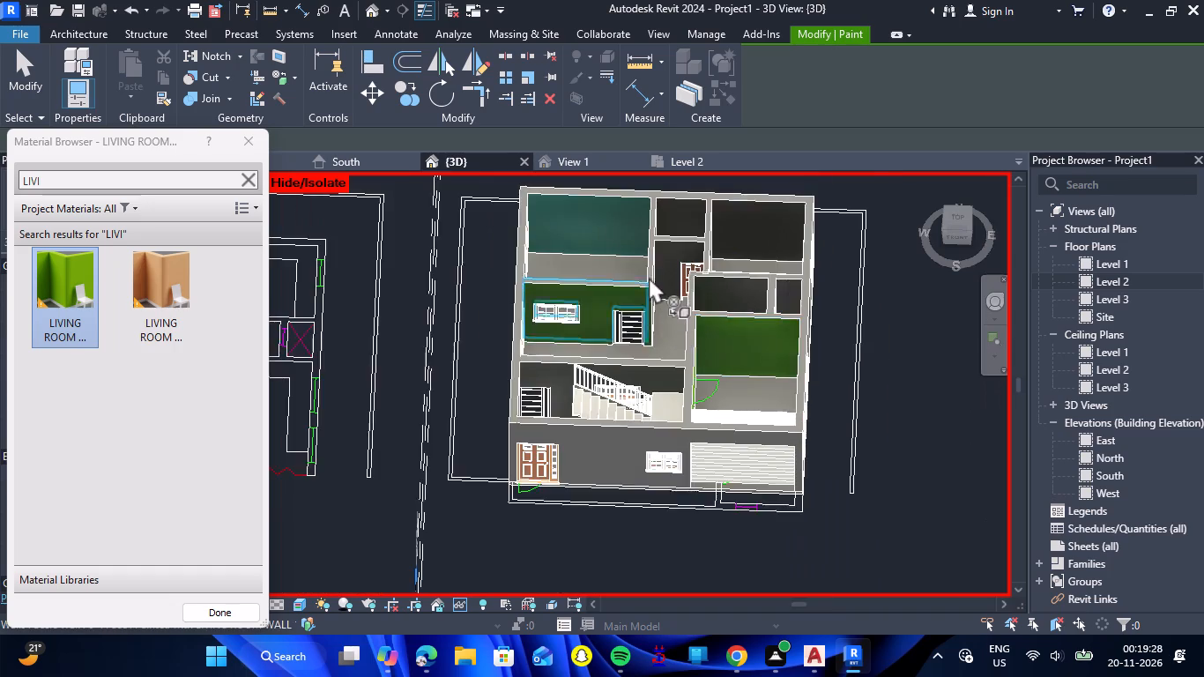
pyautogui.scroll(3, 649, 277)
pyautogui.scroll(-4, 664, 267)
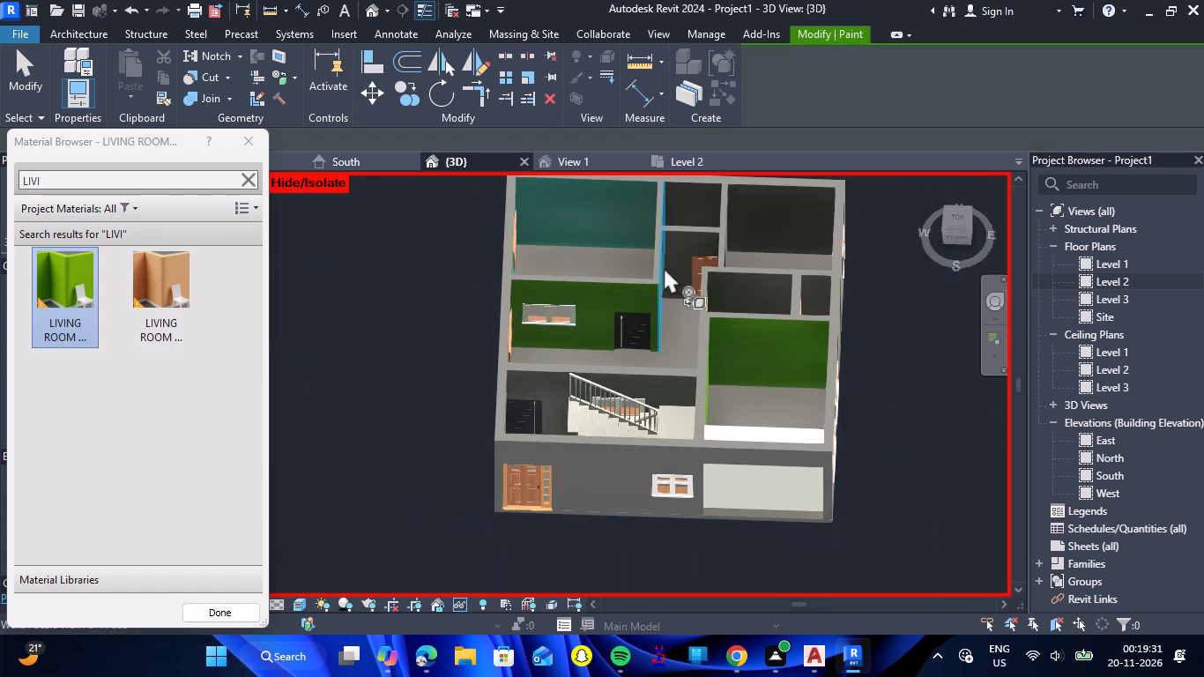
pyautogui.scroll(7, 665, 187)
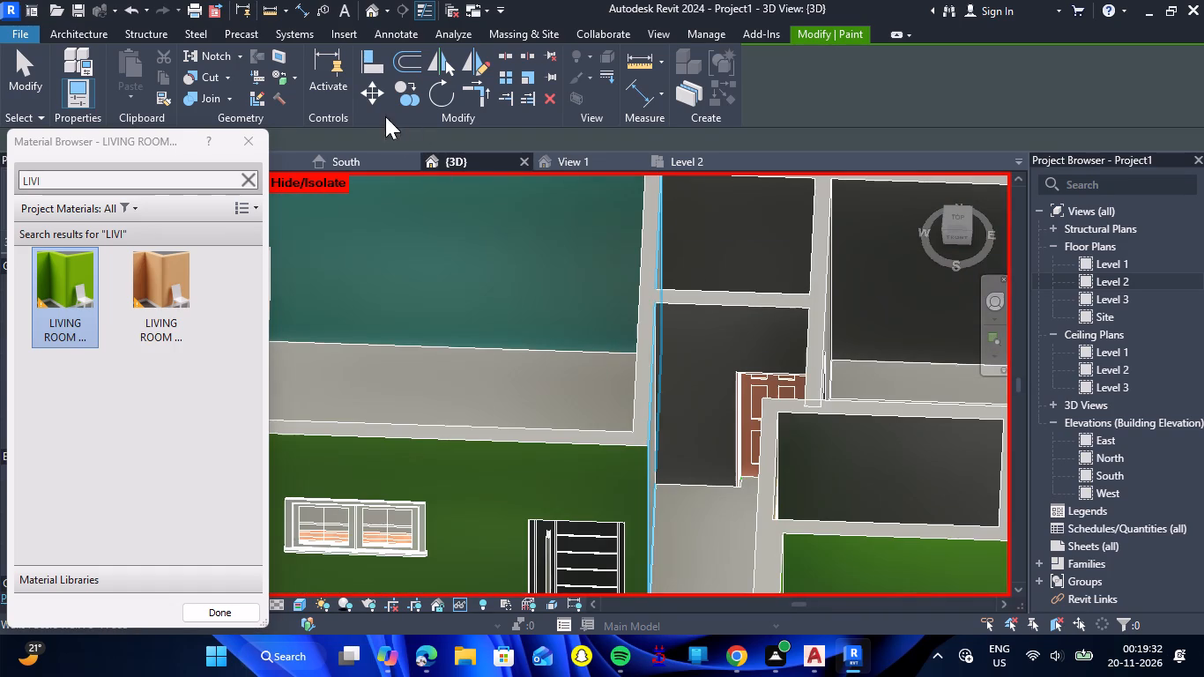
pyautogui.click(509, 59)
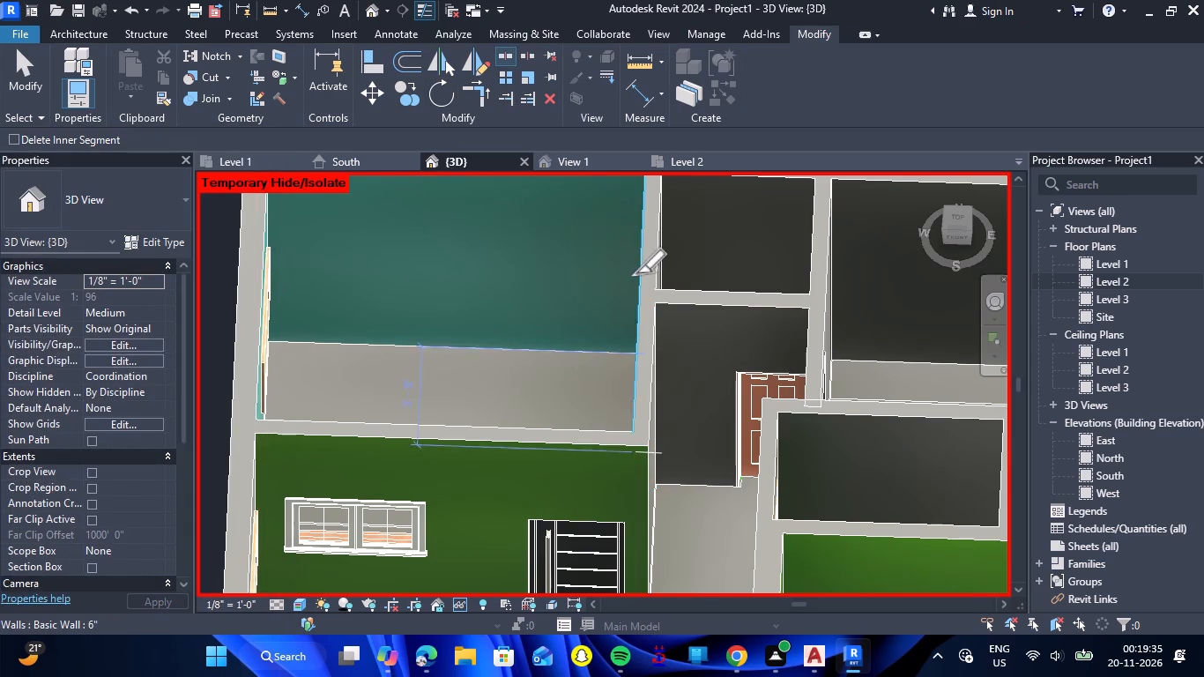
pyautogui.scroll(7, 635, 273)
pyautogui.click(646, 328)
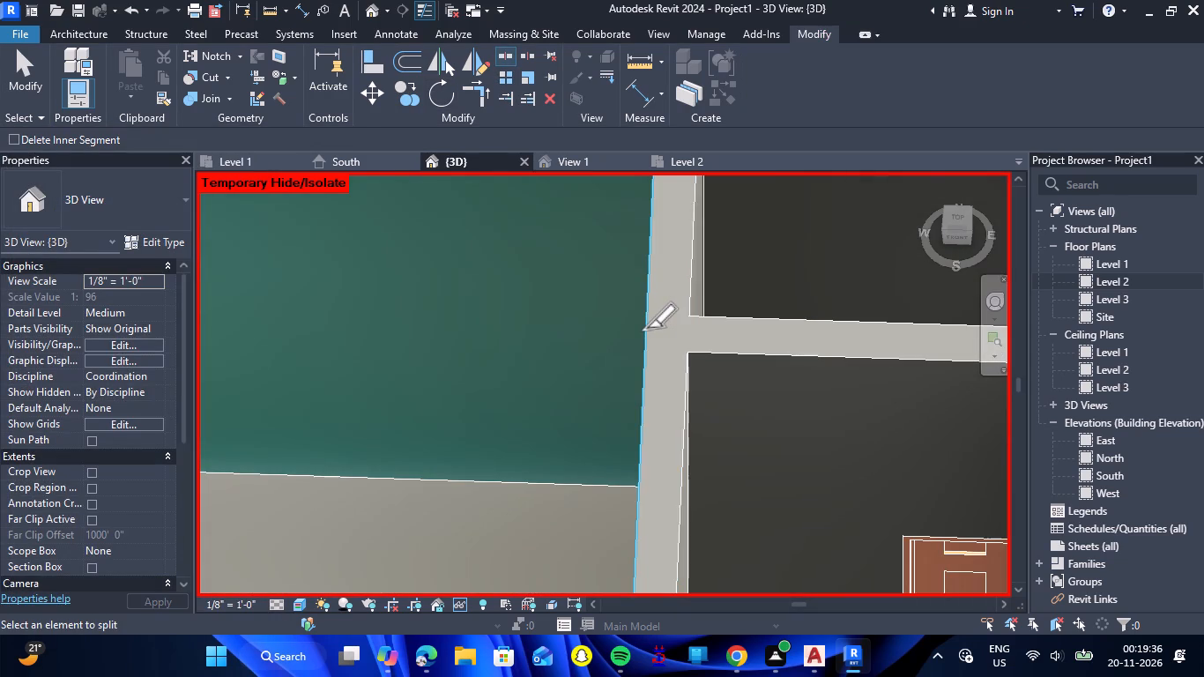
pyautogui.press('Escape')
pyautogui.scroll(-6, 540, 338)
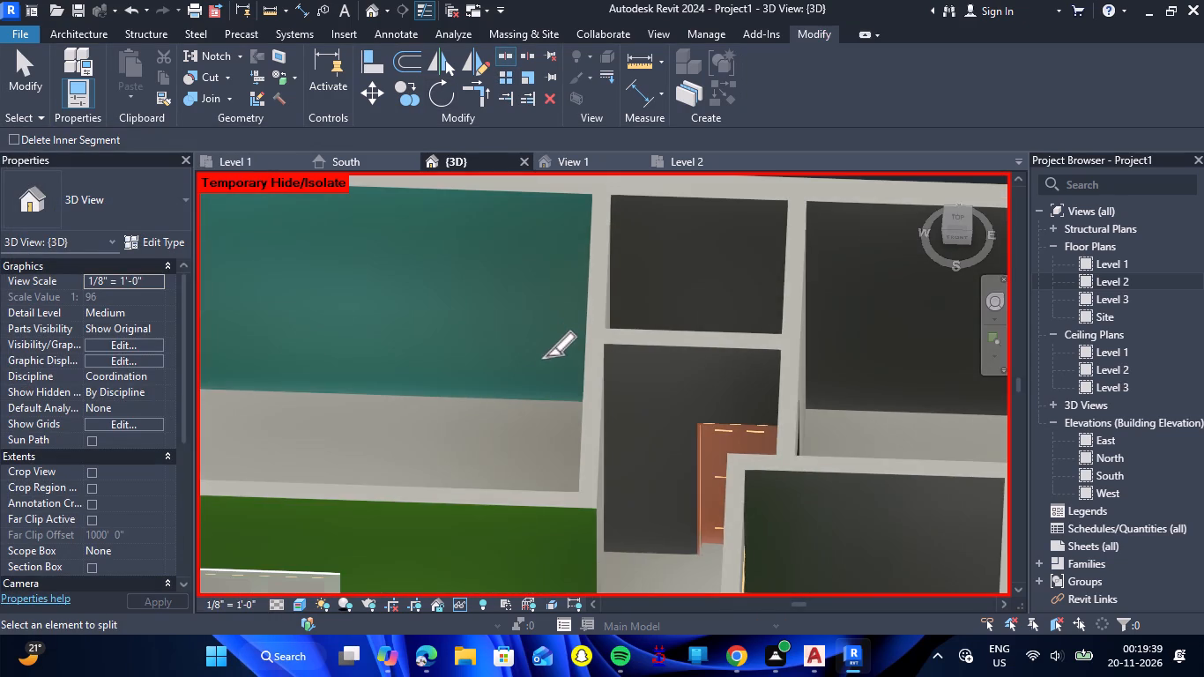
pyautogui.press('Escape')
# Paint the passage side of the split 6" wall and the adjoining passage end wall with the green LIVING ROOM material.
pyautogui.write('PT')
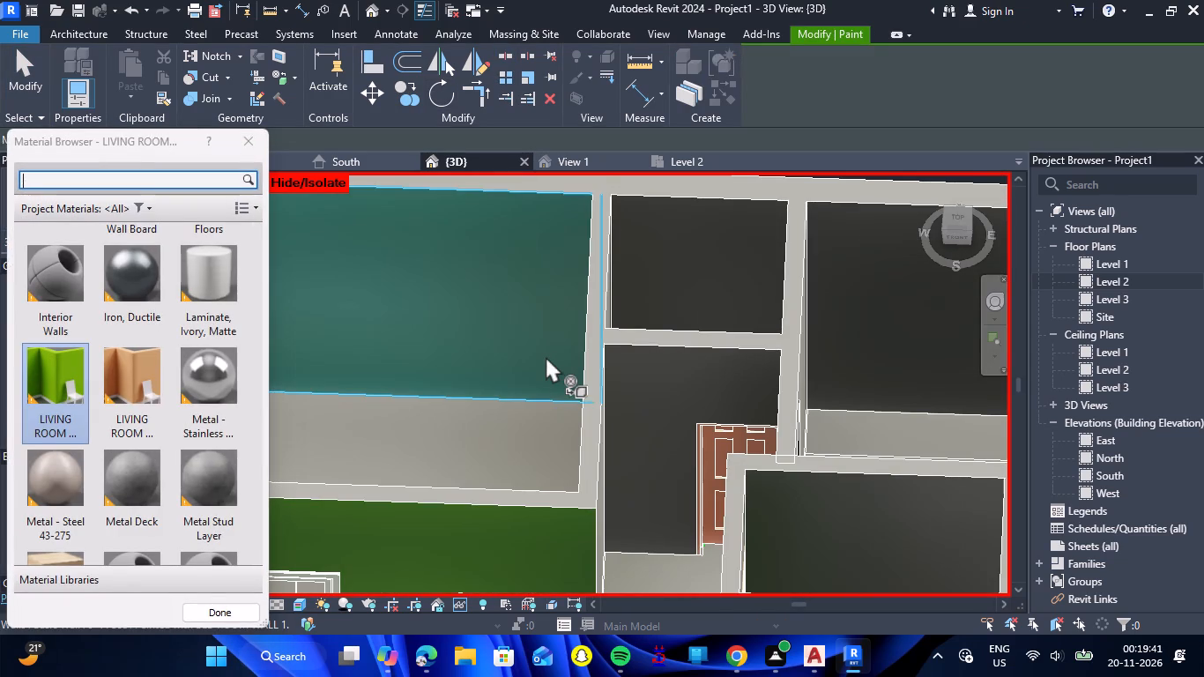
pyautogui.click(604, 398)
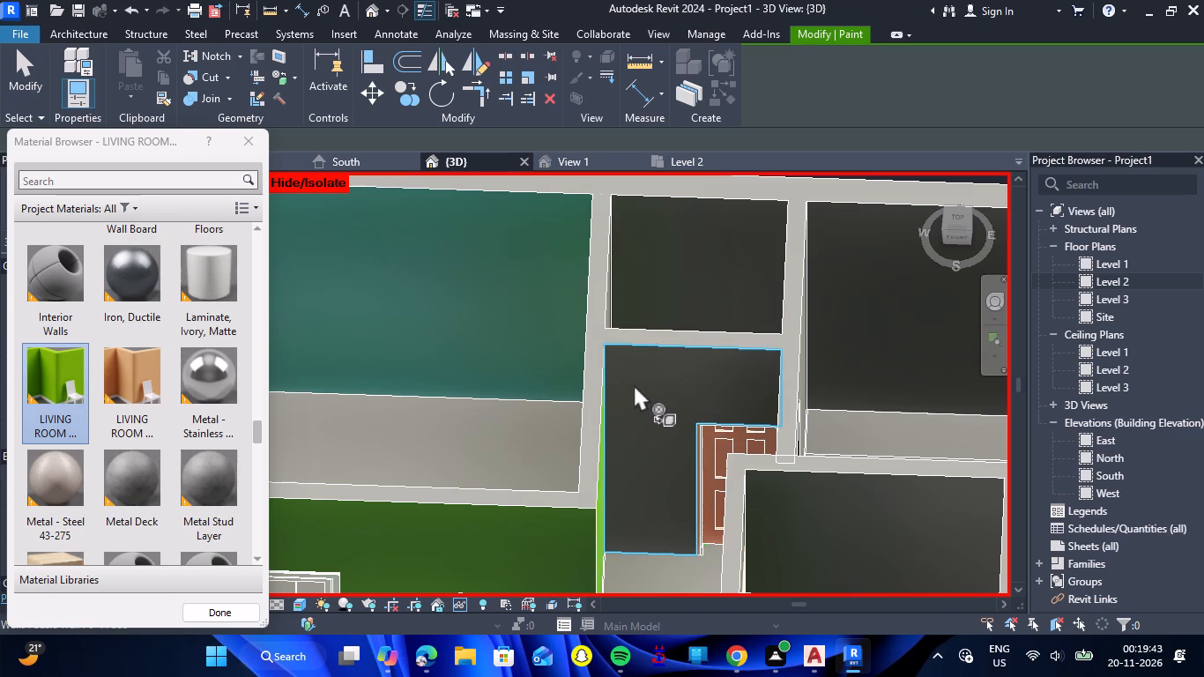
pyautogui.click(634, 384)
# Split the 6" wall separating the windowed corner room from the small room and passage where their partition meets it, unjoining the conflicting elements.
pyautogui.scroll(-10, 662, 351)
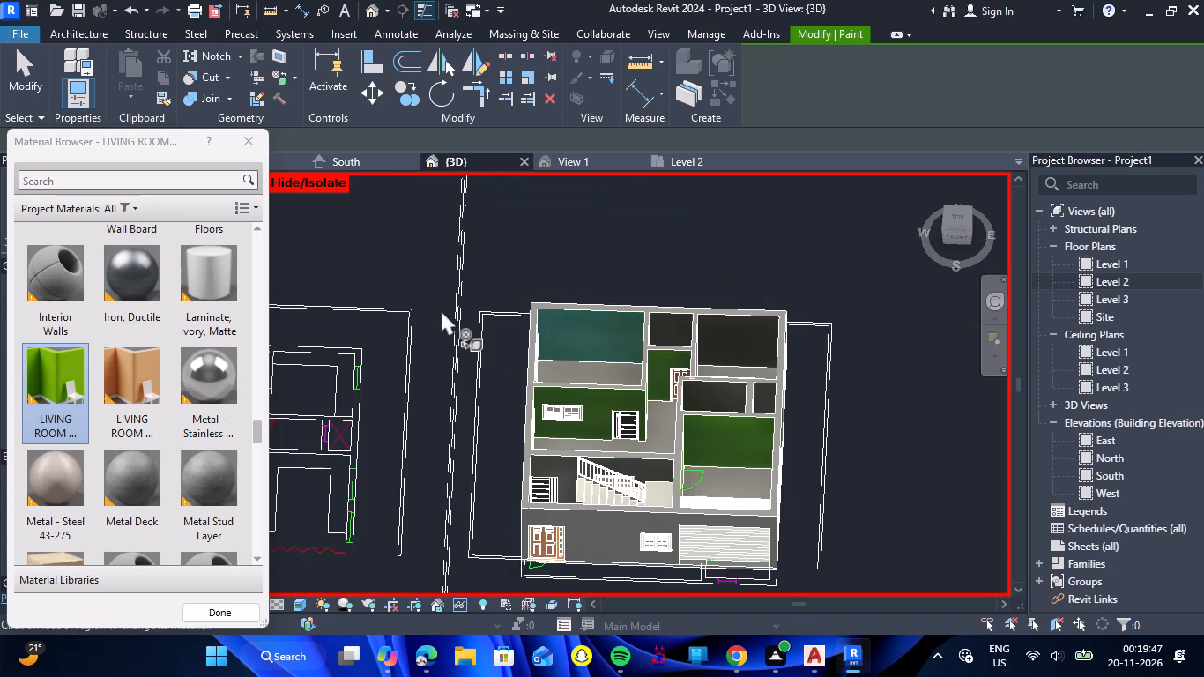
pyautogui.keyDown('shift'); pyautogui.moveTo(418, 281); pyautogui.dragTo(629, 281); pyautogui.keyUp('shift')
pyautogui.keyDown('shift'); pyautogui.moveTo(418, 281); pyautogui.dragTo(629, 281, button='right'); pyautogui.keyUp('shift')
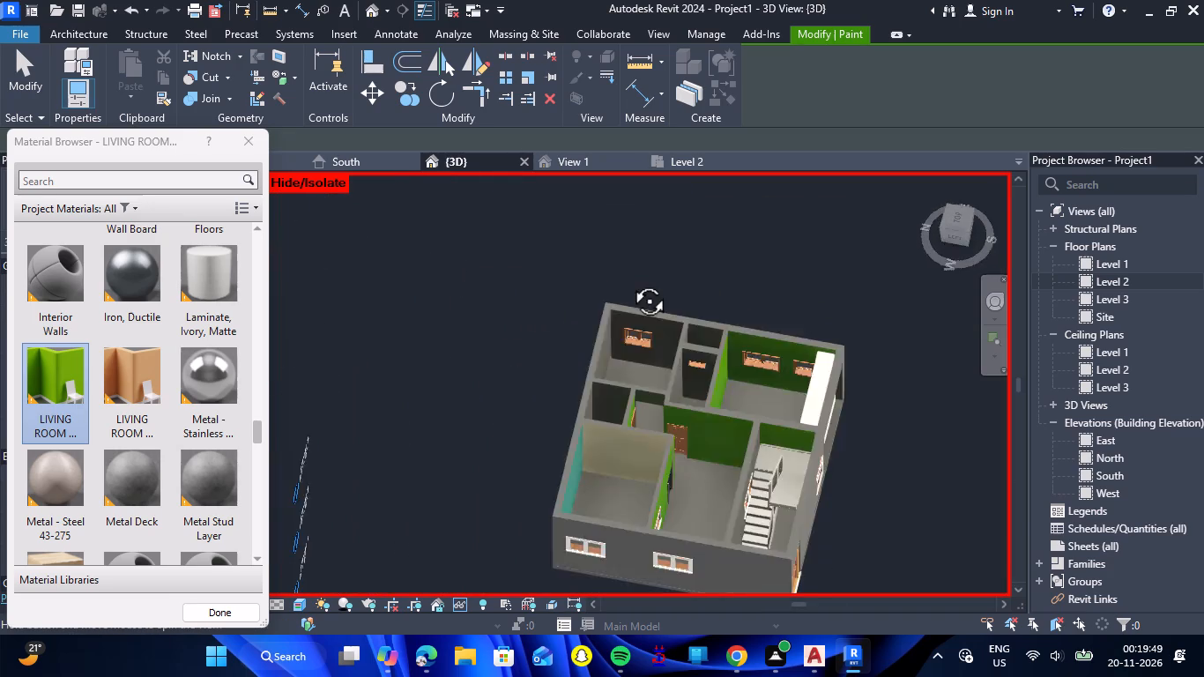
pyautogui.keyDown('shift'); pyautogui.moveTo(629, 281); pyautogui.dragTo(658, 164); pyautogui.keyUp('shift')
pyautogui.keyDown('shift'); pyautogui.moveTo(629, 281); pyautogui.dragTo(658, 164, button='right'); pyautogui.keyUp('shift')
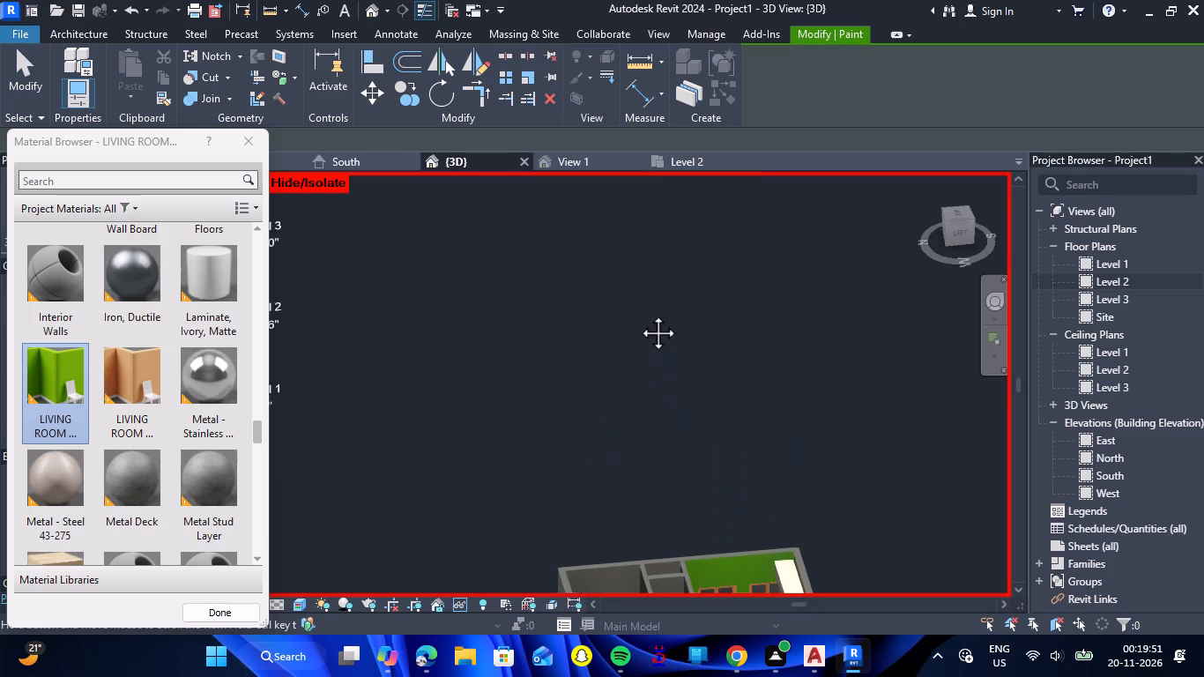
pyautogui.press('Escape')
pyautogui.scroll(7, 616, 538)
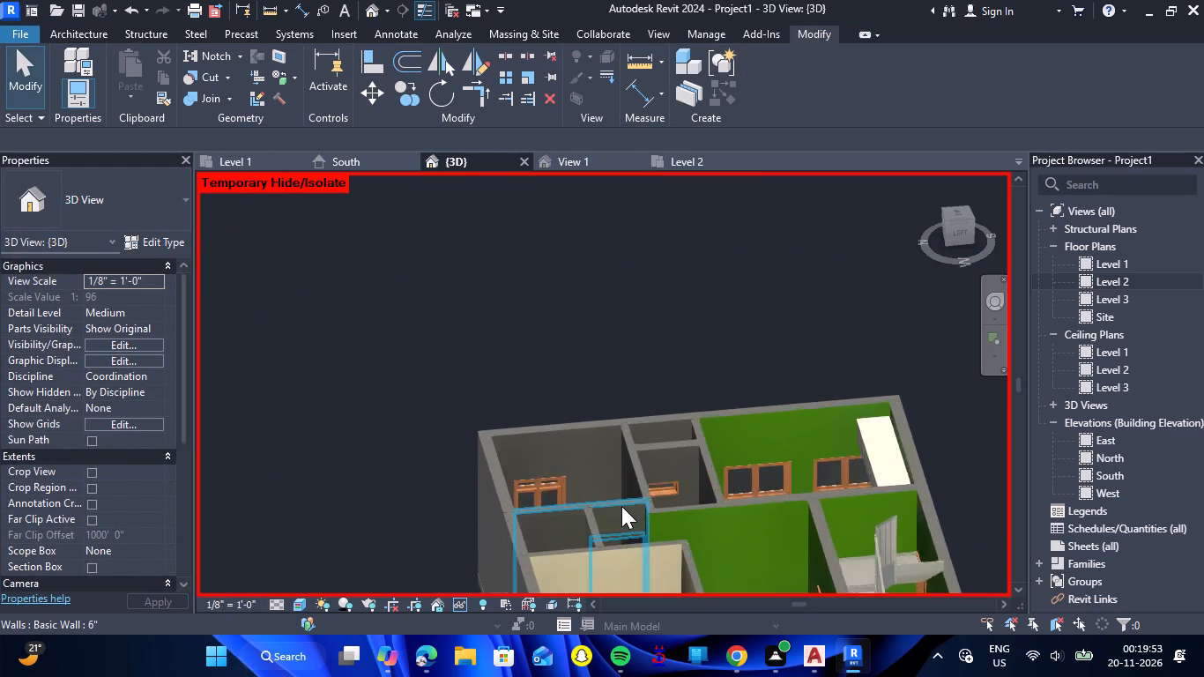
pyautogui.write('PT')
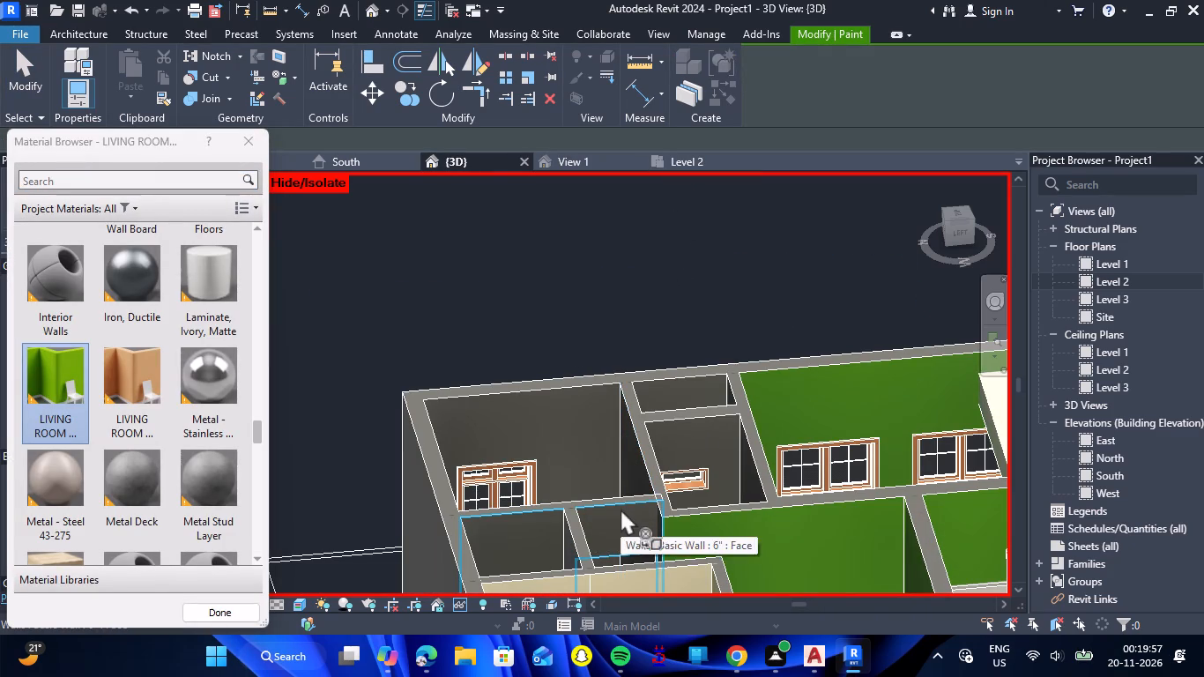
pyautogui.scroll(-4, 569, 341)
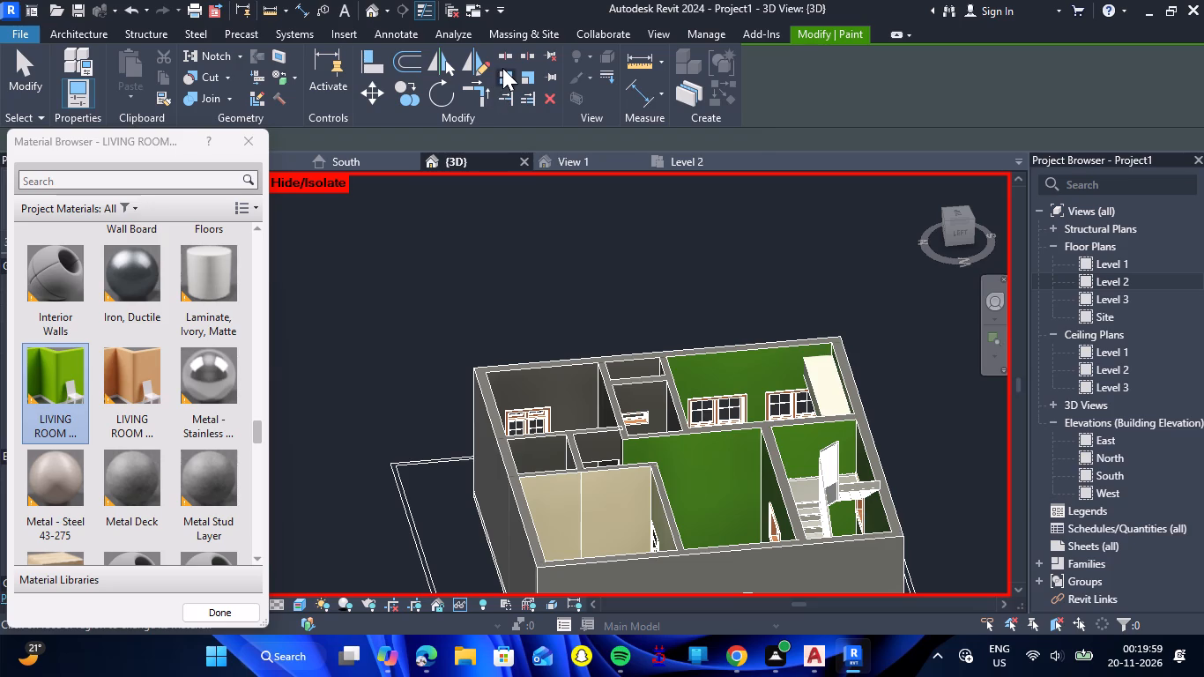
pyautogui.click(507, 62)
pyautogui.scroll(7, 576, 447)
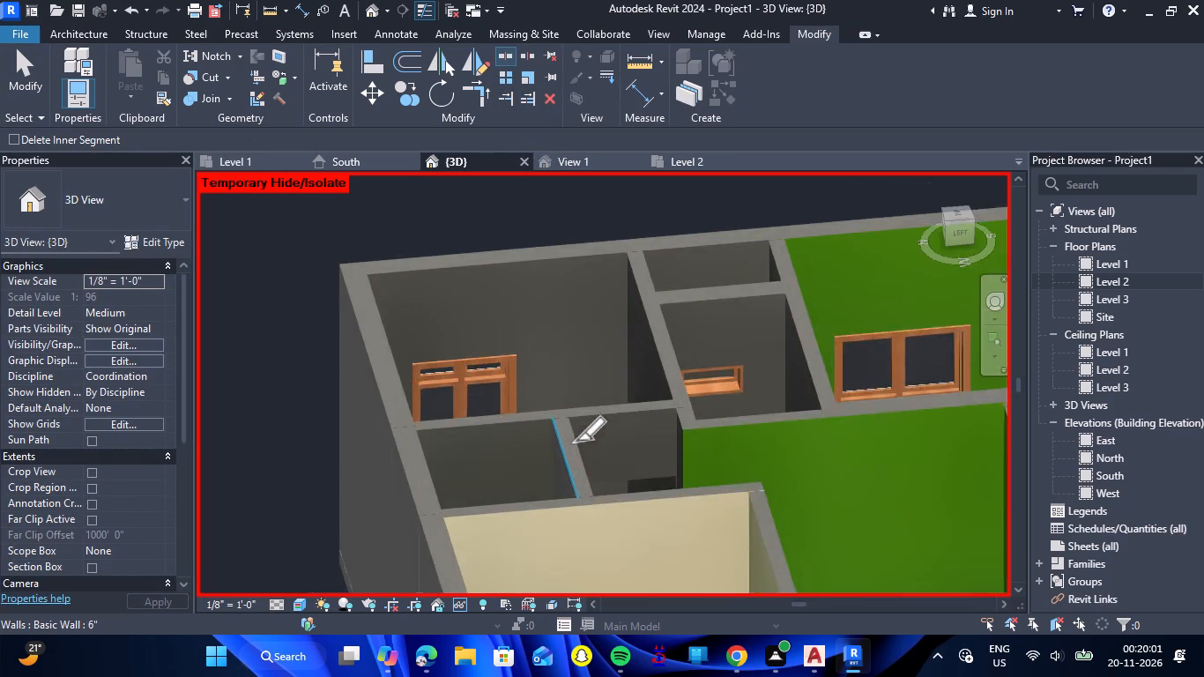
pyautogui.scroll(5, 576, 403)
pyautogui.click(539, 401)
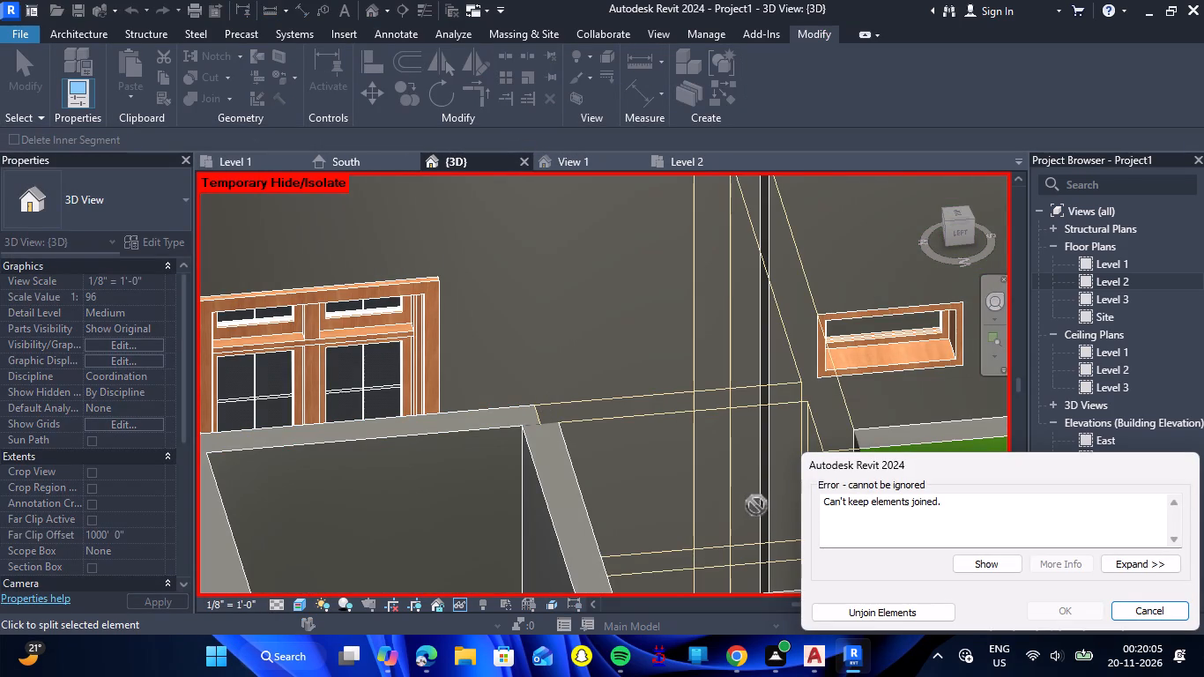
pyautogui.press('Escape')
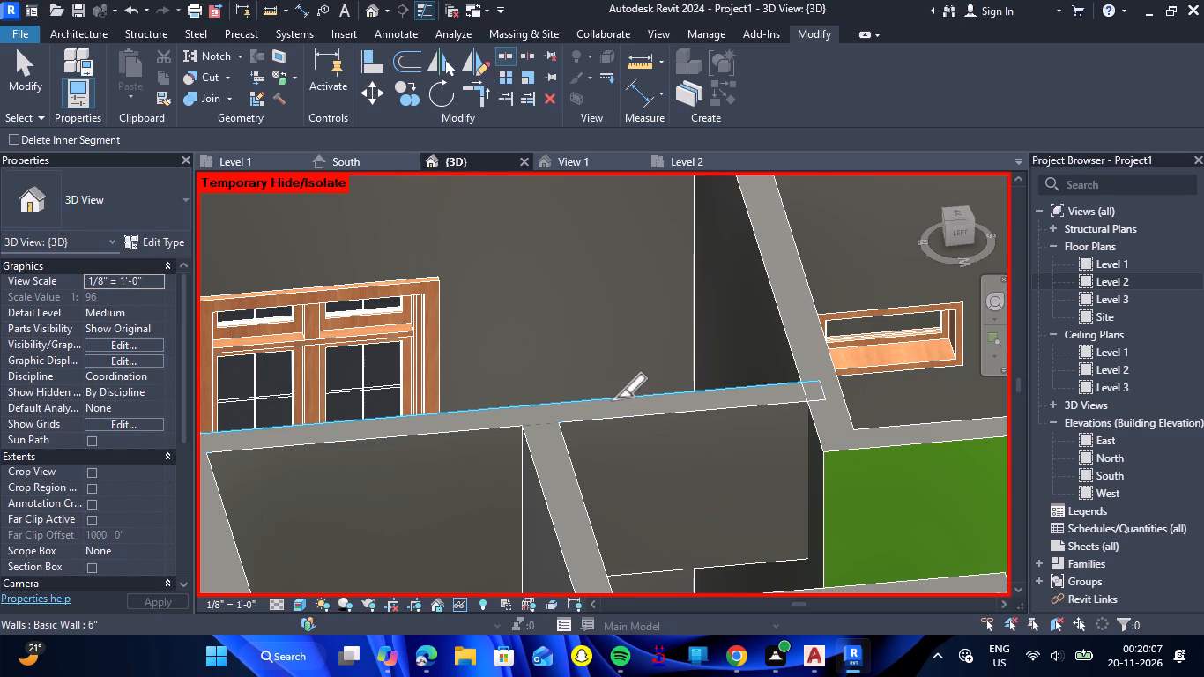
pyautogui.click(536, 402)
pyautogui.click(886, 614)
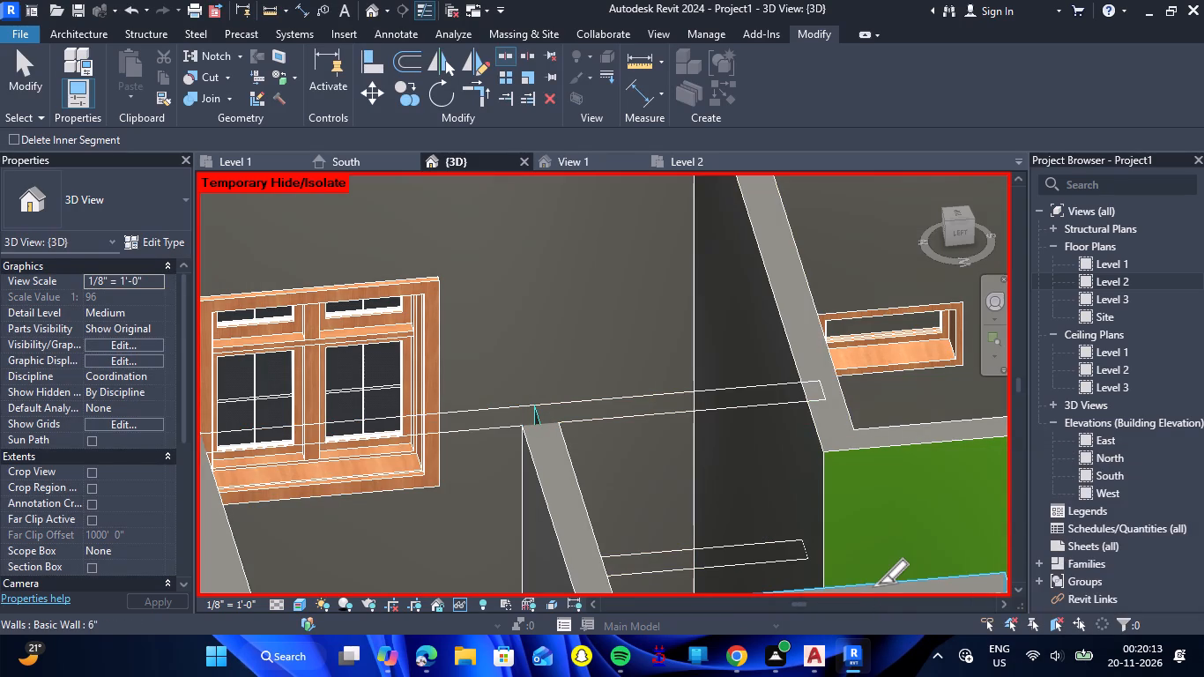
pyautogui.press('Escape')
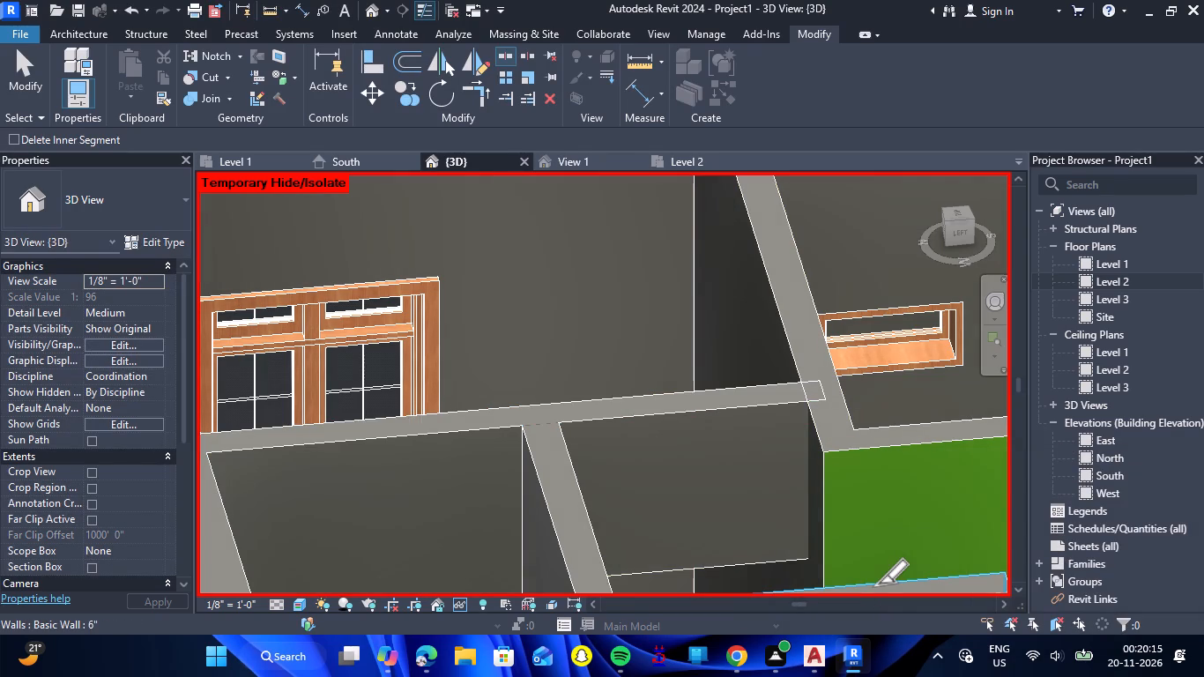
# Paint the passage side of the newly split 6" wall, above the door opening, with the green LIVING ROOM material.
pyautogui.write('PT')
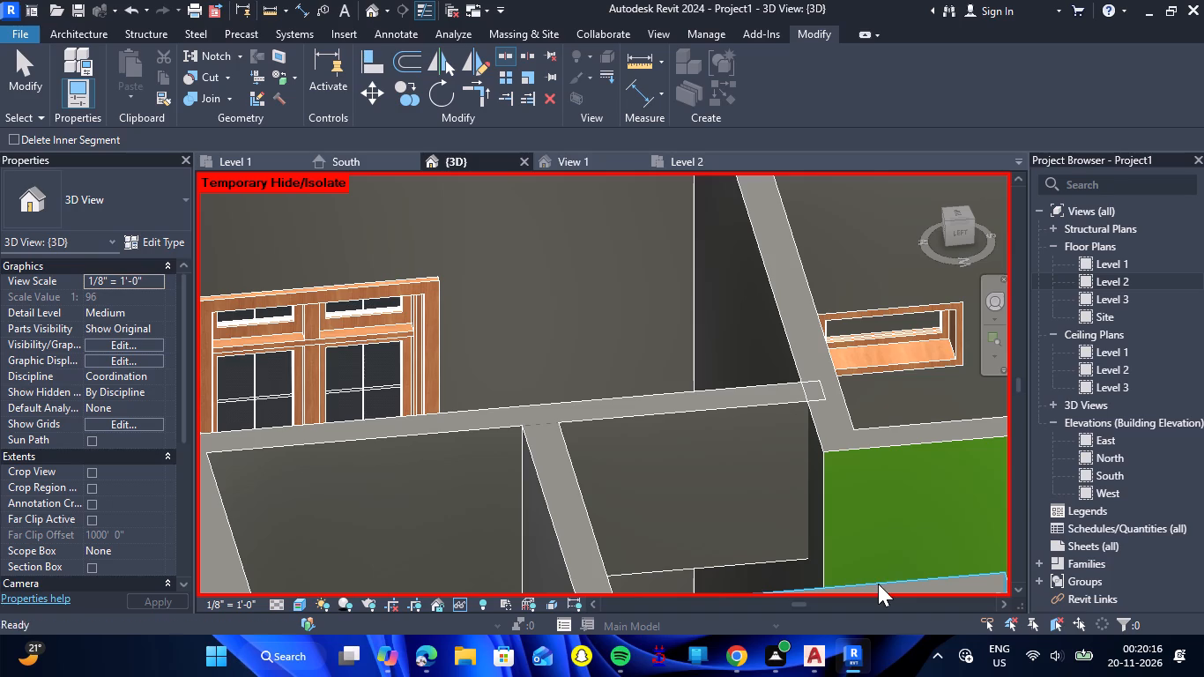
pyautogui.click(733, 495)
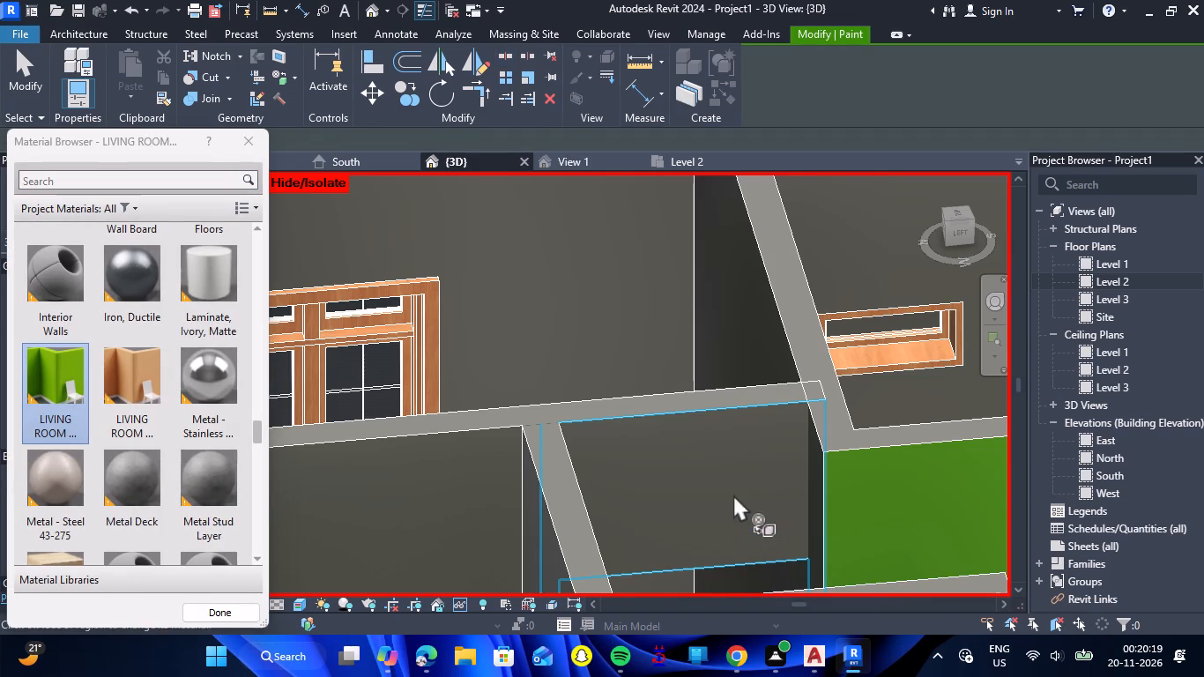
pyautogui.scroll(-3, 726, 434)
pyautogui.scroll(2, 729, 433)
pyautogui.scroll(-1, 729, 433)
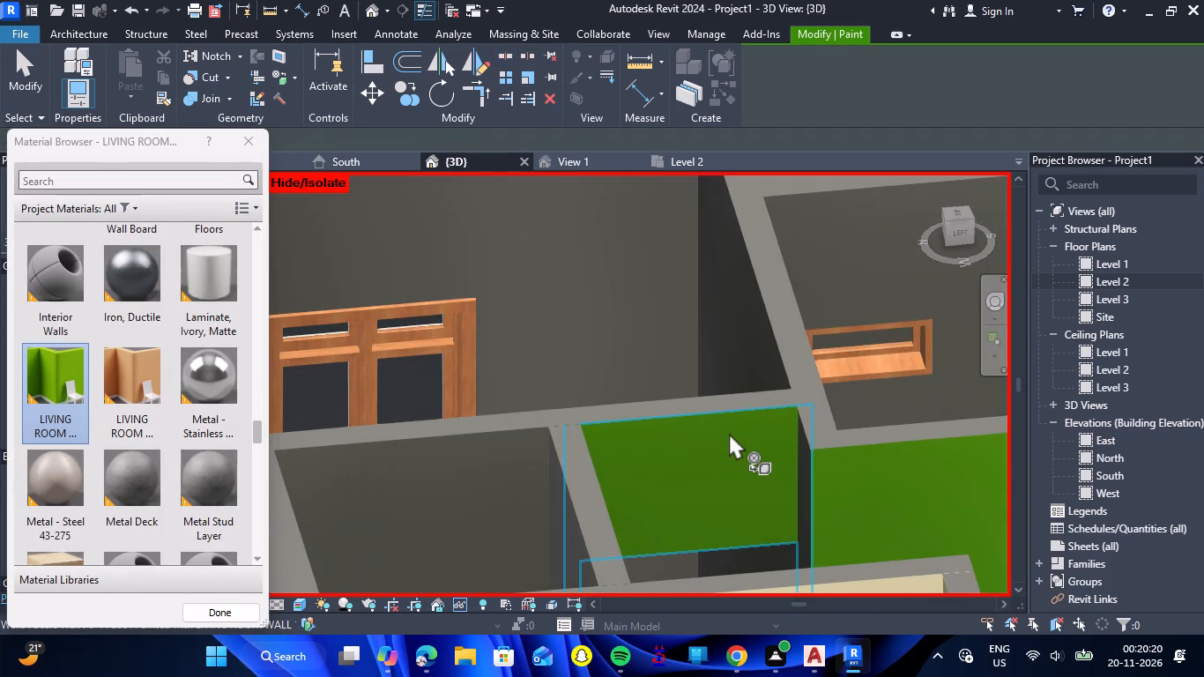
pyautogui.scroll(-2, 729, 433)
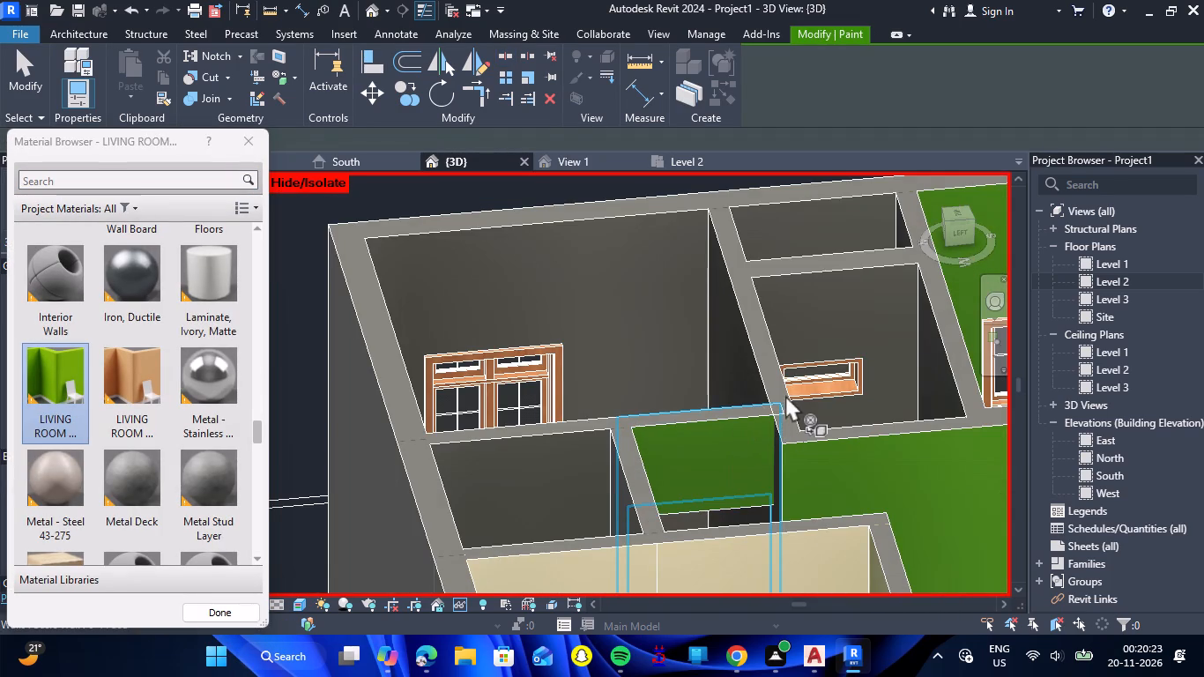
# Split the 6" cross wall at the passage corner, where the wall with the door opening meets it.
pyautogui.scroll(2, 780, 402)
pyautogui.click(502, 59)
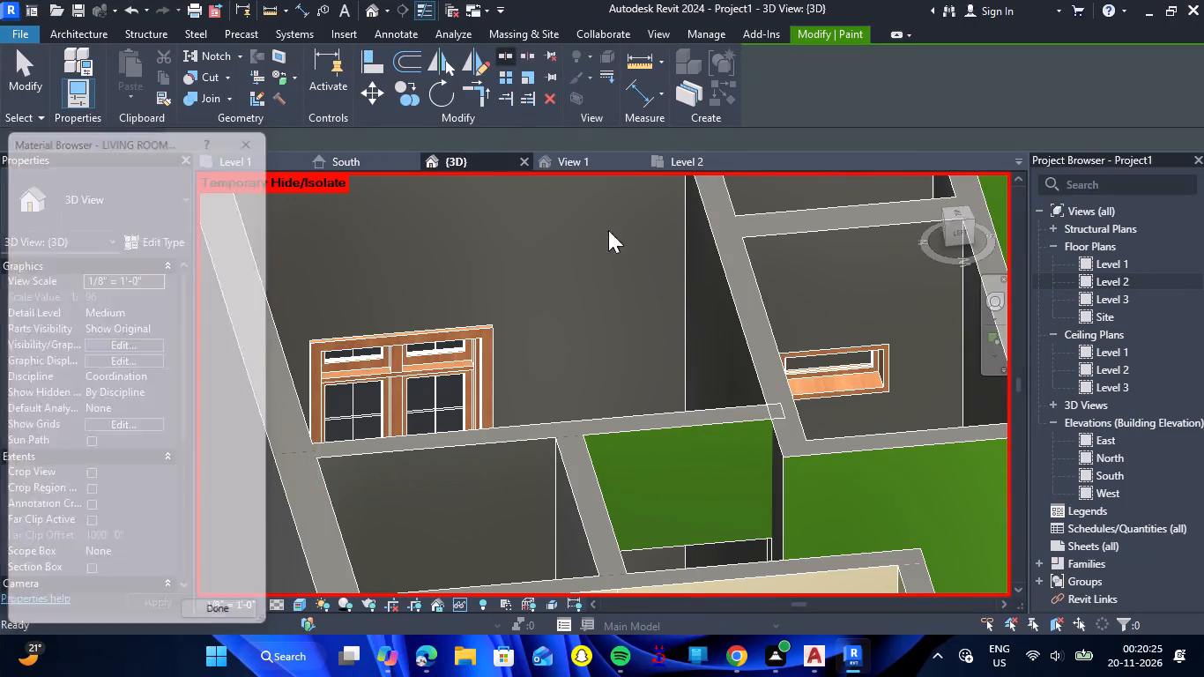
pyautogui.scroll(6, 796, 418)
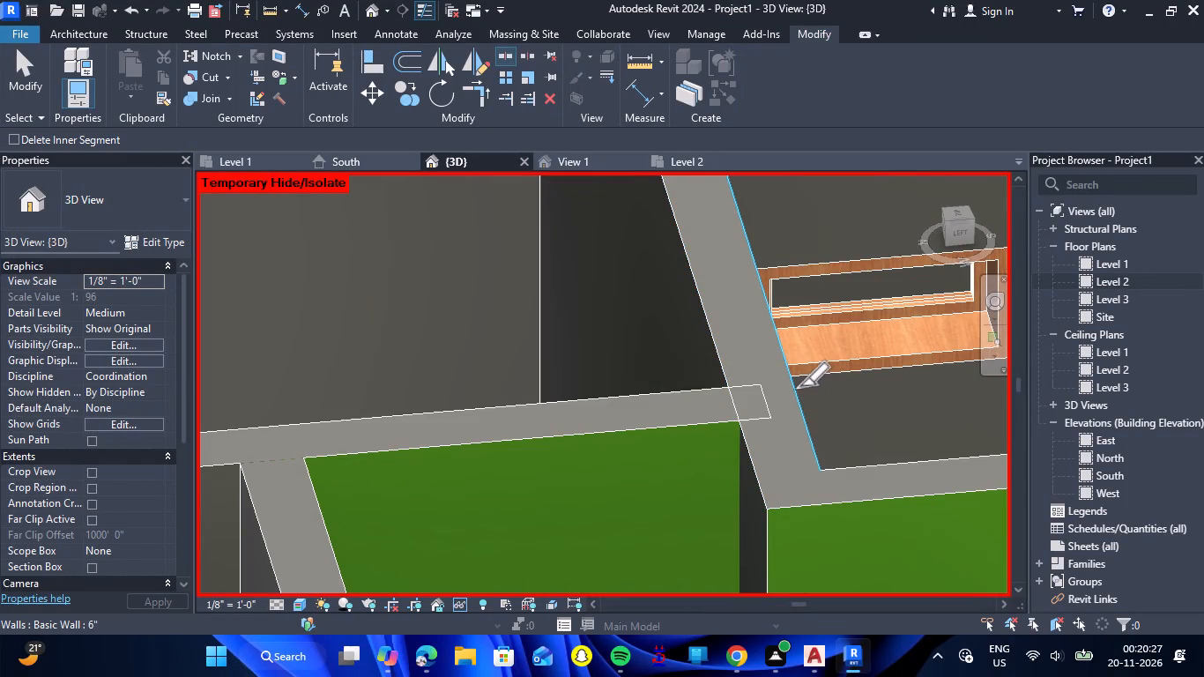
pyautogui.click(799, 384)
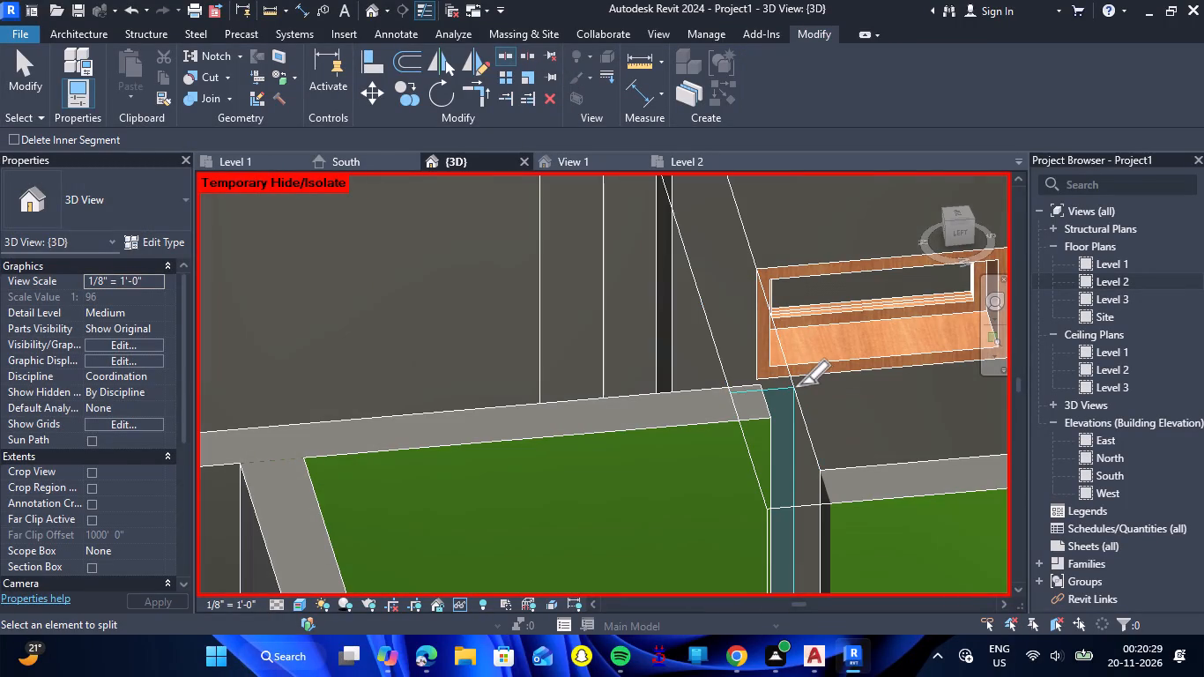
pyautogui.press('Escape')
pyautogui.scroll(-6, 799, 384)
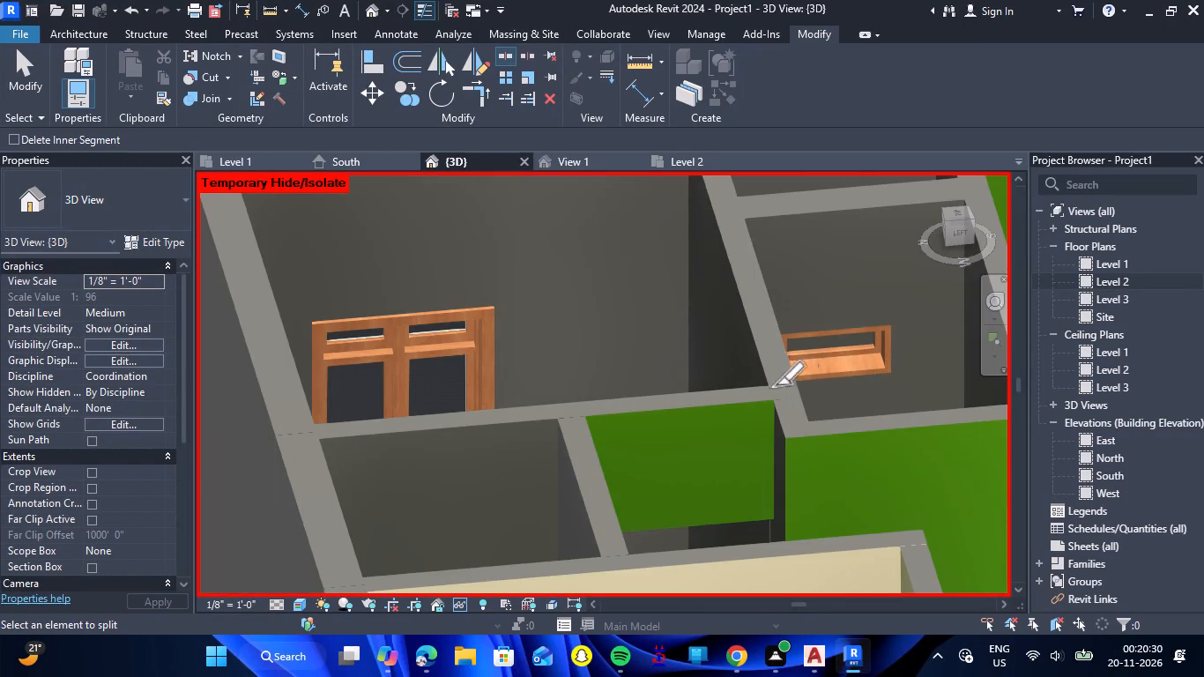
pyautogui.scroll(-5, 740, 321)
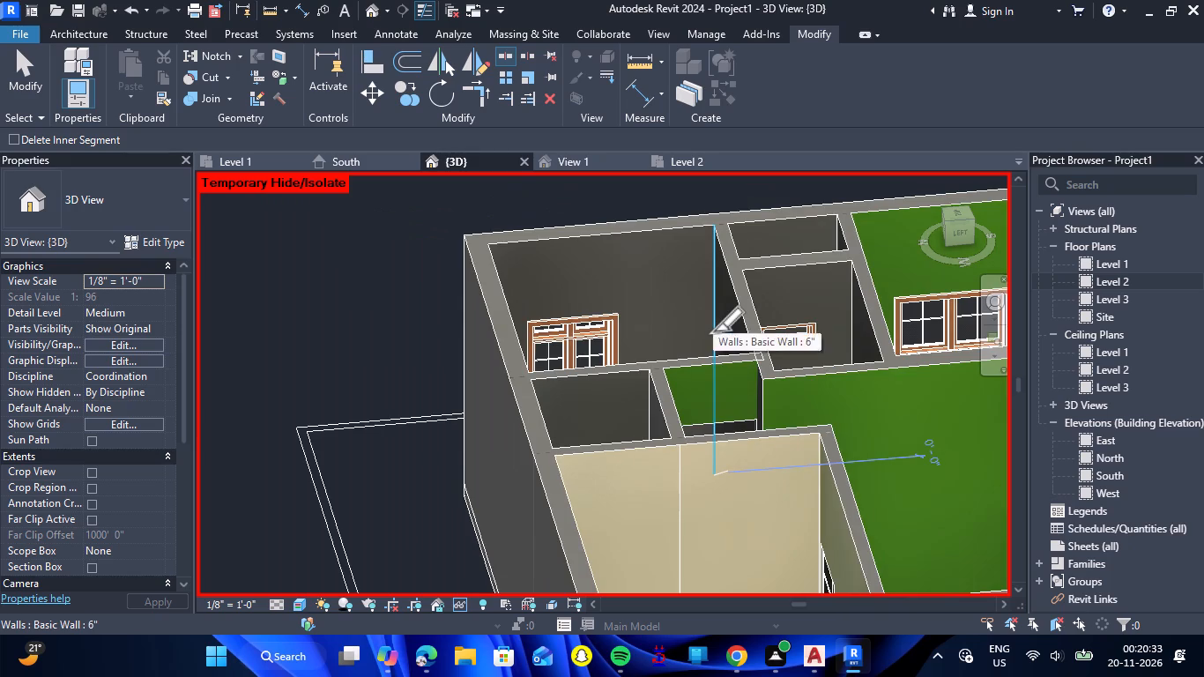
# Paint the short return face of the split cross wall at the passage corner with the green LIVING ROOM material.
pyautogui.write('PT')
pyautogui.scroll(9, 722, 383)
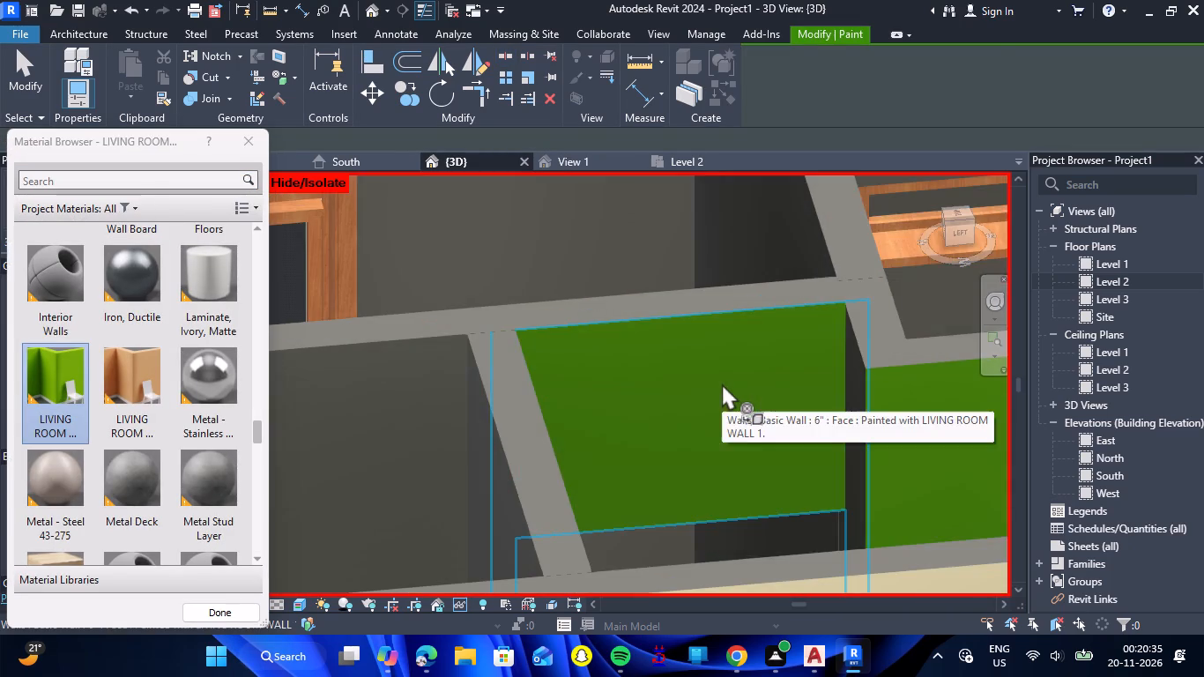
pyautogui.scroll(4, 722, 383)
pyautogui.click(955, 404)
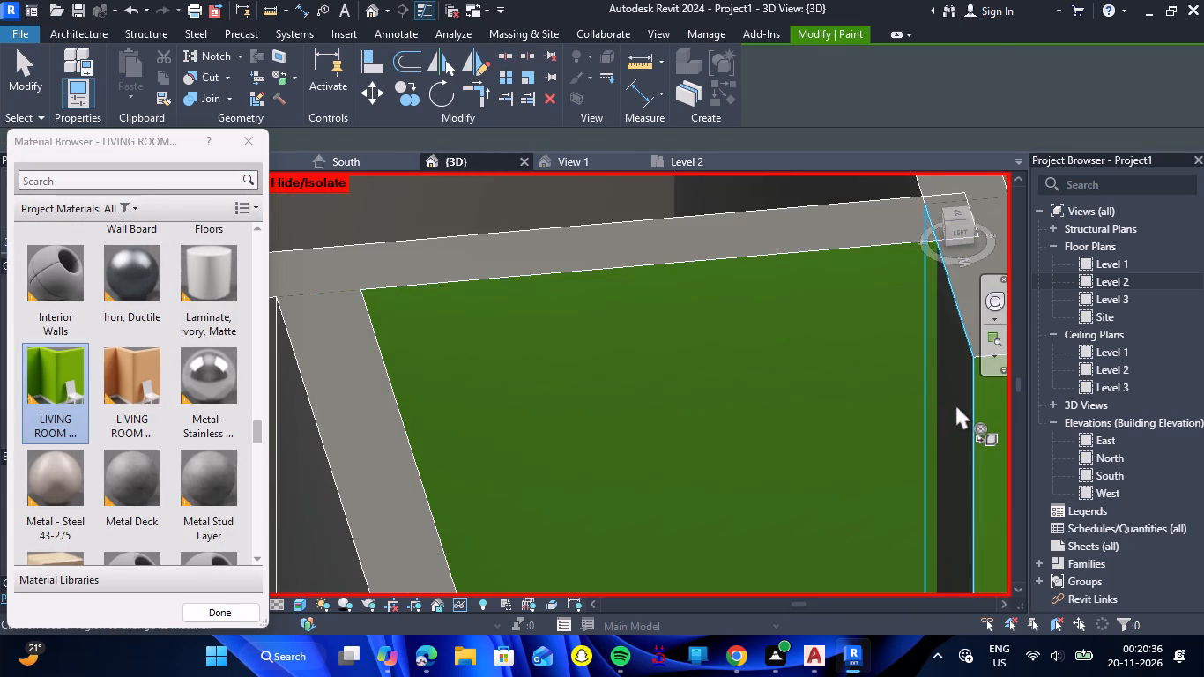
pyautogui.scroll(-10, 725, 353)
pyautogui.press('Escape')
# Examine the painted walls around the passage, living room and staircase from several angles, including the stair landing.
pyautogui.scroll(-4, 707, 346)
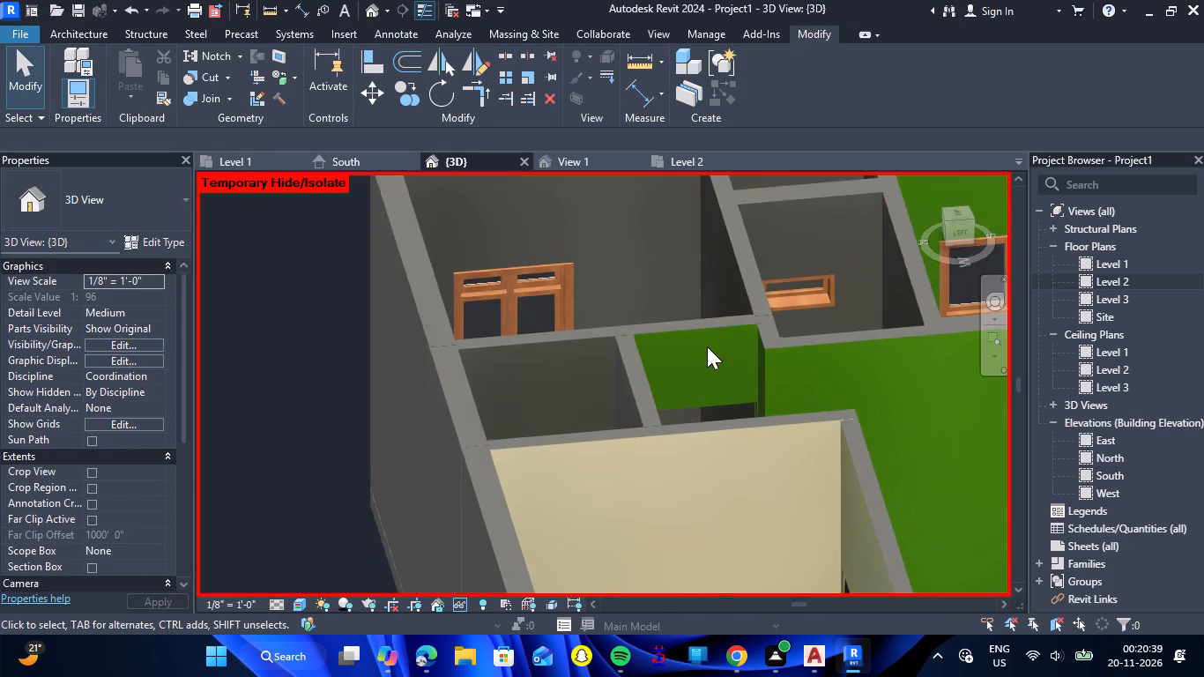
pyautogui.scroll(-6, 707, 346)
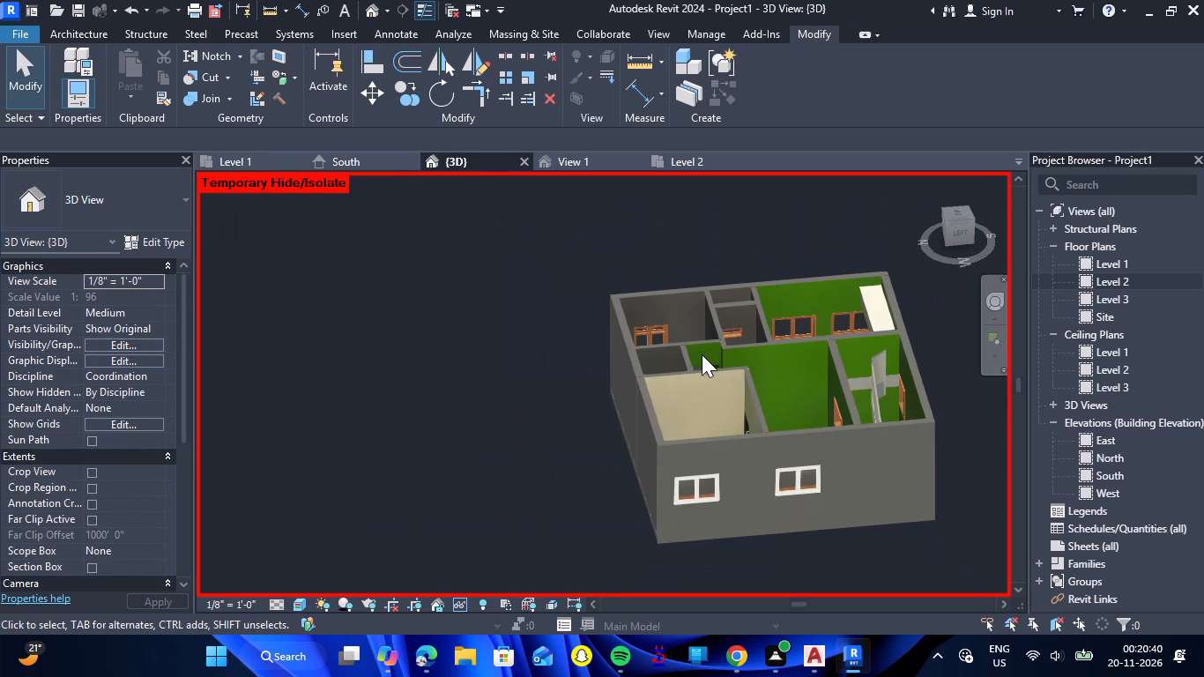
pyautogui.scroll(11, 888, 379)
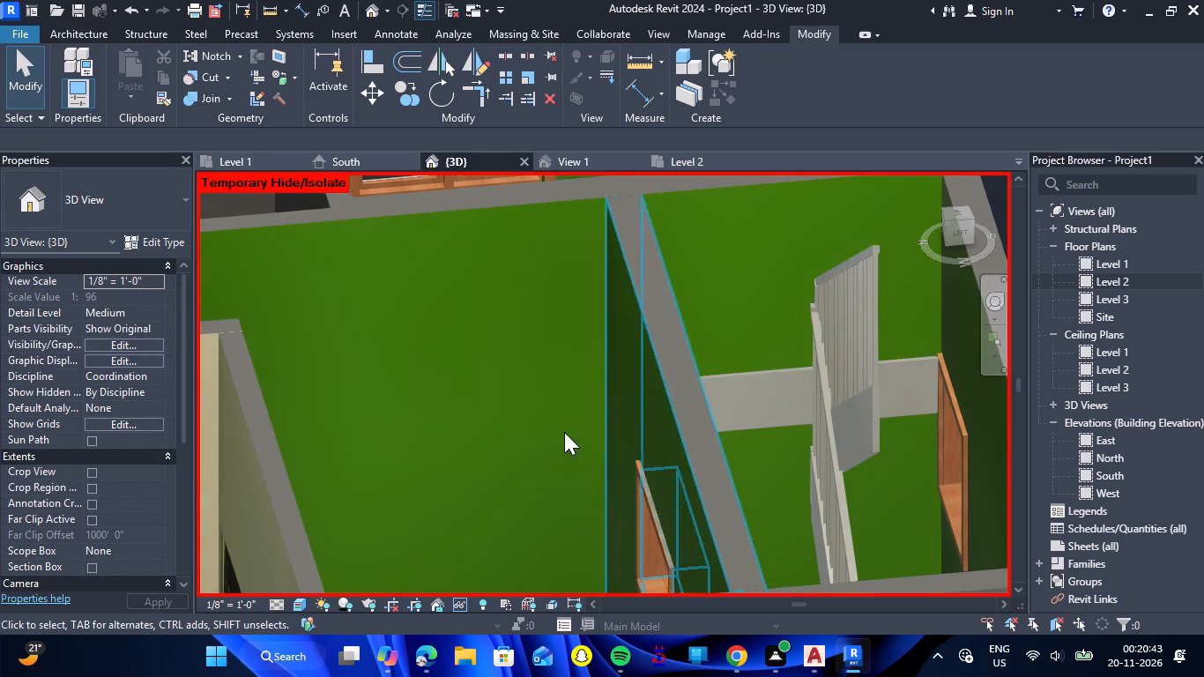
pyautogui.scroll(-5, 442, 379)
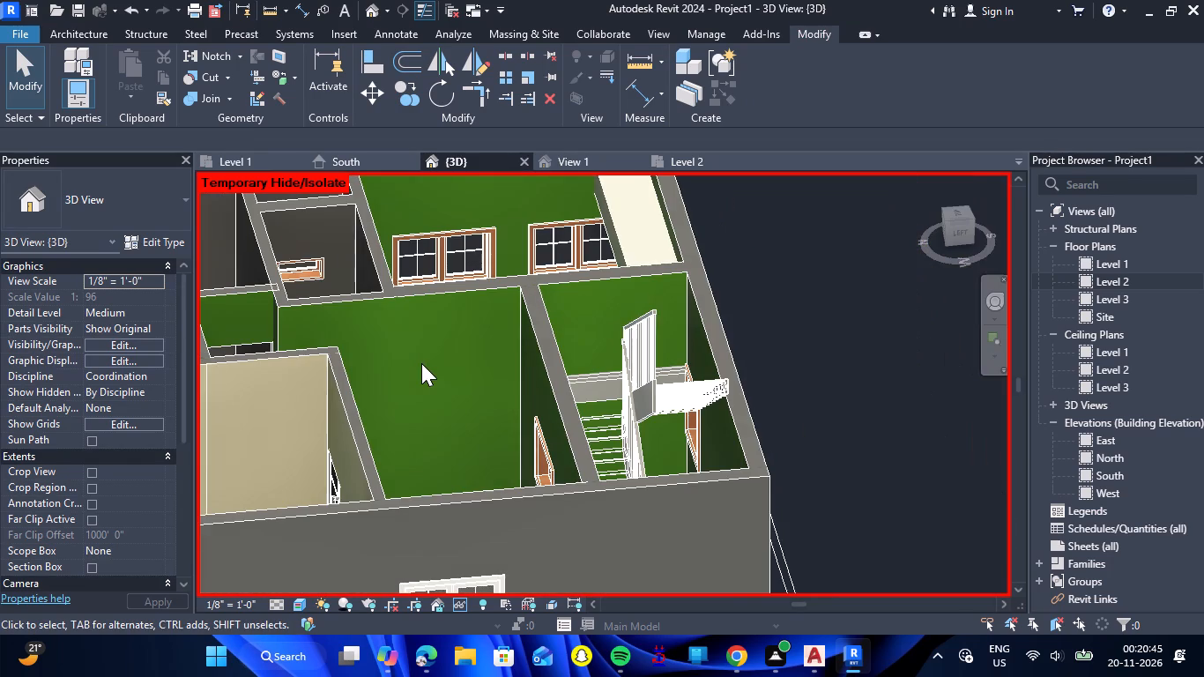
pyautogui.click(843, 422)
pyautogui.moveTo(828, 411); pyautogui.dragTo(783, 451, button='right')
pyautogui.keyDown('shift'); pyautogui.moveTo(828, 411); pyautogui.dragTo(783, 451); pyautogui.keyUp('shift')
pyautogui.keyDown('shift'); pyautogui.moveTo(851, 391); pyautogui.dragTo(817, 445); pyautogui.keyUp('shift')
pyautogui.keyDown('shift'); pyautogui.moveTo(851, 391); pyautogui.dragTo(817, 445, button='right'); pyautogui.keyUp('shift')
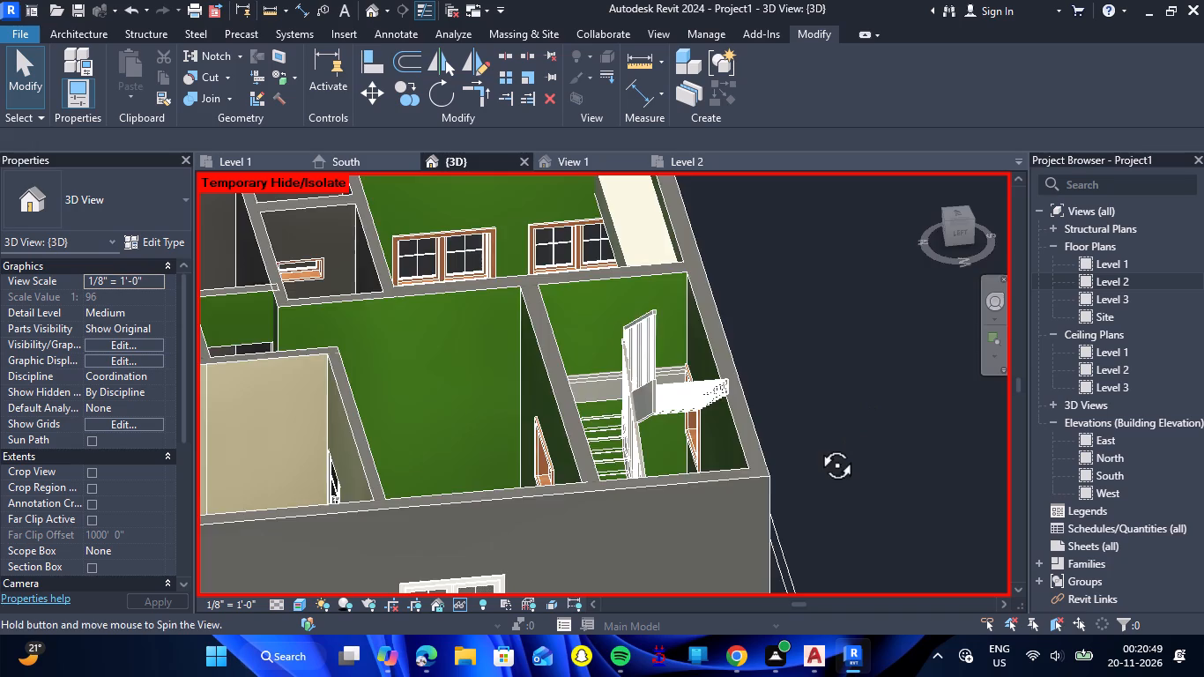
pyautogui.keyDown('shift'); pyautogui.moveTo(817, 445); pyautogui.dragTo(852, 448, button='right'); pyautogui.keyUp('shift')
pyautogui.keyDown('shift'); pyautogui.moveTo(817, 445); pyautogui.dragTo(852, 448); pyautogui.keyUp('shift')
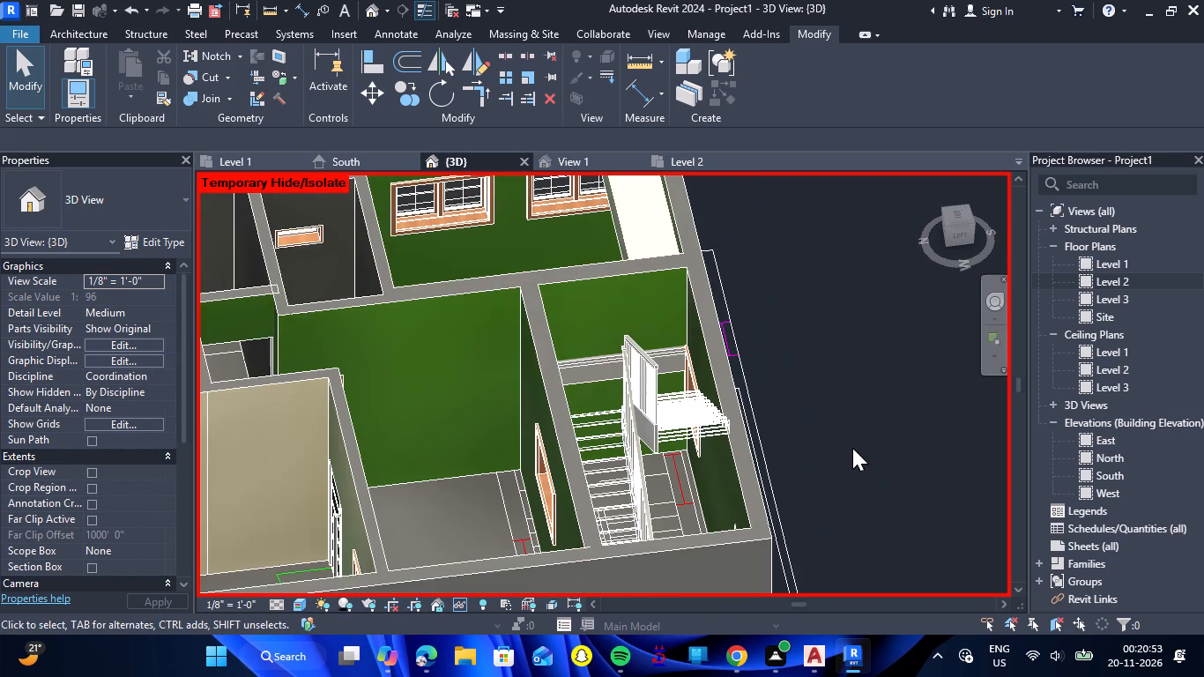
pyautogui.scroll(4, 675, 440)
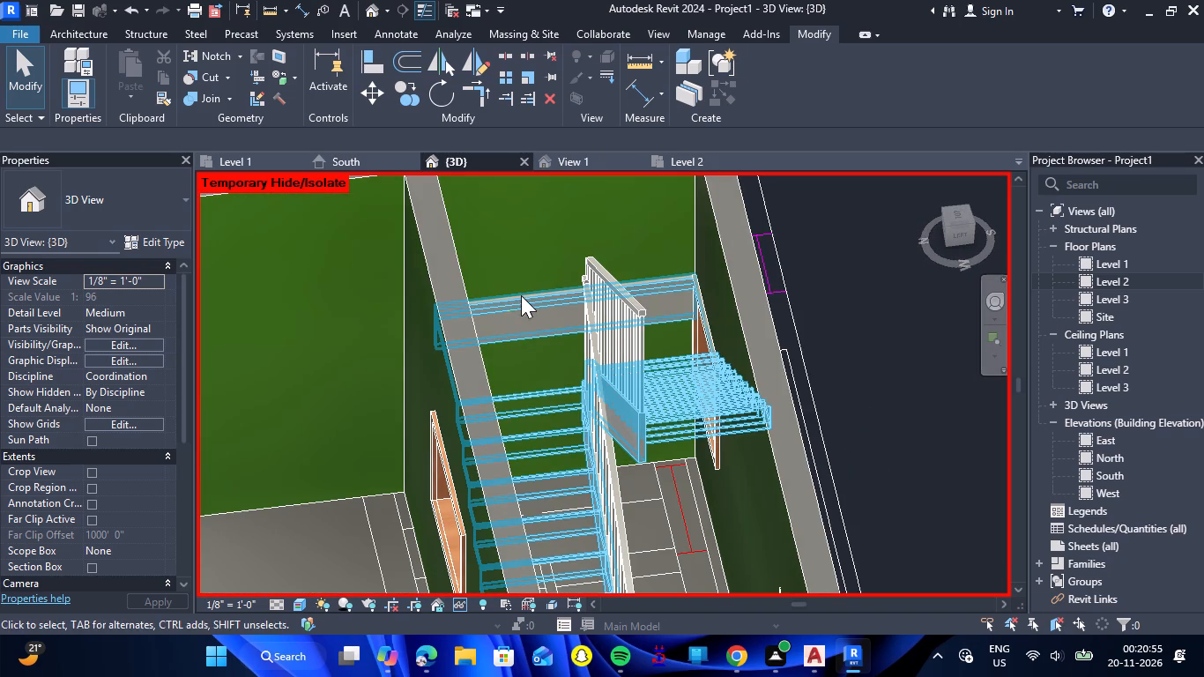
pyautogui.click(520, 300)
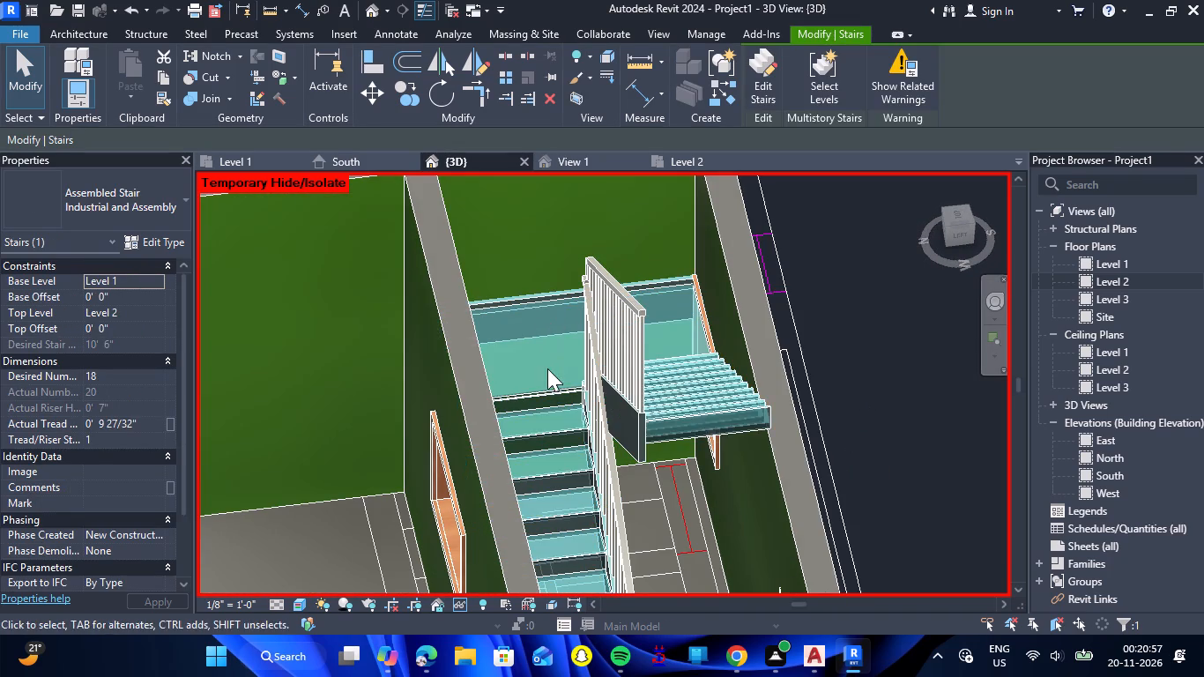
pyautogui.click(866, 363)
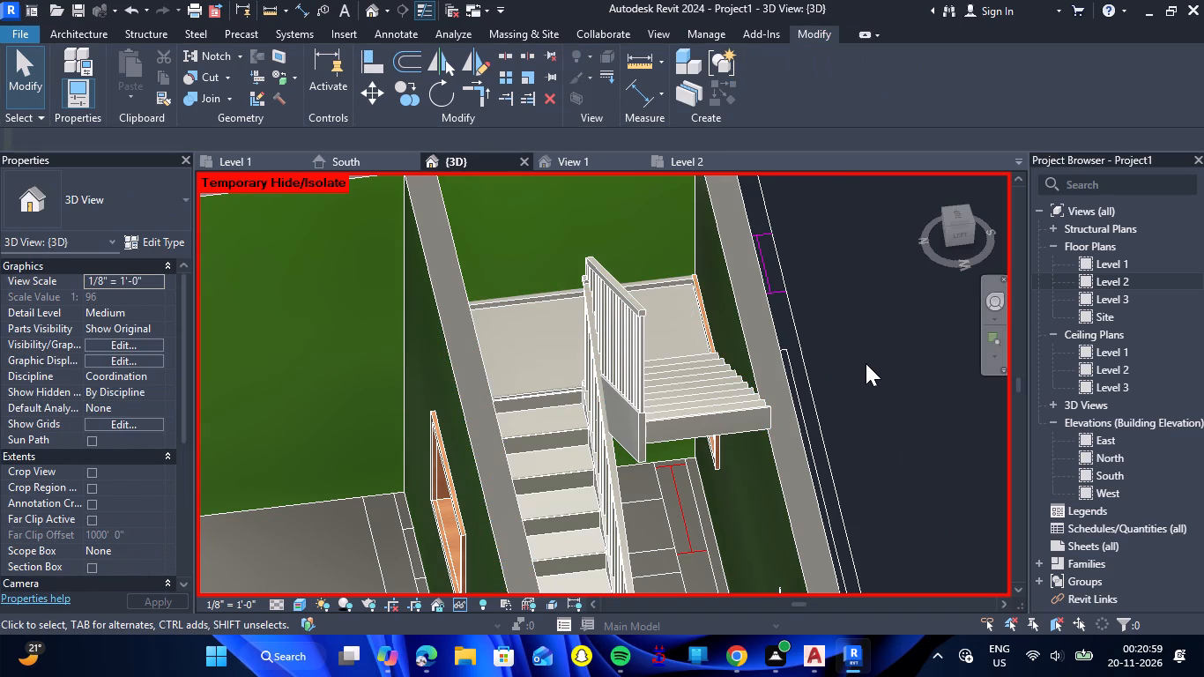
pyautogui.scroll(-5, 851, 354)
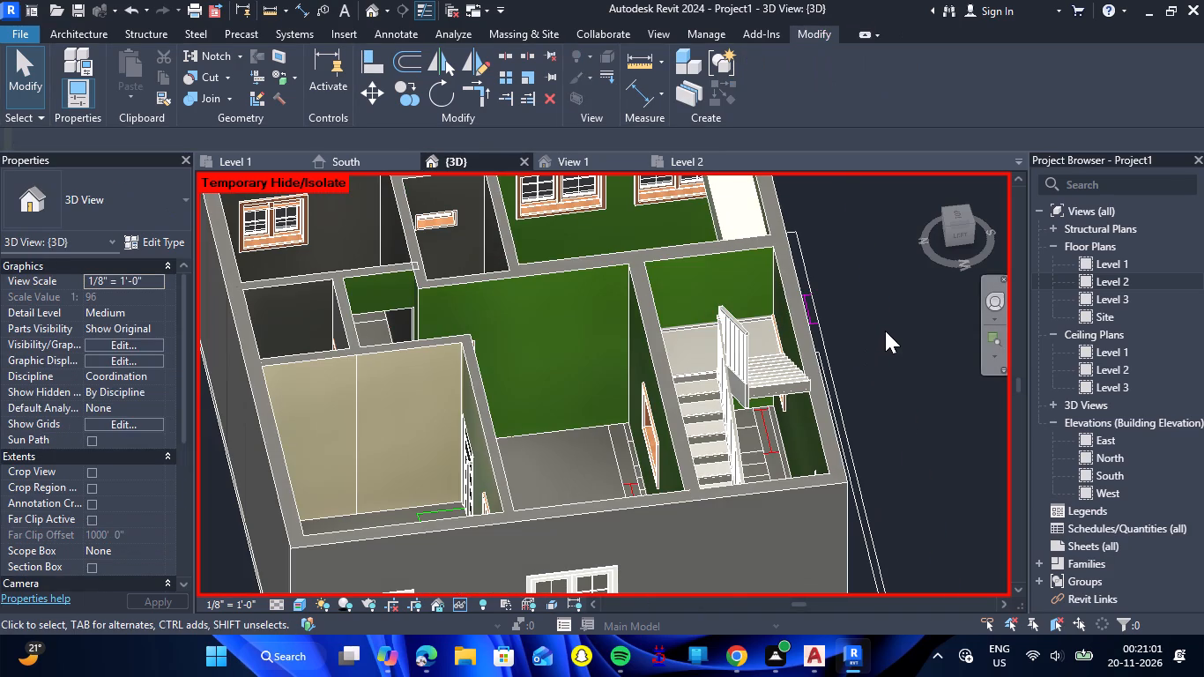
pyautogui.scroll(-3, 885, 331)
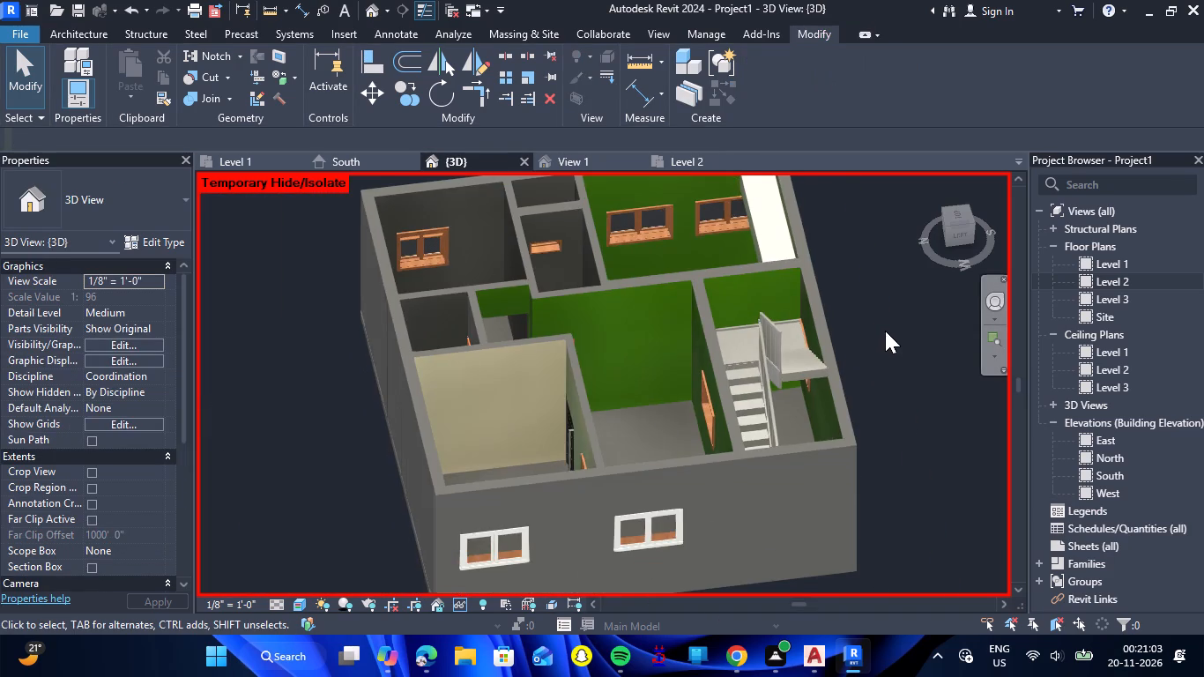
pyautogui.scroll(-1, 885, 331)
pyautogui.scroll(2, 881, 276)
pyautogui.scroll(-1, 881, 276)
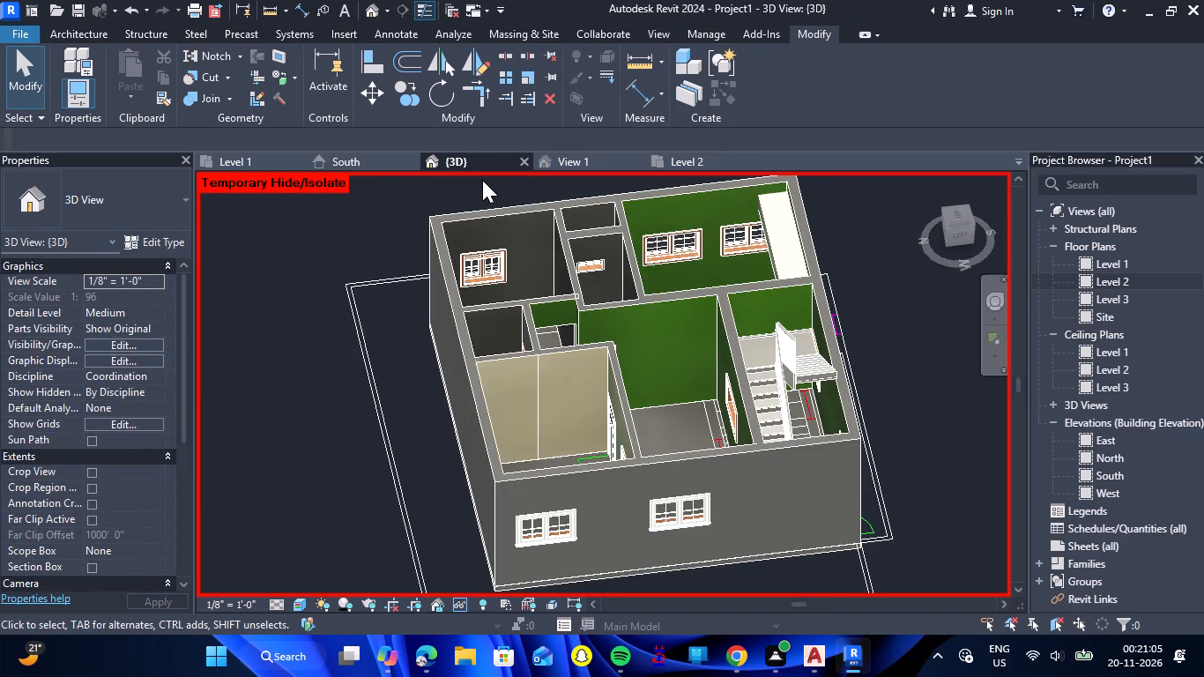
# Paint the corner room's window wall and the adjoining wall shared with the bathroom with the orange LIVING ROOM WALL2 material.
pyautogui.scroll(5, 482, 182)
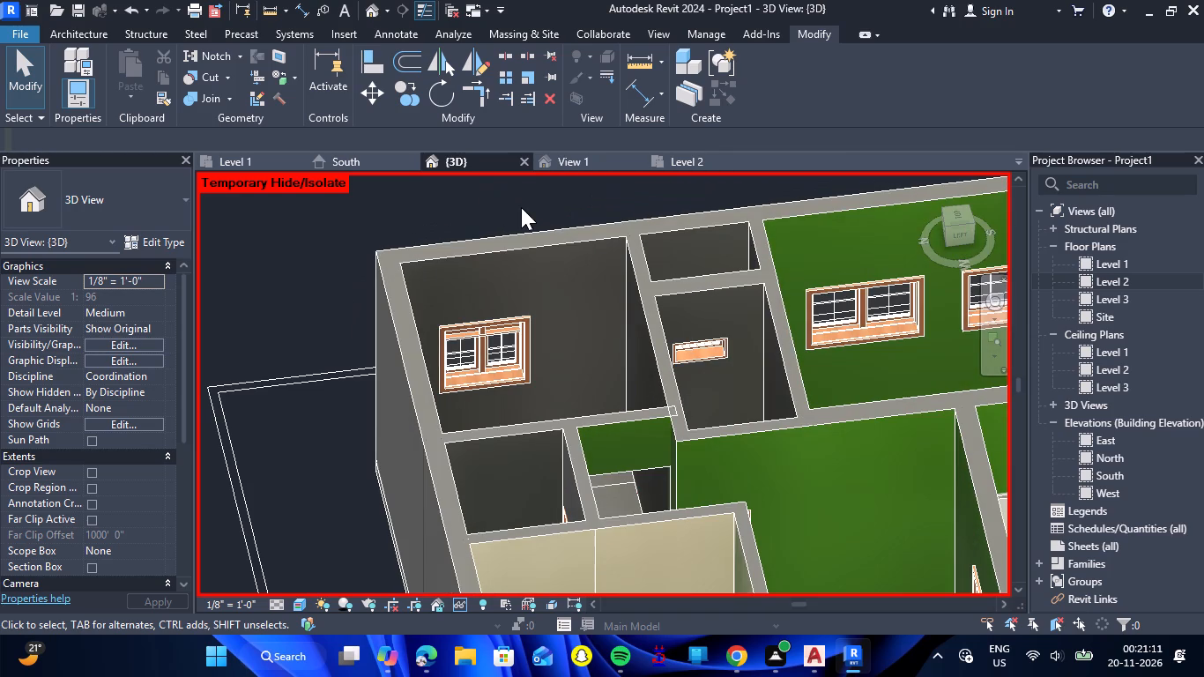
pyautogui.write('PT')
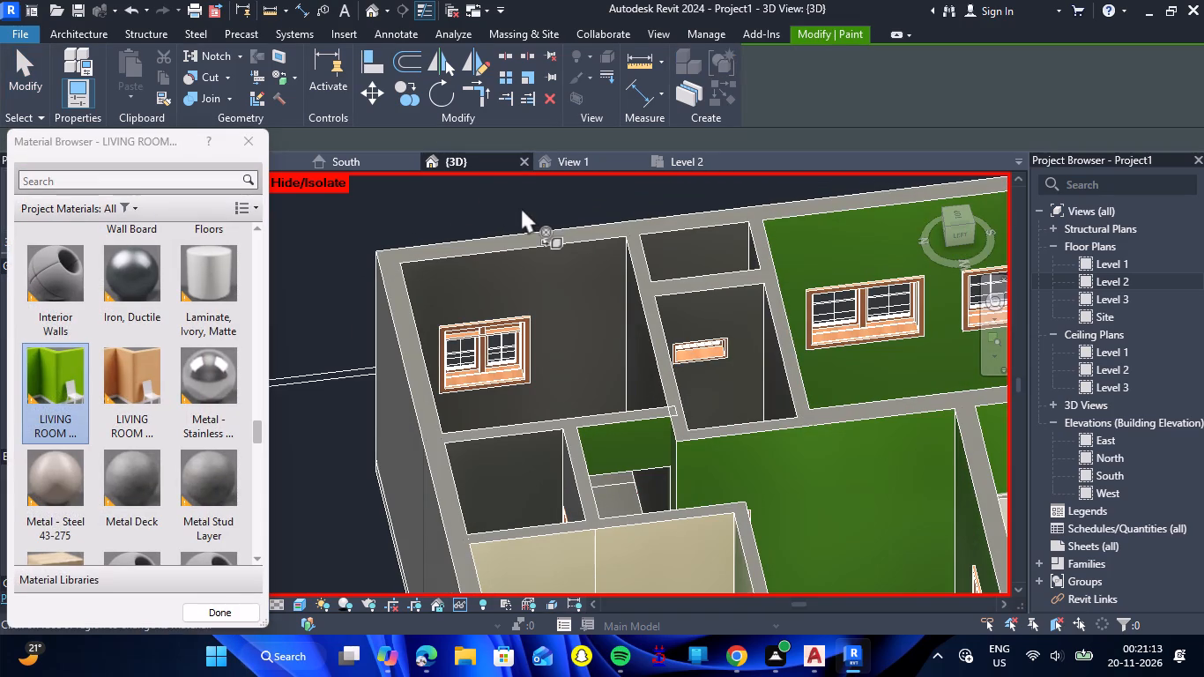
pyautogui.click(110, 378)
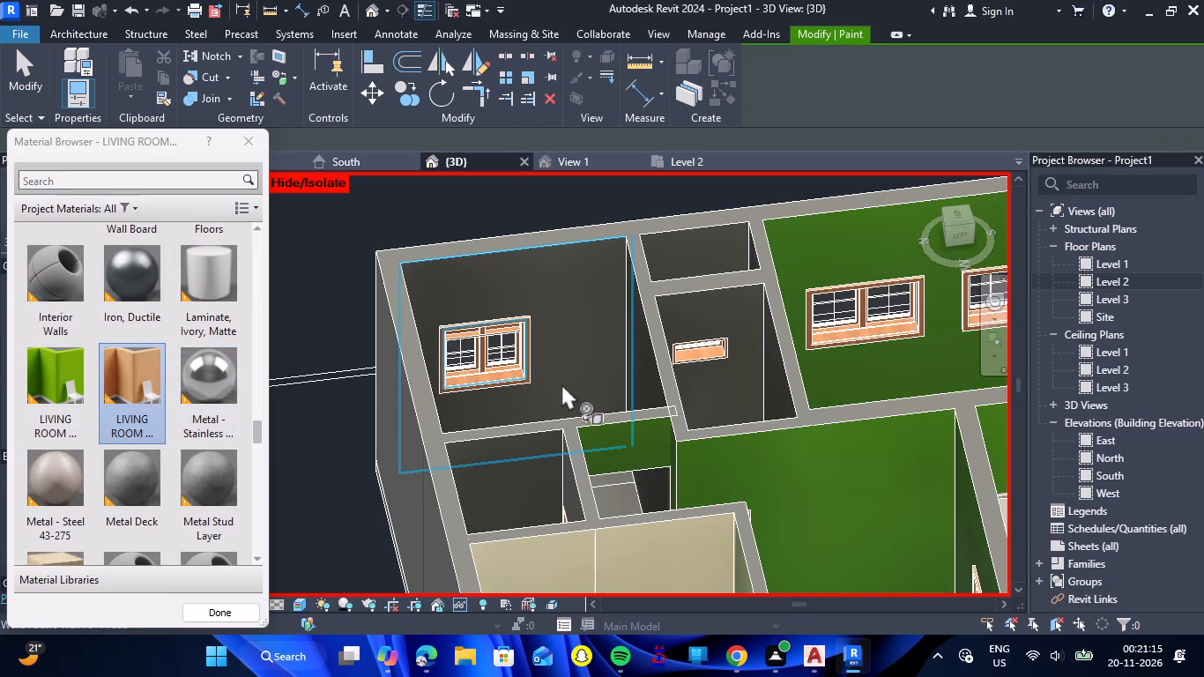
pyautogui.click(549, 316)
pyautogui.click(639, 348)
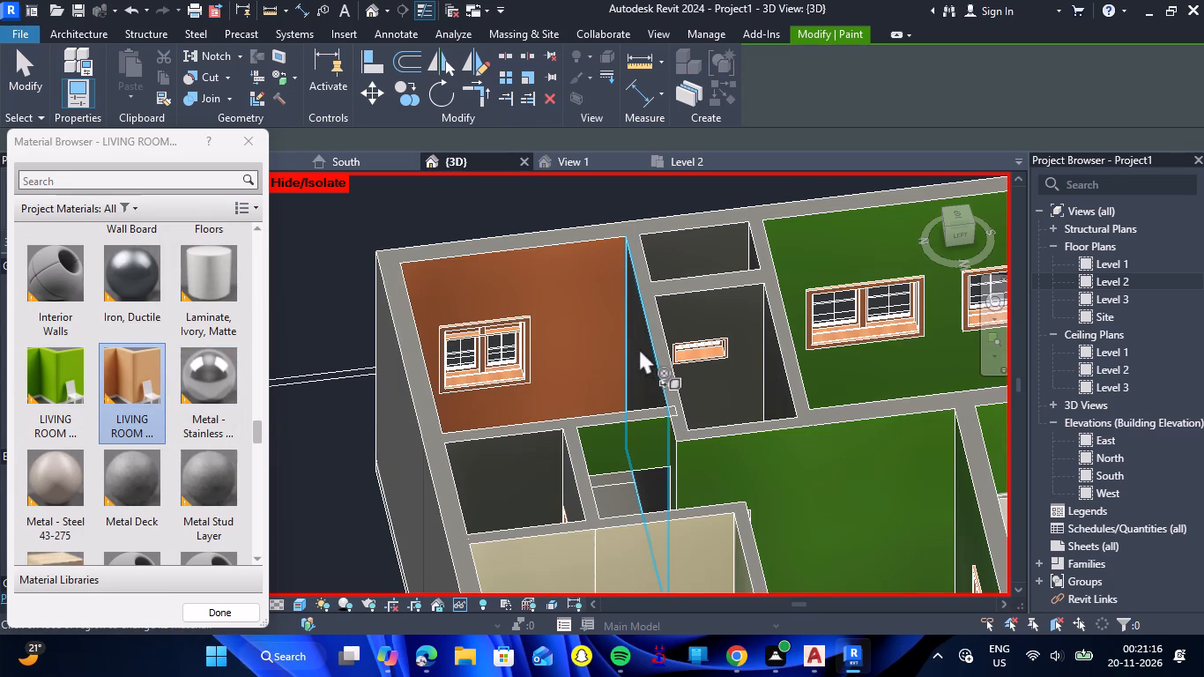
pyautogui.scroll(-7, 496, 309)
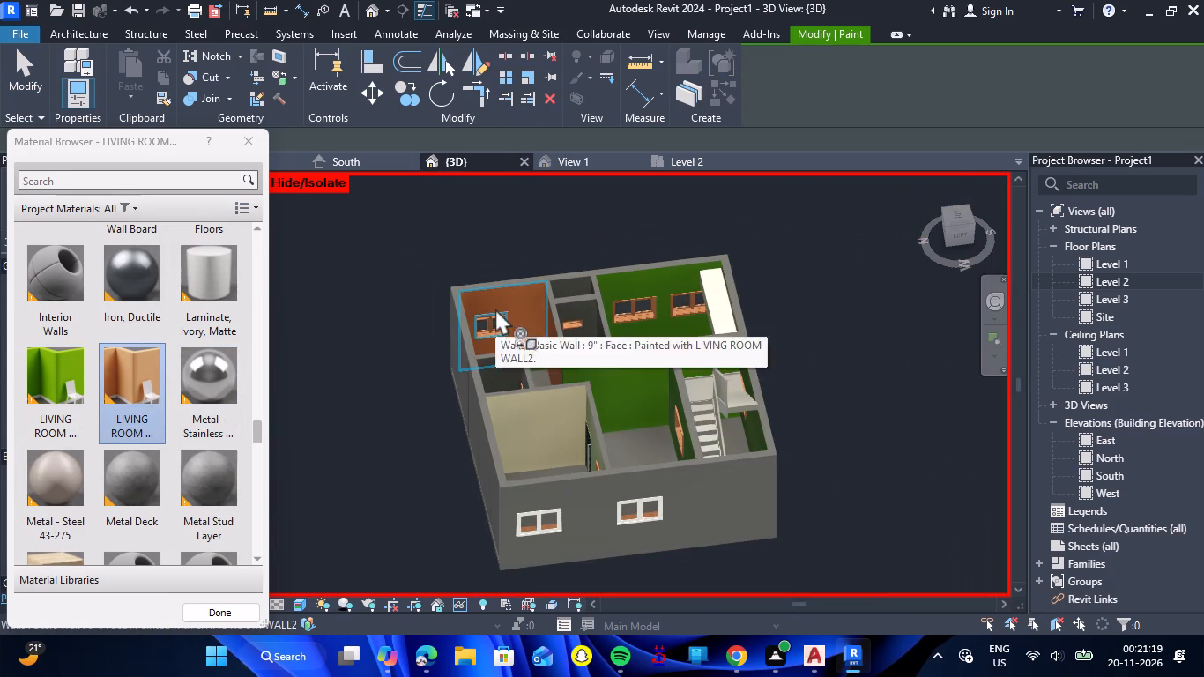
# Paint the same corner room's door-side wall faces and its remaining 9" outer wall with the orange LIVING ROOM WALL2 material.
pyautogui.keyDown('shift'); pyautogui.moveTo(820, 401); pyautogui.dragTo(719, 480); pyautogui.keyUp('shift')
pyautogui.keyDown('shift'); pyautogui.moveTo(820, 401); pyautogui.dragTo(719, 480, button='right'); pyautogui.keyUp('shift')
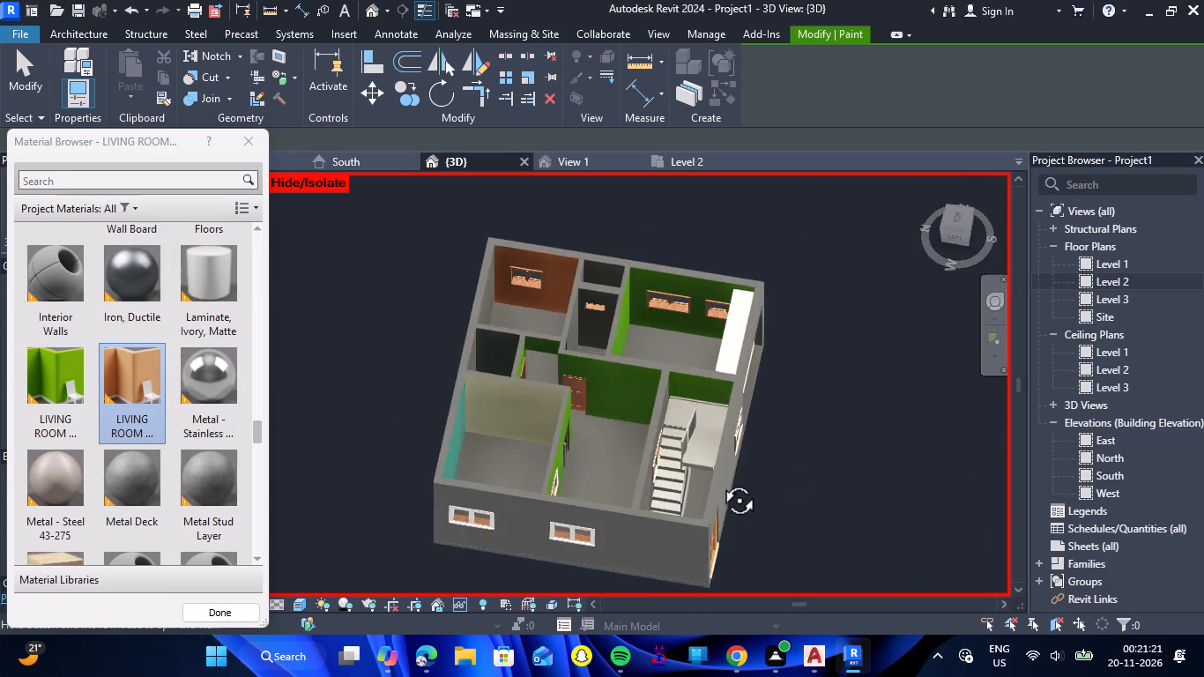
pyautogui.keyDown('shift'); pyautogui.moveTo(719, 480); pyautogui.dragTo(500, 469, button='right'); pyautogui.keyUp('shift')
pyautogui.keyDown('shift'); pyautogui.moveTo(719, 480); pyautogui.dragTo(500, 469); pyautogui.keyUp('shift')
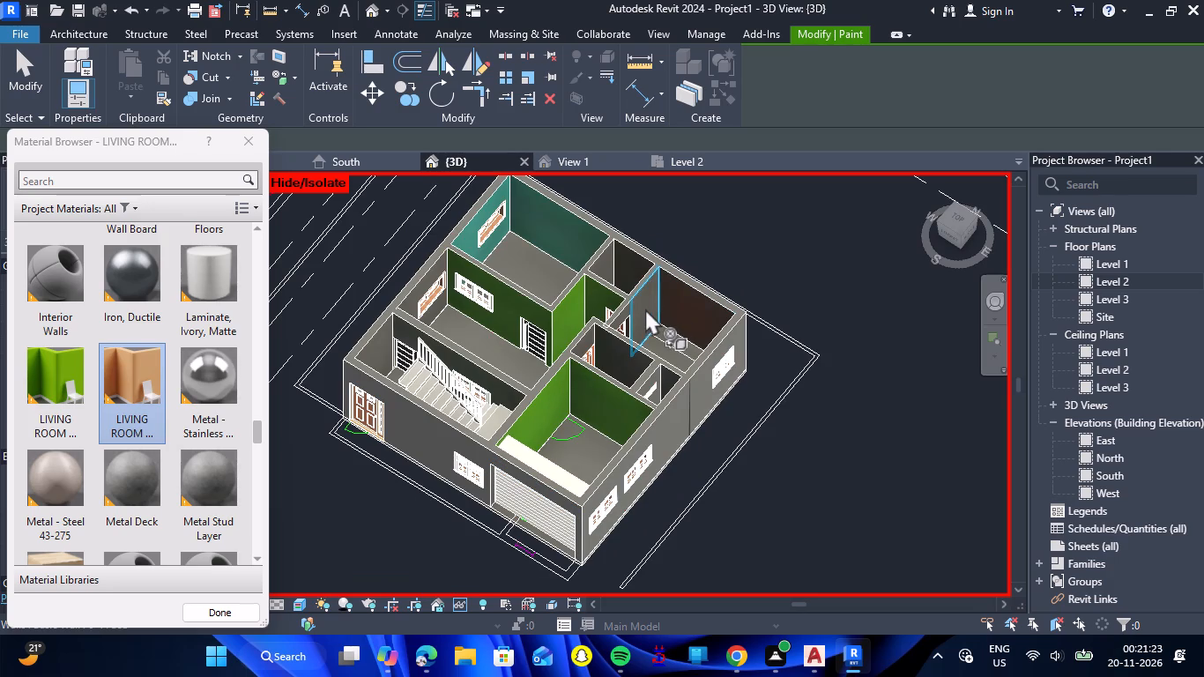
pyautogui.click(645, 309)
pyautogui.scroll(8, 645, 307)
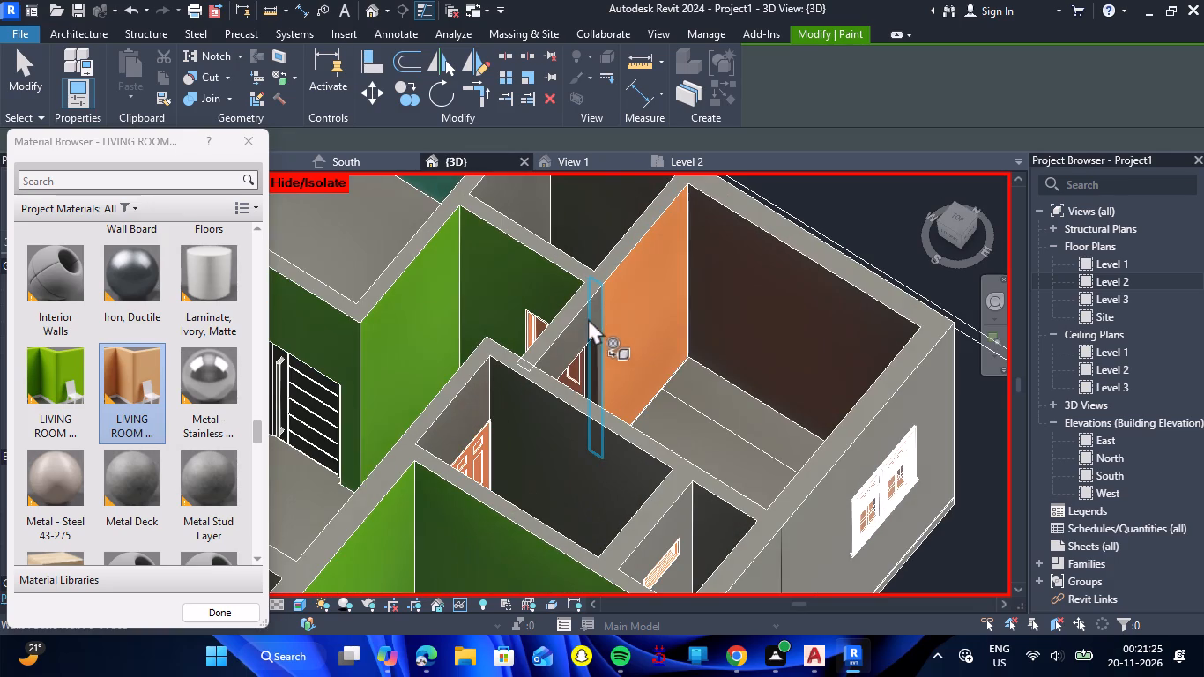
pyautogui.click(572, 337)
pyautogui.click(754, 303)
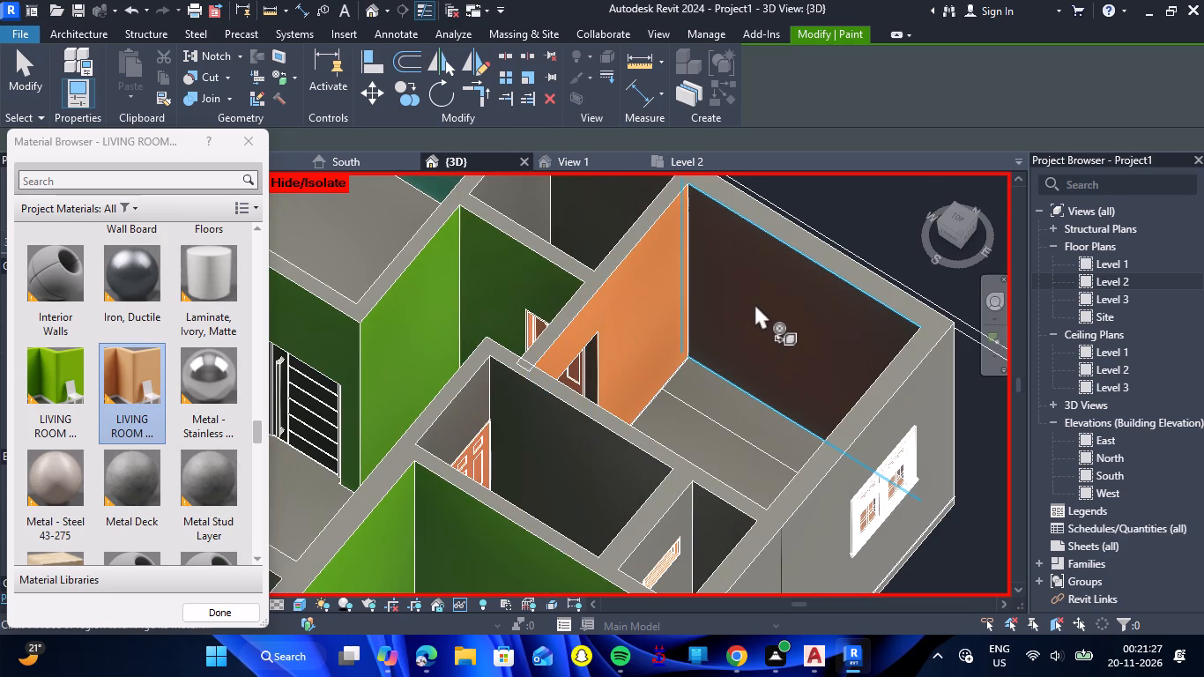
pyautogui.scroll(-6, 756, 301)
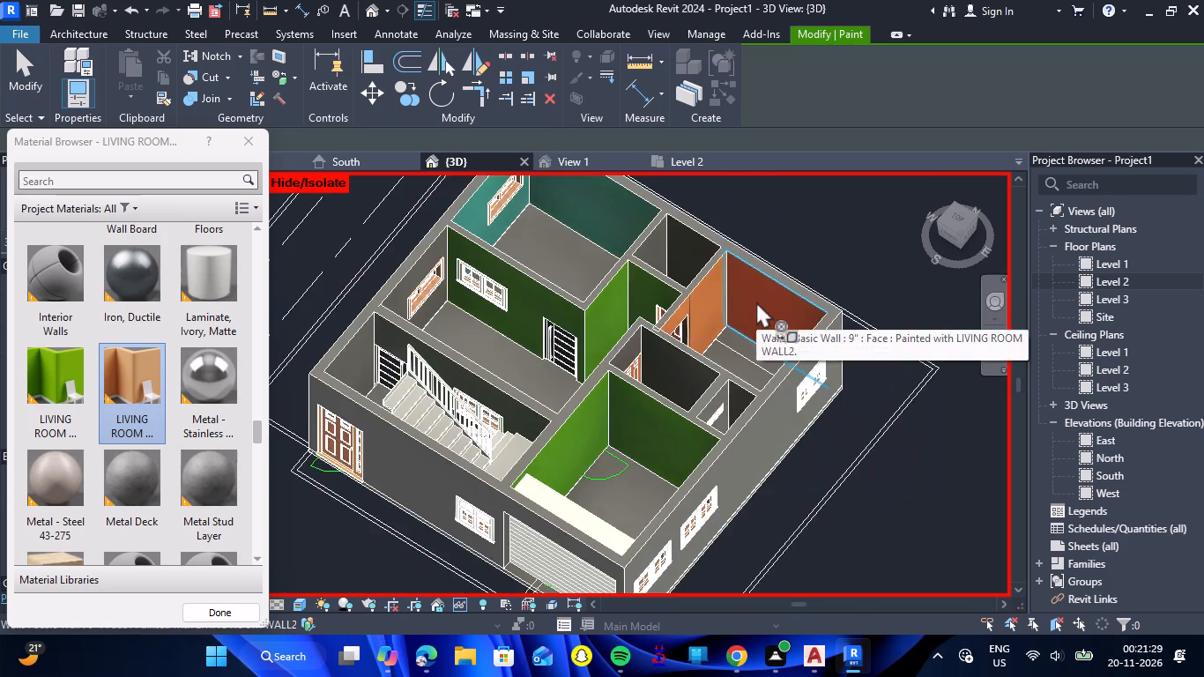
pyautogui.scroll(-1, 756, 301)
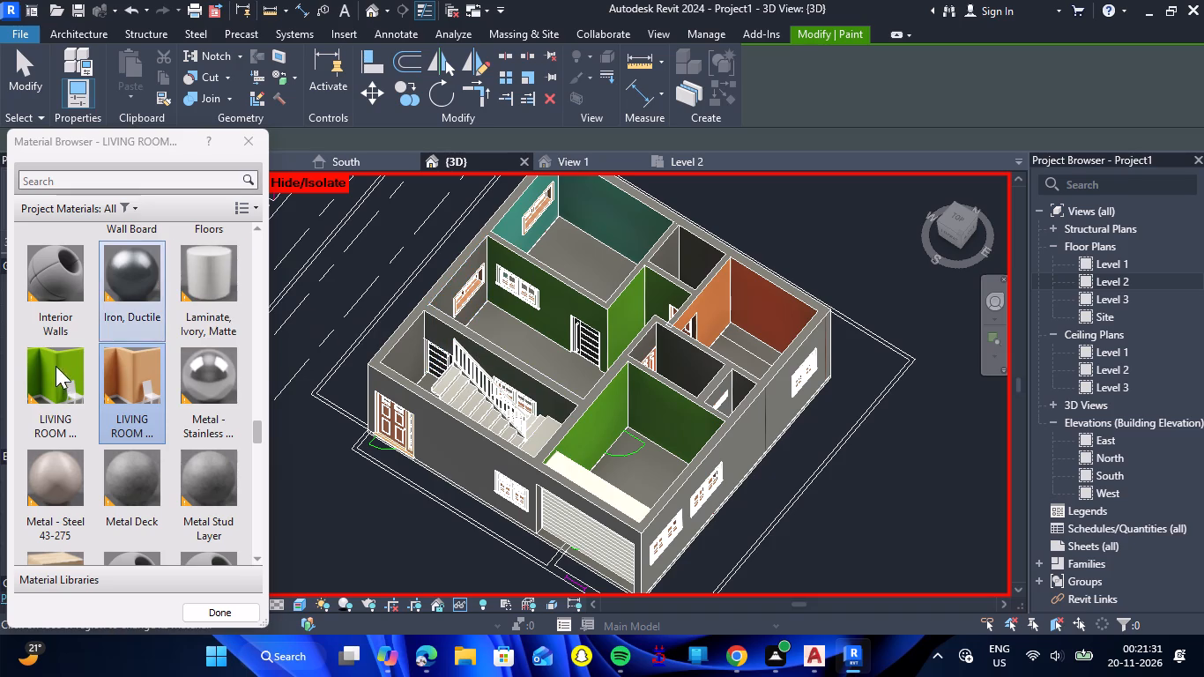
# Paint the living room's short outer wall with the window with the green LIVING ROOM WALL material.
pyautogui.click(52, 386)
pyautogui.click(455, 272)
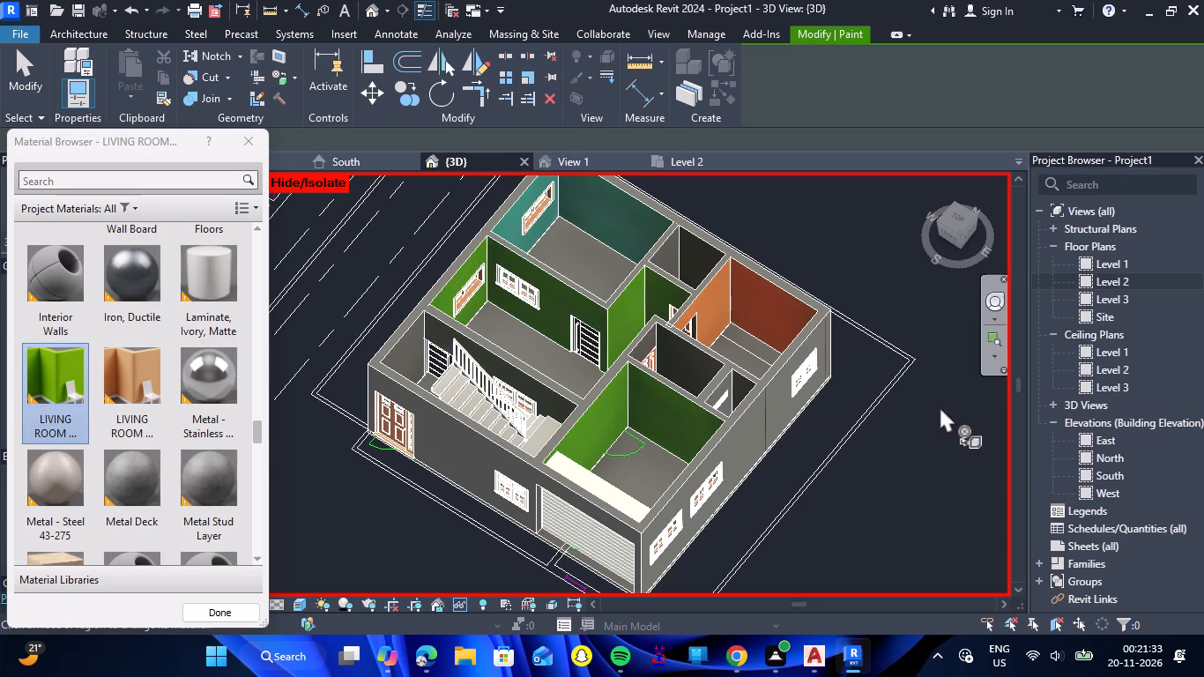
# Paint the staircase side of the wall shared with the living room and the stair's end wall with green LIVING ROOM WALL.
pyautogui.keyDown('shift'); pyautogui.moveTo(919, 423); pyautogui.dragTo(712, 397); pyautogui.keyUp('shift')
pyautogui.keyDown('shift'); pyautogui.moveTo(919, 423); pyautogui.dragTo(712, 397, button='right'); pyautogui.keyUp('shift')
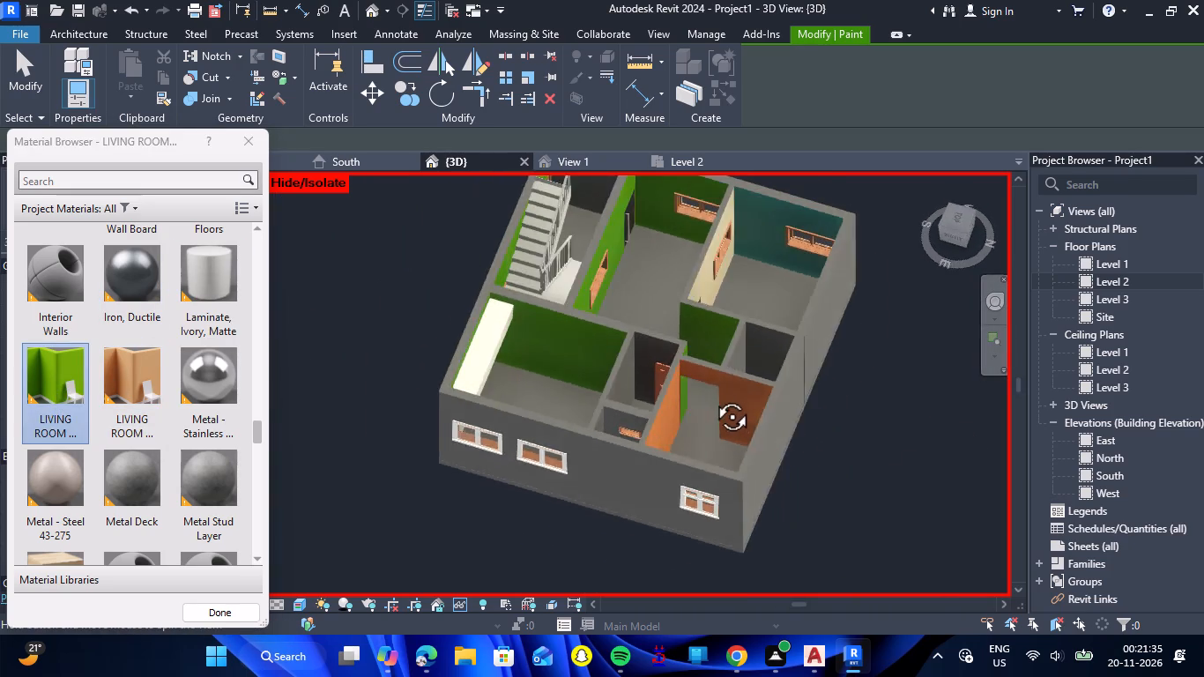
pyautogui.keyDown('shift'); pyautogui.moveTo(712, 397); pyautogui.dragTo(842, 400, button='right'); pyautogui.keyUp('shift')
pyautogui.keyDown('shift'); pyautogui.moveTo(712, 397); pyautogui.dragTo(842, 400); pyautogui.keyUp('shift')
pyautogui.scroll(5, 497, 289)
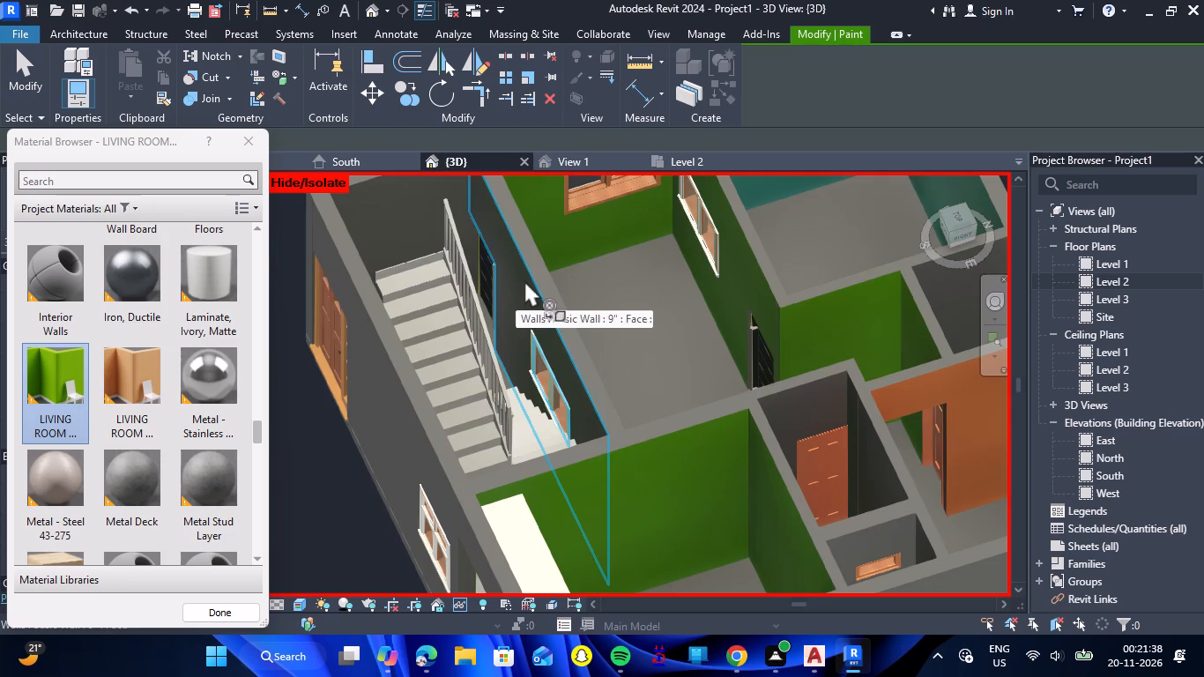
pyautogui.click(524, 280)
pyautogui.click(375, 224)
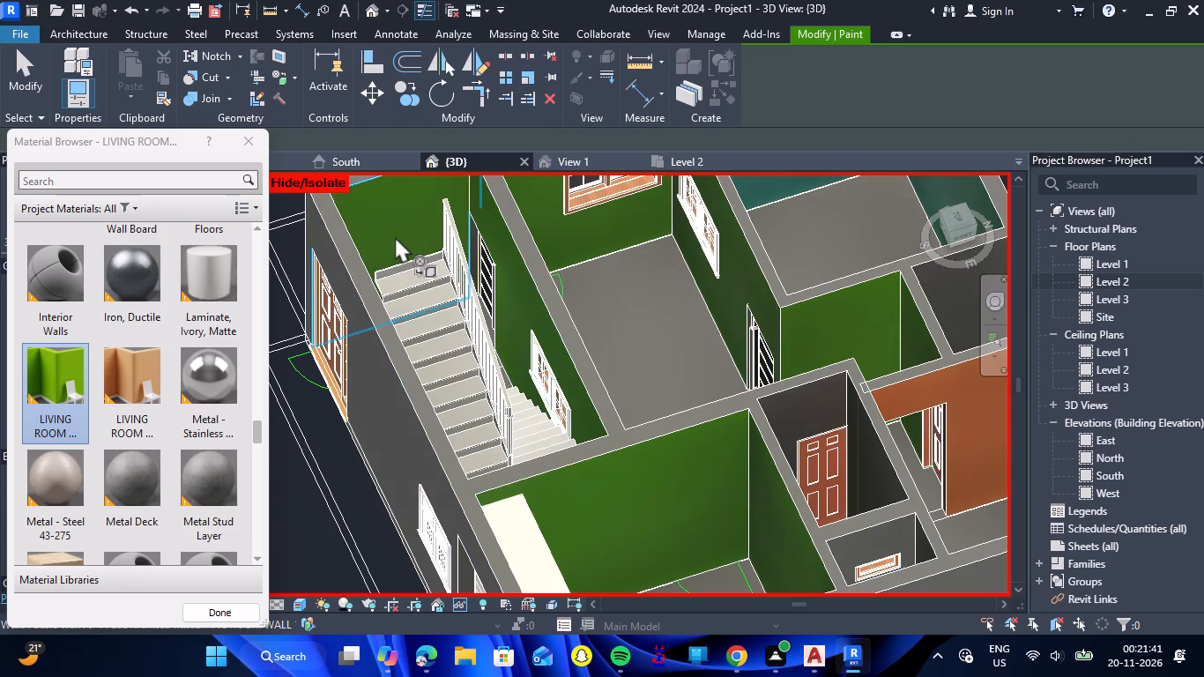
# Find the yellow BATH ROOM WALL1 material and paint the bathroom's door wall, the corner-room-side wall and the narrow corner face.
pyautogui.scroll(-7, 395, 236)
pyautogui.scroll(6, 442, 303)
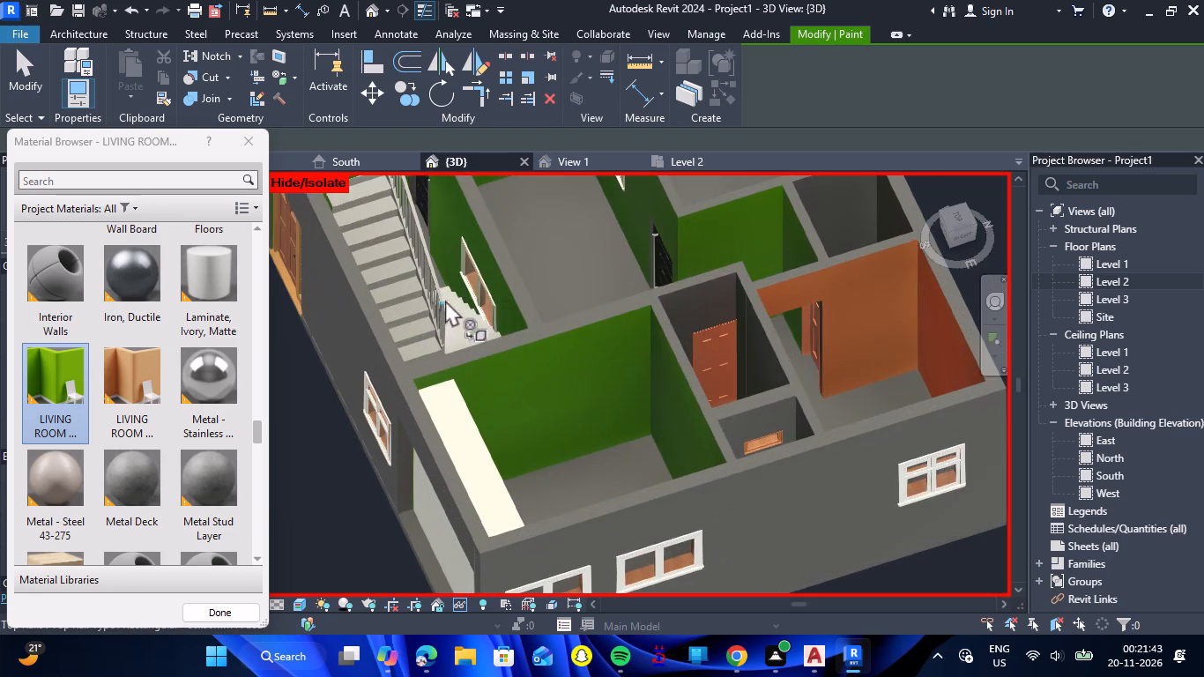
pyautogui.scroll(-5, 445, 291)
pyautogui.scroll(2, 498, 368)
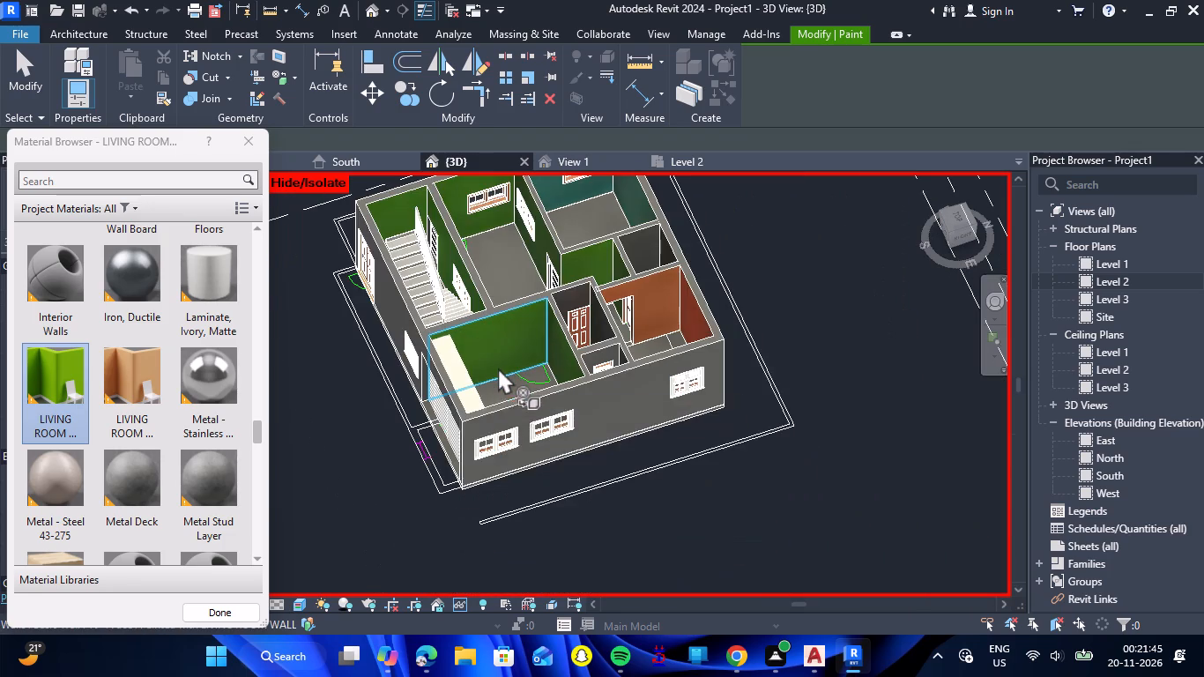
pyautogui.scroll(2, 498, 368)
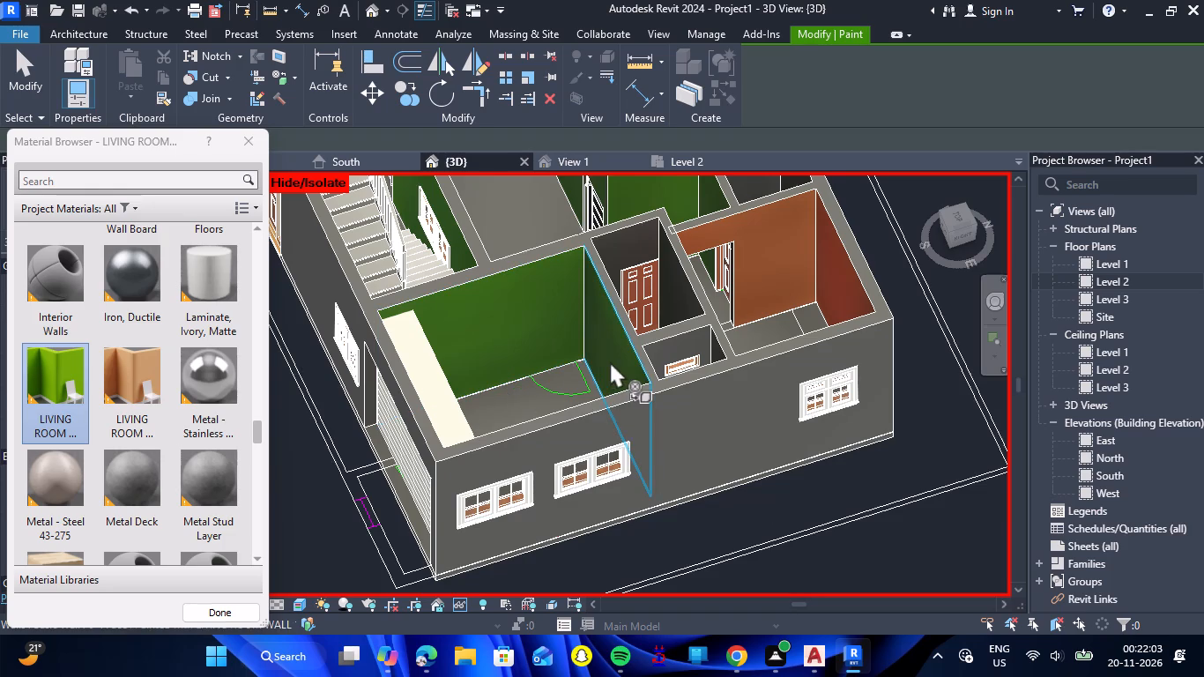
pyautogui.scroll(-1, 610, 361)
pyautogui.click(136, 188)
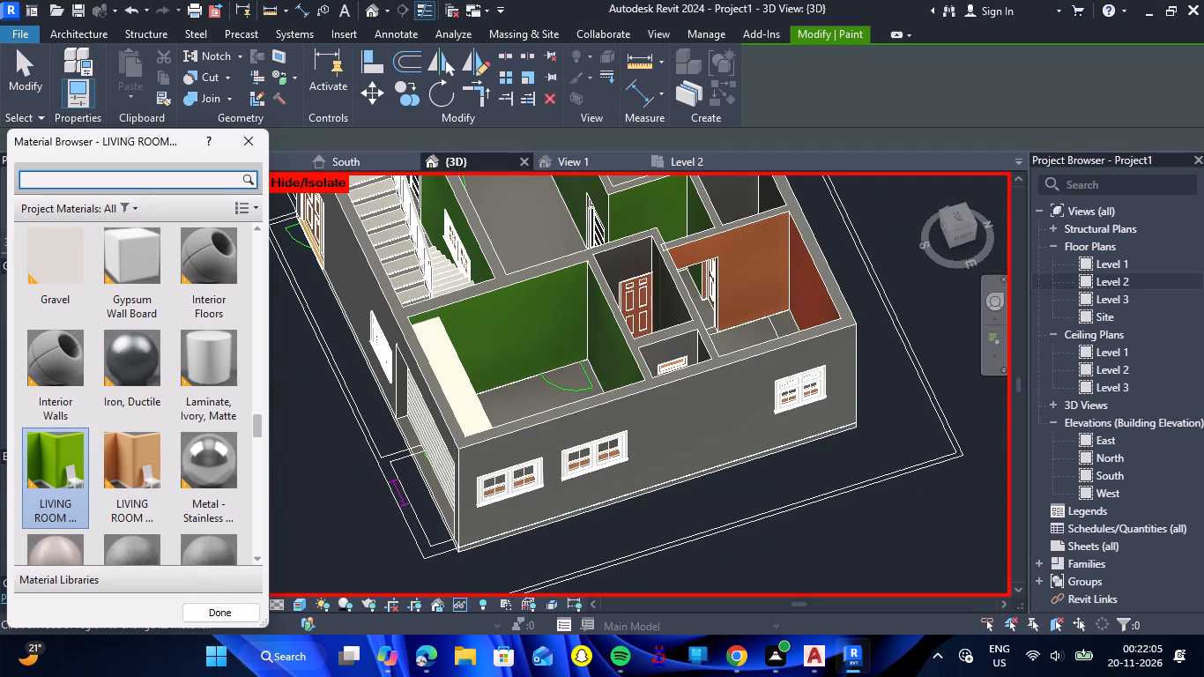
pyautogui.write('BA')
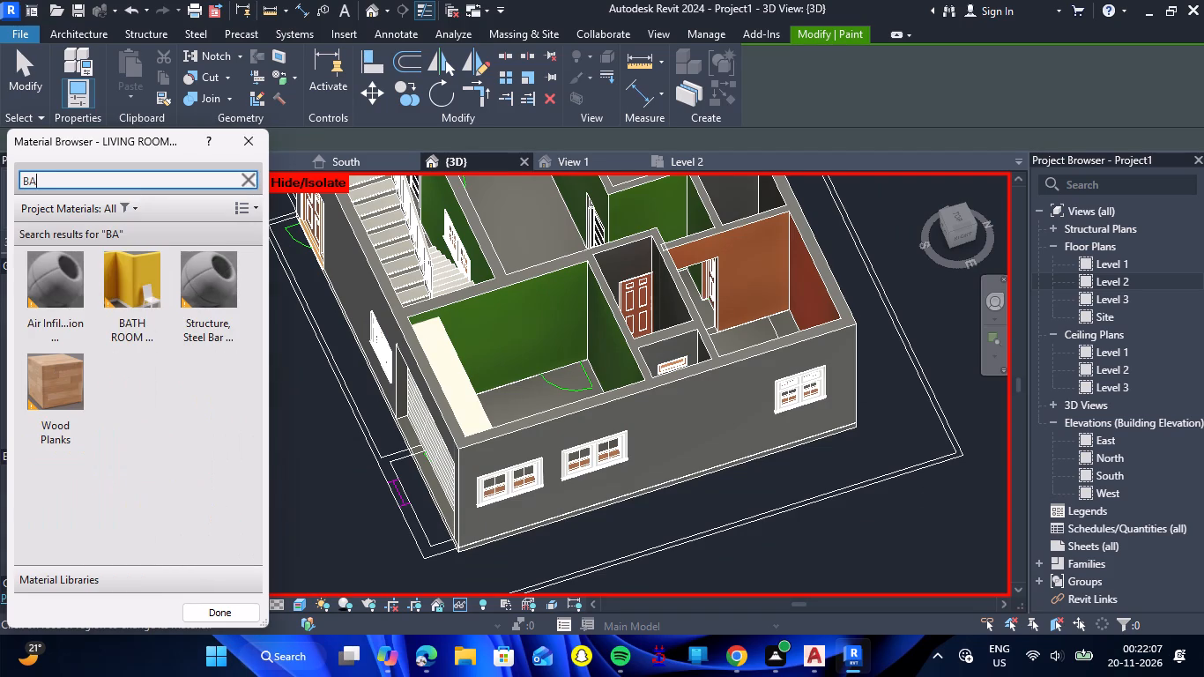
pyautogui.click(127, 274)
pyautogui.scroll(4, 635, 248)
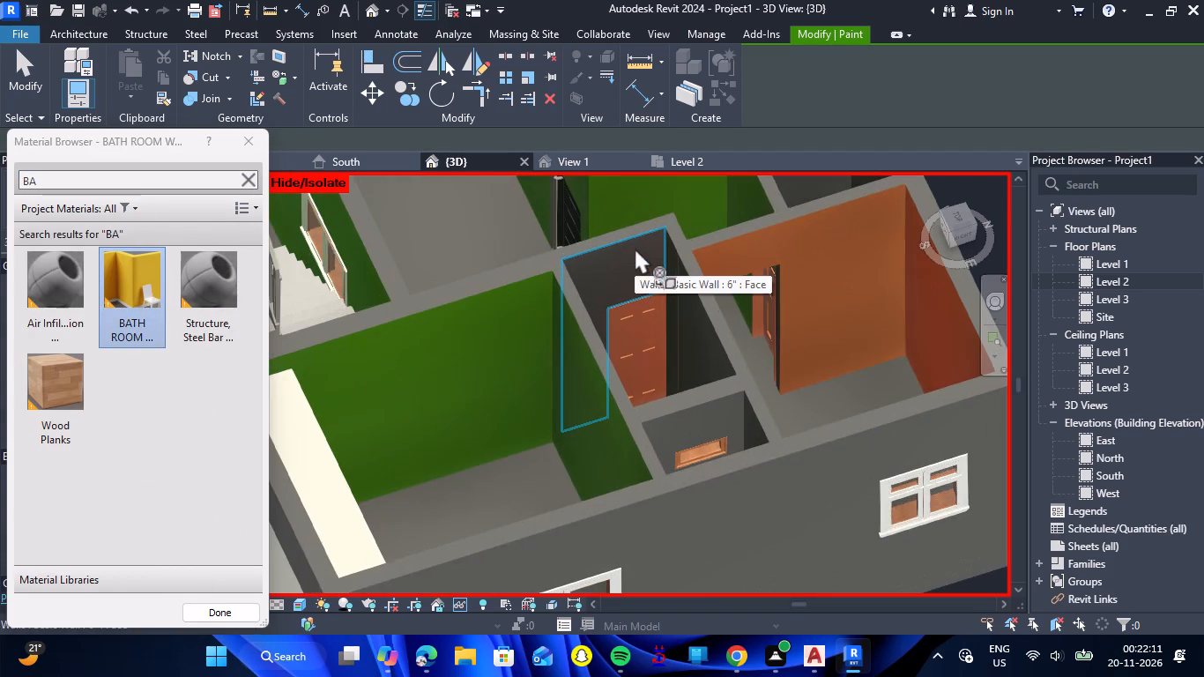
pyautogui.click(629, 256)
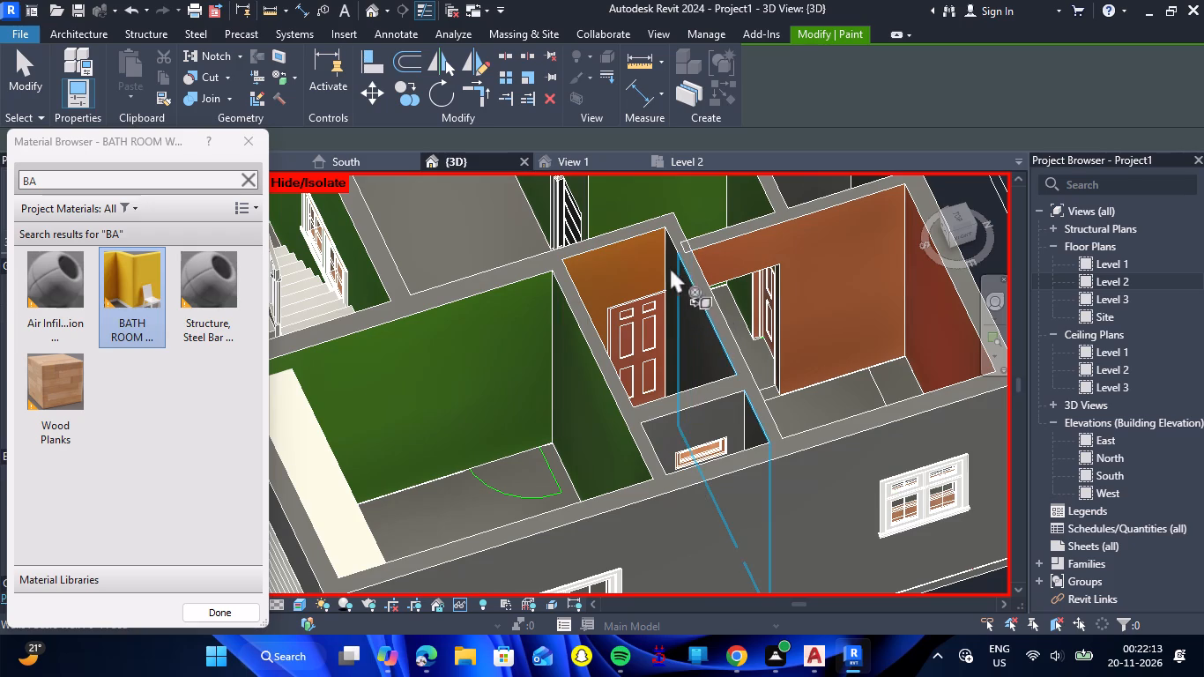
pyautogui.click(677, 272)
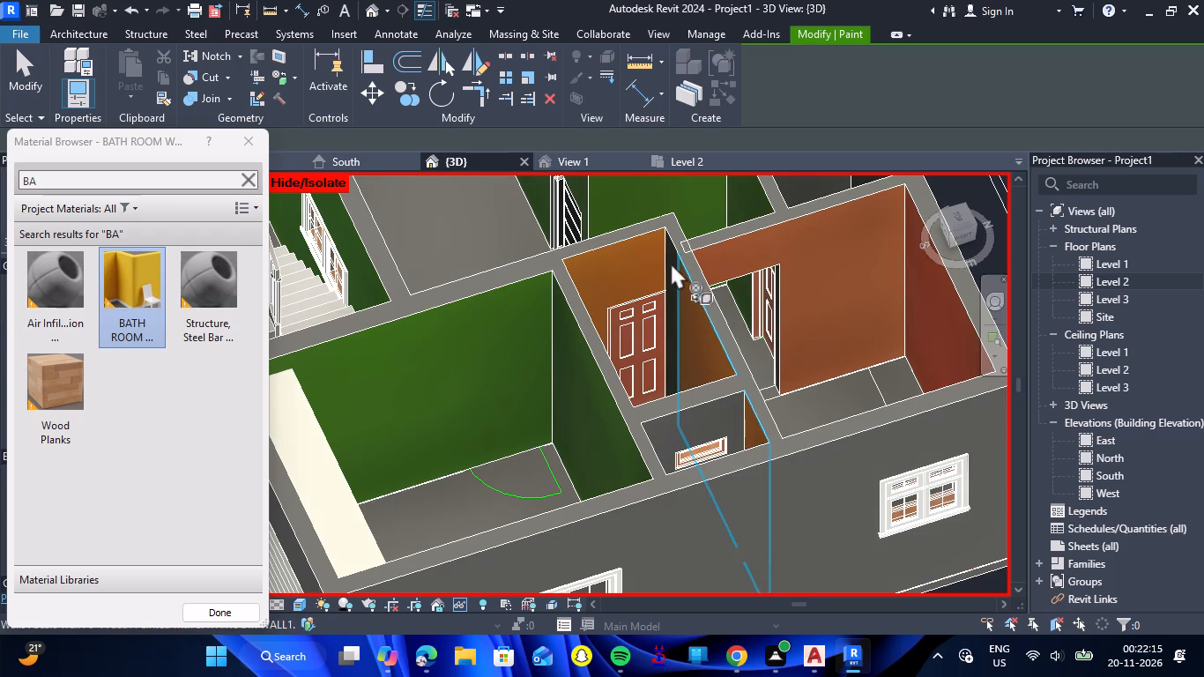
pyautogui.scroll(7, 671, 263)
pyautogui.click(667, 262)
pyautogui.scroll(-8, 669, 262)
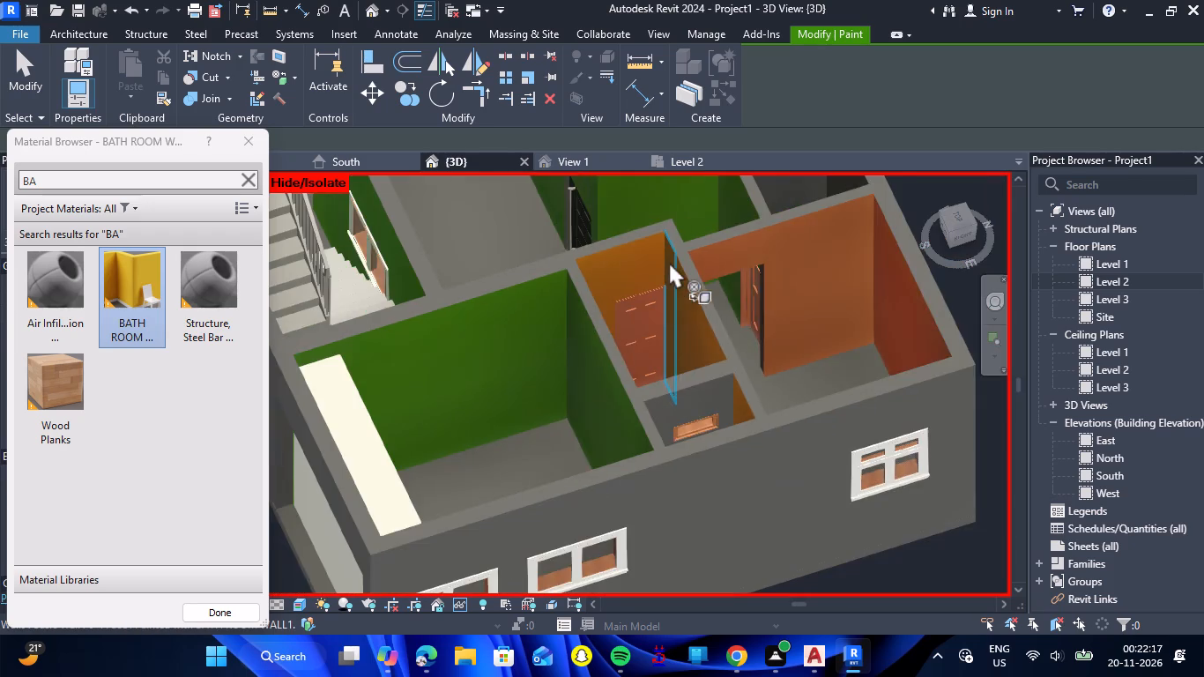
# Paint the bathroom's long 6" wall, on the side shared with the large green room, with BATH ROOM WALL1.
pyautogui.scroll(-2, 669, 262)
pyautogui.scroll(-4, 806, 391)
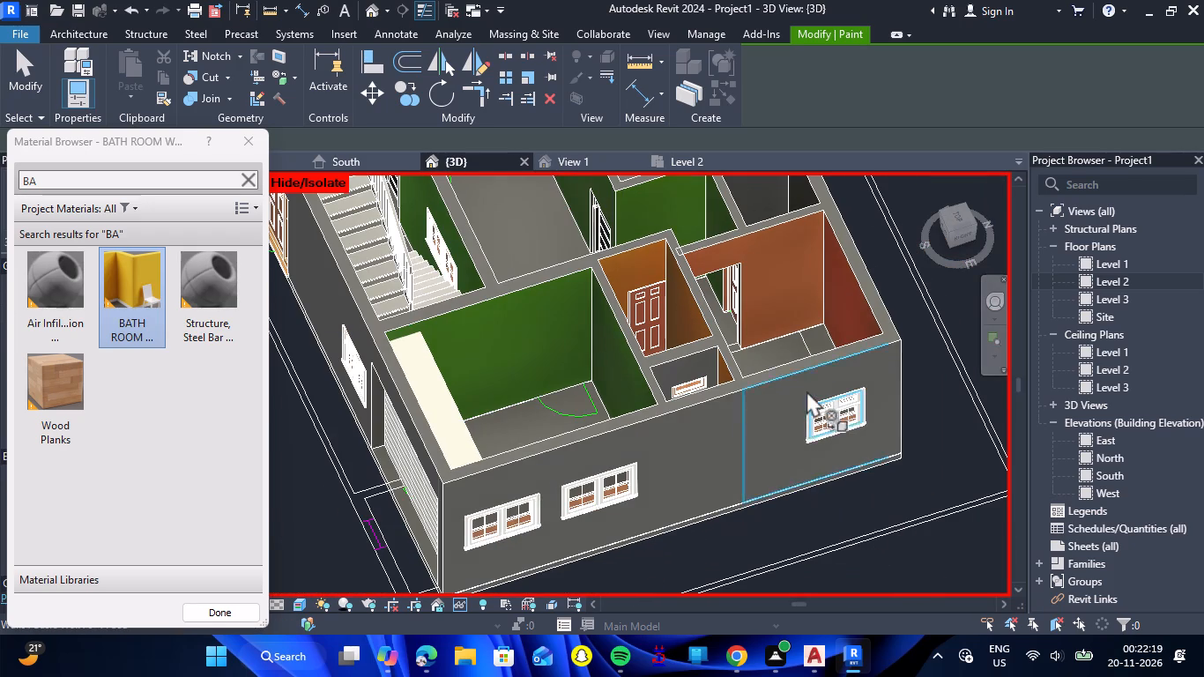
pyautogui.keyDown('shift'); pyautogui.moveTo(922, 397); pyautogui.dragTo(886, 442); pyautogui.keyUp('shift')
pyautogui.keyDown('shift'); pyautogui.moveTo(922, 397); pyautogui.dragTo(886, 442, button='right'); pyautogui.keyUp('shift')
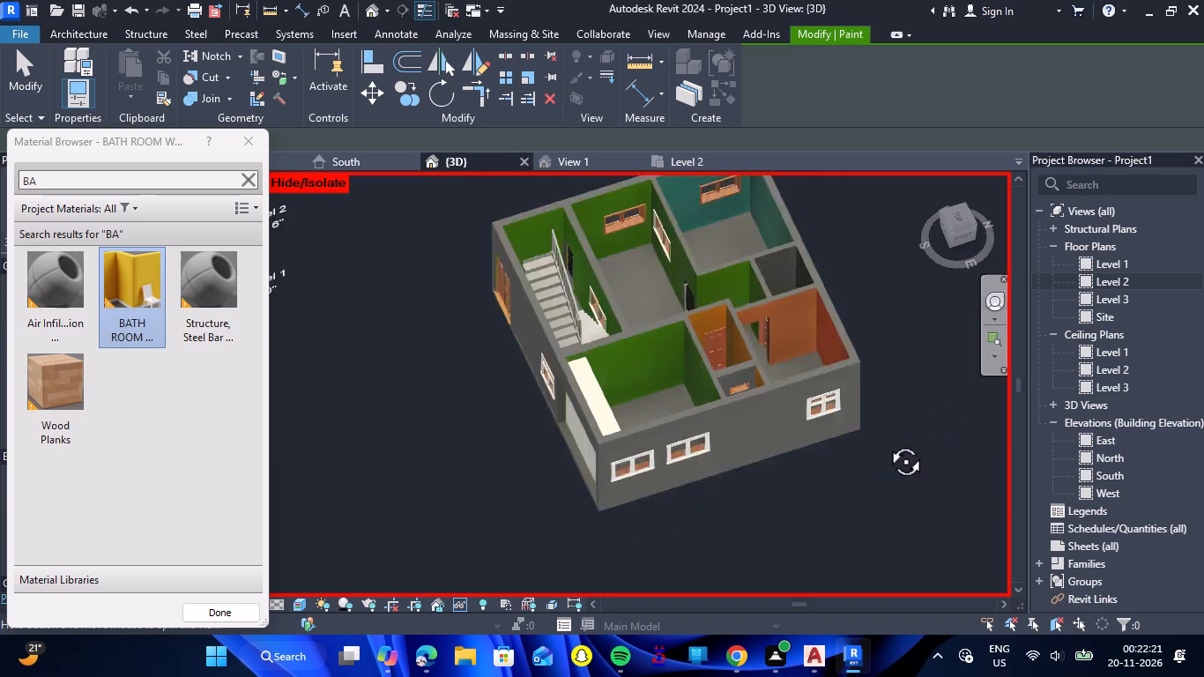
pyautogui.keyDown('shift'); pyautogui.moveTo(886, 442); pyautogui.dragTo(696, 431, button='right'); pyautogui.keyUp('shift')
pyautogui.keyDown('shift'); pyautogui.moveTo(886, 442); pyautogui.dragTo(696, 431); pyautogui.keyUp('shift')
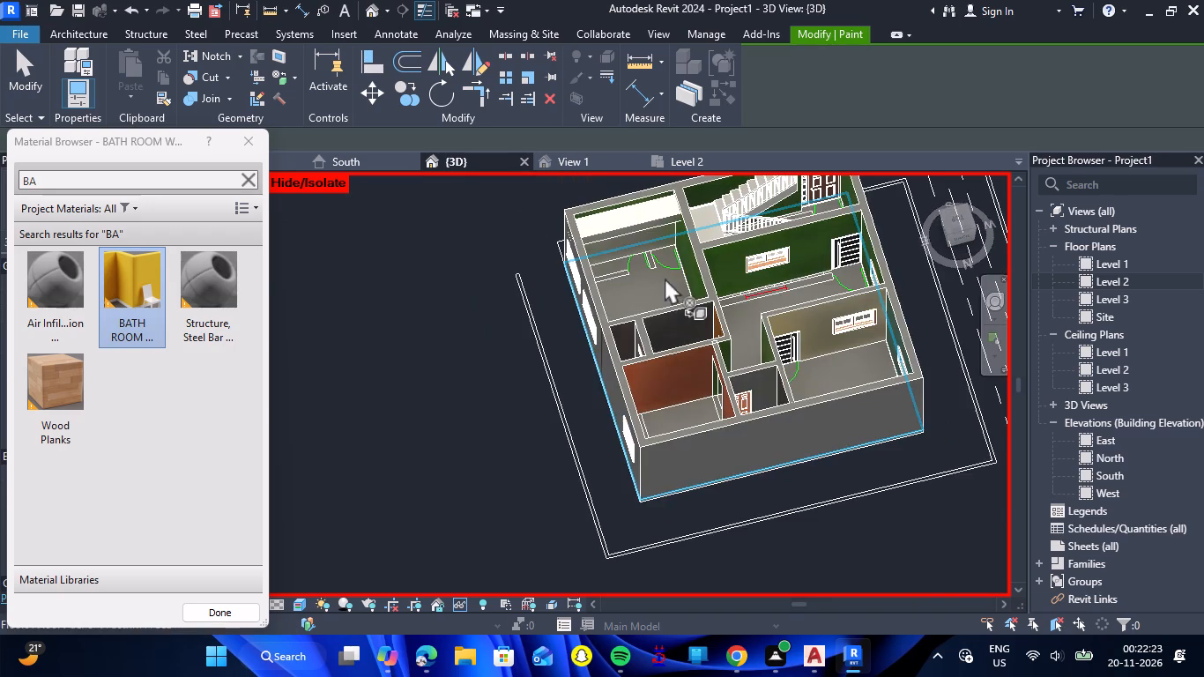
pyautogui.scroll(6, 665, 294)
pyautogui.click(680, 350)
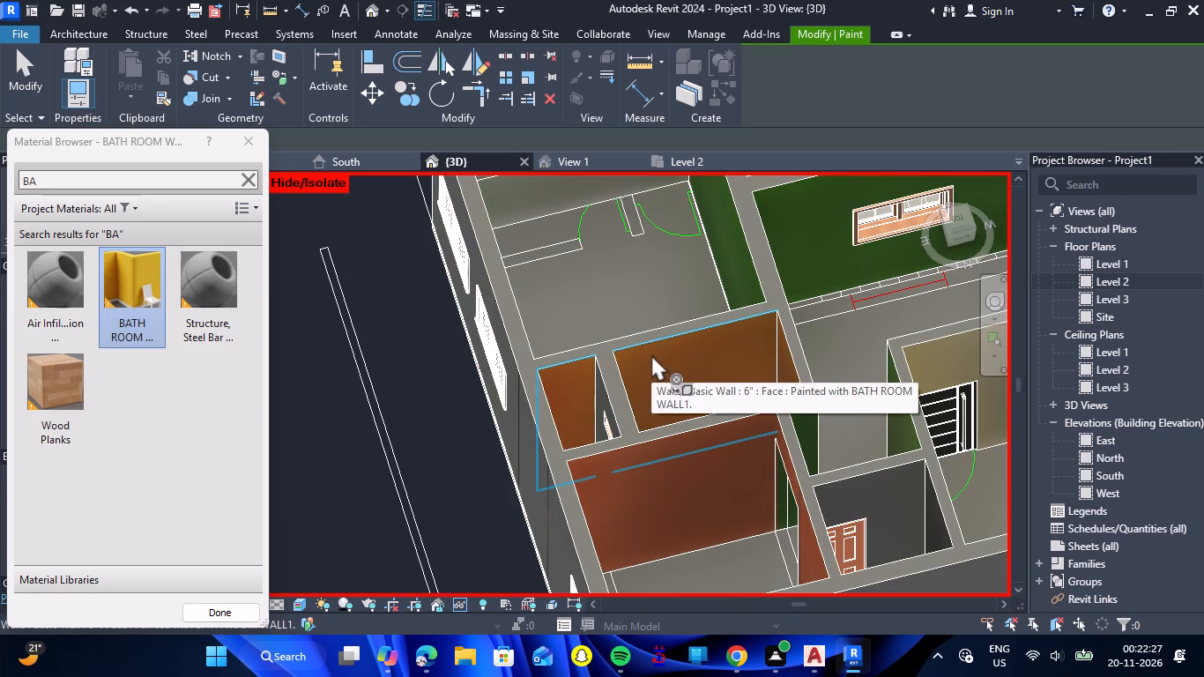
# Paint the bathroom's partition with the small window and the outer wall of the small space behind it with BATH ROOM WALL1.
pyautogui.scroll(-6, 651, 354)
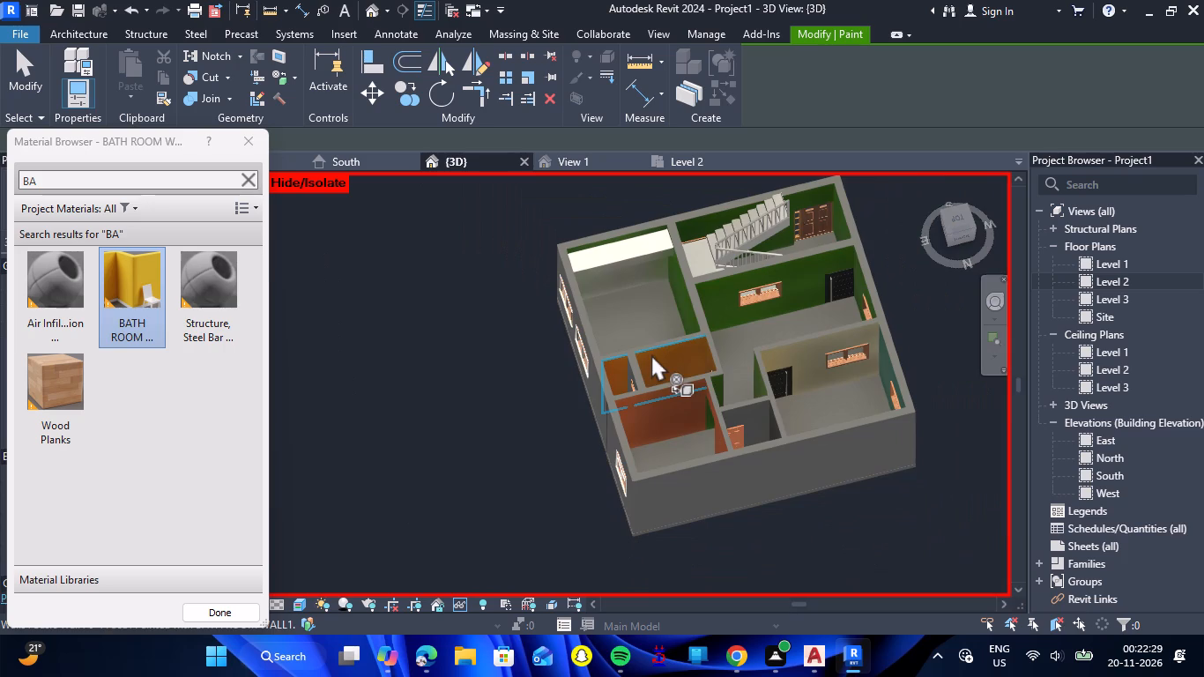
pyautogui.scroll(-4, 775, 396)
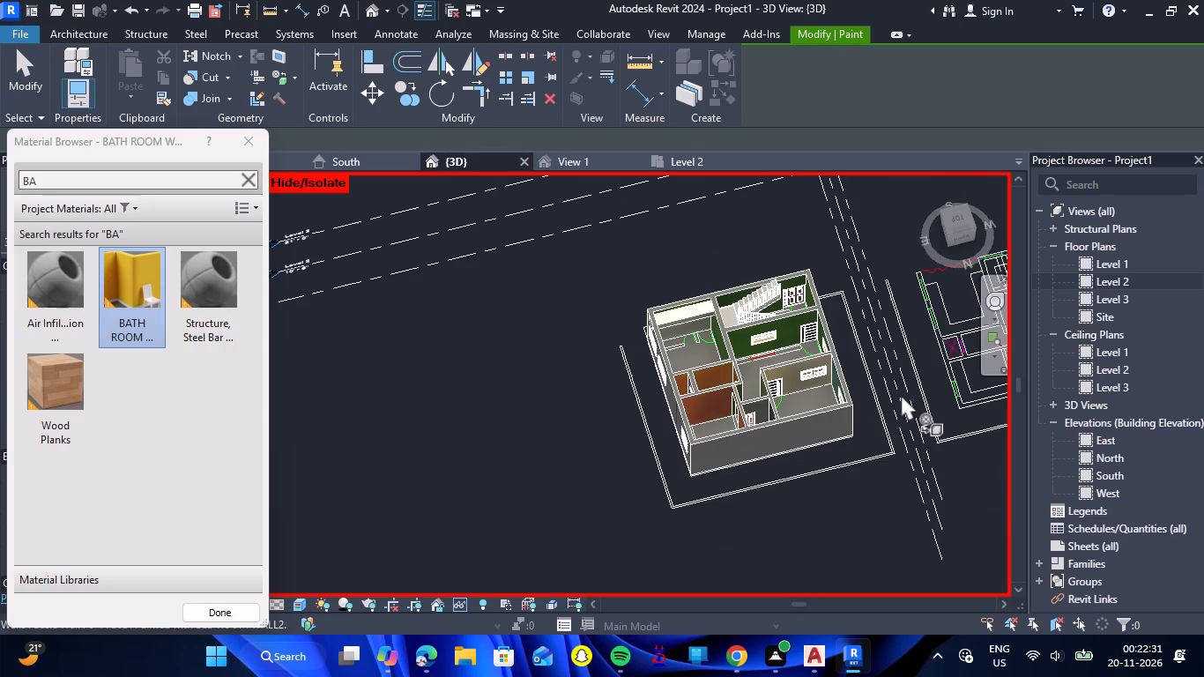
pyautogui.keyDown('shift'); pyautogui.moveTo(871, 477); pyautogui.dragTo(646, 492); pyautogui.keyUp('shift')
pyautogui.keyDown('shift'); pyautogui.moveTo(871, 477); pyautogui.dragTo(646, 492, button='right'); pyautogui.keyUp('shift')
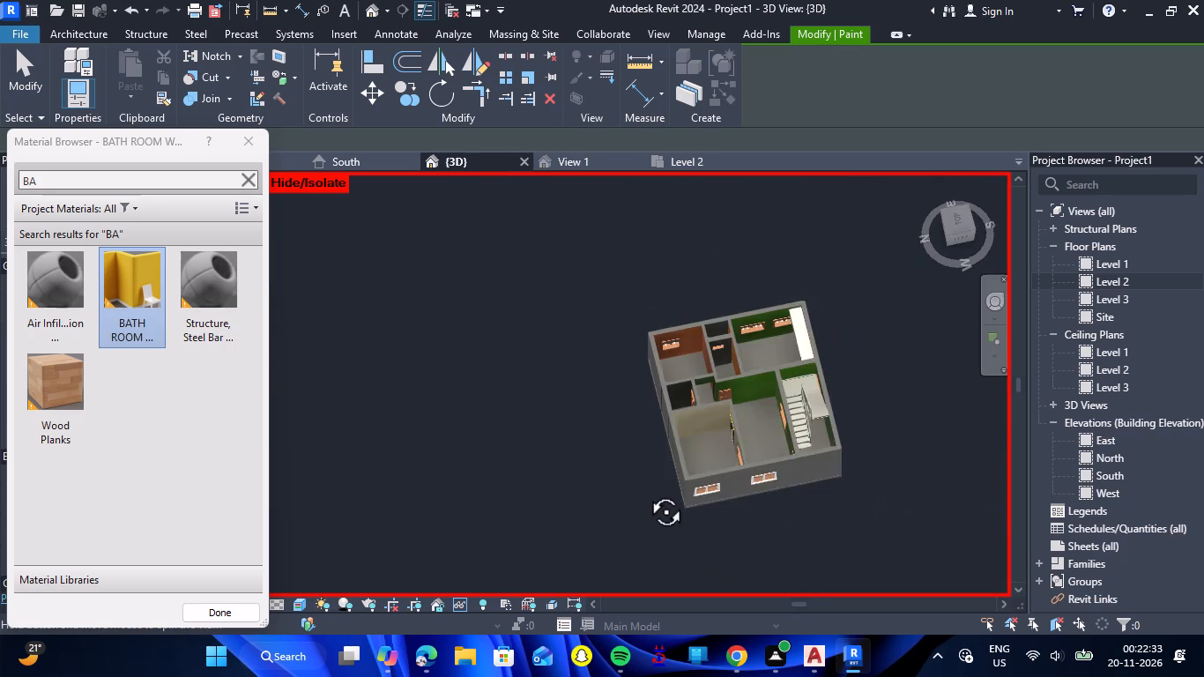
pyautogui.keyDown('shift'); pyautogui.moveTo(646, 492); pyautogui.dragTo(635, 485); pyautogui.keyUp('shift')
pyautogui.keyDown('shift'); pyautogui.moveTo(646, 492); pyautogui.dragTo(635, 485, button='right'); pyautogui.keyUp('shift')
pyautogui.scroll(10, 724, 345)
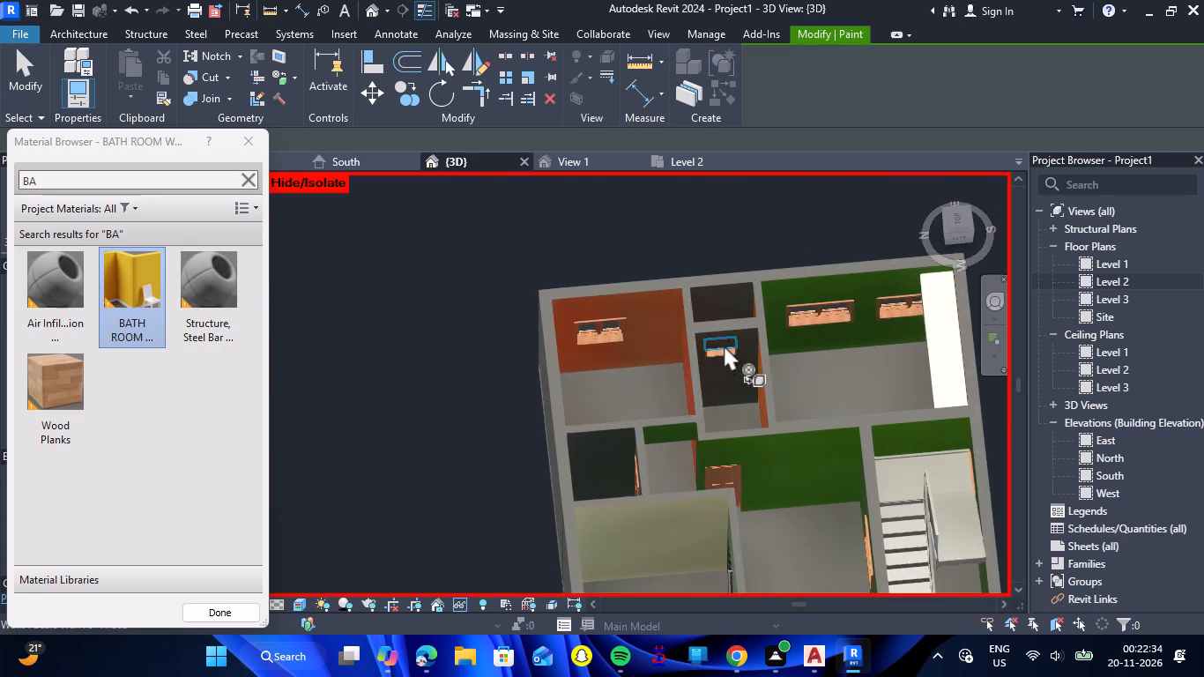
pyautogui.scroll(2, 724, 345)
pyautogui.click(733, 389)
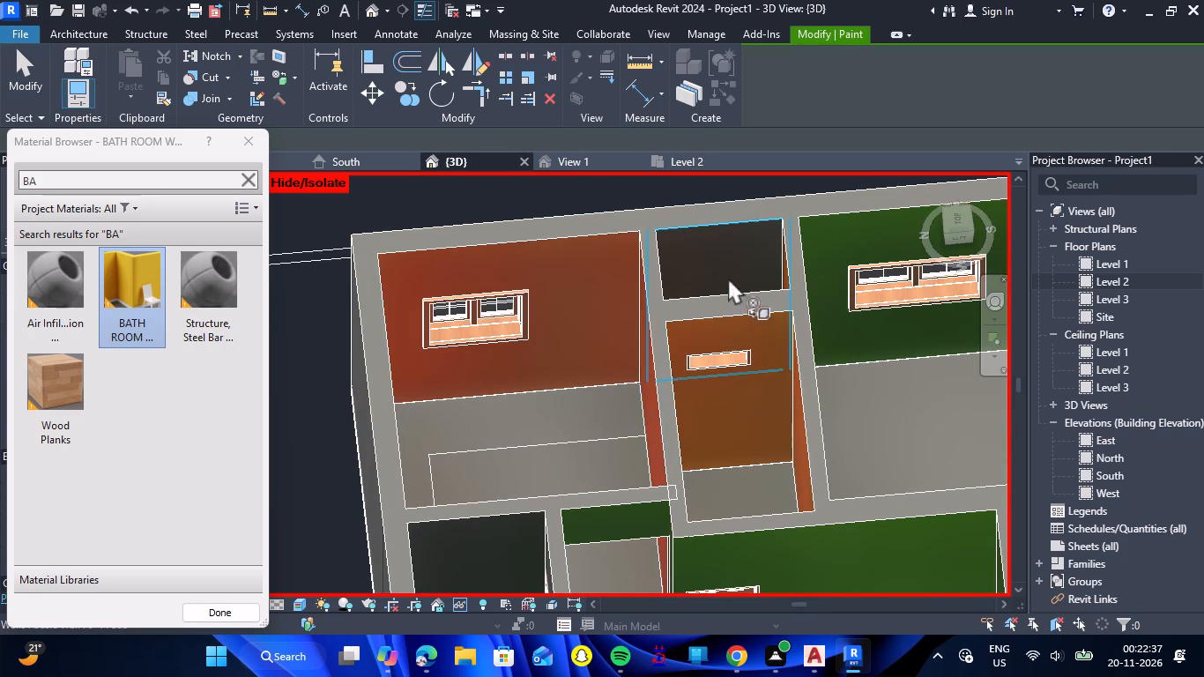
pyautogui.click(726, 259)
pyautogui.scroll(-6, 726, 259)
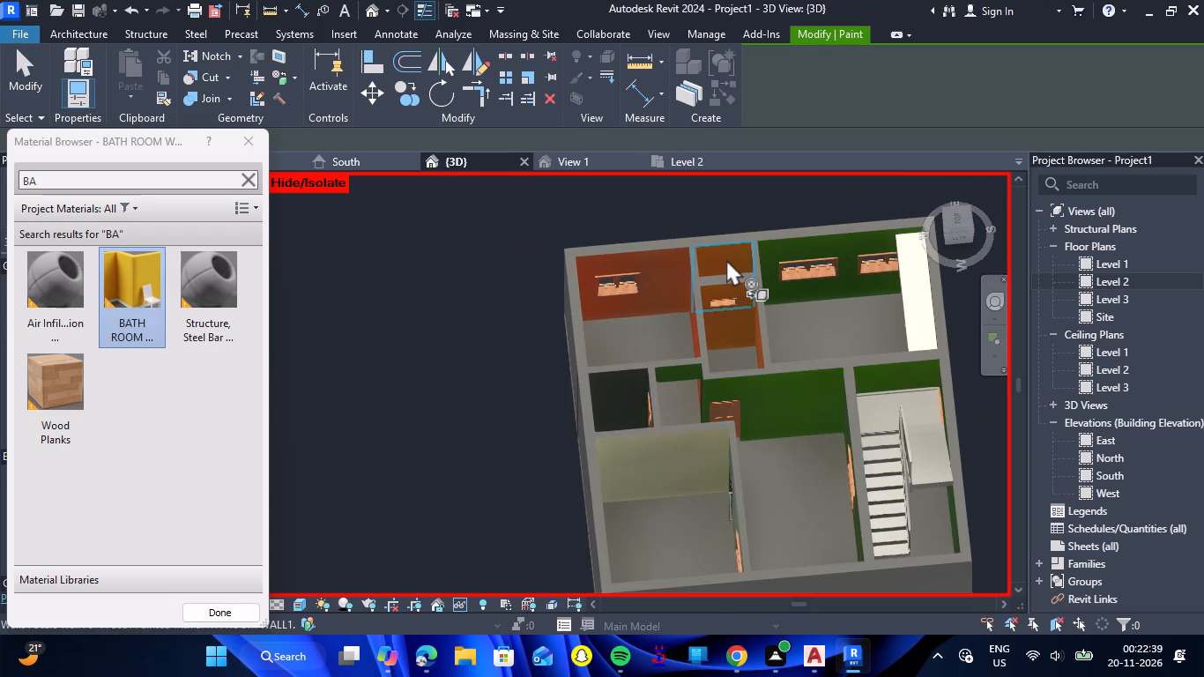
pyautogui.scroll(-1, 726, 259)
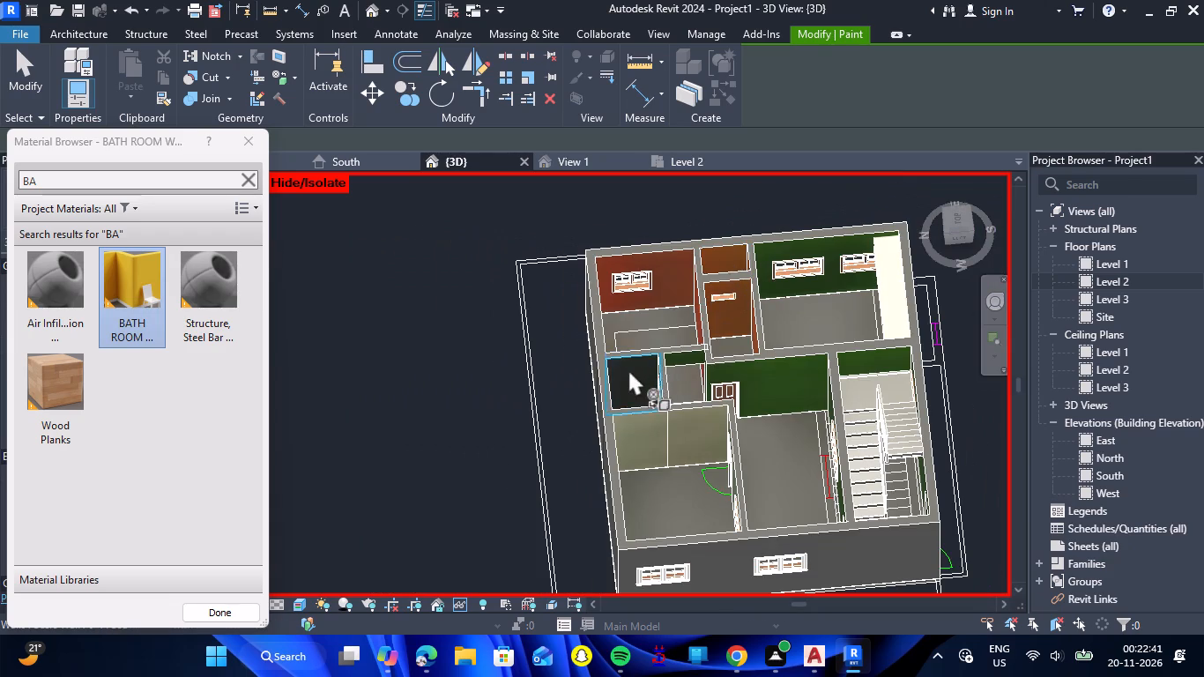
# Paint the store room's kitchen-side wall, outer wall and bedroom-side wall with BATH ROOM WALL1.
pyautogui.scroll(8, 628, 369)
pyautogui.click(628, 369)
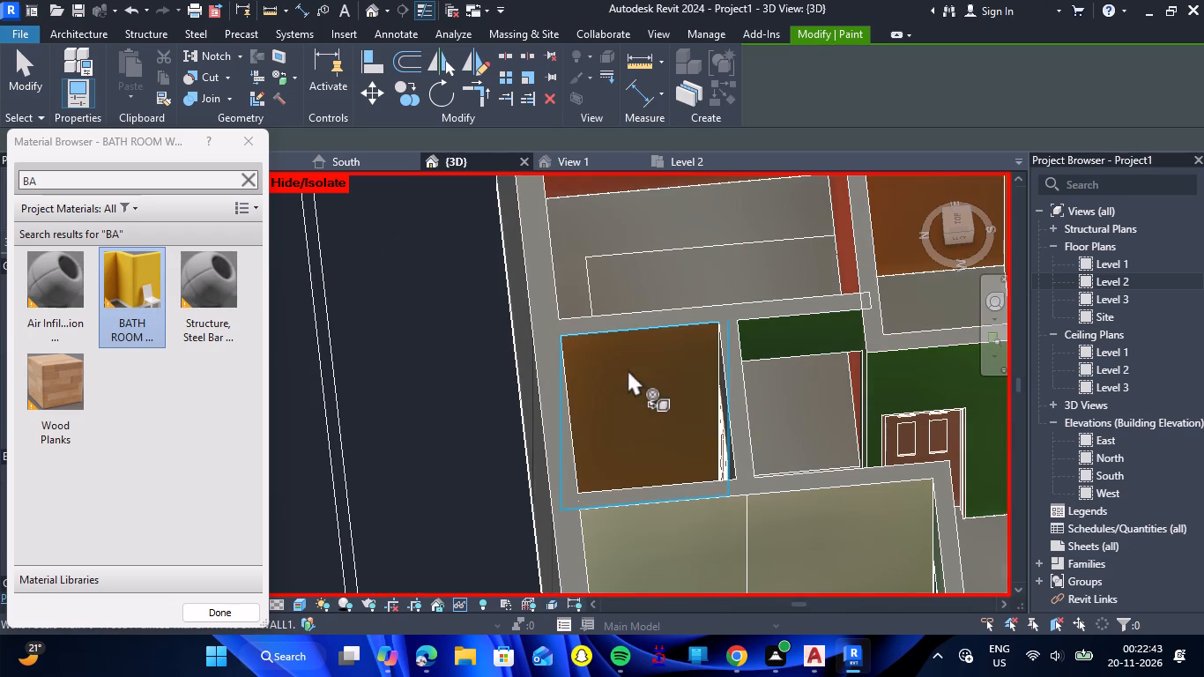
pyautogui.scroll(-11, 628, 369)
pyautogui.moveTo(895, 399); pyautogui.dragTo(650, 463)
pyautogui.keyDown('shift'); pyautogui.moveTo(895, 399); pyautogui.dragTo(650, 463, button='right'); pyautogui.keyUp('shift')
pyautogui.scroll(2, 696, 278)
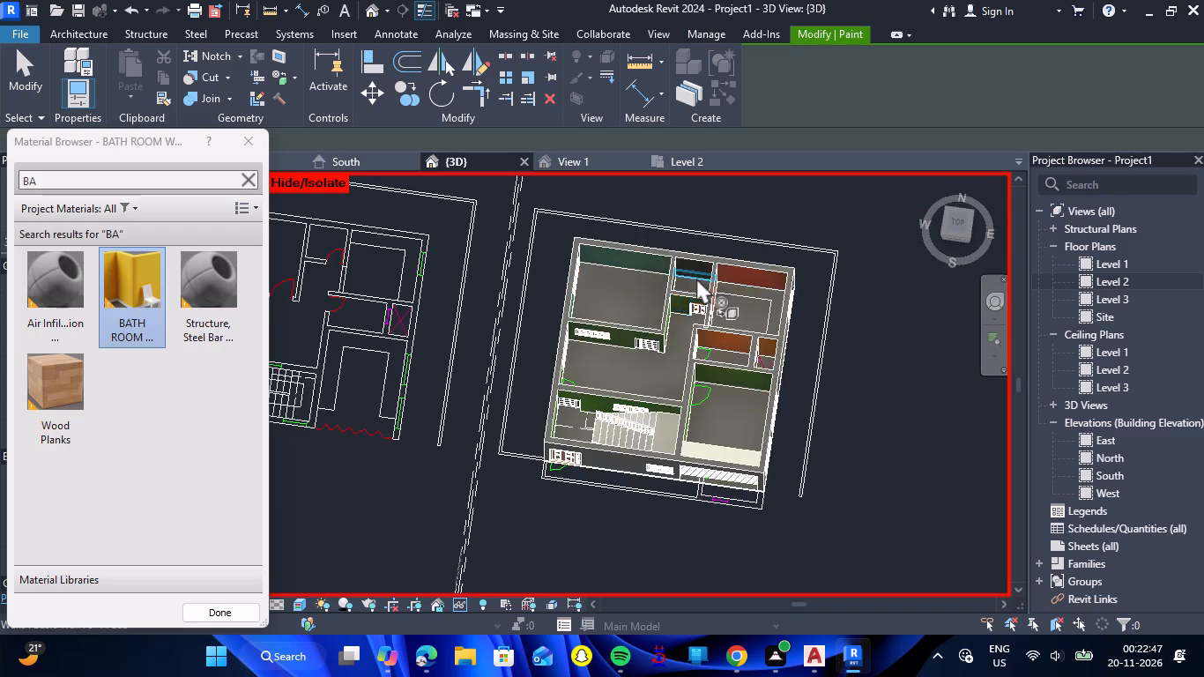
pyautogui.scroll(9, 696, 278)
pyautogui.click(702, 245)
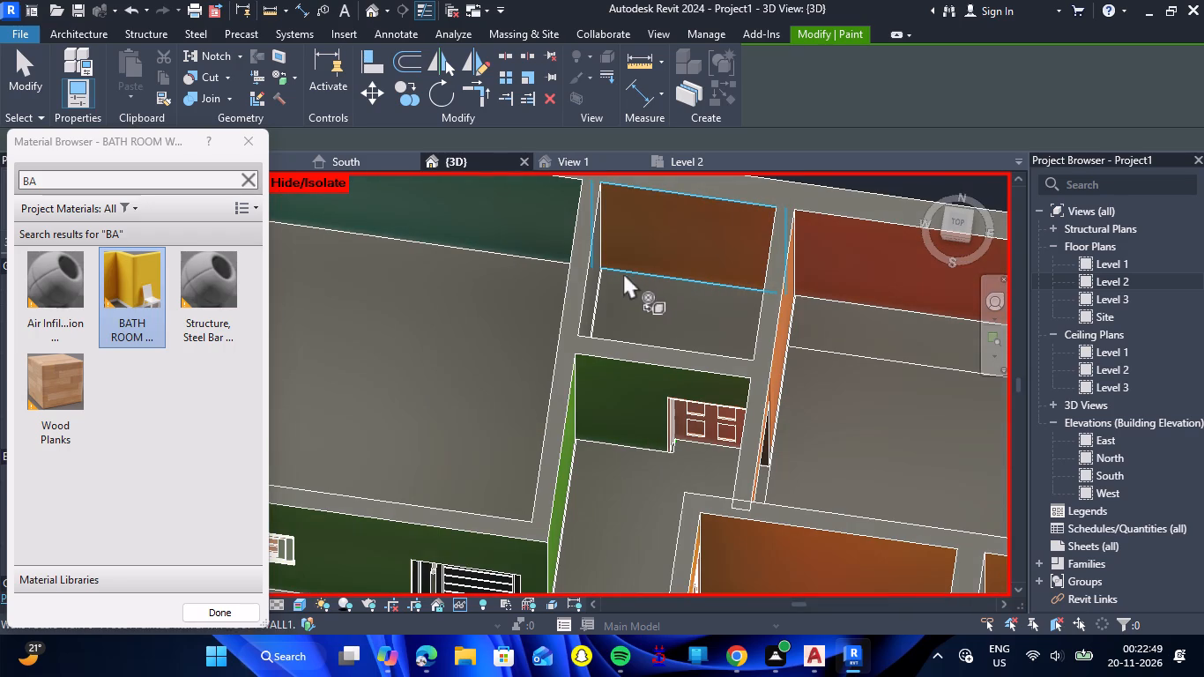
pyautogui.click(586, 285)
# Paint the inner face of the store room's door wall with BATH ROOM WALL1.
pyautogui.scroll(-7, 586, 285)
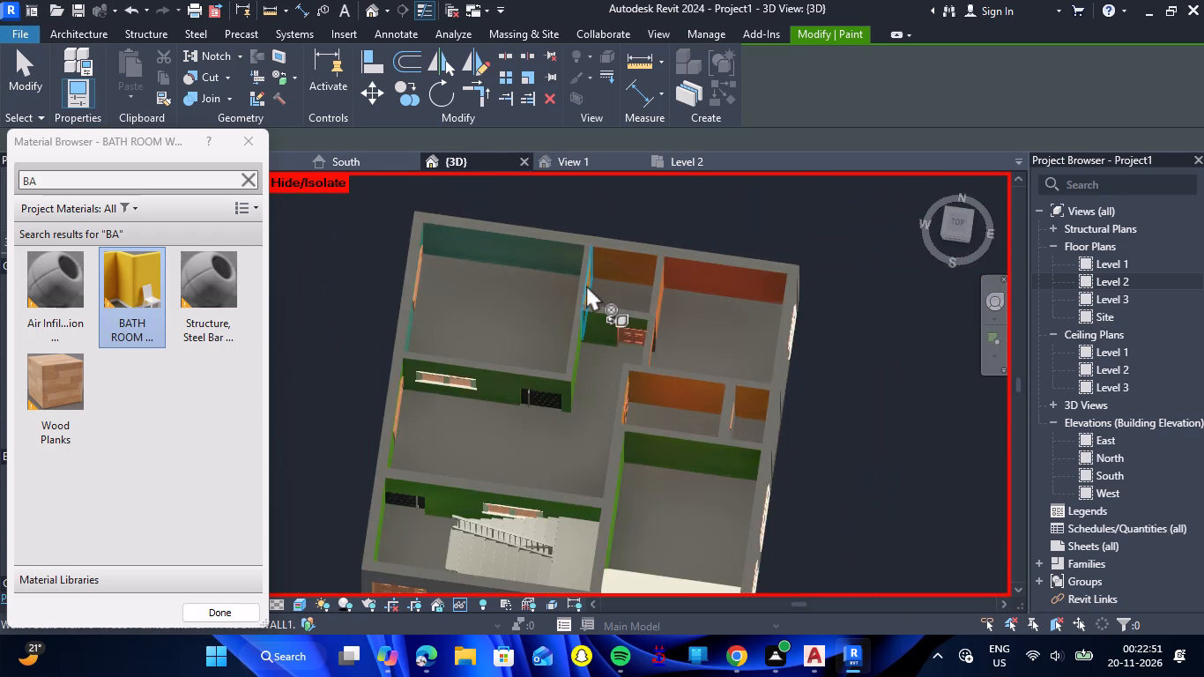
pyautogui.scroll(-3, 586, 285)
pyautogui.keyDown('shift'); pyautogui.moveTo(785, 332); pyautogui.dragTo(652, 402); pyautogui.keyUp('shift')
pyautogui.keyDown('shift'); pyautogui.moveTo(785, 332); pyautogui.dragTo(652, 402, button='right'); pyautogui.keyUp('shift')
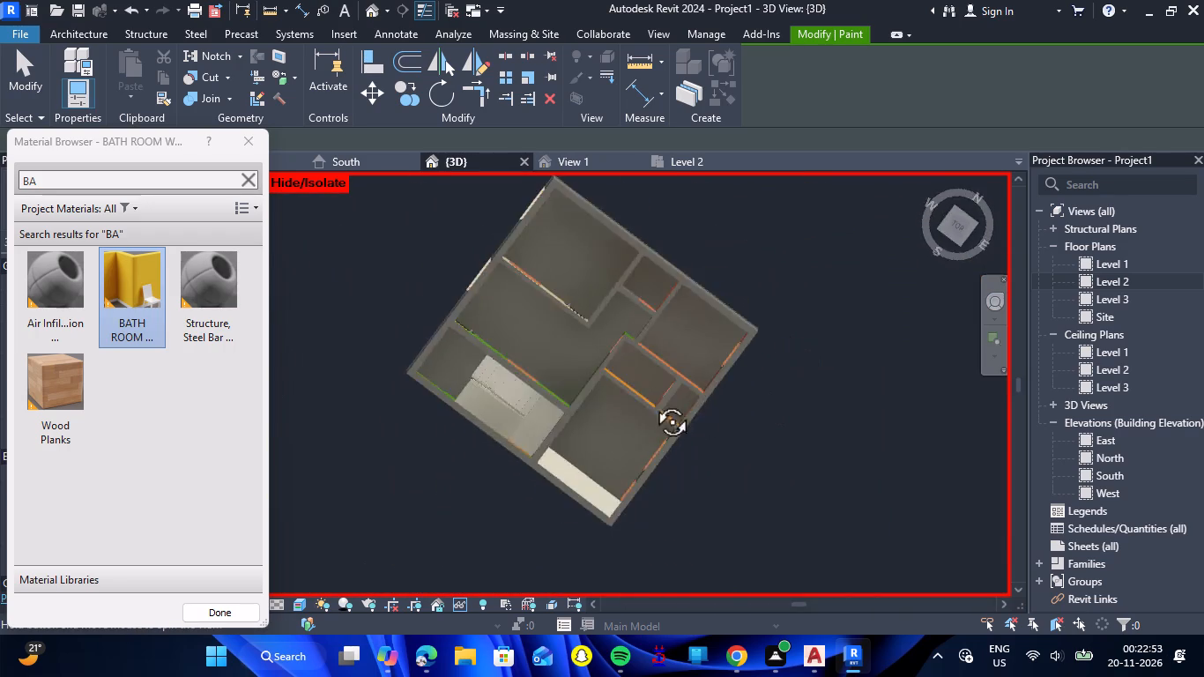
pyautogui.keyDown('shift'); pyautogui.moveTo(652, 402); pyautogui.dragTo(484, 227); pyautogui.keyUp('shift')
pyautogui.keyDown('shift'); pyautogui.moveTo(652, 402); pyautogui.dragTo(484, 227, button='right'); pyautogui.keyUp('shift')
pyautogui.scroll(3, 700, 398)
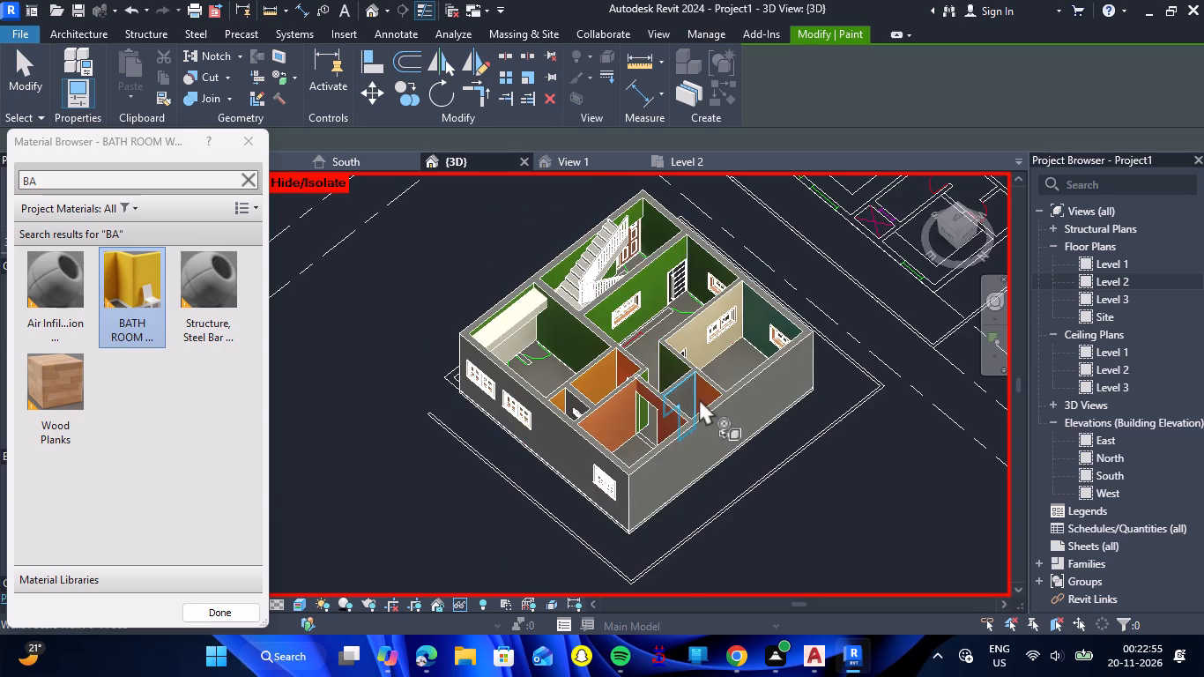
pyautogui.scroll(3, 699, 398)
pyautogui.click(673, 387)
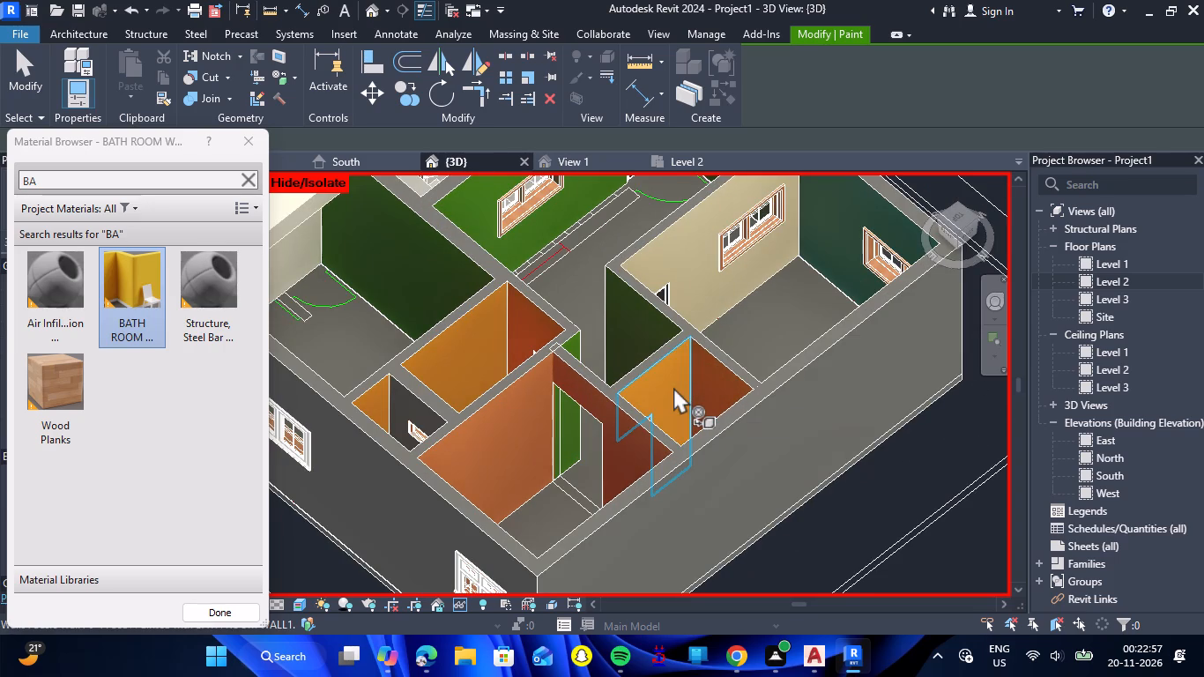
# Inspect the painted rooms around the house and against the room labels from the top, then end Paint and dismiss the save reminder.
pyautogui.scroll(-7, 673, 387)
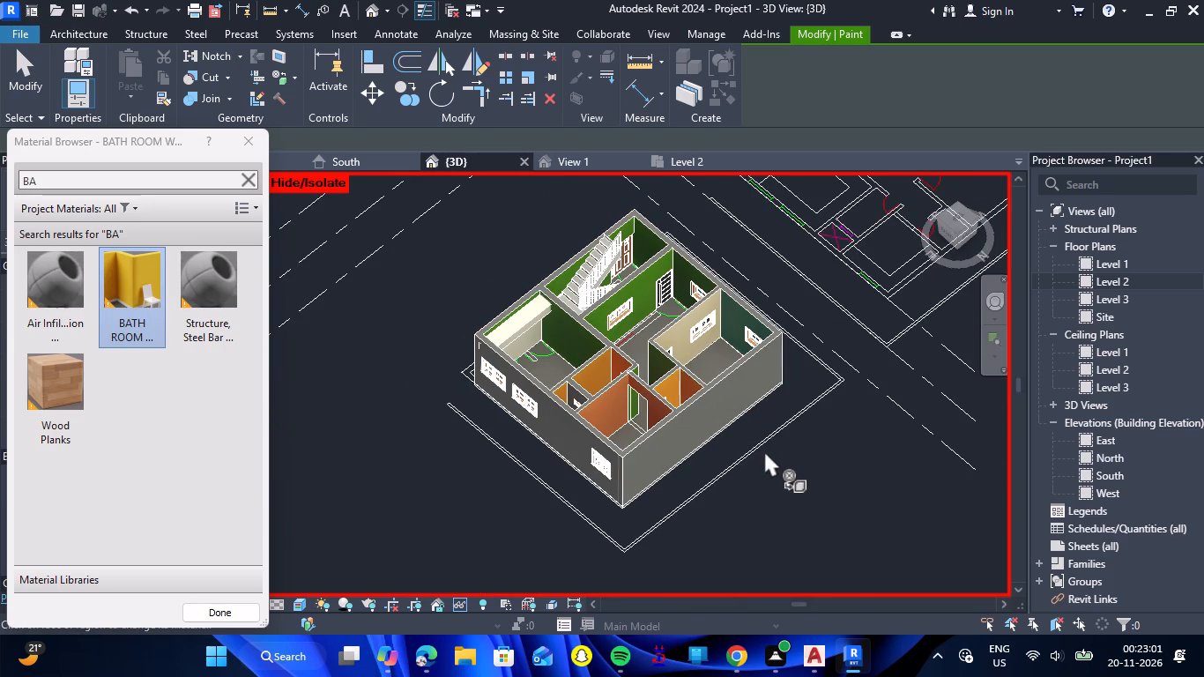
pyautogui.keyDown('shift'); pyautogui.moveTo(751, 486); pyautogui.dragTo(981, 439); pyautogui.keyUp('shift')
pyautogui.keyDown('shift'); pyautogui.moveTo(751, 486); pyautogui.dragTo(981, 439, button='right'); pyautogui.keyUp('shift')
pyautogui.moveTo(723, 474); pyautogui.dragTo(810, 480)
pyautogui.keyDown('shift'); pyautogui.rightClick(810, 480); pyautogui.keyUp('shift')
pyautogui.moveTo(752, 474); pyautogui.dragTo(853, 478)
pyautogui.keyDown('shift'); pyautogui.moveTo(752, 474); pyautogui.dragTo(853, 478, button='right'); pyautogui.keyUp('shift')
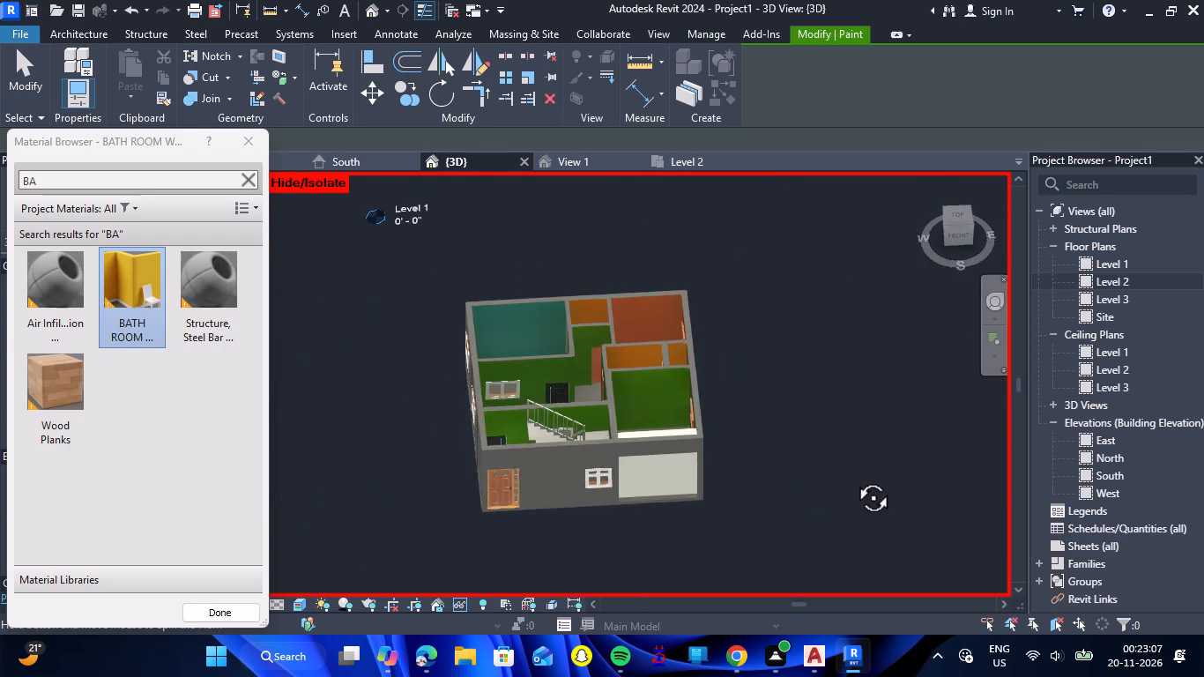
pyautogui.moveTo(853, 478); pyautogui.dragTo(870, 504)
pyautogui.keyDown('shift'); pyautogui.moveTo(853, 478); pyautogui.dragTo(870, 504, button='right'); pyautogui.keyUp('shift')
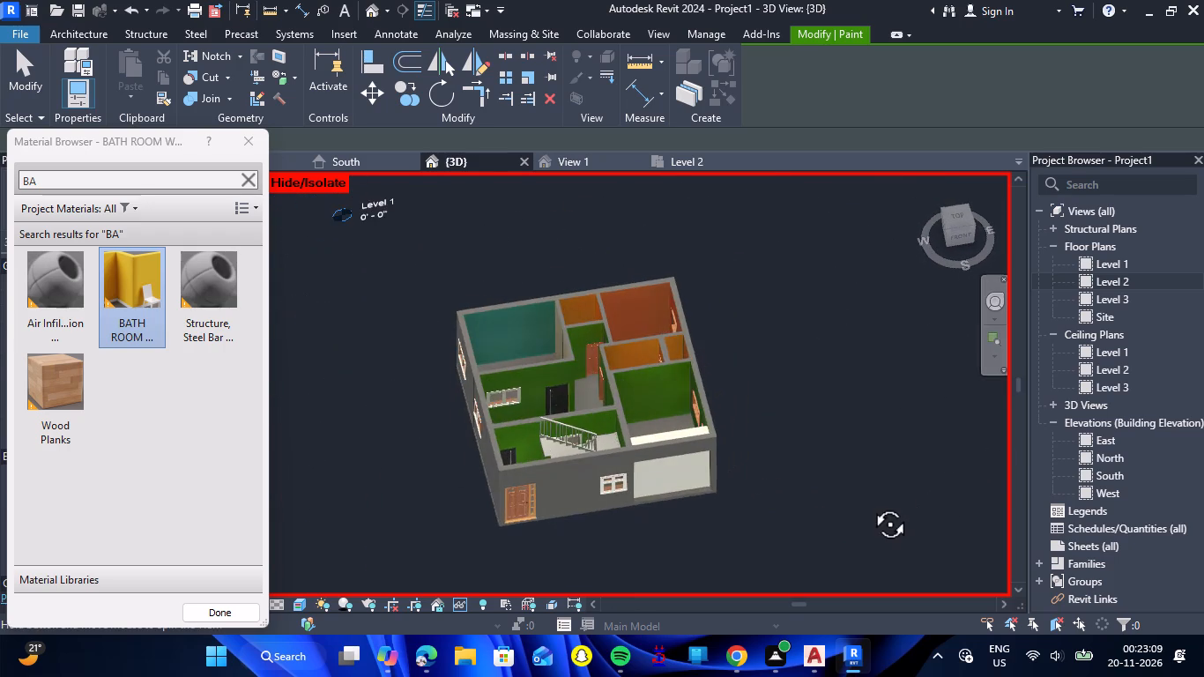
pyautogui.moveTo(870, 504); pyautogui.dragTo(860, 501)
pyautogui.keyDown('shift'); pyautogui.moveTo(870, 504); pyautogui.dragTo(859, 499, button='right'); pyautogui.keyUp('shift')
pyautogui.click(958, 223)
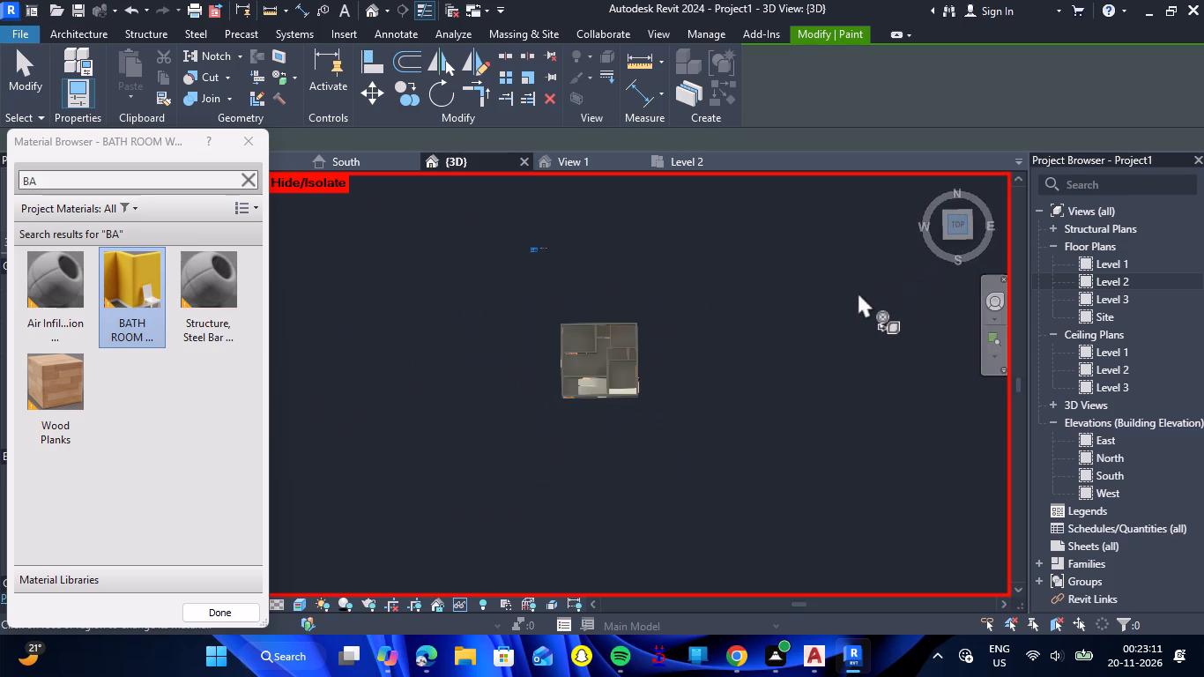
pyautogui.scroll(8, 618, 374)
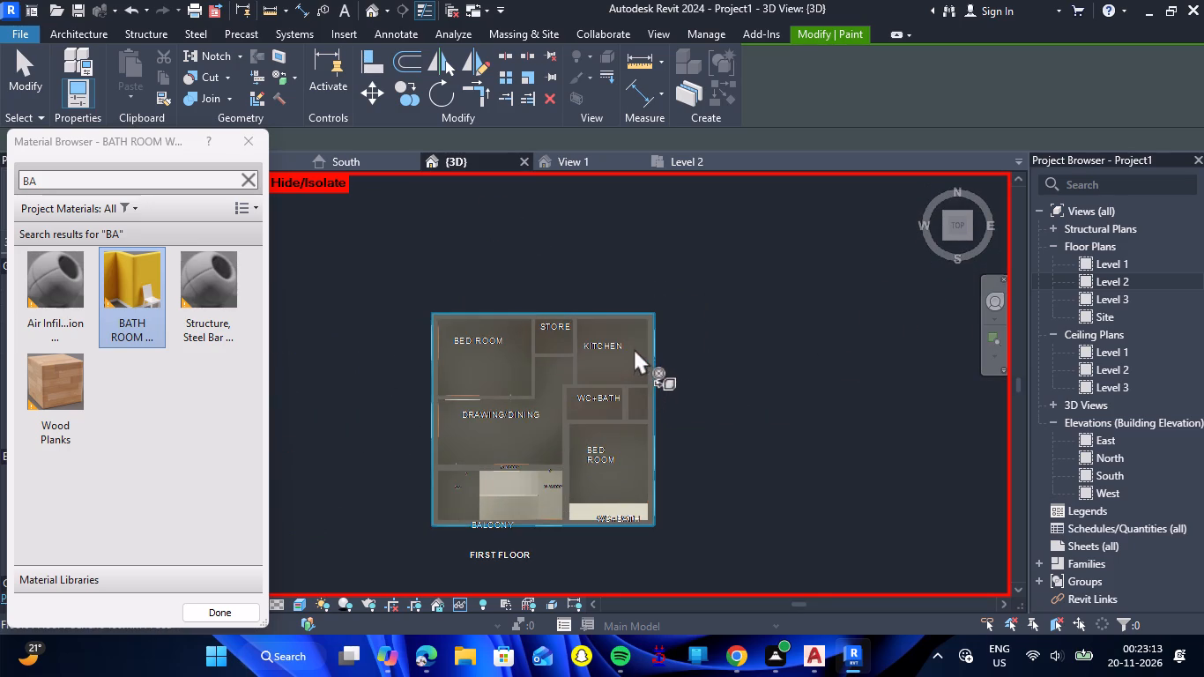
pyautogui.scroll(4, 633, 339)
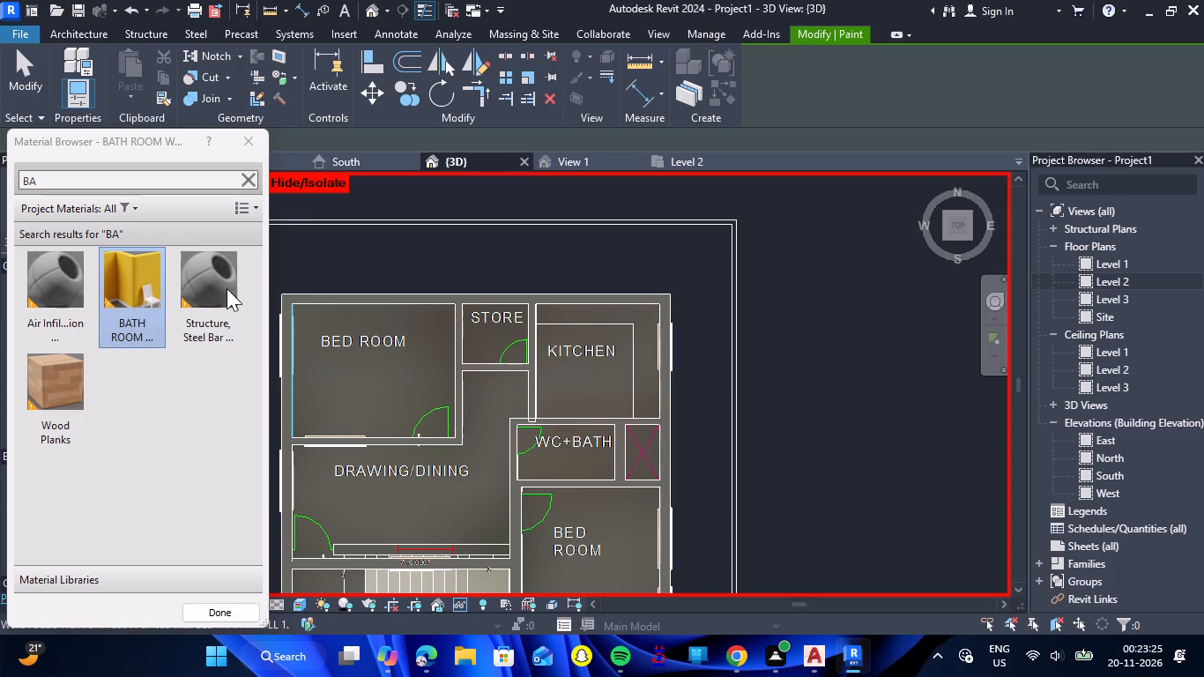
pyautogui.click(251, 139)
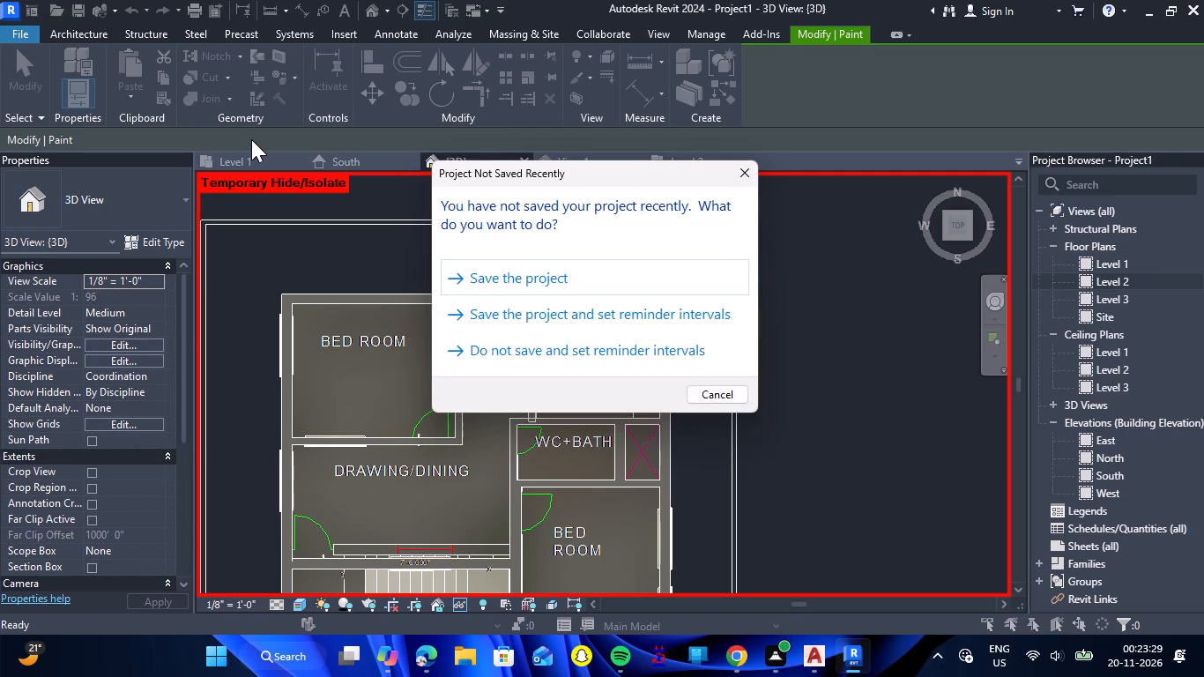
pyautogui.click(734, 167)
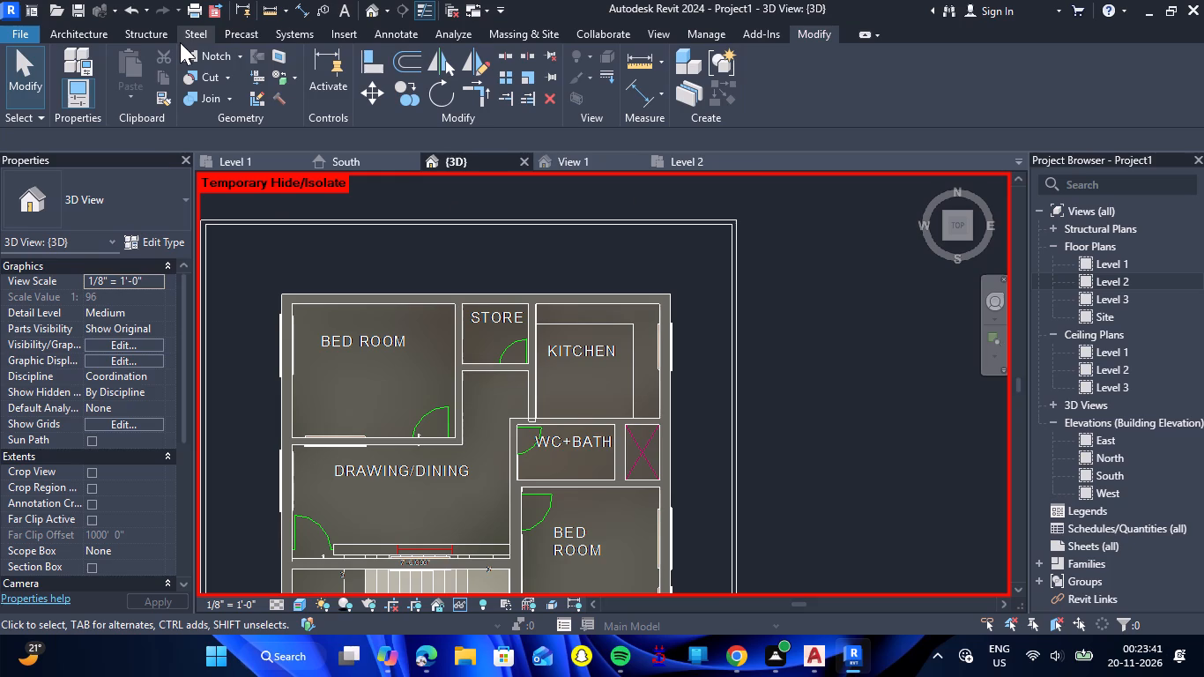
# Create a new project material and name it FLOORING TILES.
pyautogui.click(711, 26)
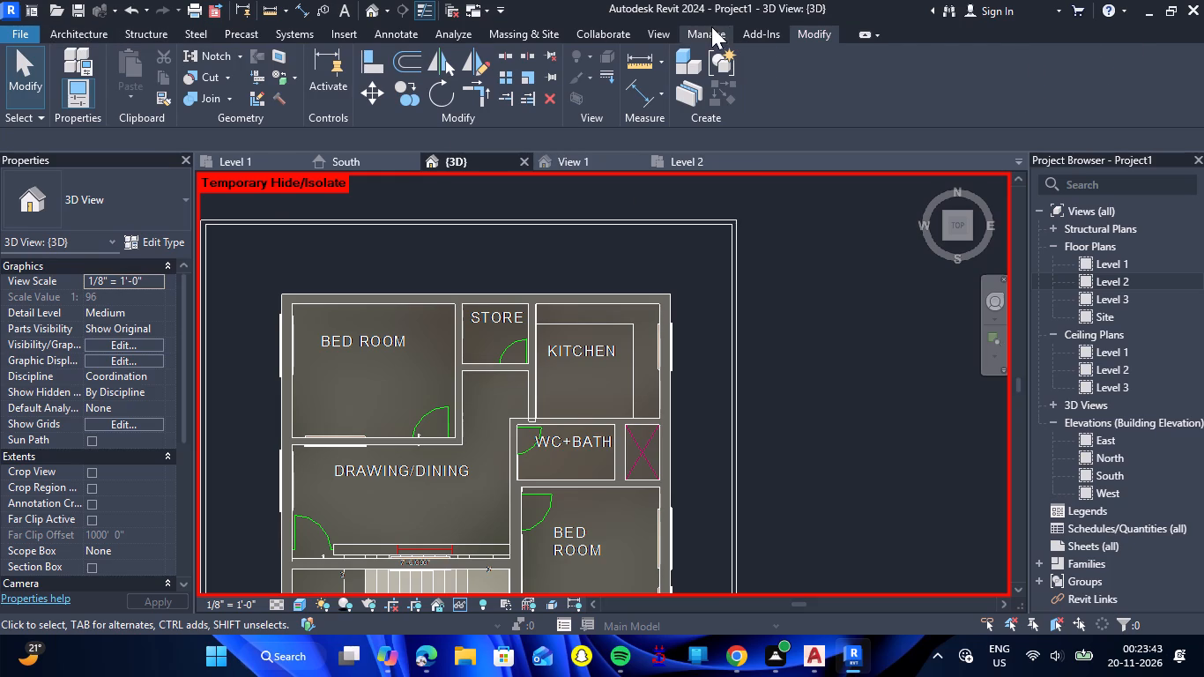
pyautogui.click(78, 89)
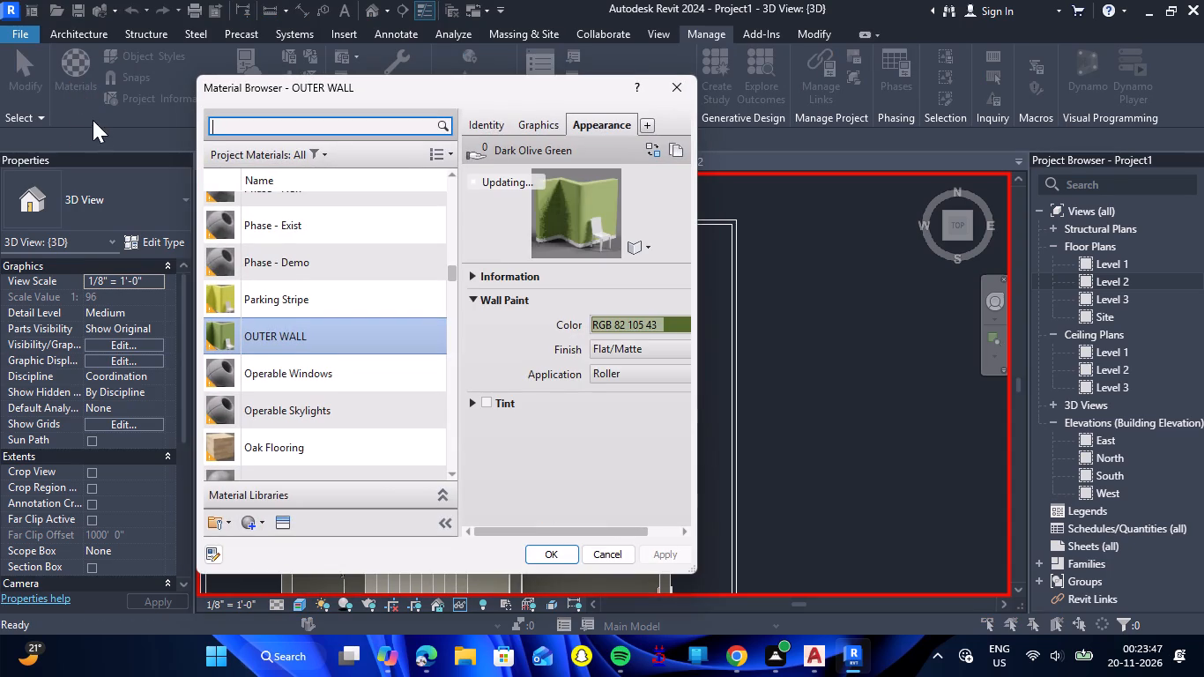
pyautogui.click(264, 526)
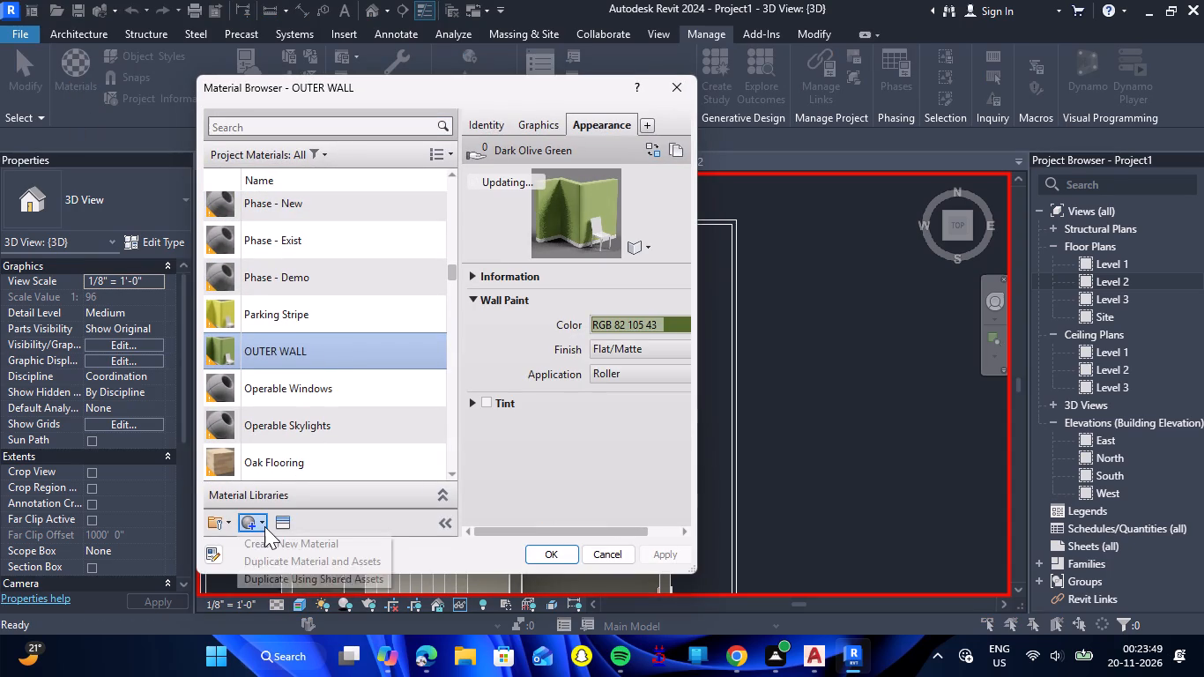
pyautogui.click(268, 543)
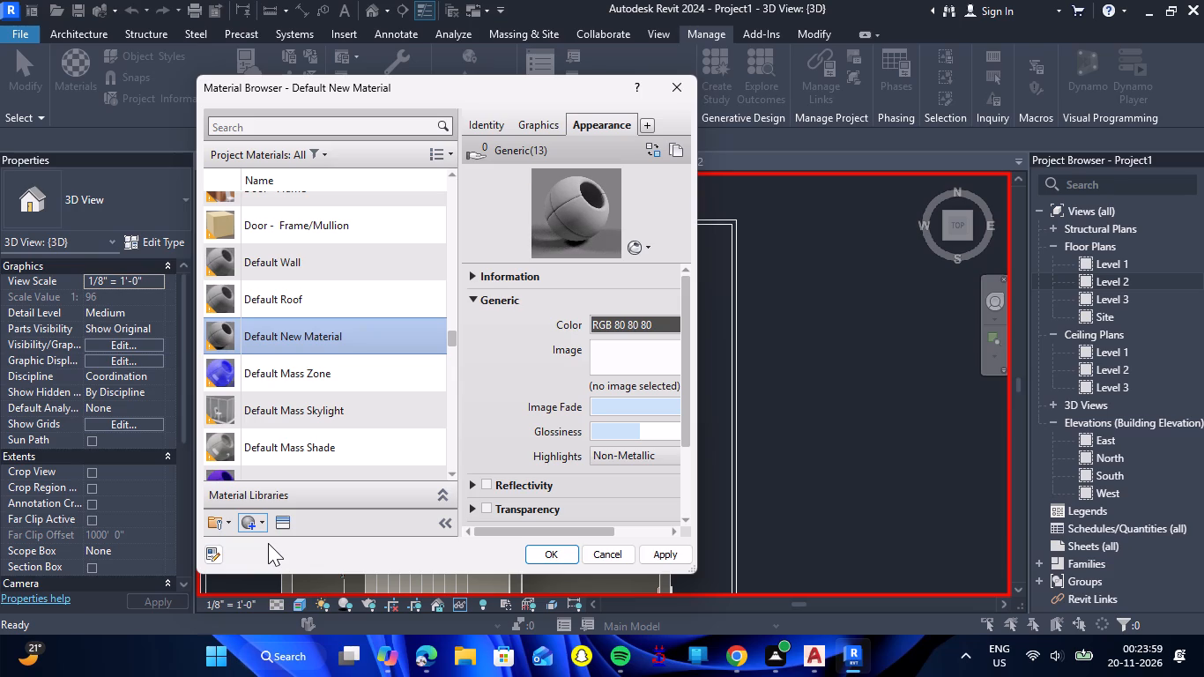
pyautogui.rightClick(377, 314)
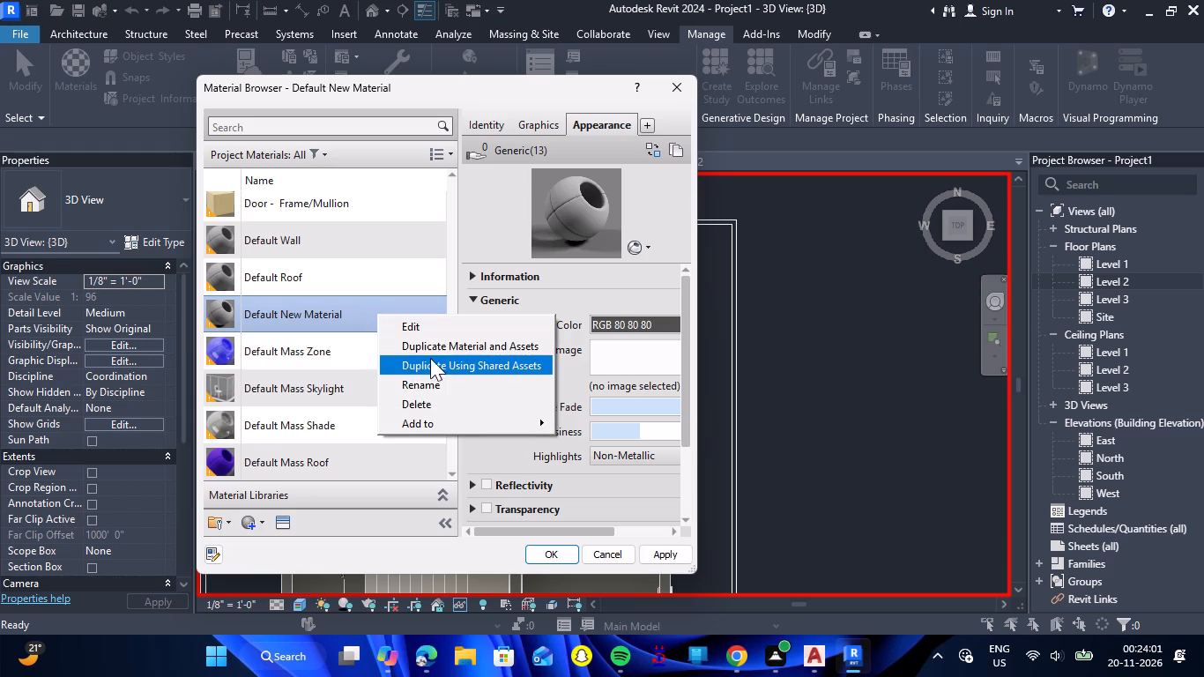
pyautogui.click(432, 383)
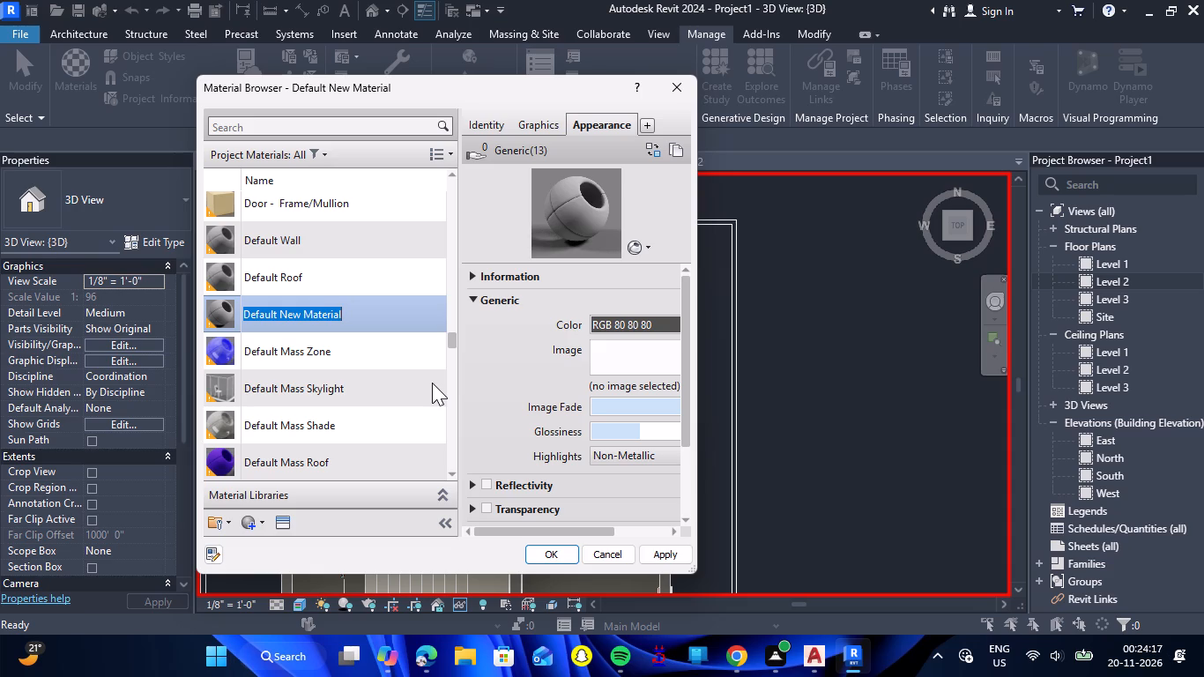
pyautogui.write('FLOORING')
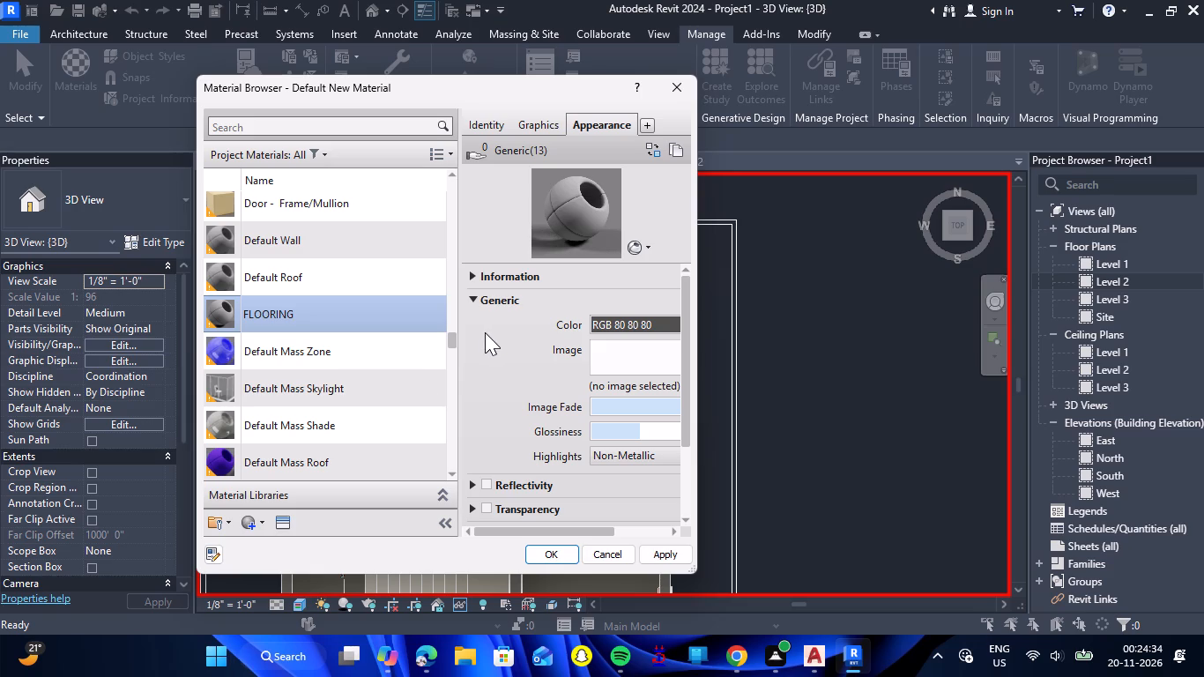
pyautogui.press('space')
pyautogui.write('TILES')
pyautogui.press('space')
# Look through the Stone and Tile flooring assets in the Appearance Library for a look for FLOORING TILES.
pyautogui.click(278, 524)
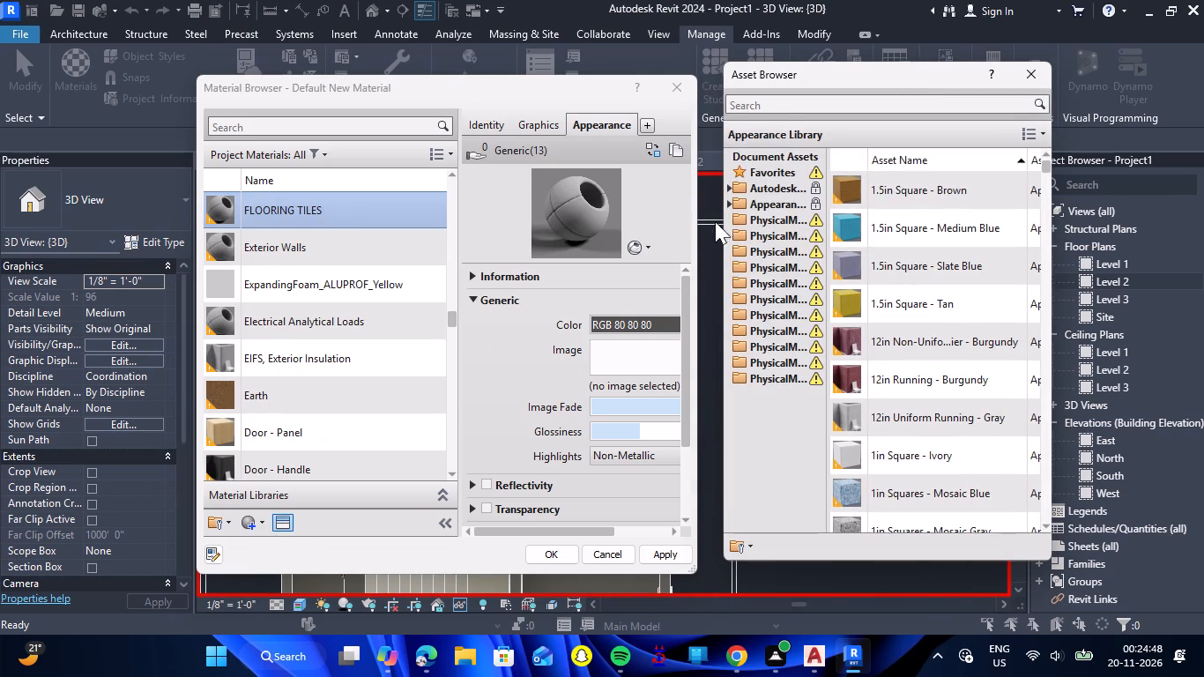
pyautogui.doubleClick(767, 203)
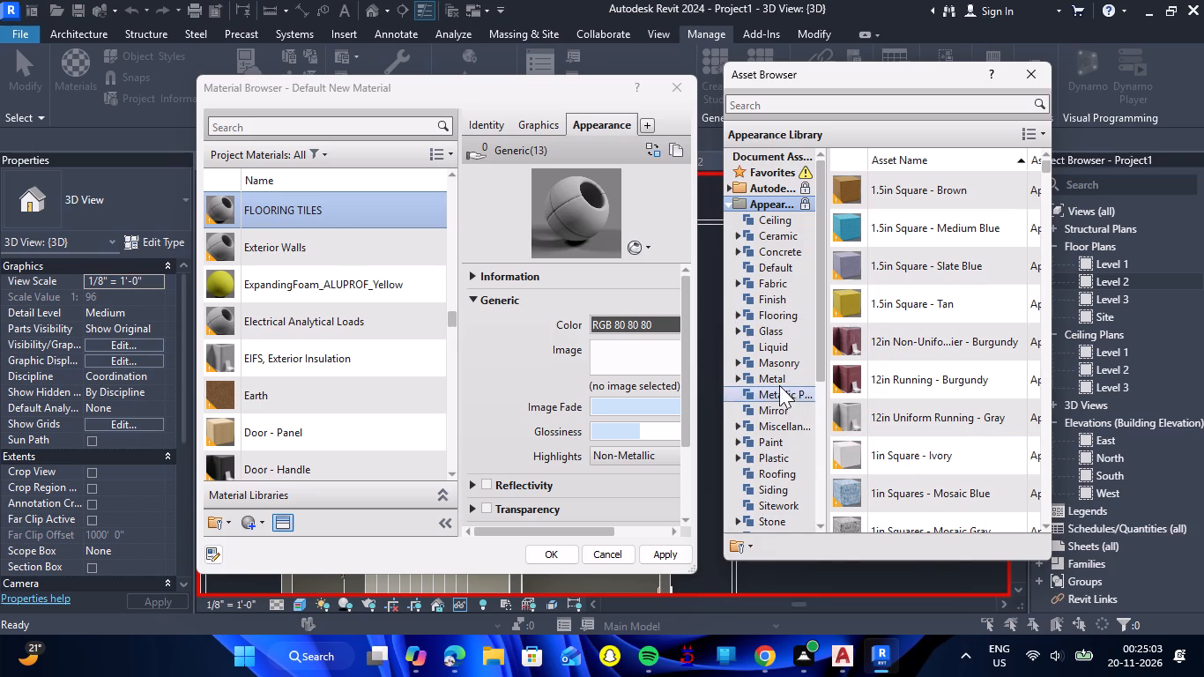
pyautogui.doubleClick(782, 319)
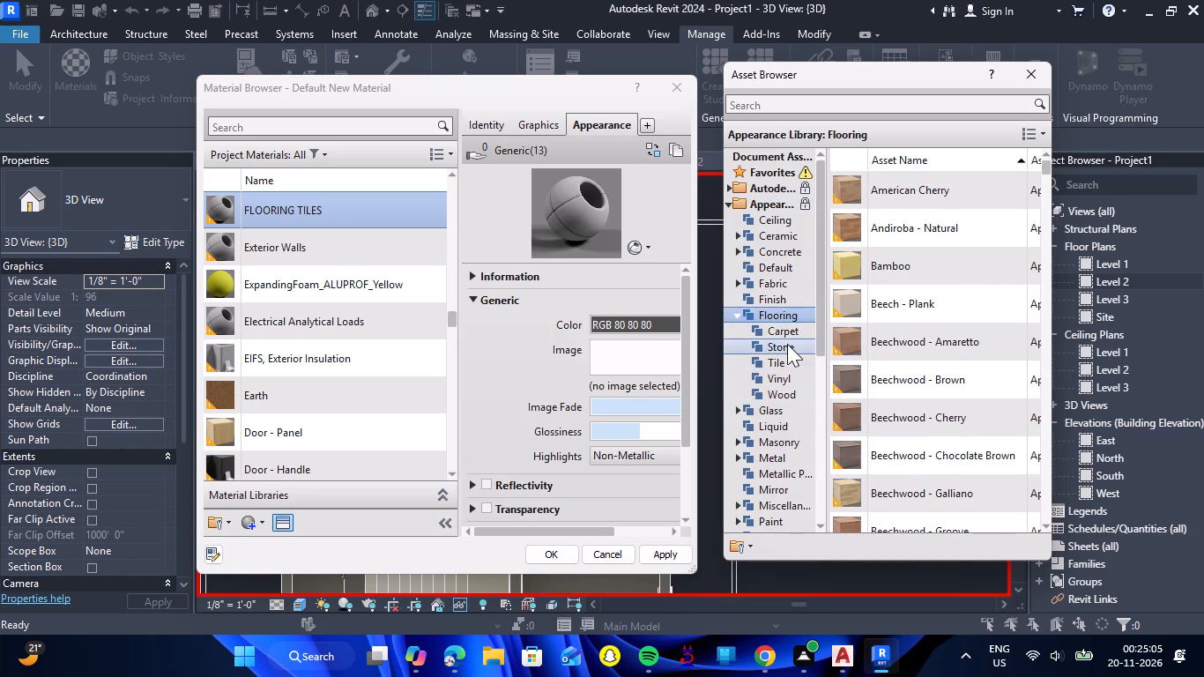
pyautogui.click(787, 344)
pyautogui.click(790, 360)
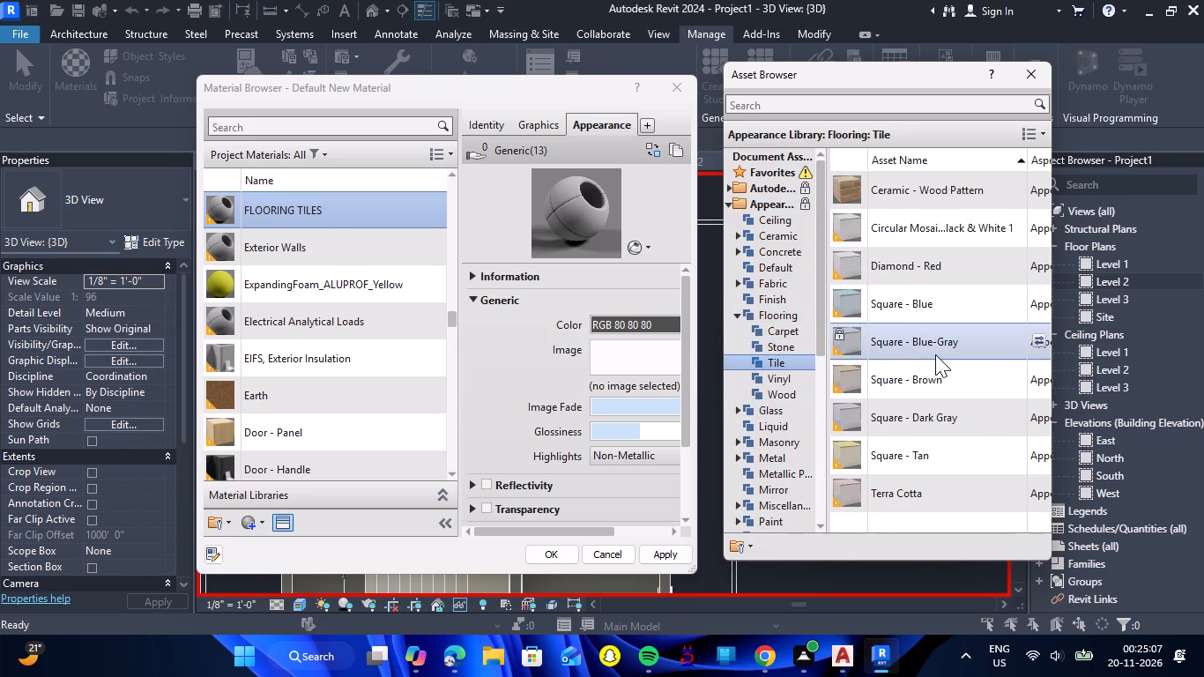
pyautogui.scroll(-5, 937, 353)
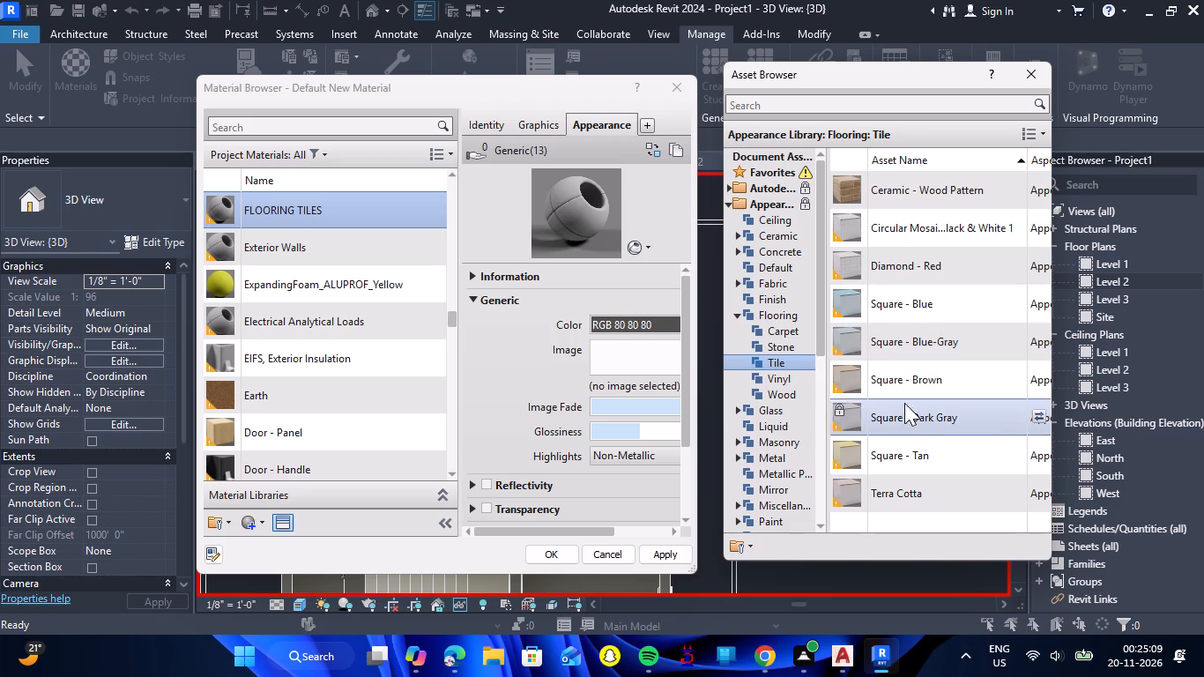
# Look through the Flooring and Stone categories in Autodesk Physical Assets for a look for FLOORING TILES.
pyautogui.click(763, 192)
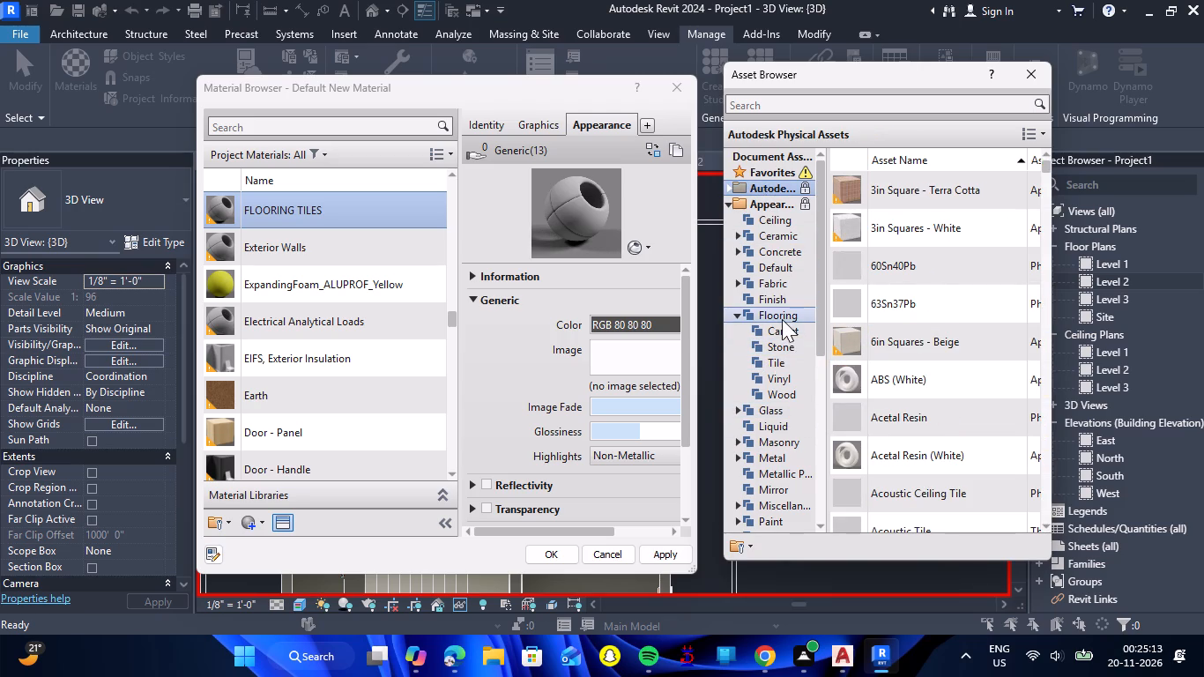
pyautogui.doubleClick(766, 190)
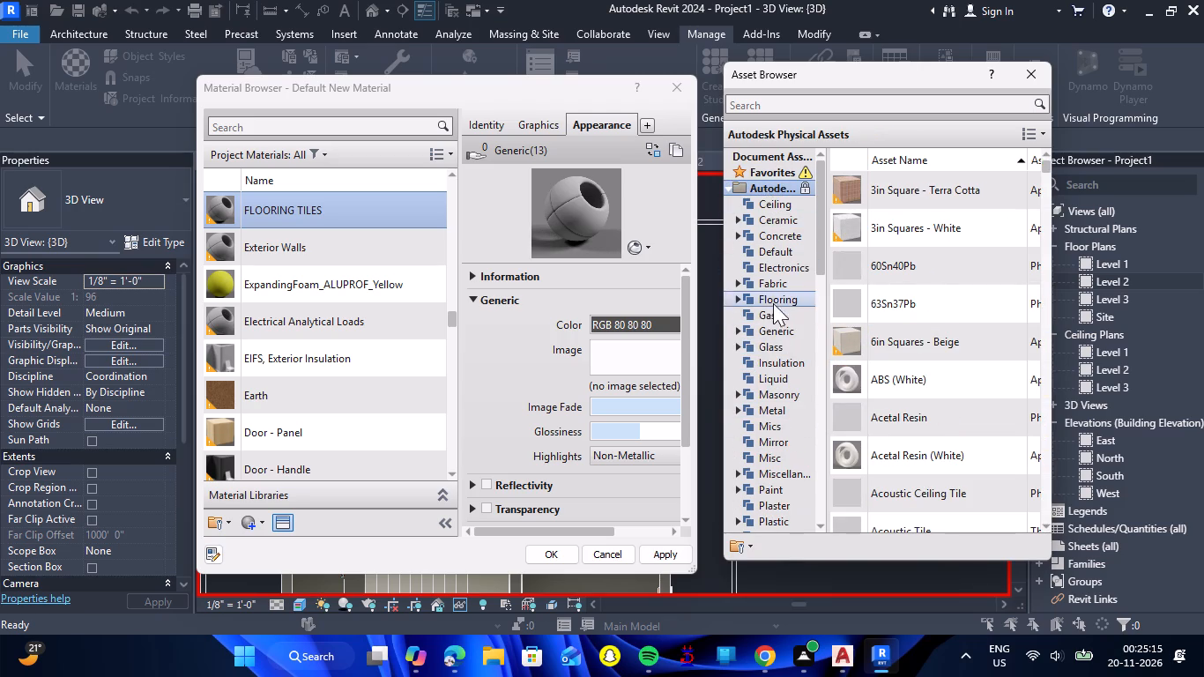
pyautogui.doubleClick(790, 302)
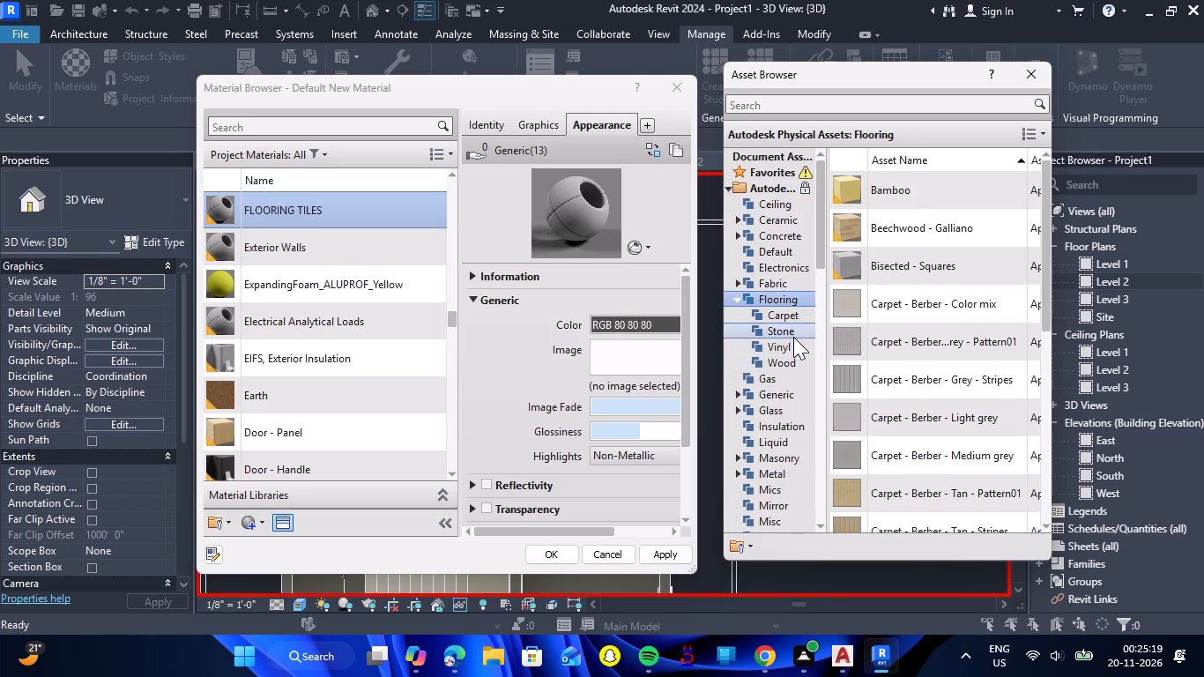
pyautogui.click(793, 337)
pyautogui.scroll(-4, 785, 404)
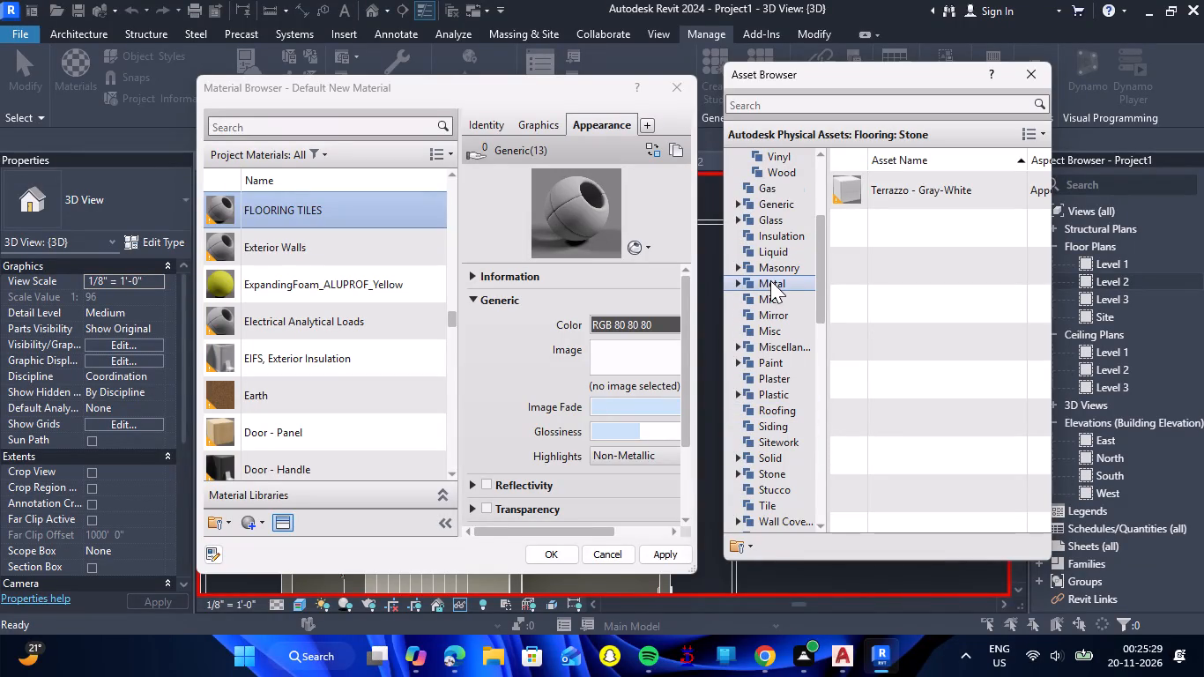
pyautogui.scroll(-1, 770, 280)
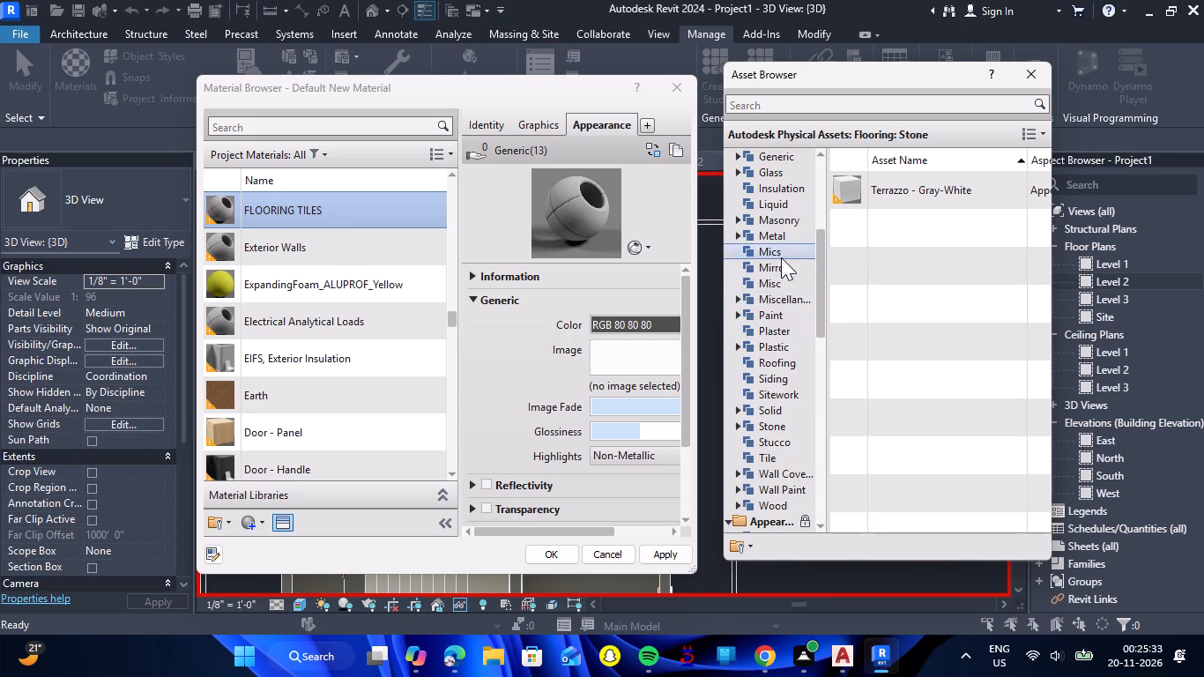
pyautogui.scroll(-2, 782, 299)
pyautogui.scroll(2, 791, 341)
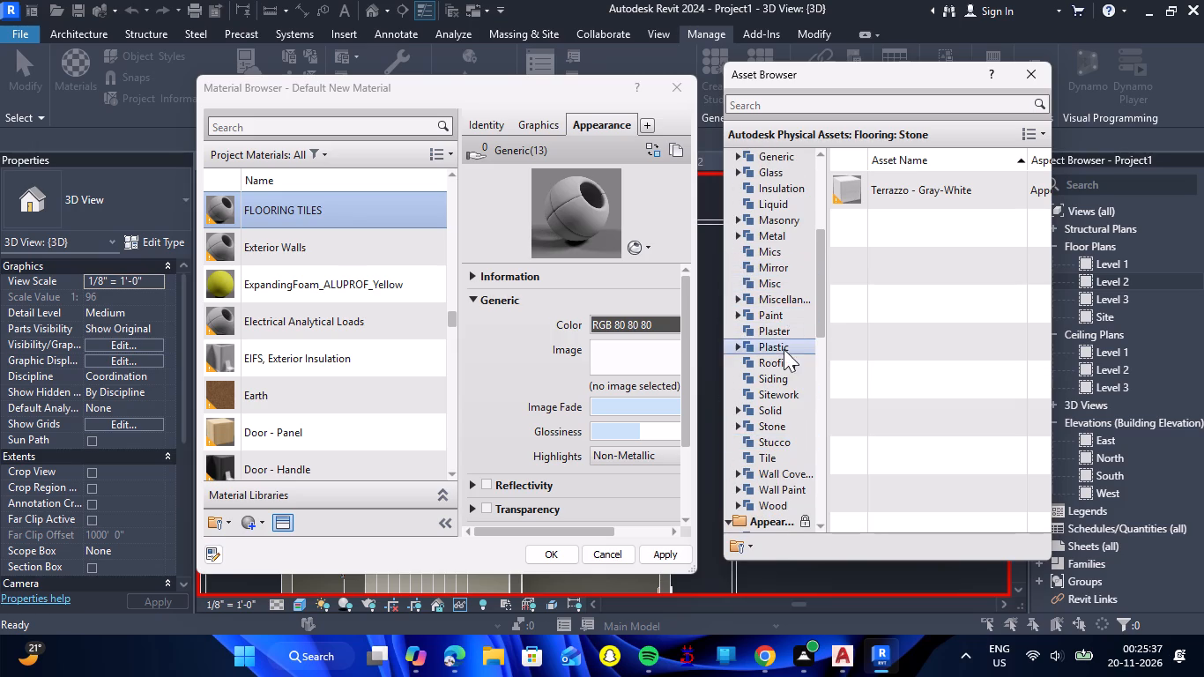
pyautogui.scroll(2, 786, 332)
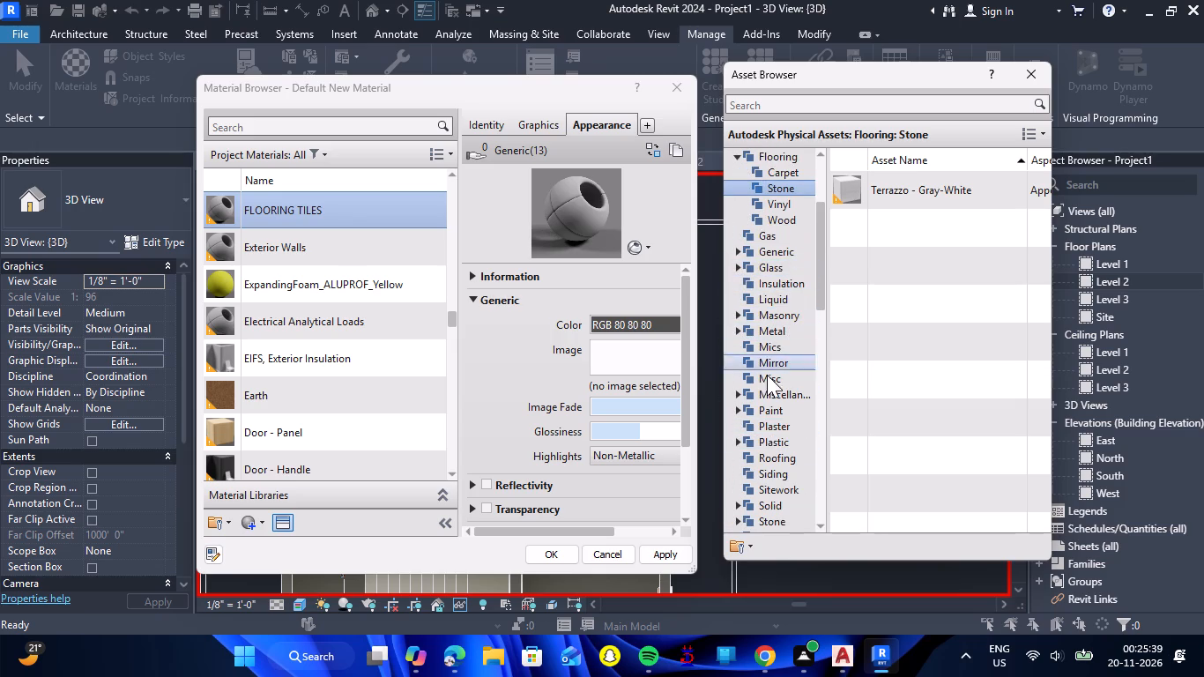
pyautogui.scroll(5, 784, 285)
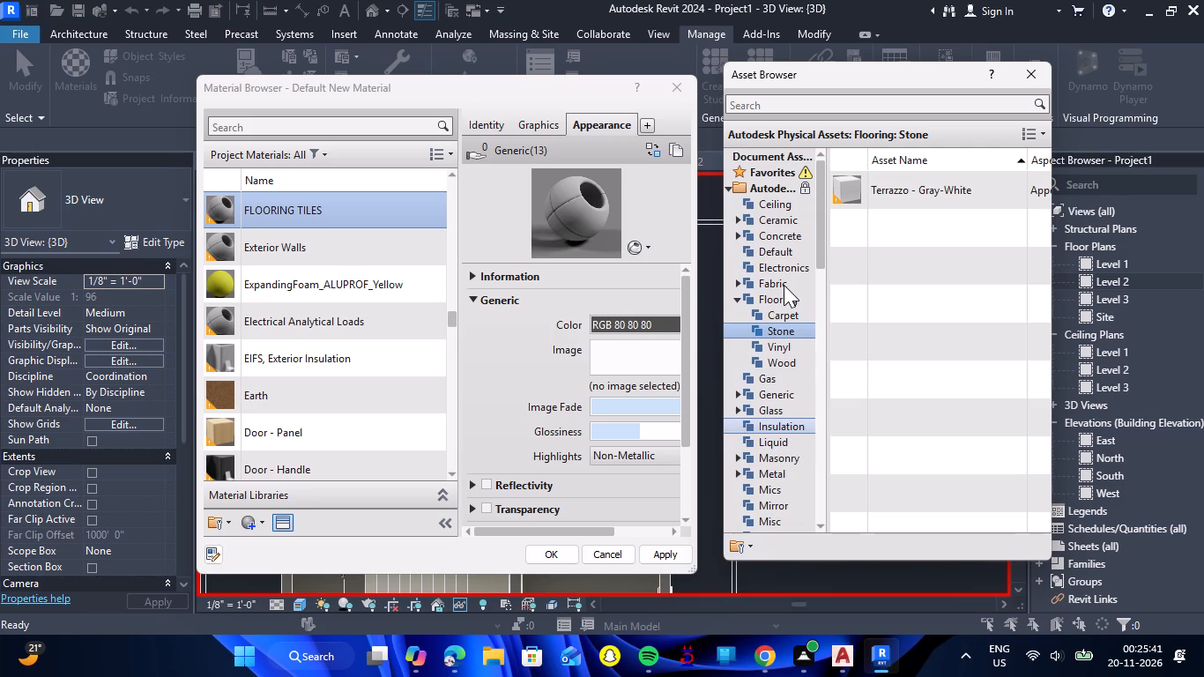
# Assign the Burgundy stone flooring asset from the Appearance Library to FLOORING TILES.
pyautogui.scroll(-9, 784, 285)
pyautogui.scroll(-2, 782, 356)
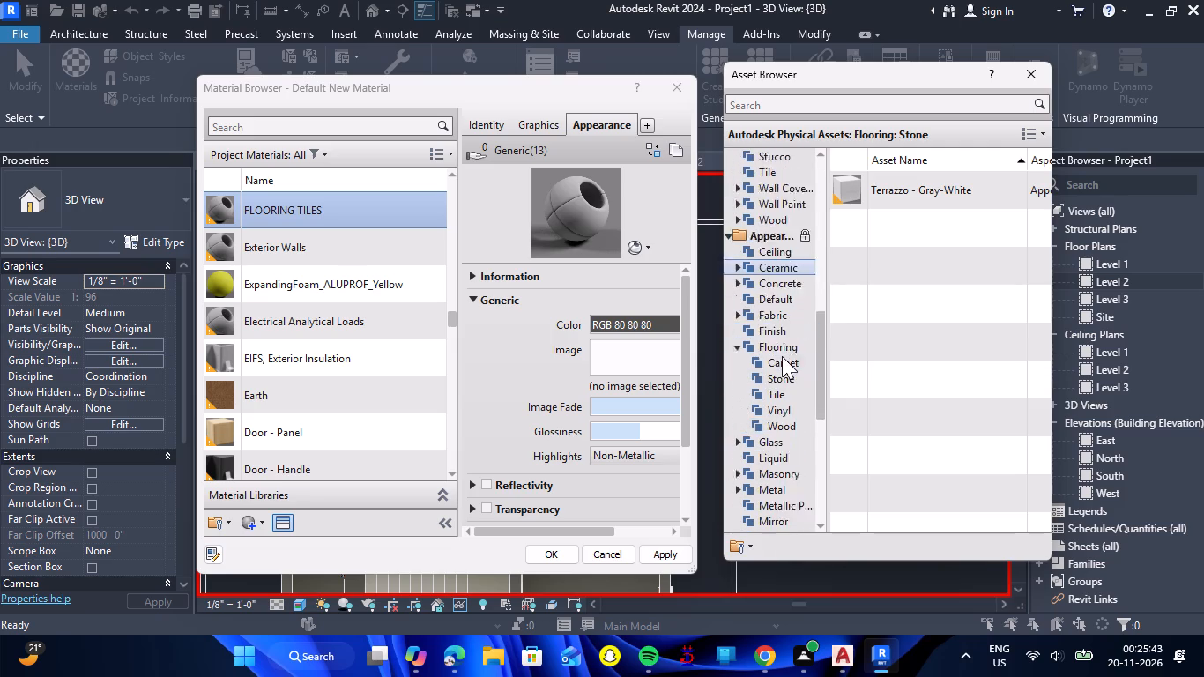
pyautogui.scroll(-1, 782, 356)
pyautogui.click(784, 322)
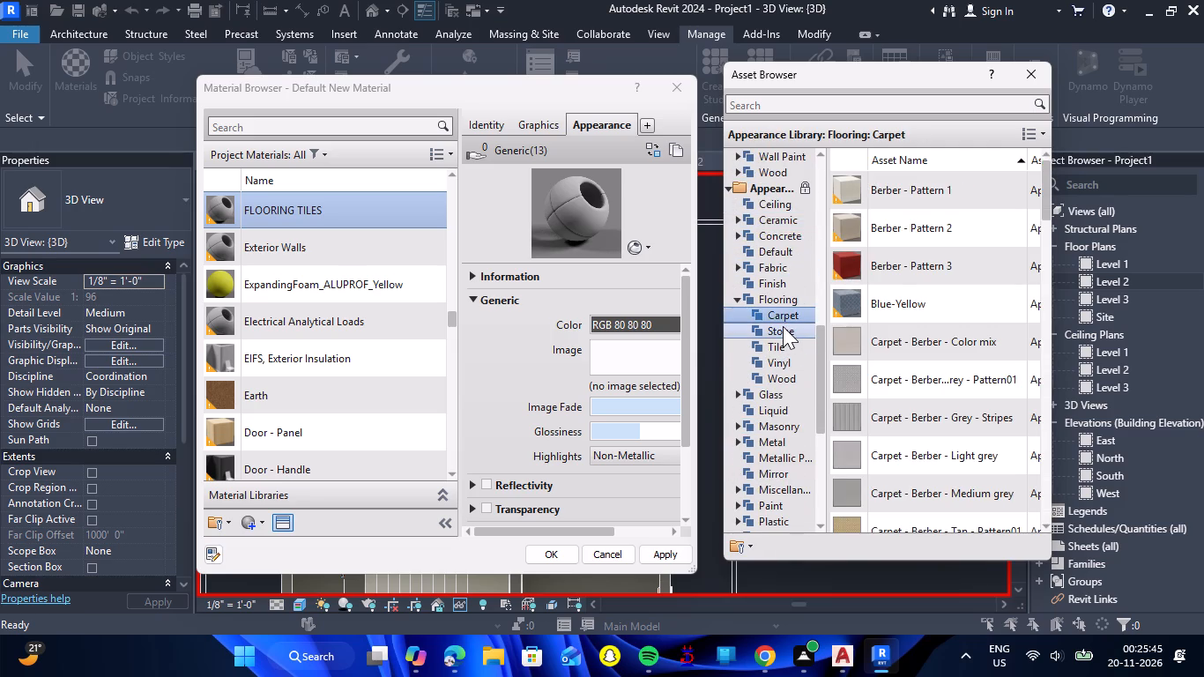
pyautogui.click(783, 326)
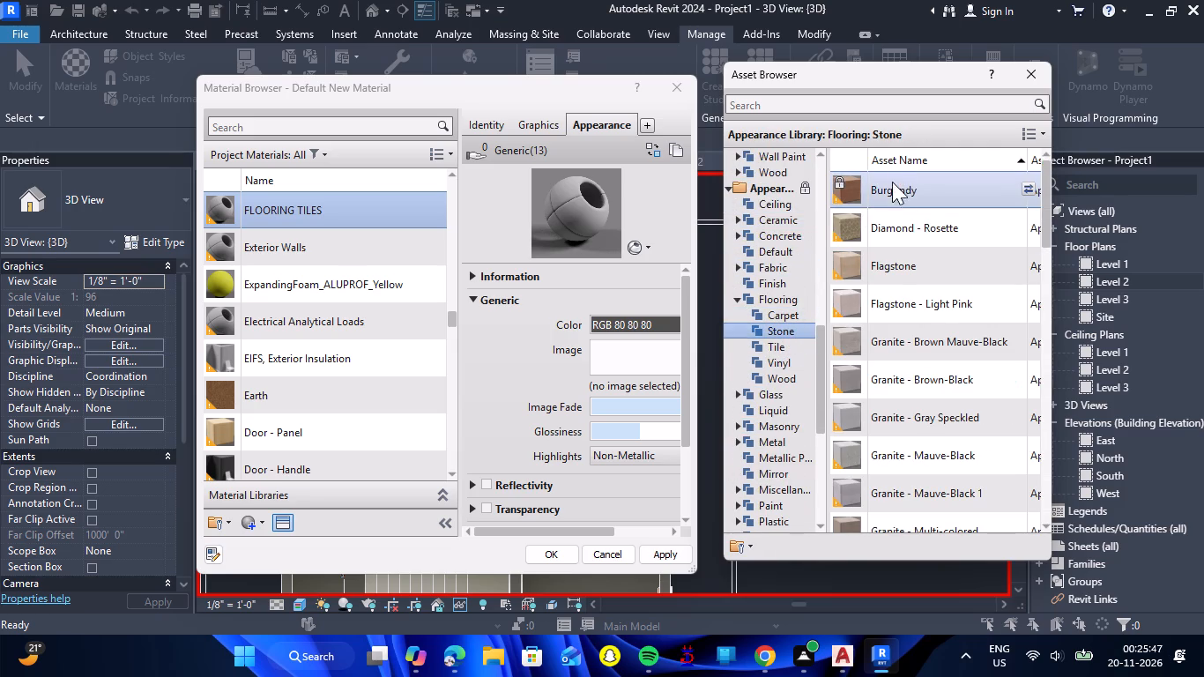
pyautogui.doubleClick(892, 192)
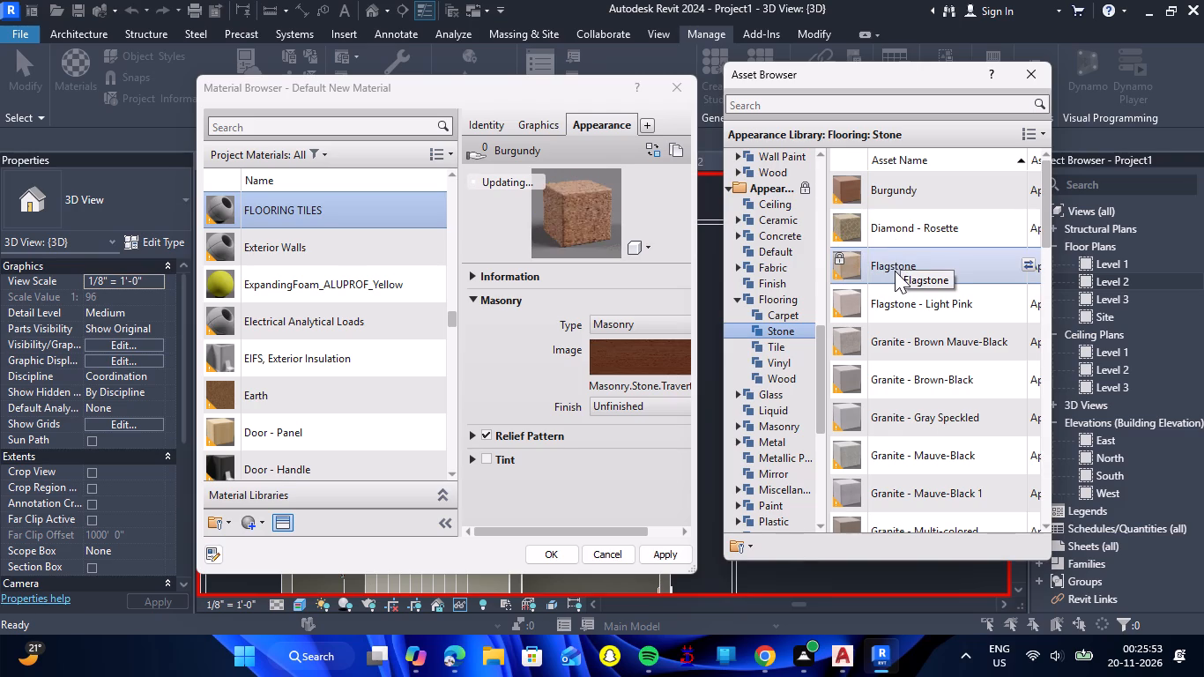
# Give FLOORING TILES the Marble - Beige Grid stone flooring appearance, apply it and close the material editor.
pyautogui.scroll(-2, 896, 309)
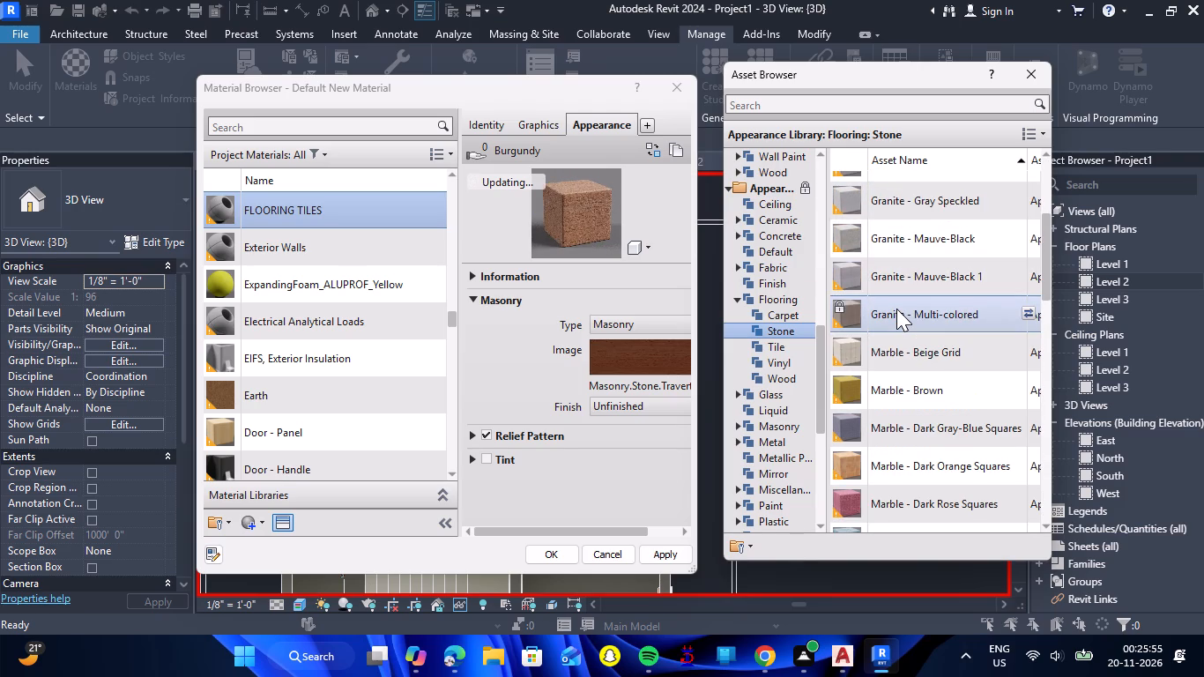
pyautogui.doubleClick(907, 342)
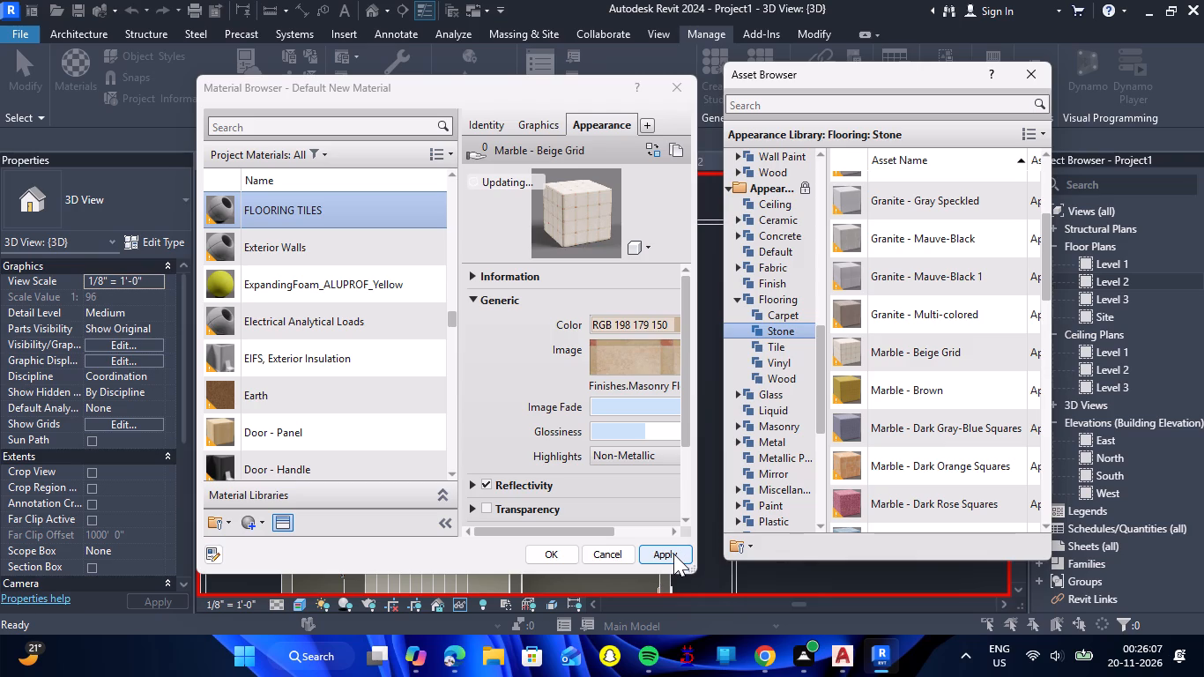
pyautogui.click(673, 554)
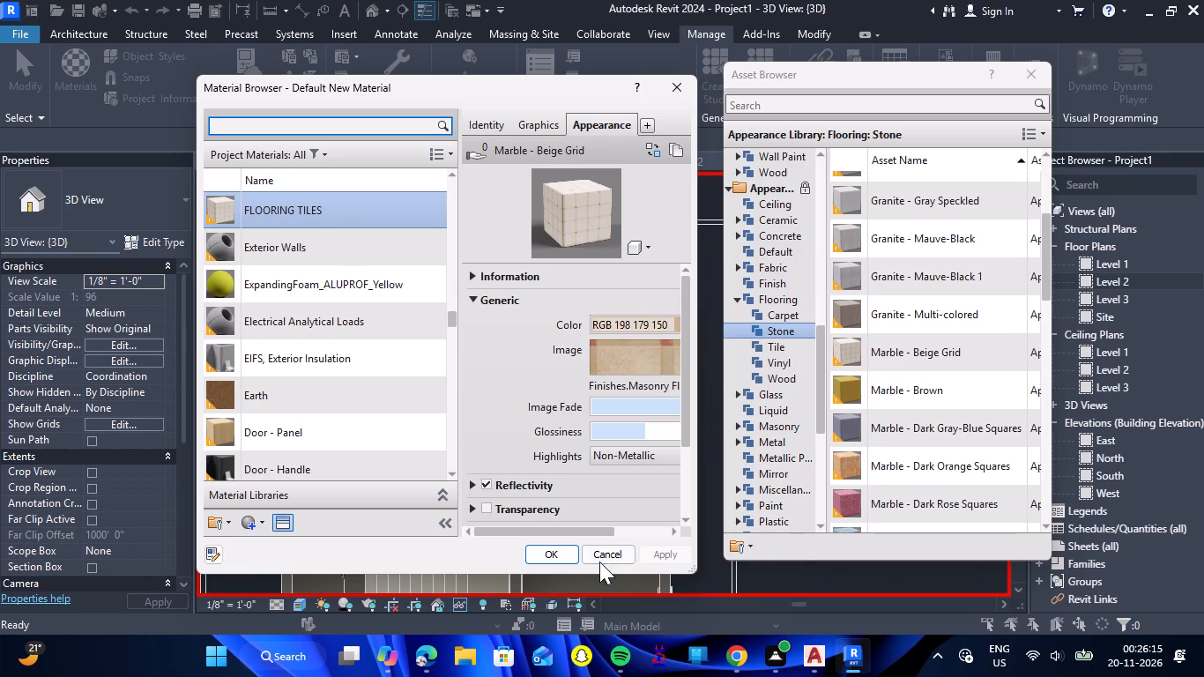
pyautogui.click(554, 551)
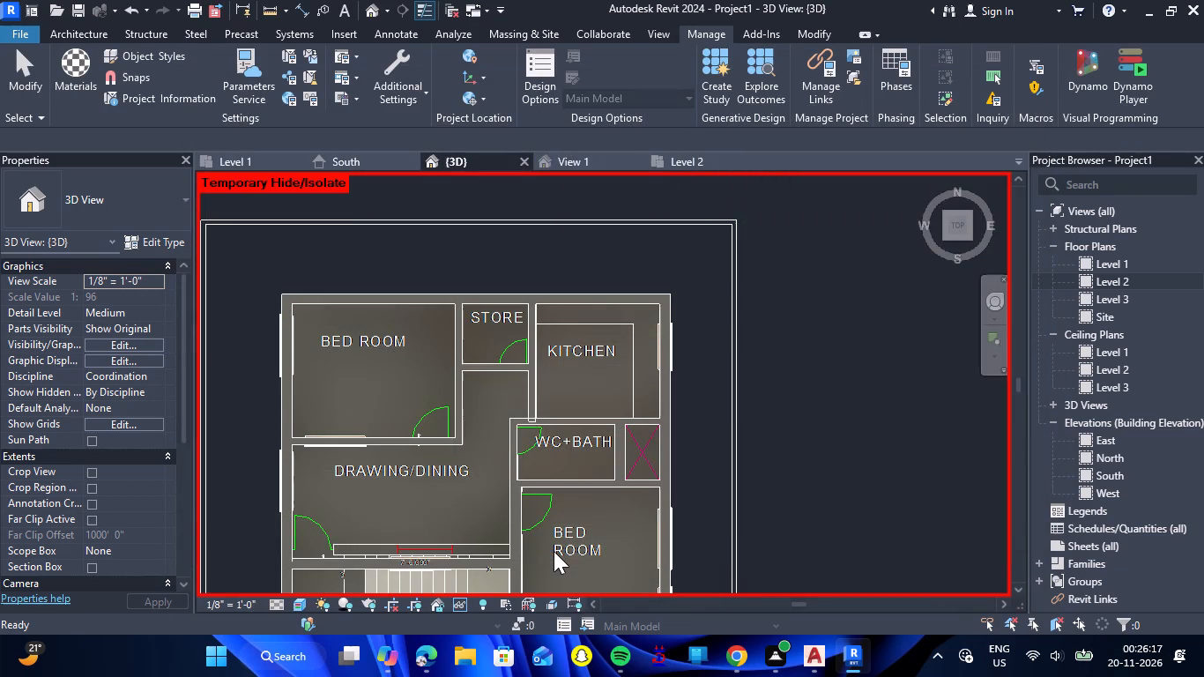
# Find FLOORING TILES among the paint materials, paint the top face of the house's floor with it and end Paint.
pyautogui.scroll(-5, 524, 307)
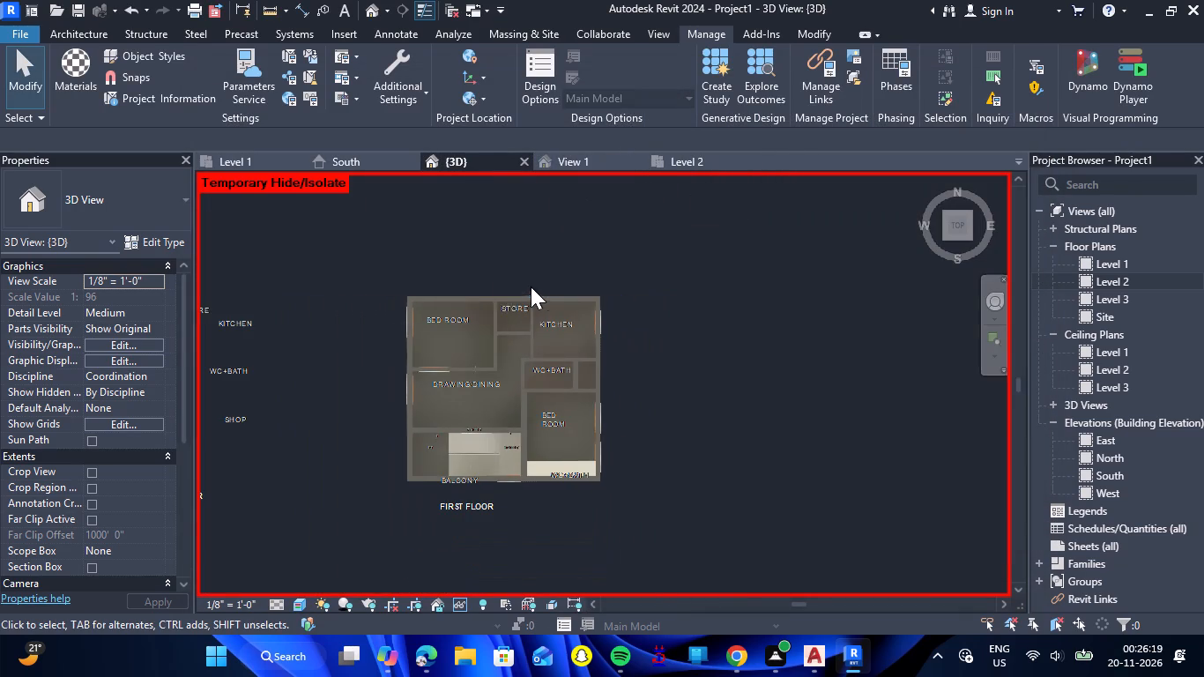
pyautogui.write('PT')
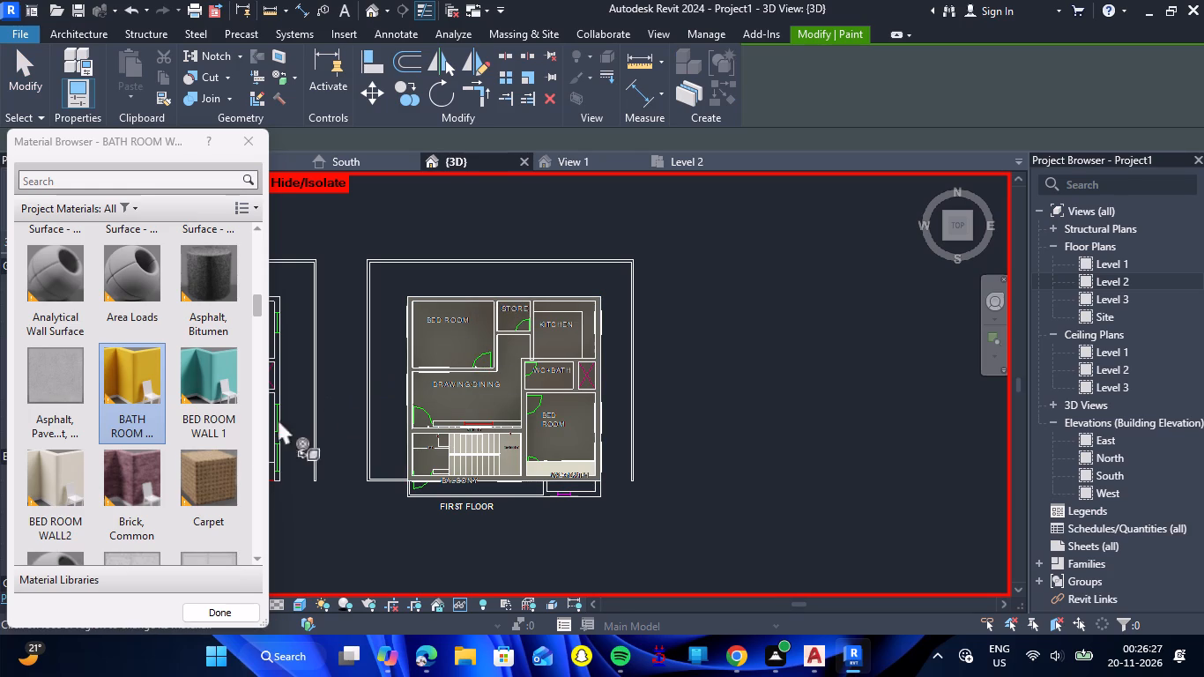
pyautogui.click(132, 185)
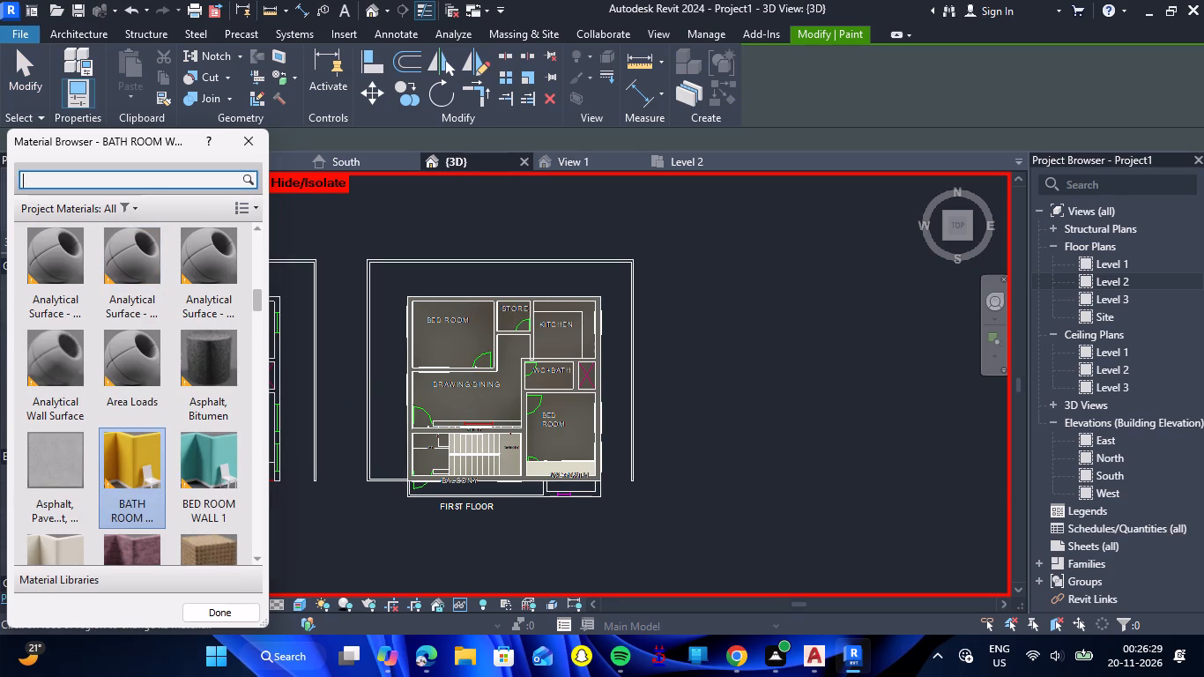
pyautogui.write('FLOO')
pyautogui.click(145, 396)
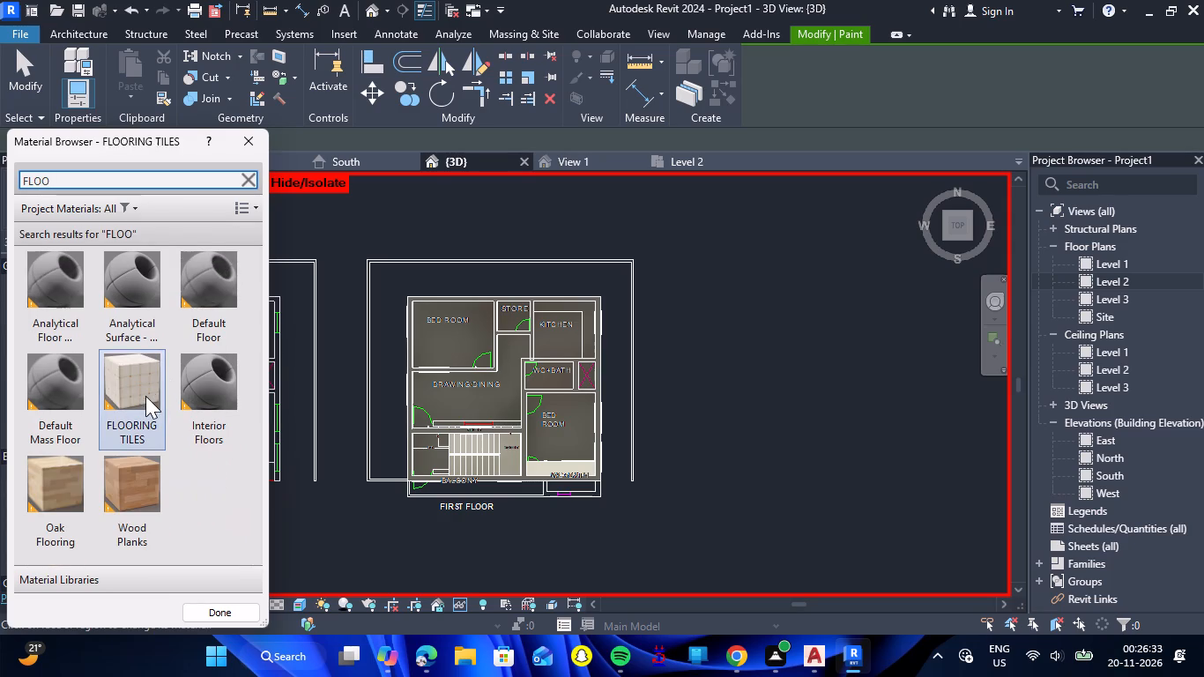
pyautogui.click(449, 344)
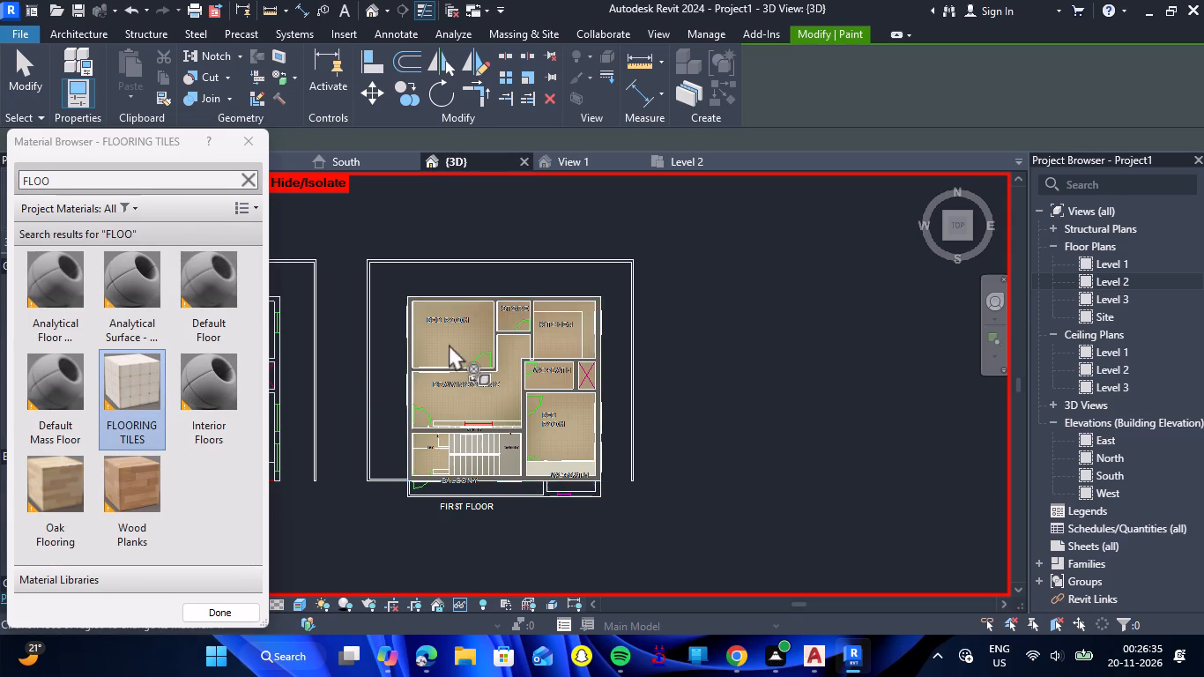
pyautogui.click(254, 138)
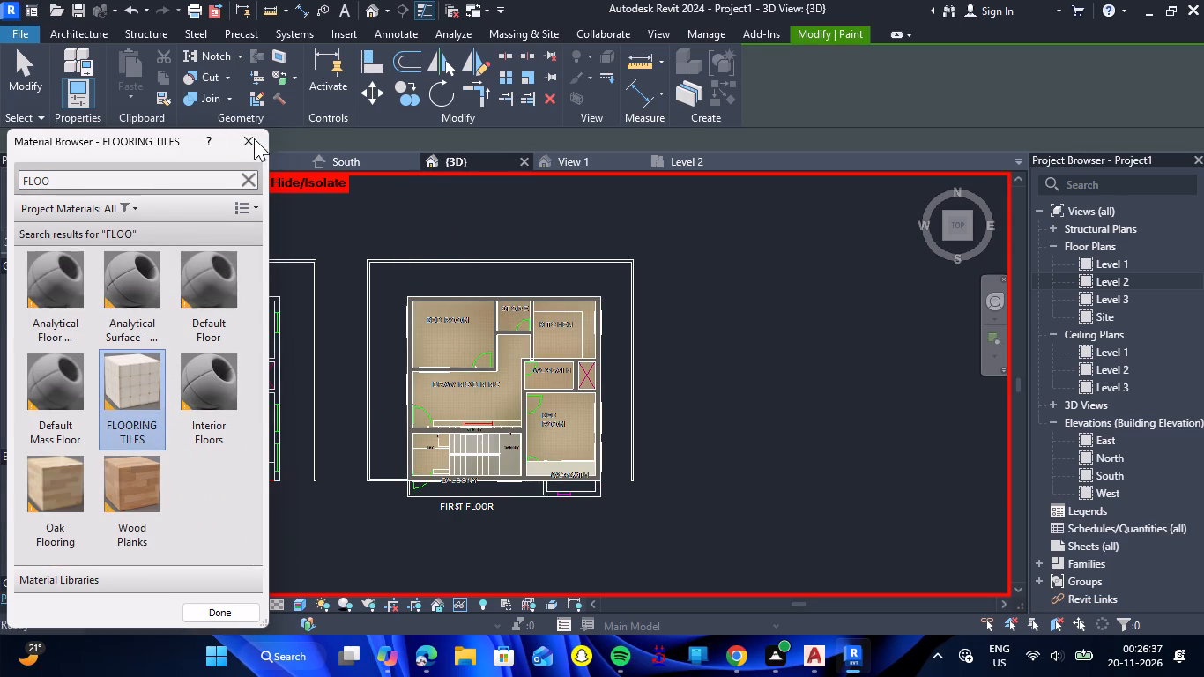
# Examine the tiled floor inside the house from a raised front angle, up close and as a whole.
pyautogui.click(958, 240)
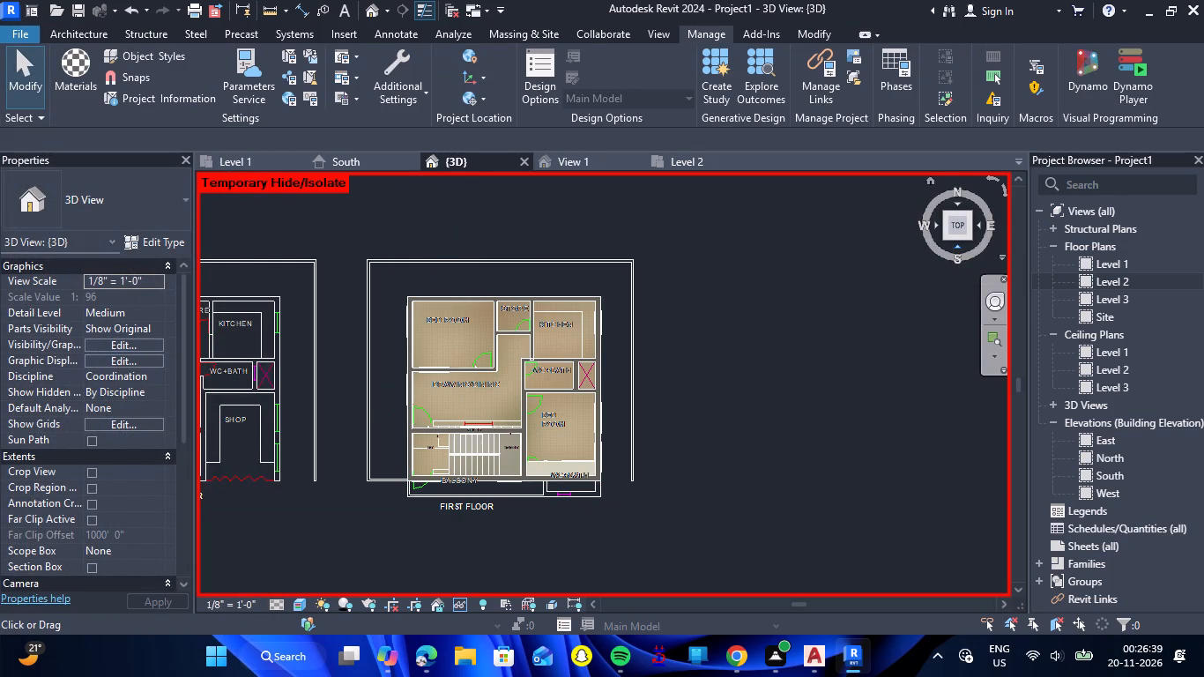
pyautogui.click(962, 213)
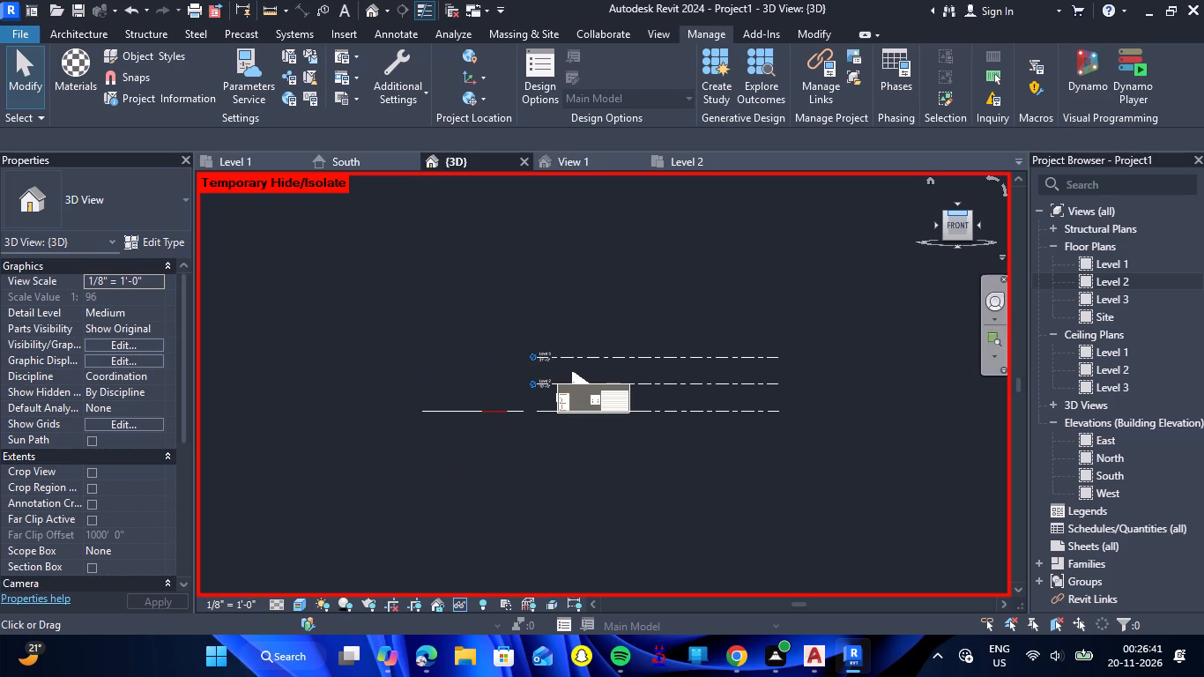
pyautogui.scroll(7, 626, 379)
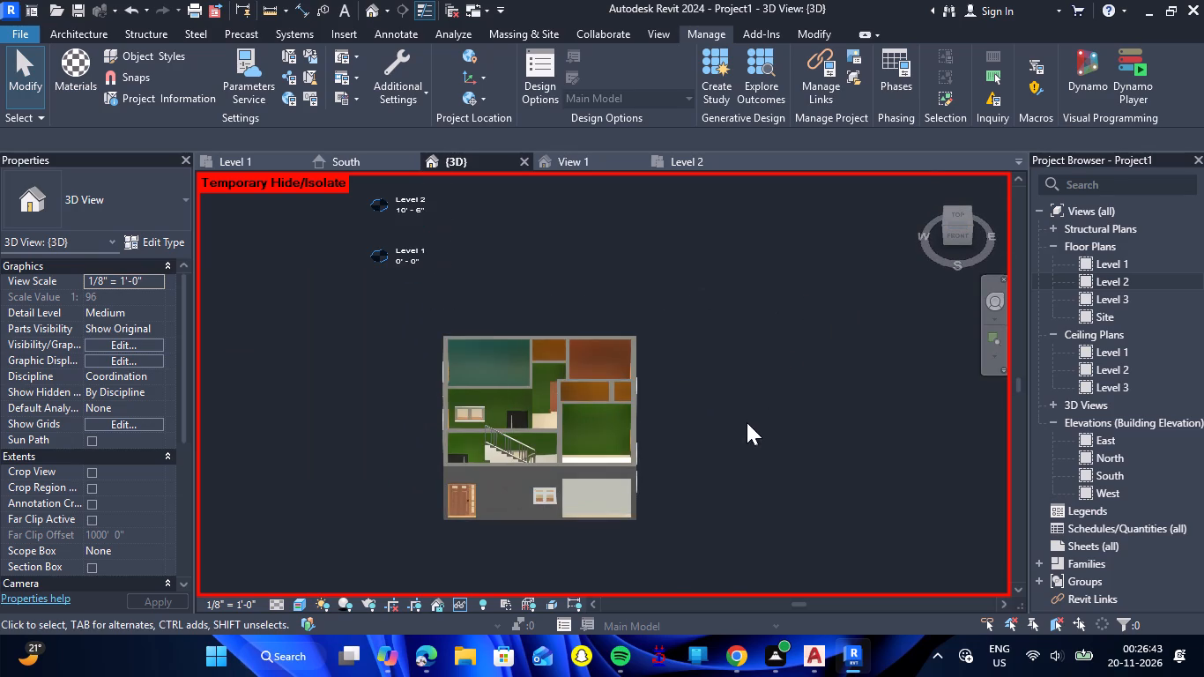
pyautogui.scroll(5, 754, 417)
pyautogui.press('Escape')
pyautogui.scroll(-5, 691, 376)
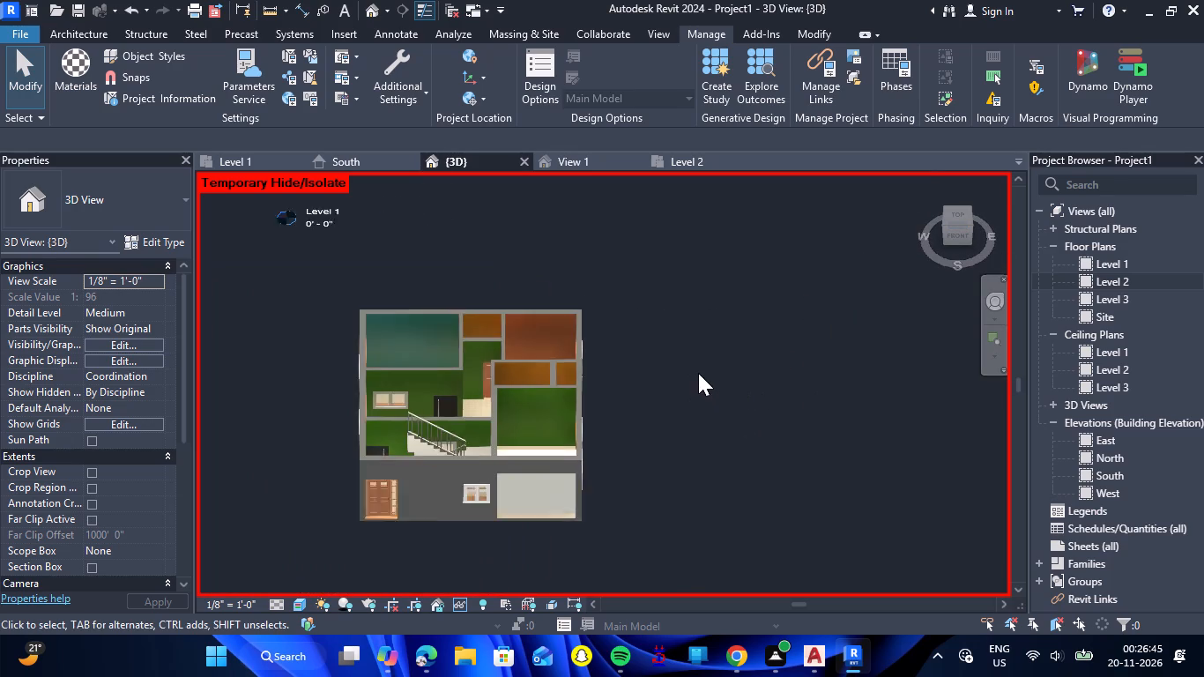
pyautogui.scroll(7, 508, 372)
pyautogui.scroll(7, 507, 445)
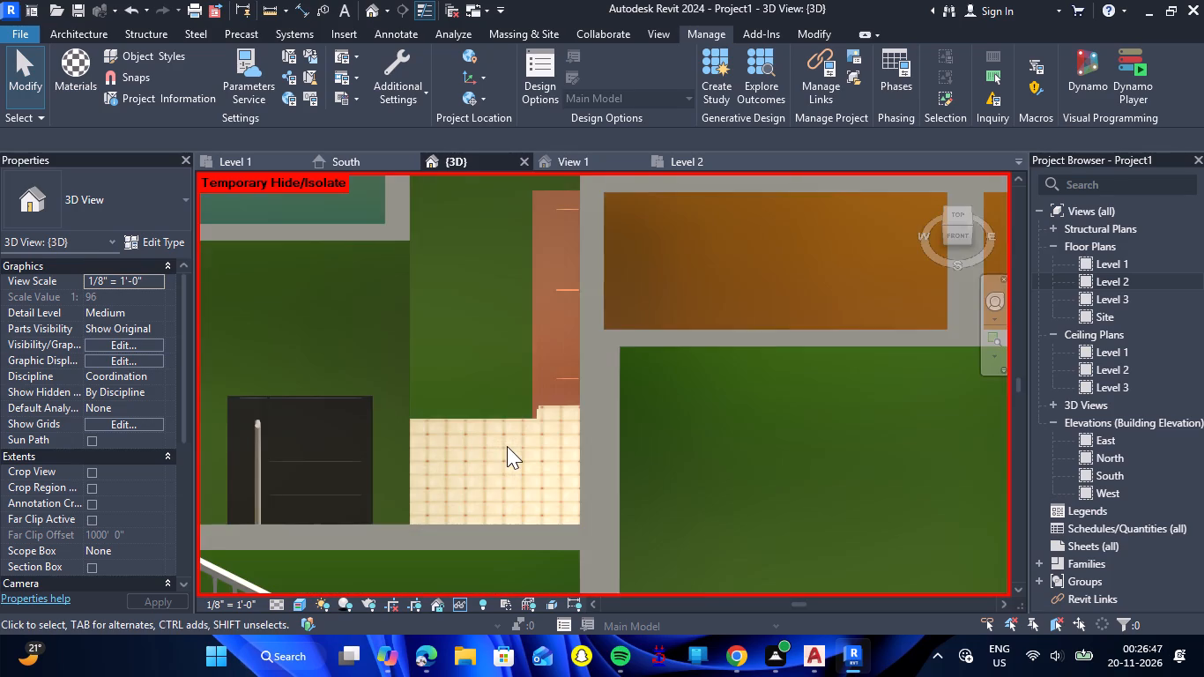
pyautogui.scroll(-9, 513, 432)
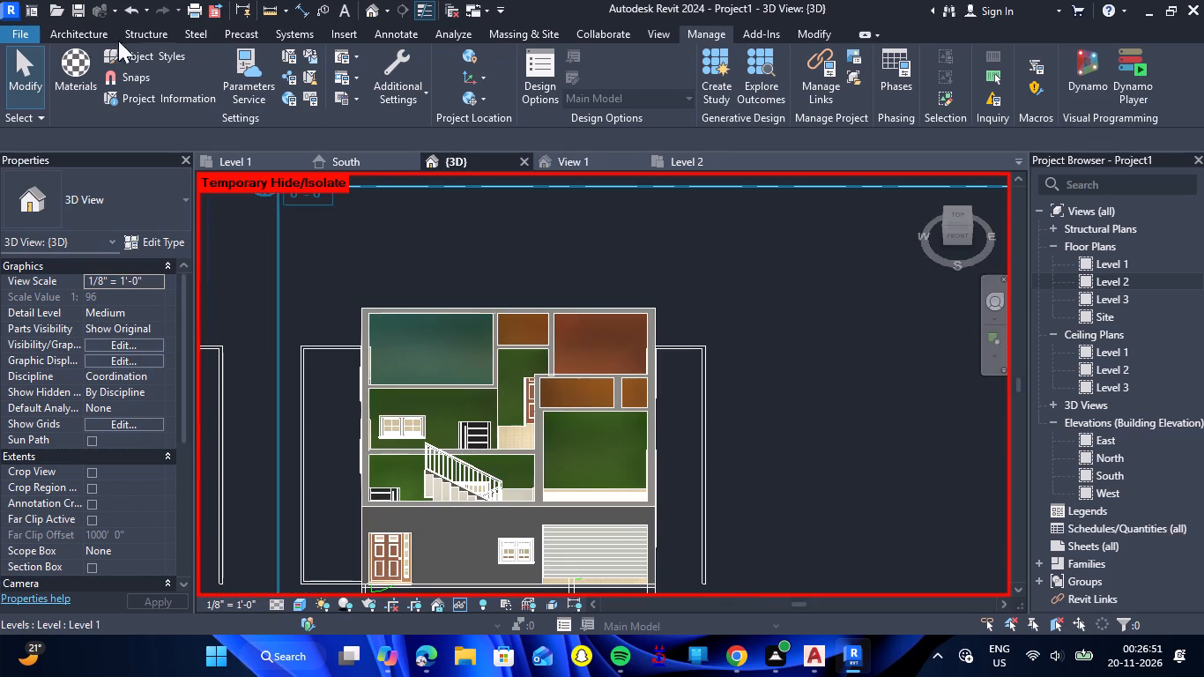
# Set the FLOORING TILES appearance image's sample size to 3'-0" wide and high, then accept the texture and material changes.
pyautogui.click(82, 71)
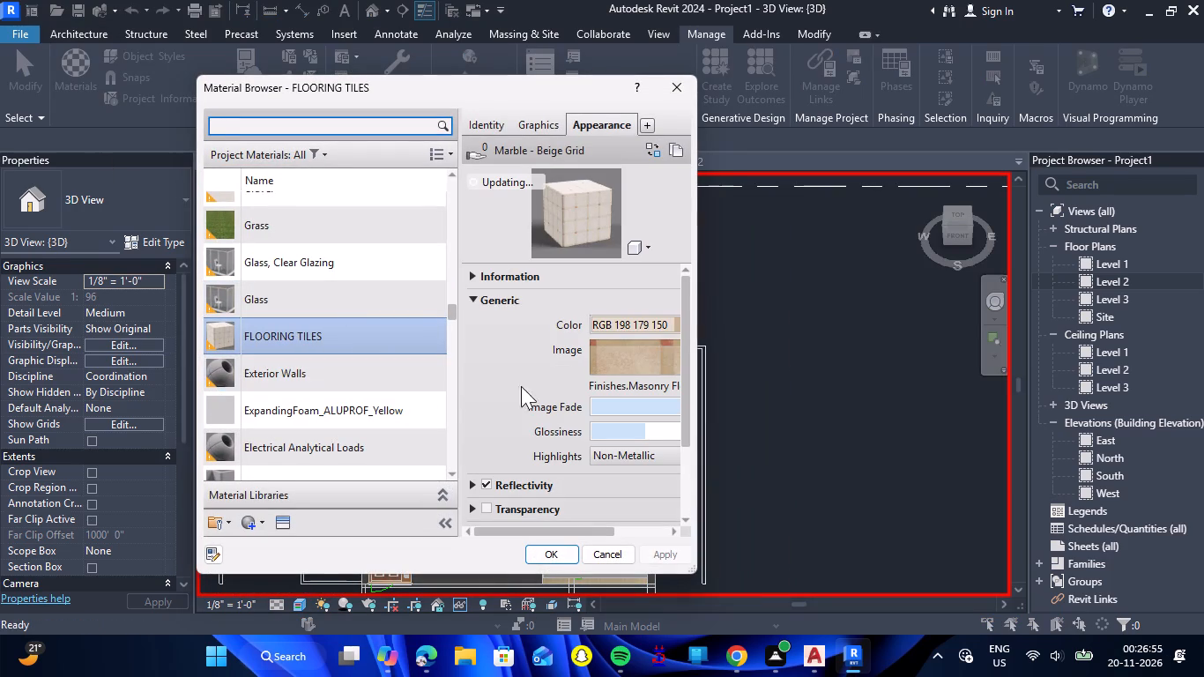
pyautogui.click(623, 363)
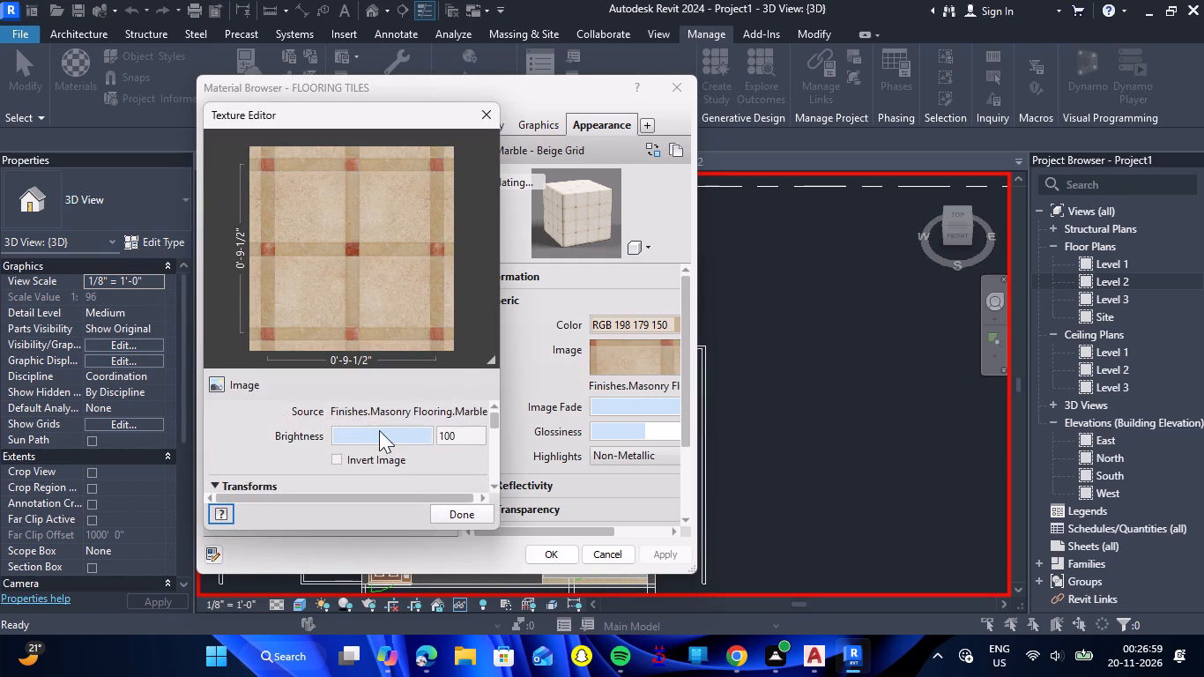
pyautogui.click(335, 458)
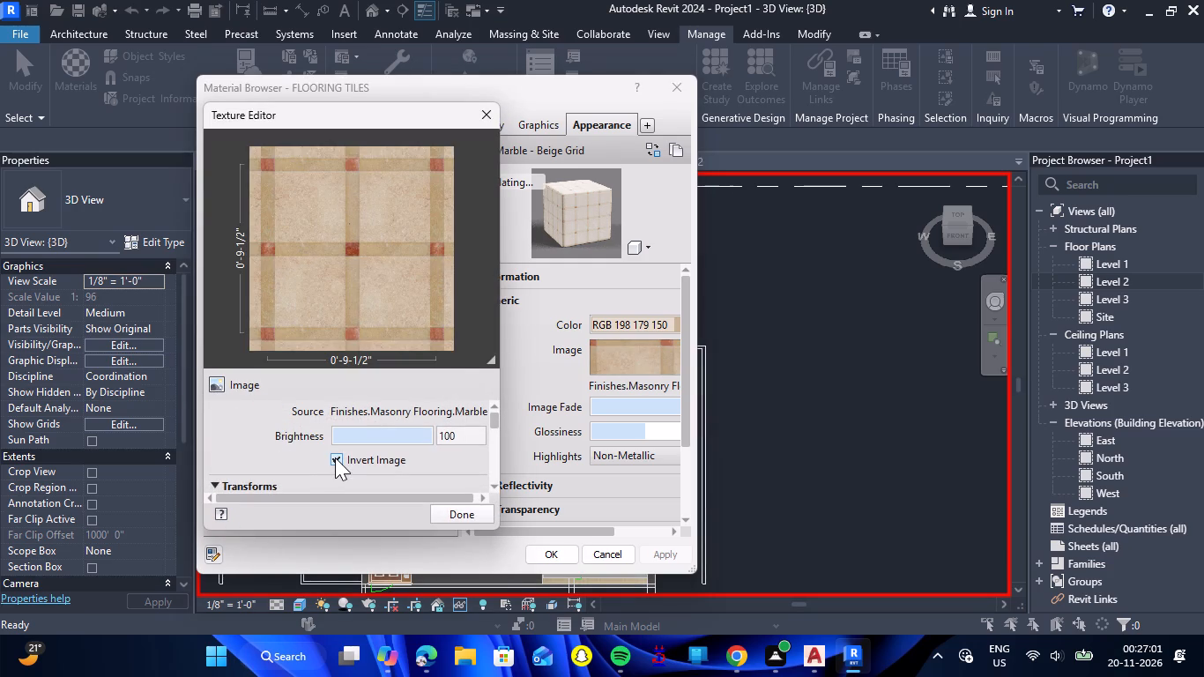
pyautogui.click(335, 458)
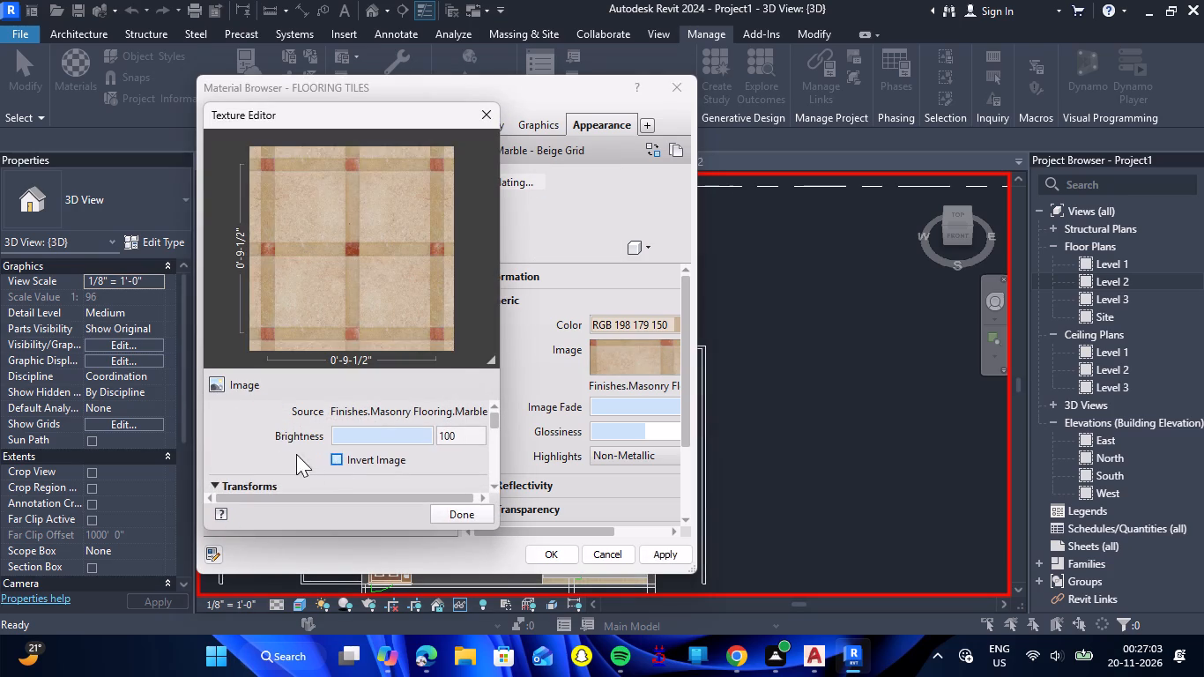
pyautogui.scroll(-5, 267, 436)
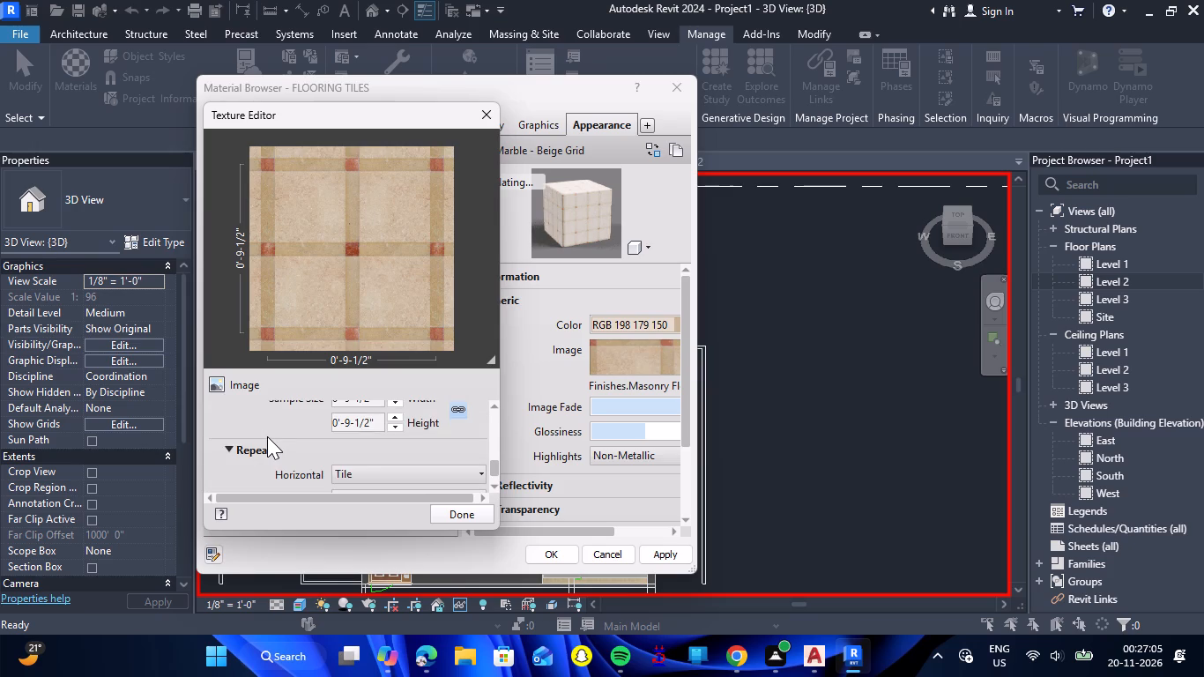
pyautogui.scroll(1, 267, 436)
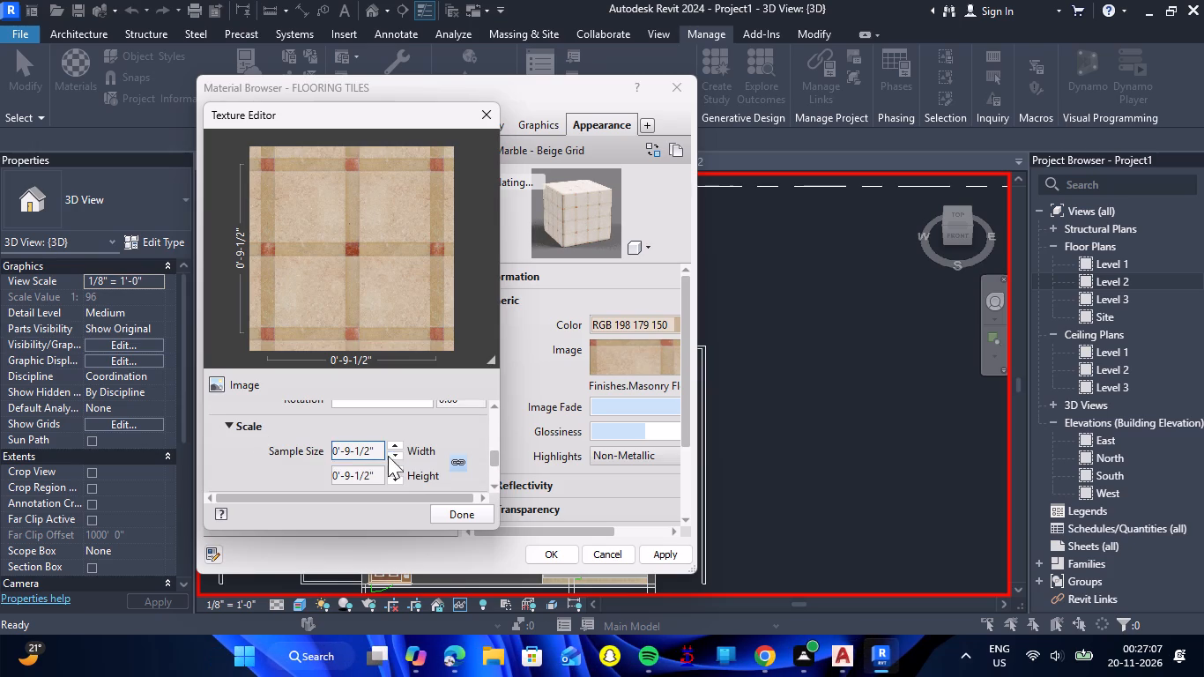
pyautogui.moveTo(380, 456); pyautogui.dragTo(327, 455)
pyautogui.click(379, 450)
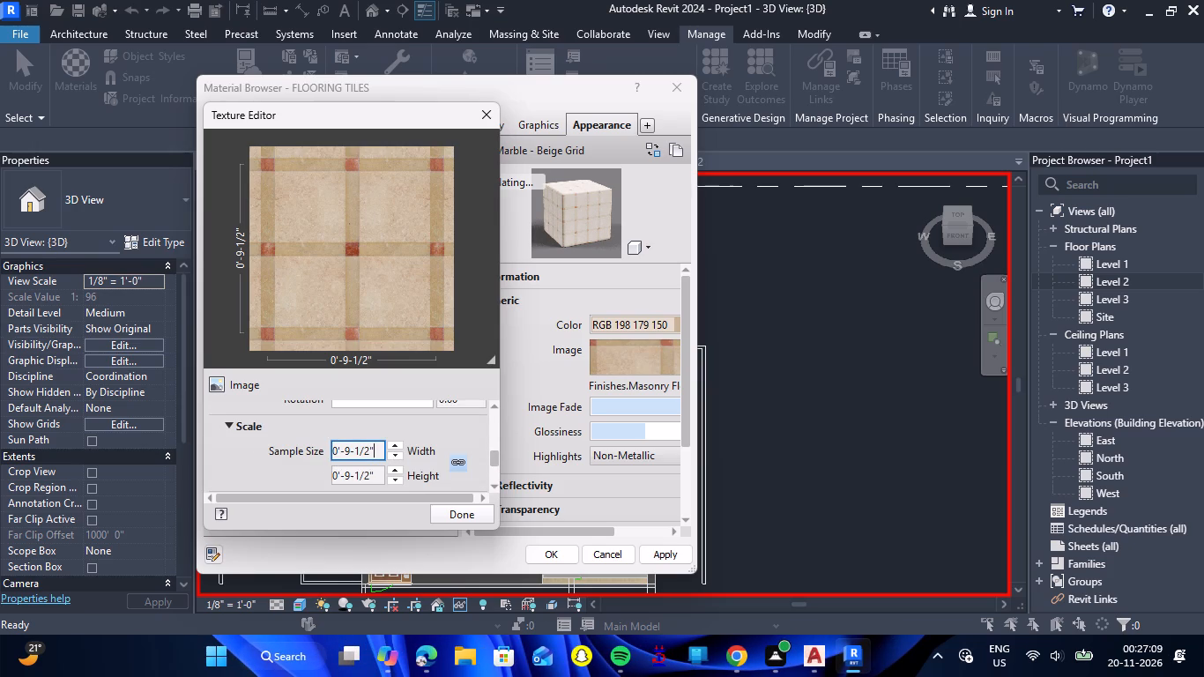
pyautogui.press('BackSpace')
pyautogui.press('BackSpace')
pyautogui.press('BackSpace')
pyautogui.press('BackSpace')
pyautogui.press('BackSpace')
pyautogui.press('BackSpace')
pyautogui.press('BackSpace')
pyautogui.press('BackSpace')
pyautogui.press('BackSpace')
pyautogui.press('BackSpace')
pyautogui.press('BackSpace')
pyautogui.press('BackSpace')
pyautogui.press('BackSpace')
pyautogui.press('BackSpace')
pyautogui.press('BackSpace')
pyautogui.press('BackSpace')
pyautogui.press('BackSpace')
pyautogui.press('BackSpace')
pyautogui.press('BackSpace')
pyautogui.press('BackSpace')
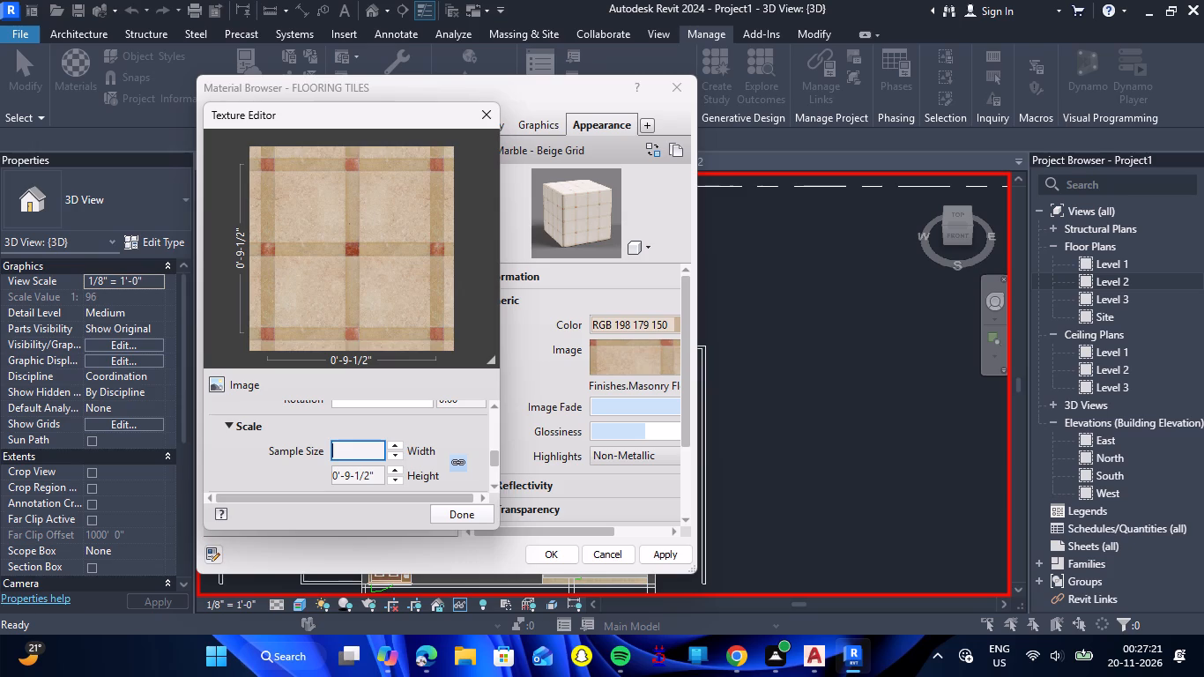
pyautogui.write("3'")
pyautogui.press('Return')
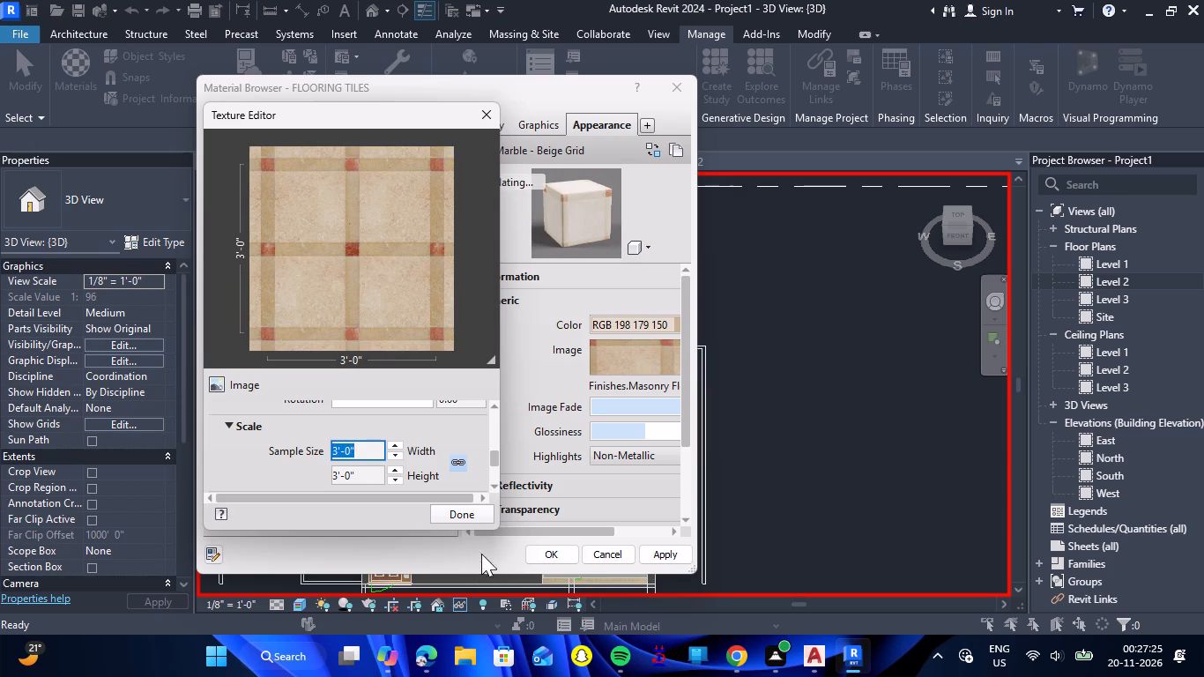
pyautogui.click(468, 517)
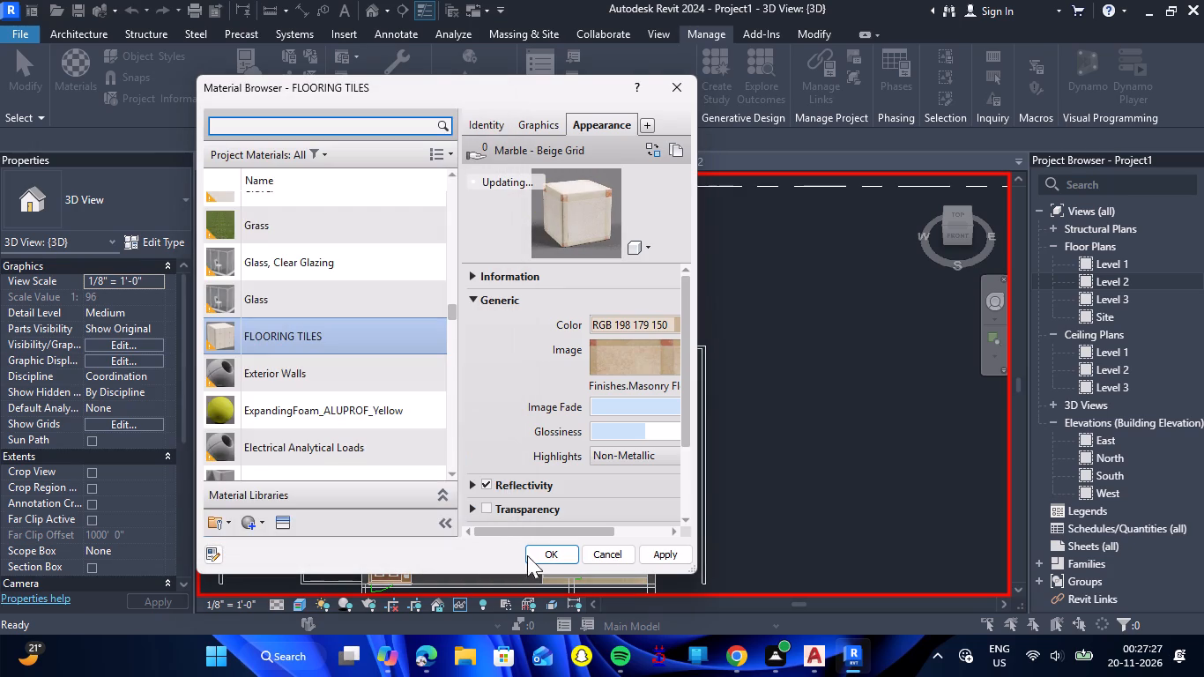
pyautogui.click(552, 559)
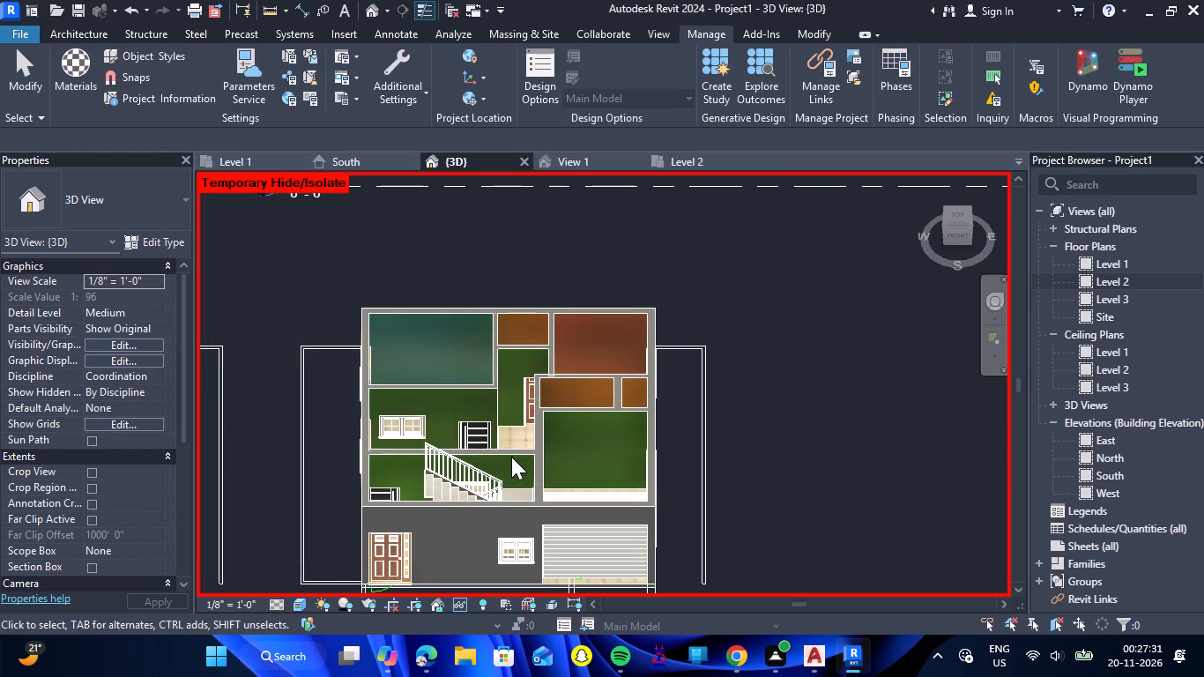
# Reset the temporary hide/isolate of elements in the 3D view.
pyautogui.scroll(8, 511, 457)
pyautogui.scroll(-5, 533, 447)
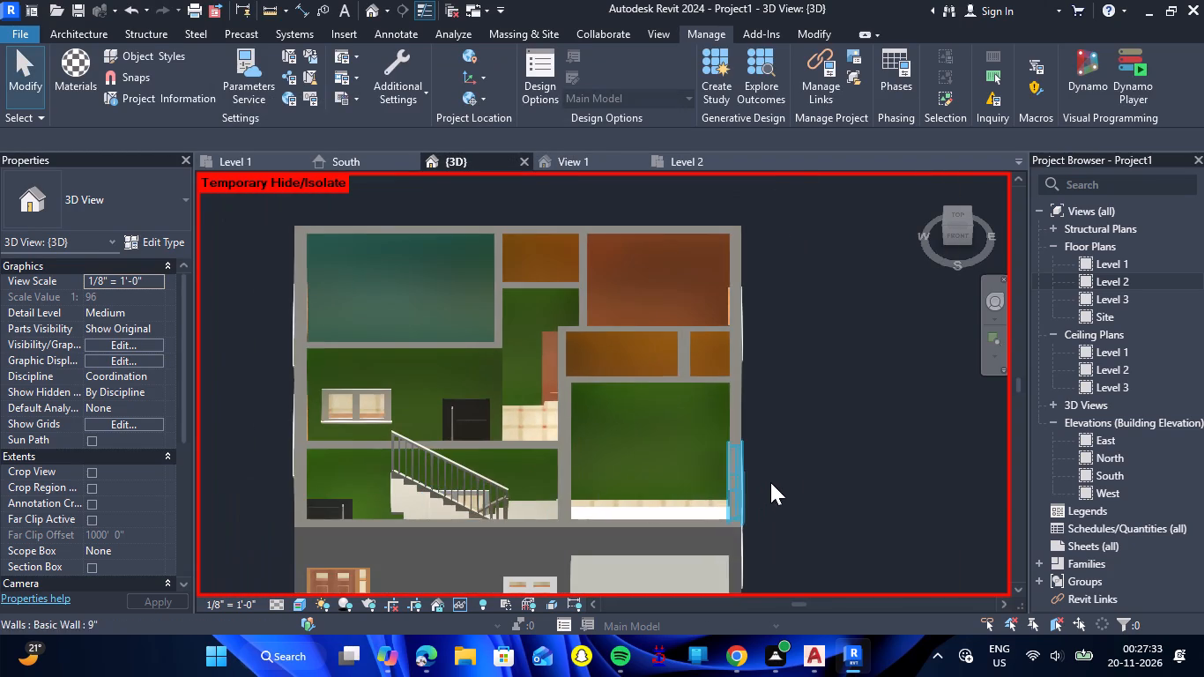
pyautogui.scroll(-2, 770, 482)
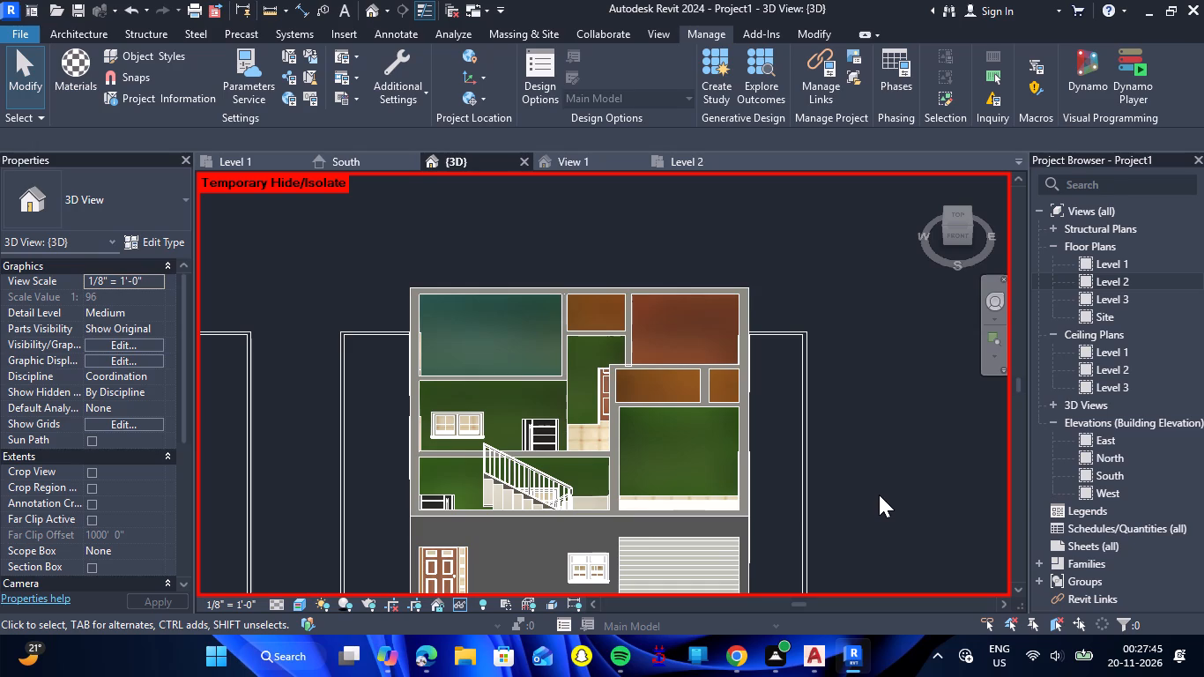
pyautogui.scroll(-2, 864, 485)
pyautogui.scroll(4, 846, 506)
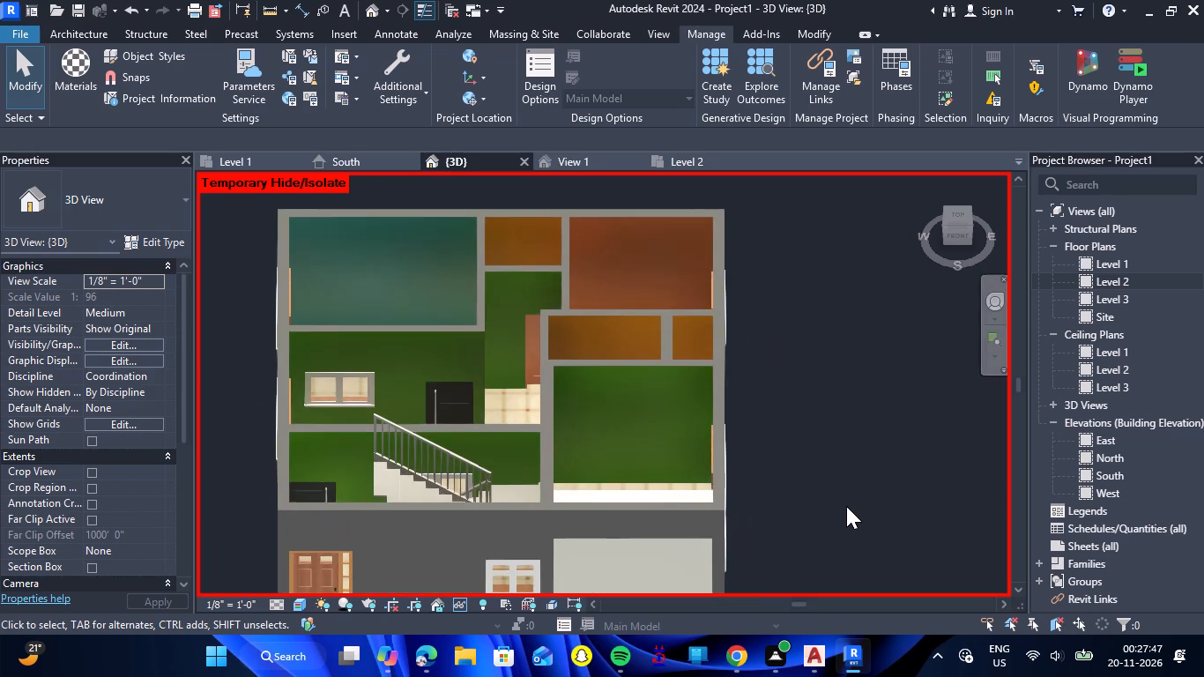
pyautogui.scroll(-4, 839, 391)
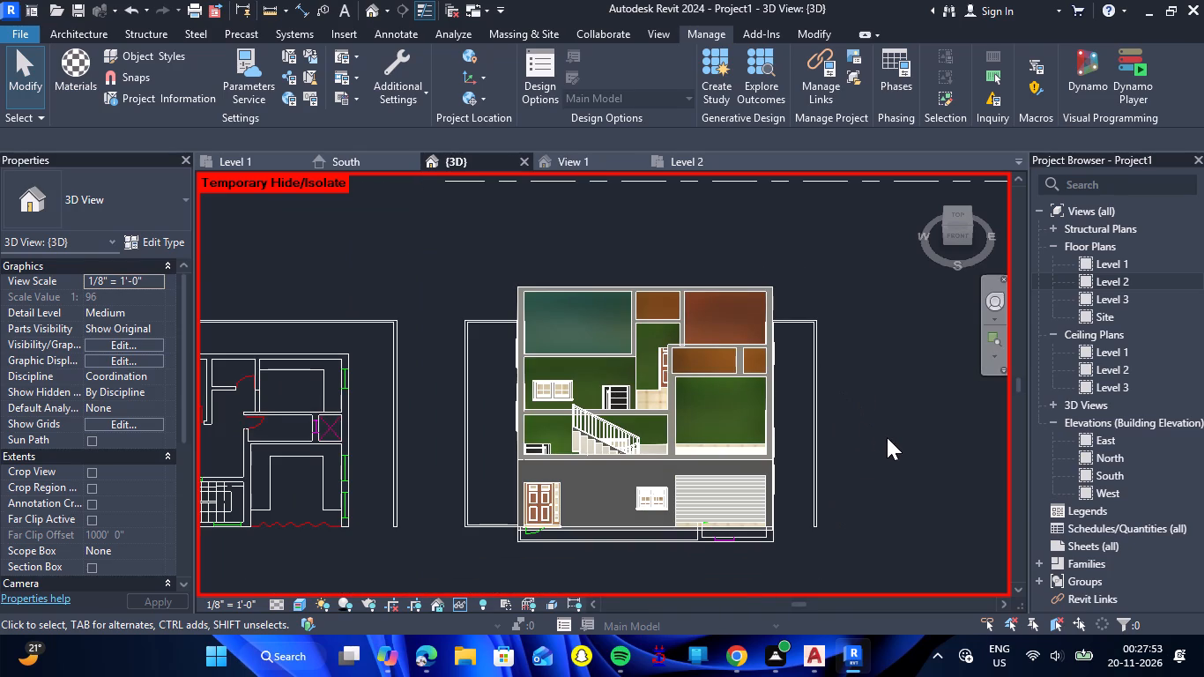
pyautogui.write('HR')
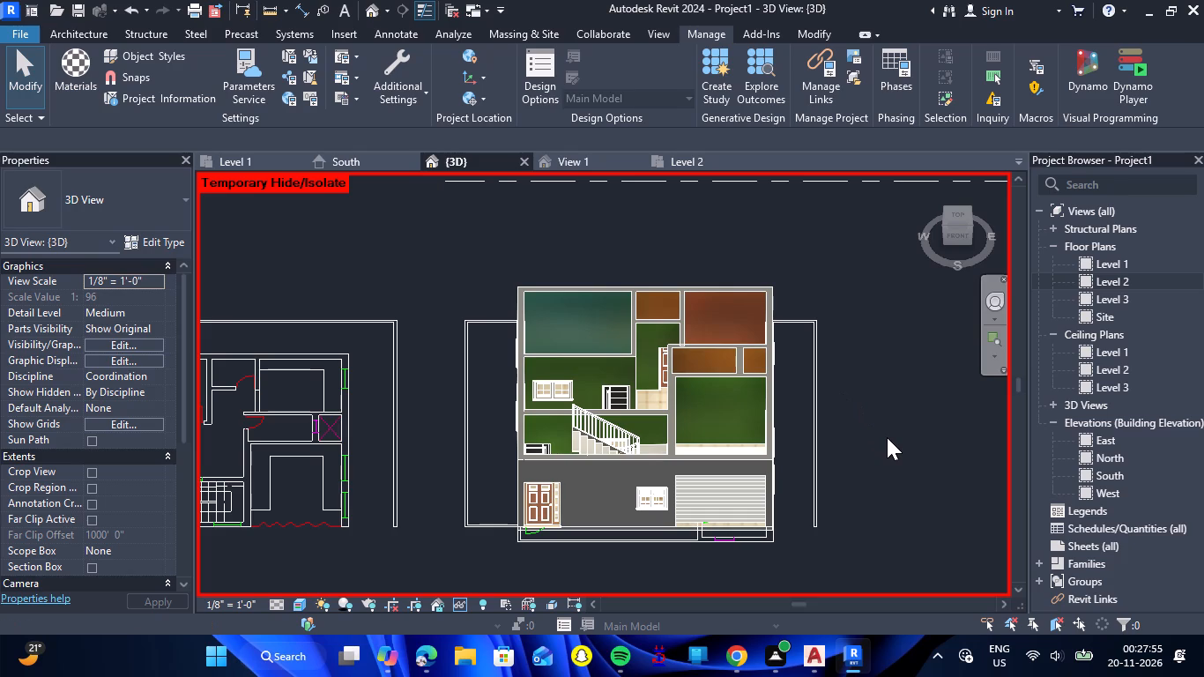
# Set the unconnected height of the upper floor's rear 9" wall to 10' 6".
pyautogui.scroll(-2, 818, 345)
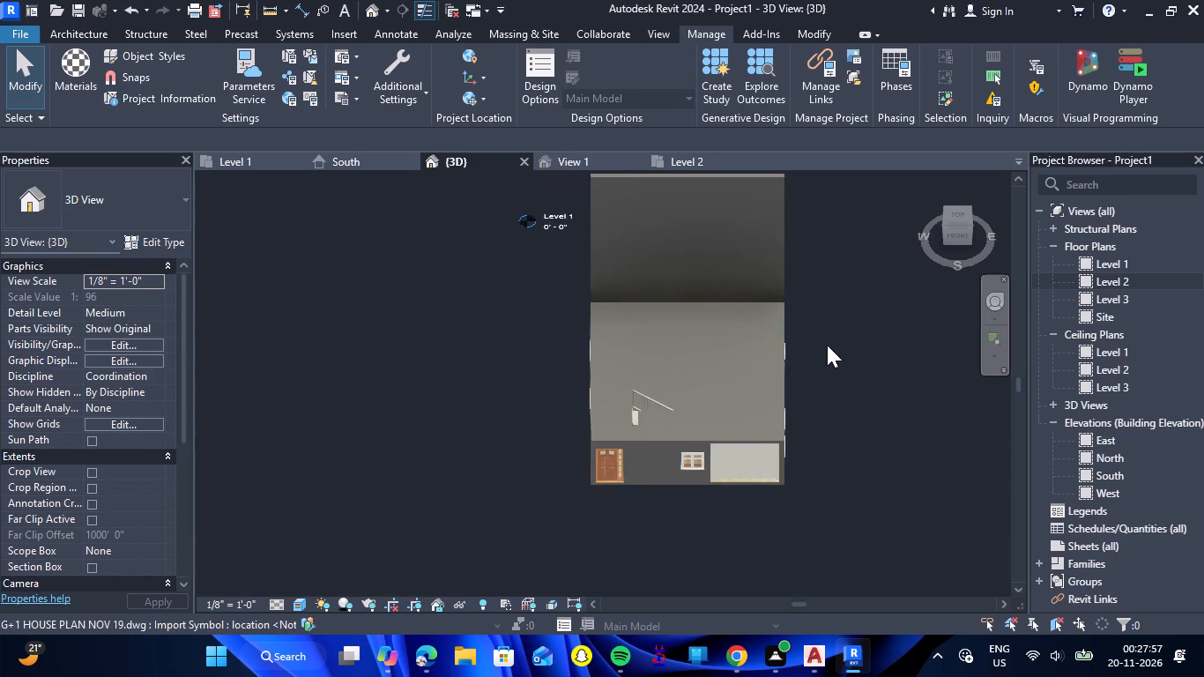
pyautogui.scroll(-1, 827, 345)
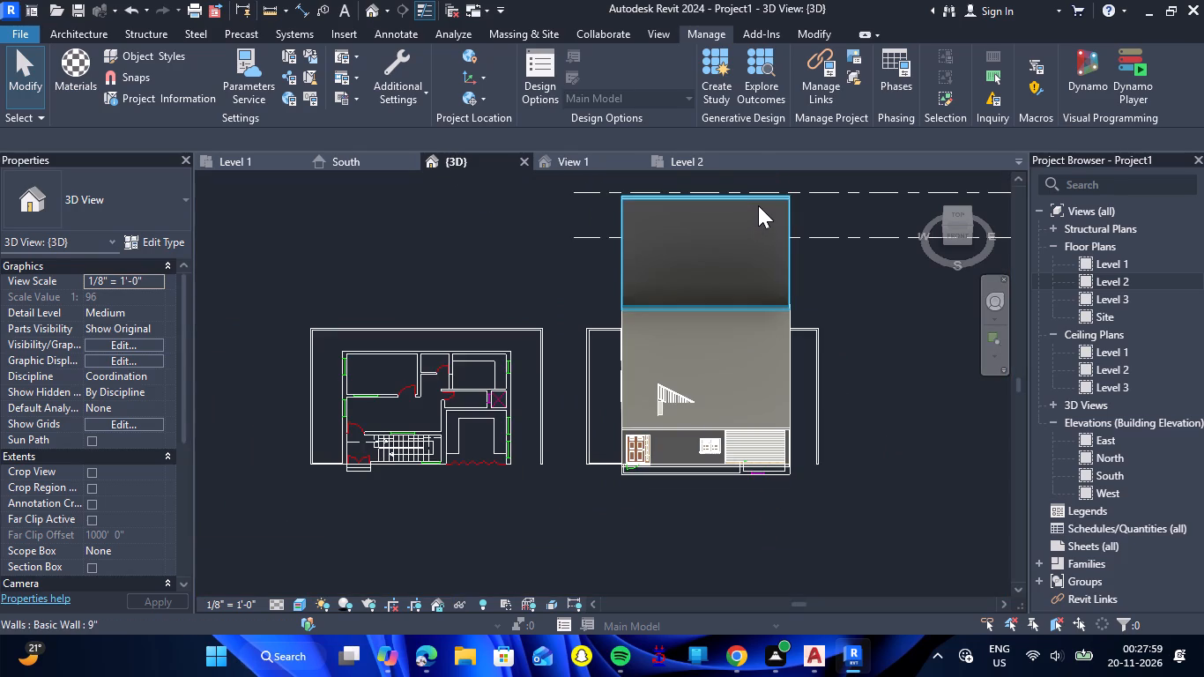
pyautogui.click(758, 205)
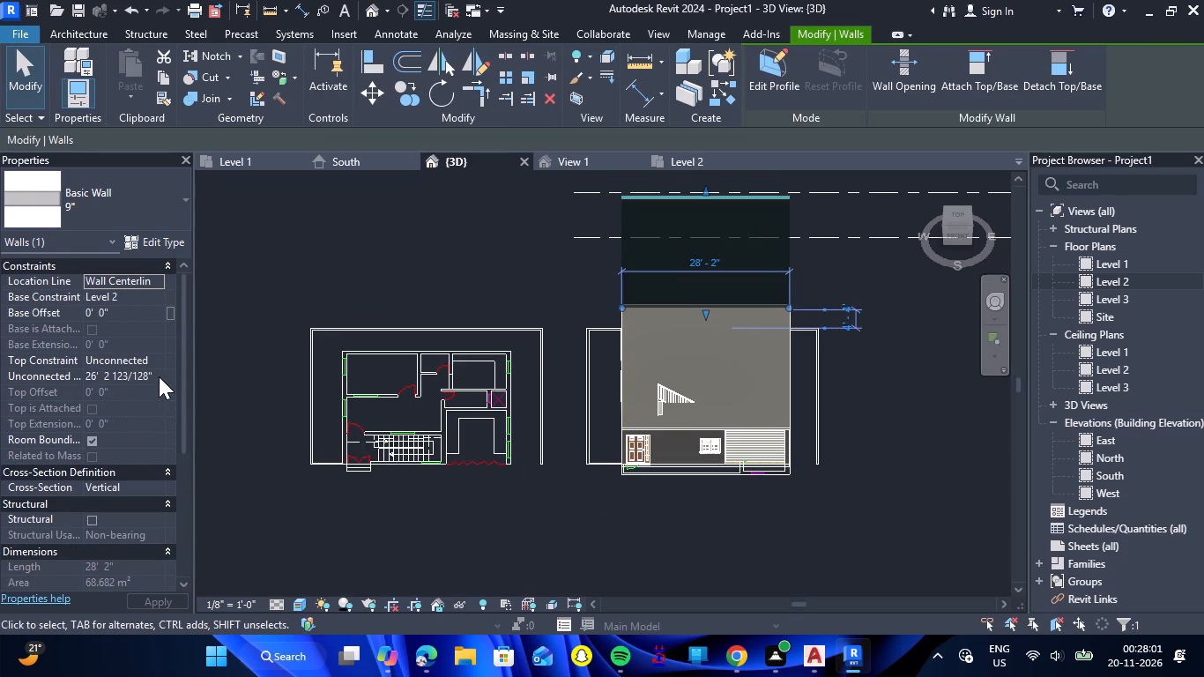
pyautogui.click(159, 376)
pyautogui.press('BackSpace')
pyautogui.press('BackSpace')
pyautogui.press('BackSpace')
pyautogui.press('BackSpace')
pyautogui.press('BackSpace')
pyautogui.press('BackSpace')
pyautogui.press('BackSpace')
pyautogui.press('BackSpace')
pyautogui.press('BackSpace')
pyautogui.press('BackSpace')
pyautogui.press('BackSpace')
pyautogui.press('BackSpace')
pyautogui.press('BackSpace')
pyautogui.press('BackSpace')
pyautogui.press('BackSpace')
pyautogui.press('BackSpace')
pyautogui.press('BackSpace')
pyautogui.press('BackSpace')
pyautogui.press('BackSpace')
pyautogui.press('BackSpace')
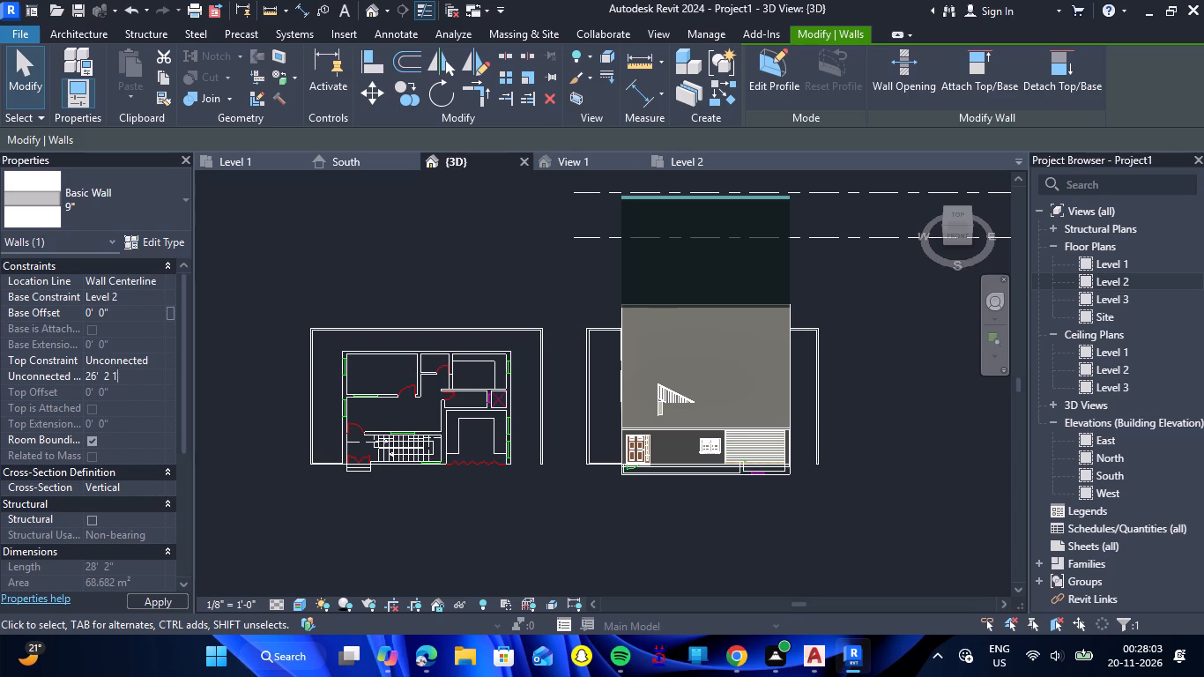
pyautogui.write("10'6")
pyautogui.hotkey('shift', '"')
pyautogui.press('Return')
pyautogui.click(564, 277)
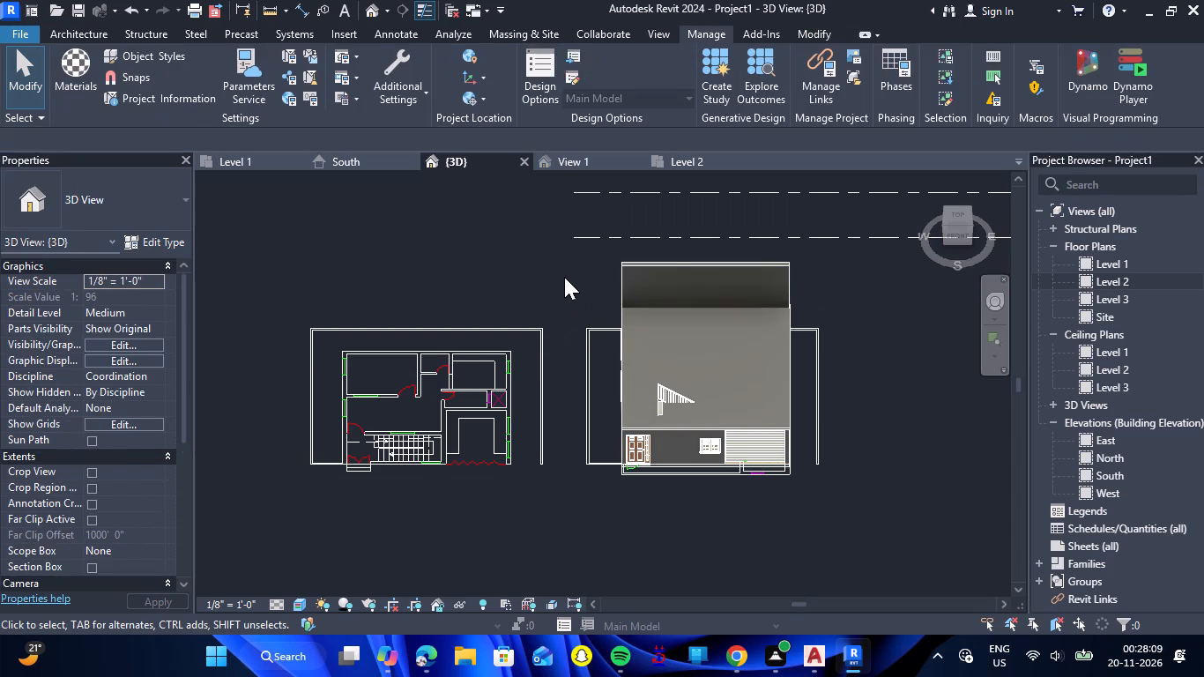
# In the Level 2 floor plan, draw a 9" wall along the east side from the rear wall to the floor's front edge.
pyautogui.click(255, 167)
pyautogui.click(665, 170)
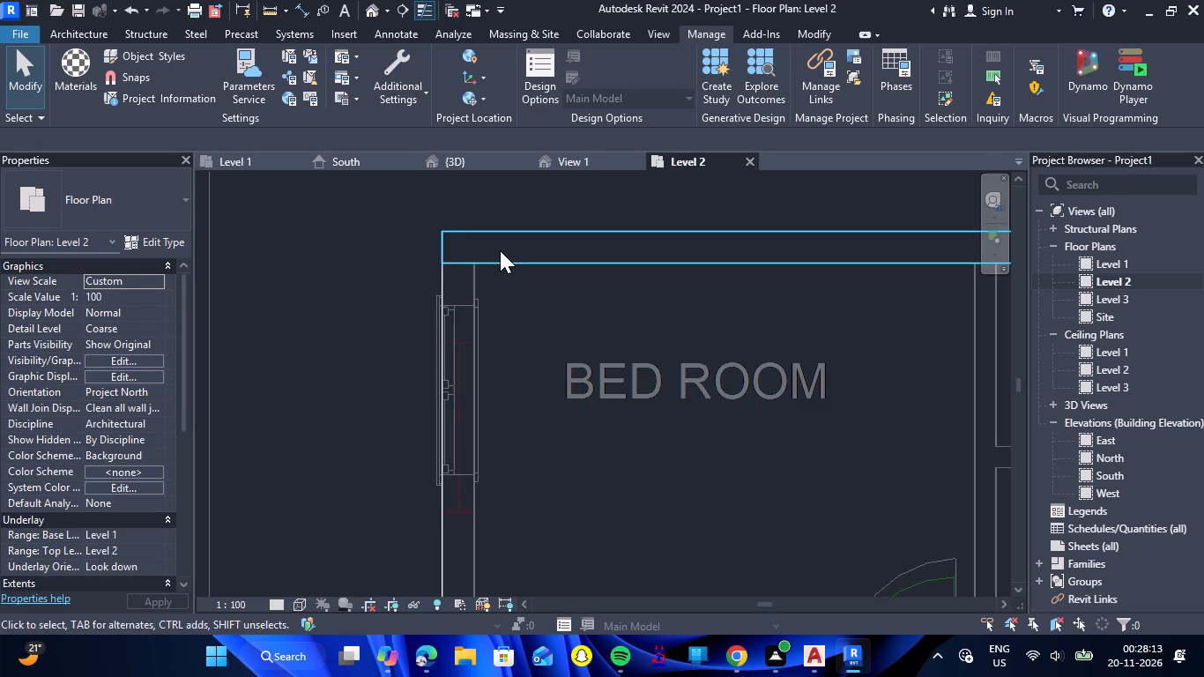
pyautogui.scroll(-9, 500, 250)
pyautogui.scroll(6, 830, 302)
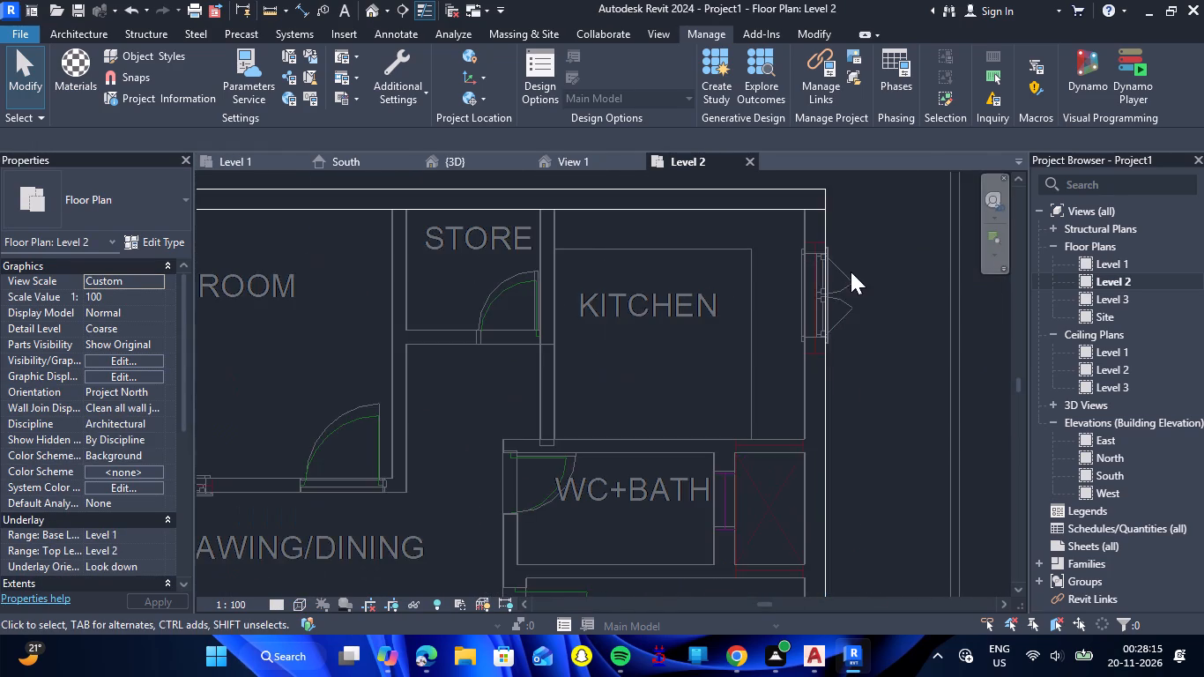
pyautogui.scroll(2, 856, 254)
pyautogui.scroll(-4, 854, 212)
pyautogui.scroll(5, 856, 189)
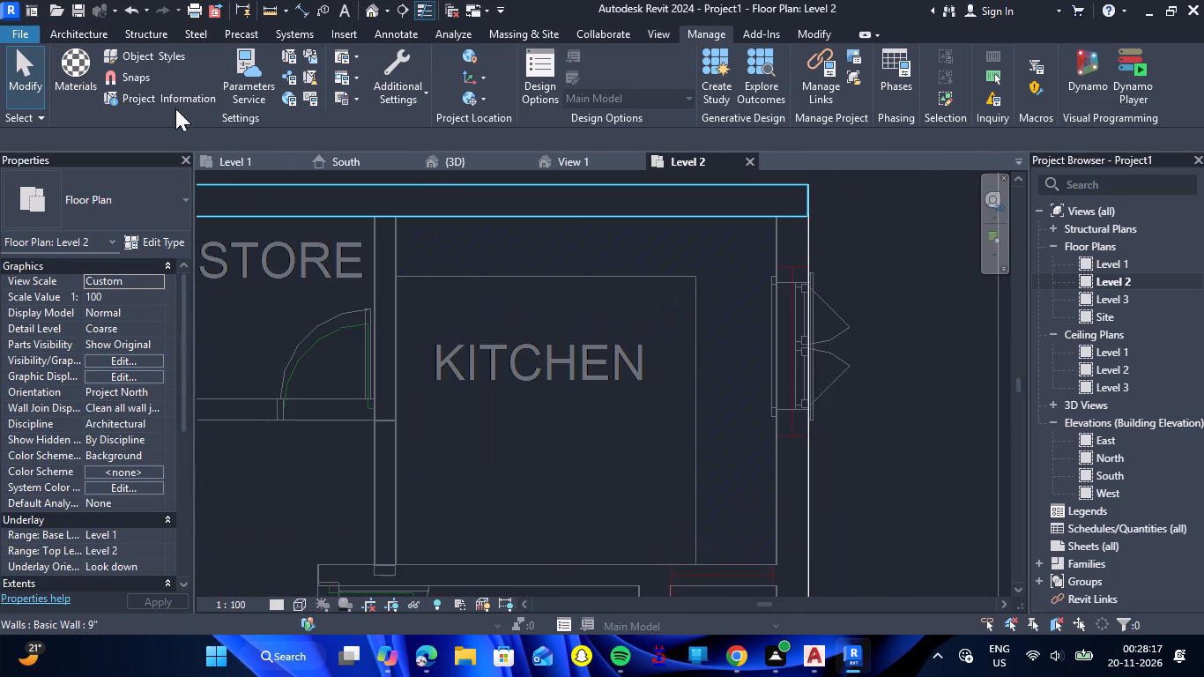
pyautogui.click(58, 31)
pyautogui.click(79, 58)
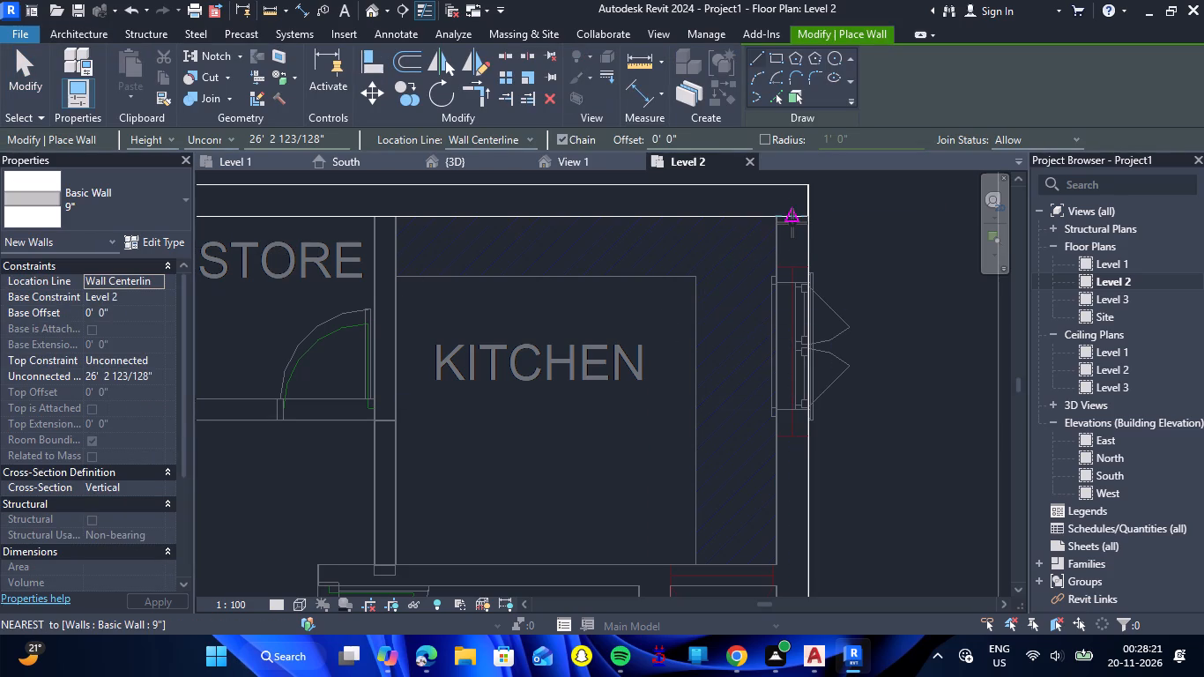
pyautogui.scroll(6, 792, 223)
pyautogui.click(792, 207)
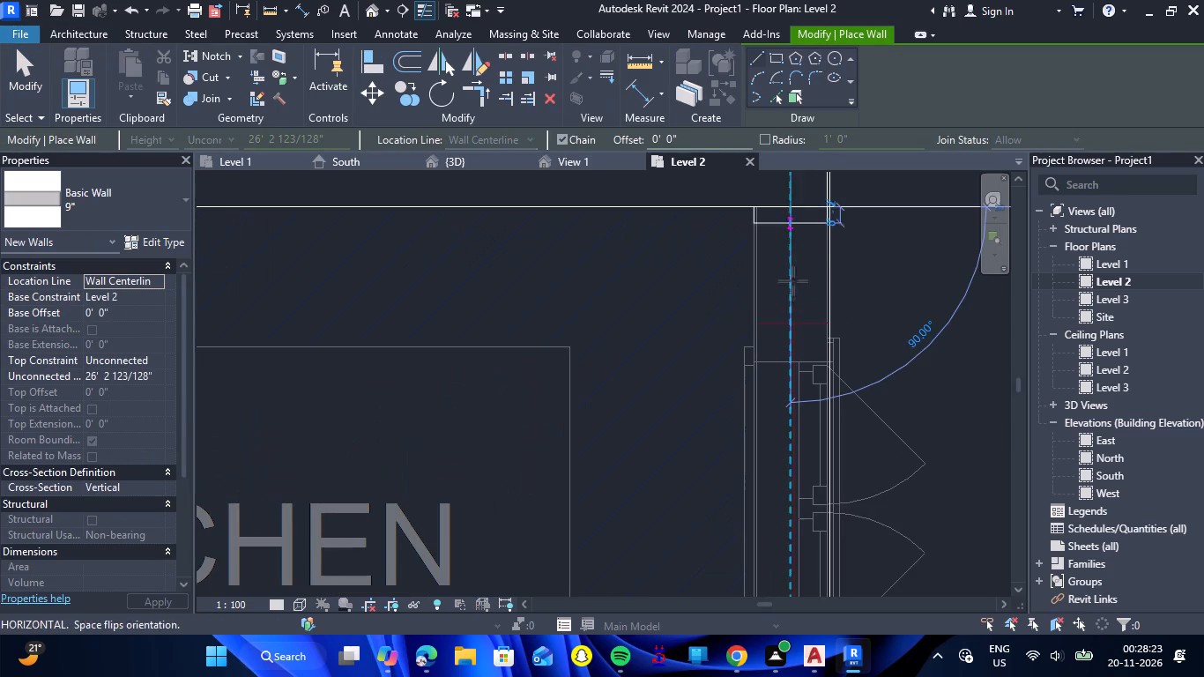
pyautogui.scroll(-17, 799, 336)
pyautogui.scroll(-5, 800, 336)
pyautogui.scroll(6, 799, 479)
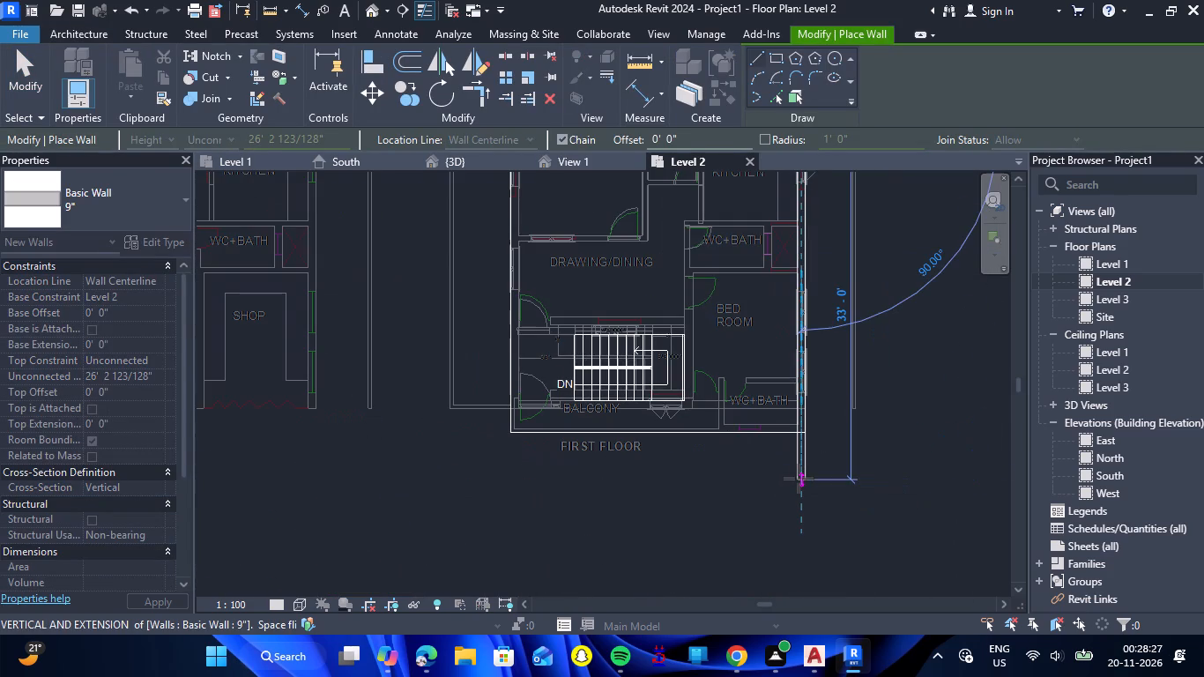
pyautogui.scroll(7, 799, 479)
pyautogui.scroll(6, 801, 370)
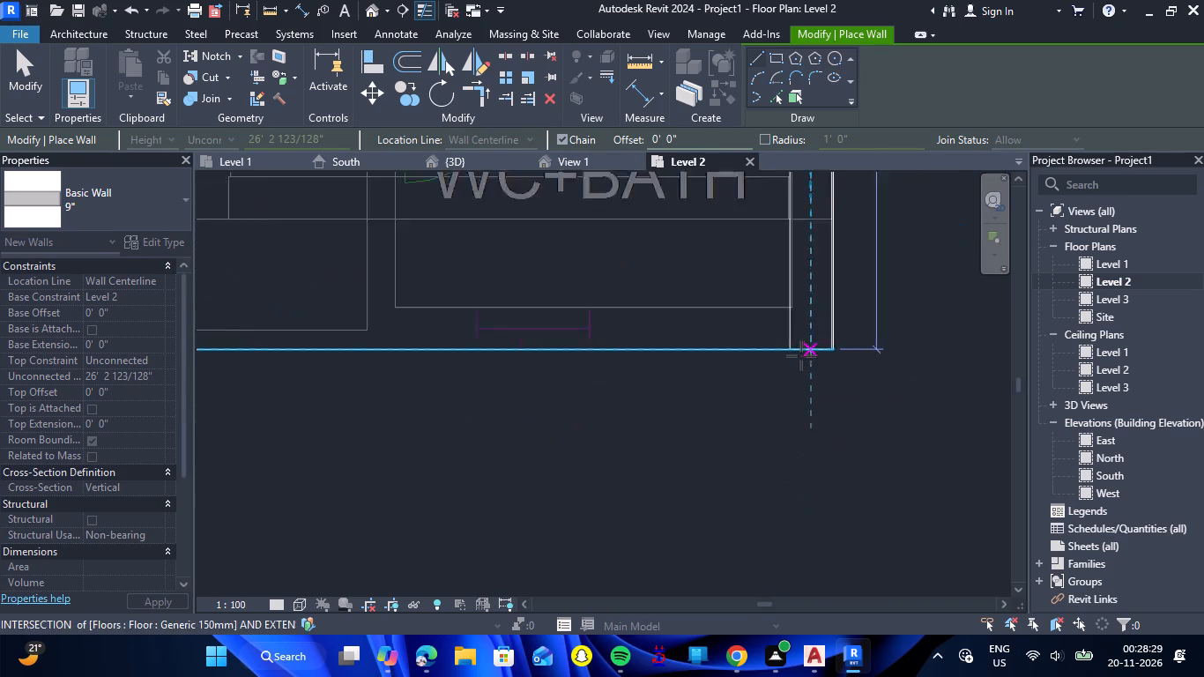
pyautogui.scroll(6, 800, 350)
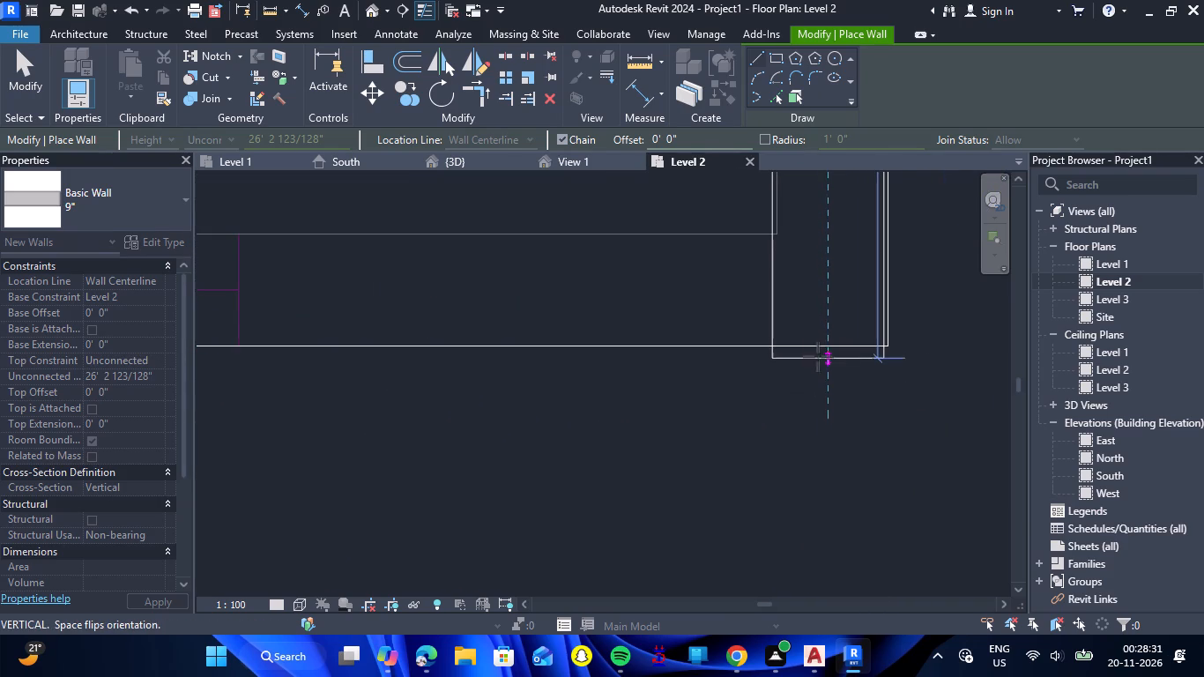
pyautogui.click(829, 346)
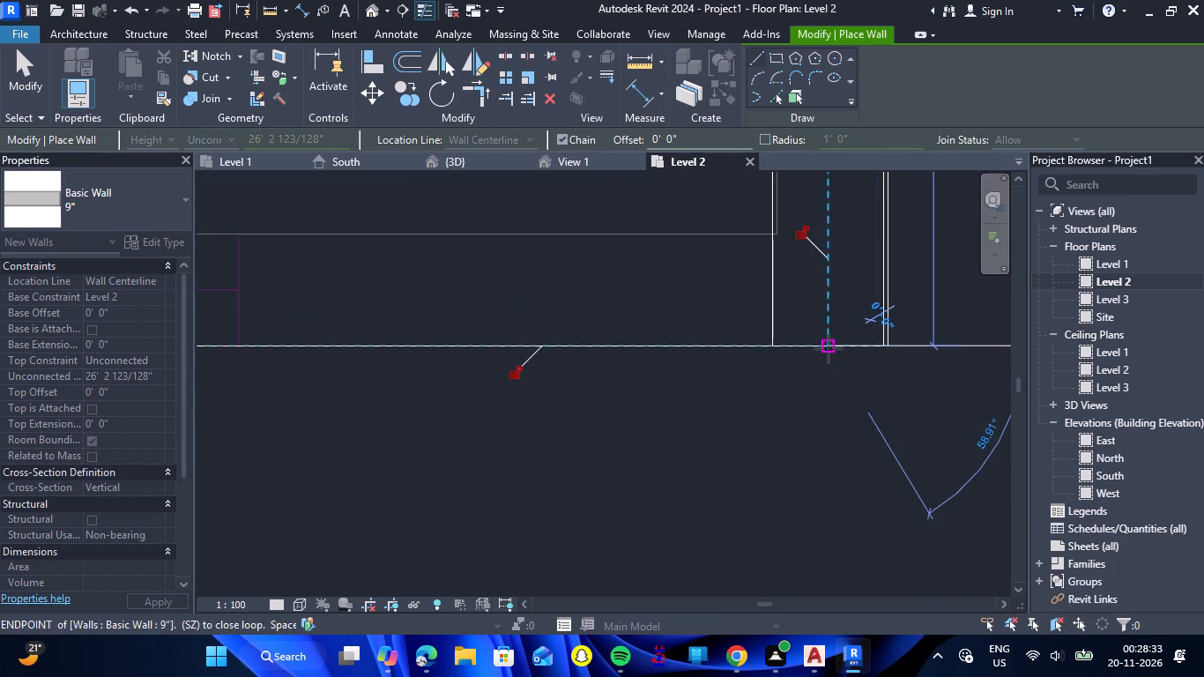
pyautogui.scroll(-4, 844, 393)
pyautogui.press('Escape')
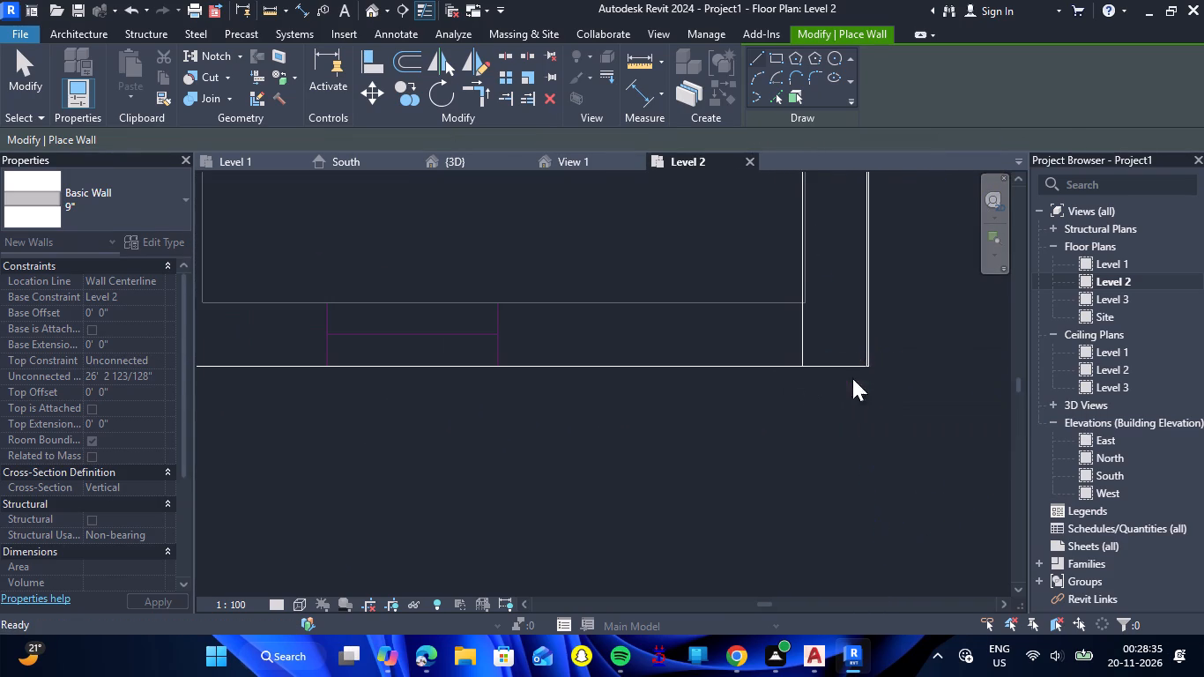
# Draw a 9" wall about 8' long along the front edge, from the east wall westward past the front WC+BATH.
pyautogui.scroll(4, 868, 346)
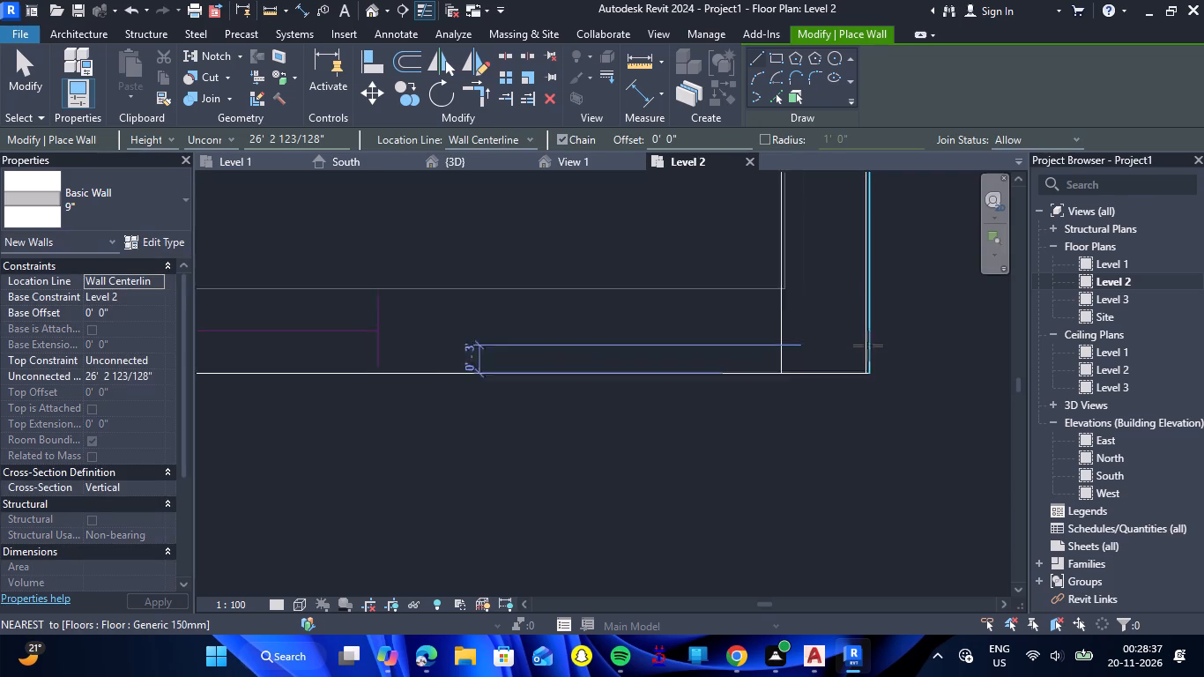
pyautogui.scroll(2, 868, 346)
pyautogui.click(861, 320)
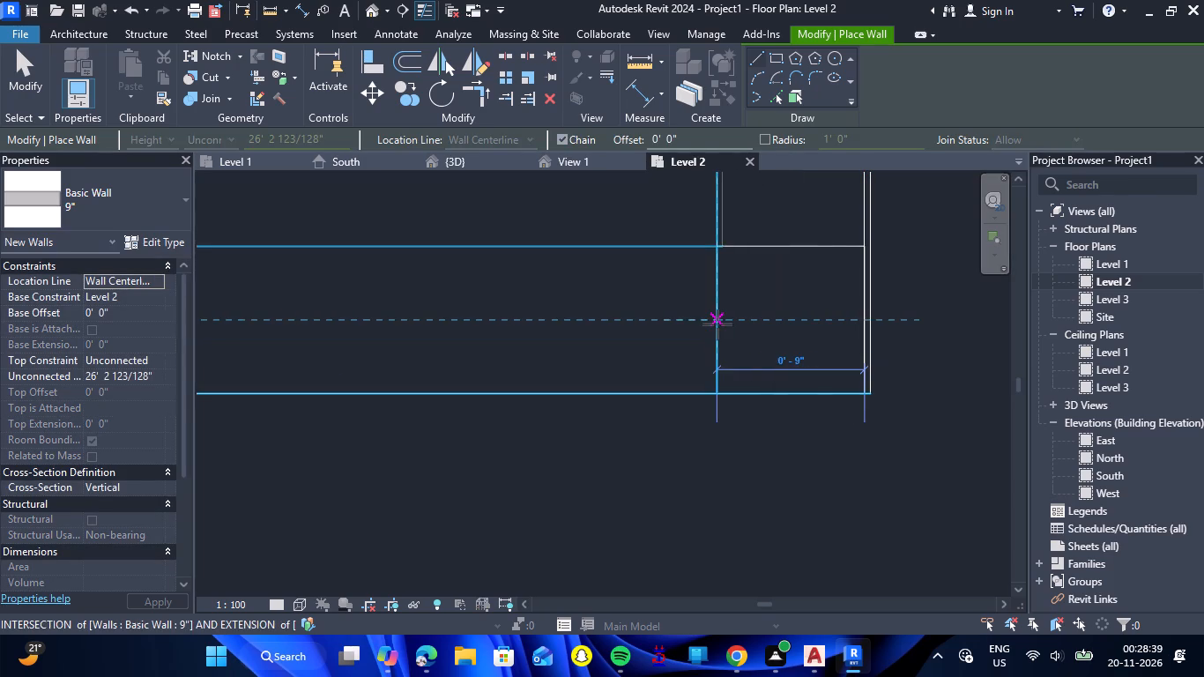
pyautogui.scroll(-11, 706, 330)
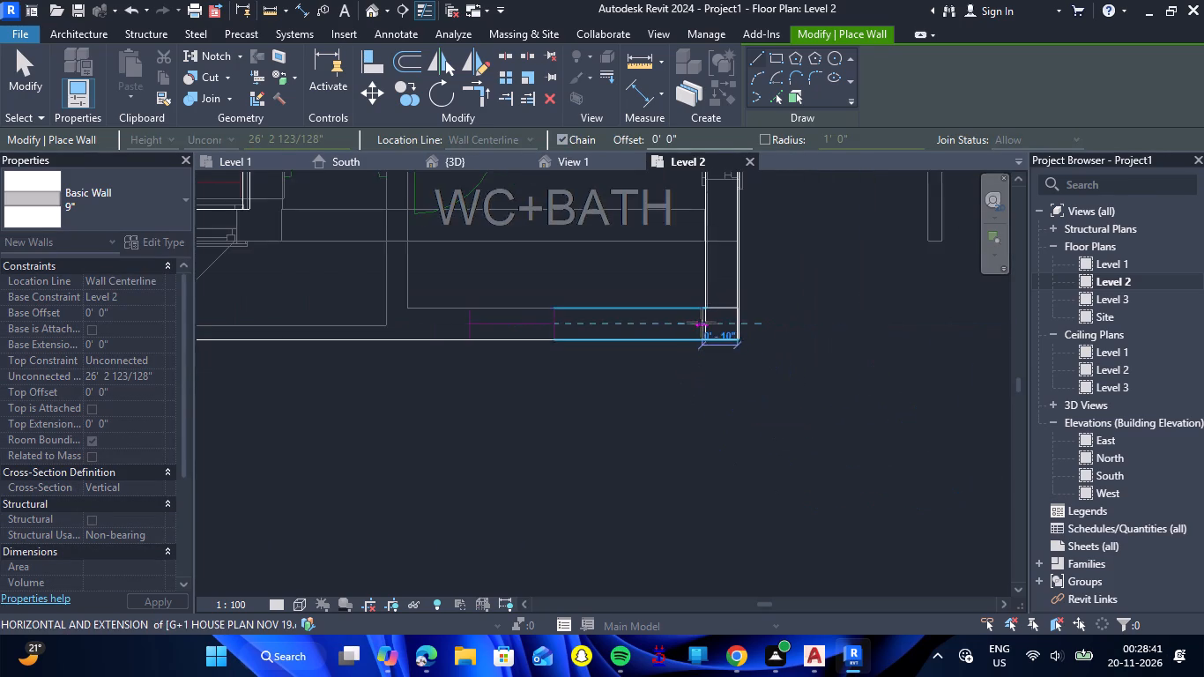
pyautogui.scroll(-5, 702, 323)
pyautogui.scroll(8, 561, 324)
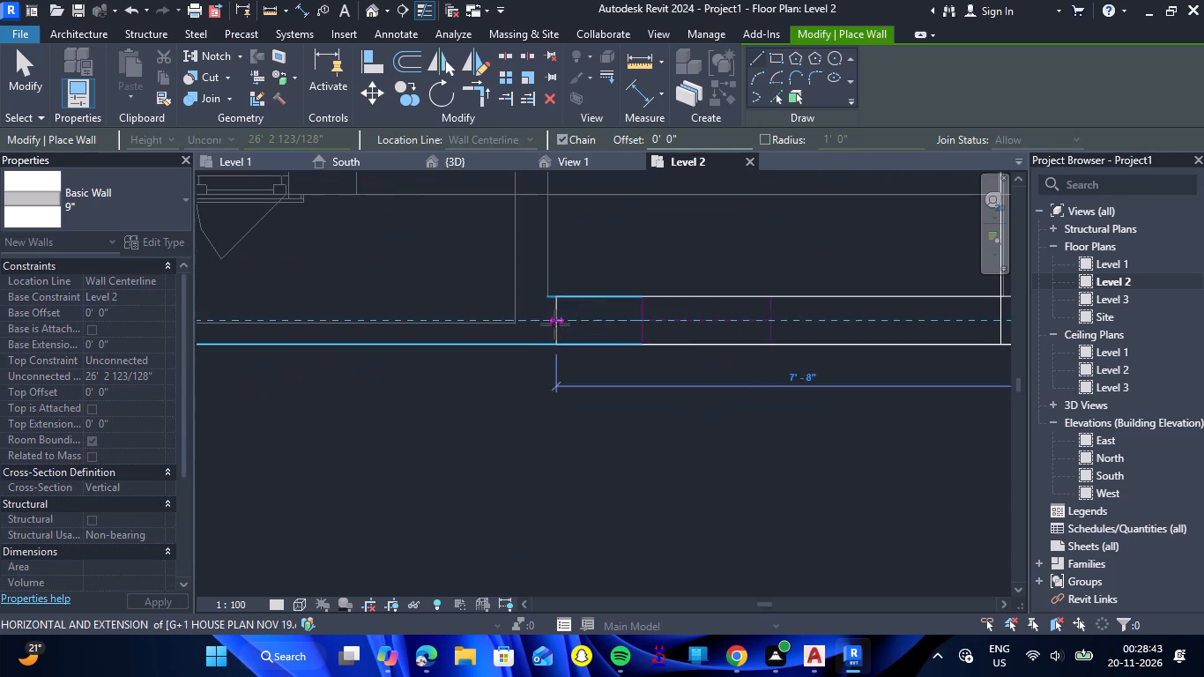
pyautogui.click(516, 324)
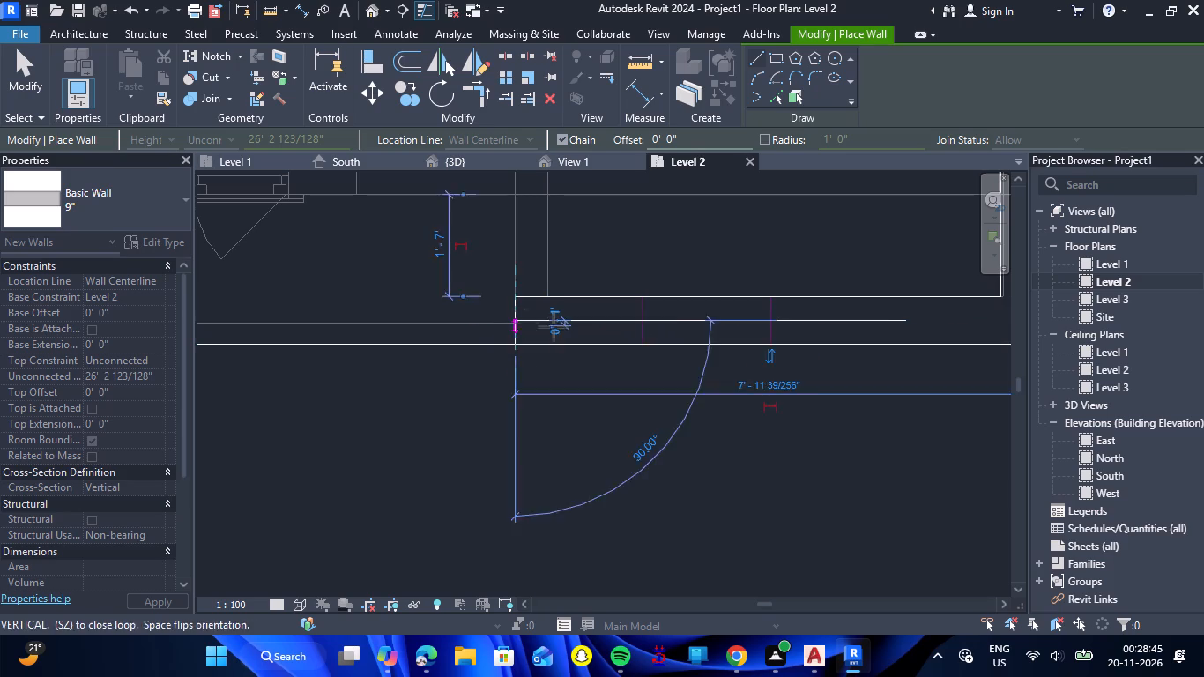
pyautogui.press('Escape')
# Draw a 9" wall along the west side, from the stair's front corner at the balcony to the rear wall, and finish the command.
pyautogui.scroll(-2, 562, 356)
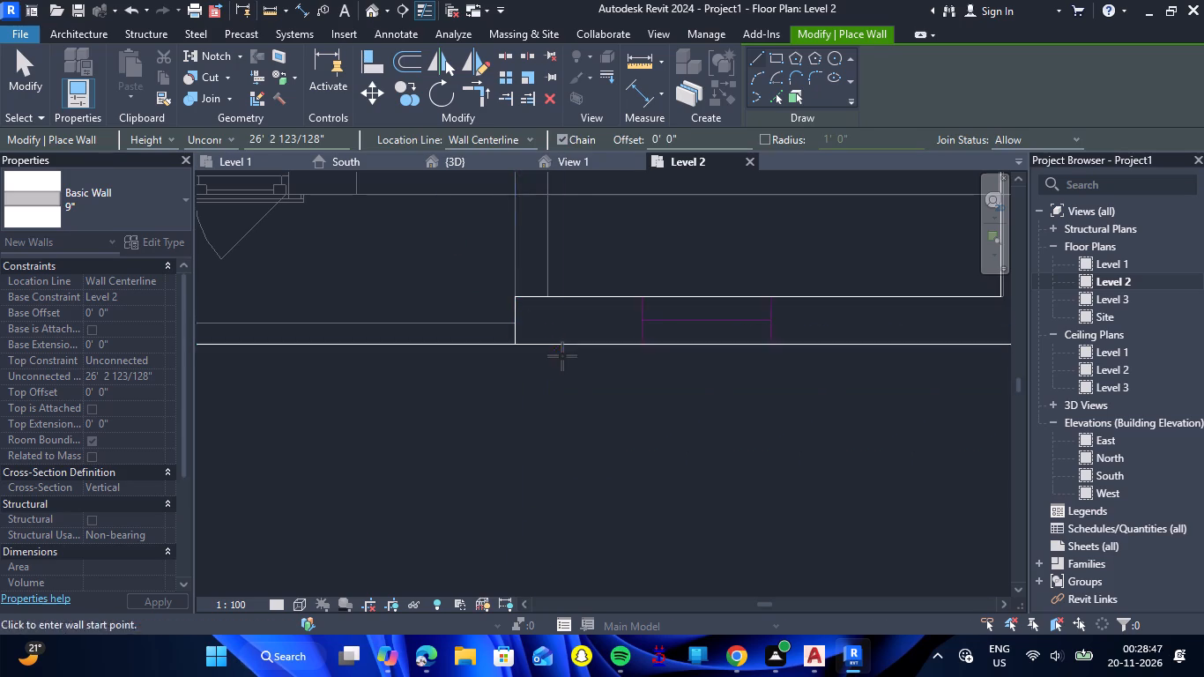
pyautogui.scroll(-16, 562, 356)
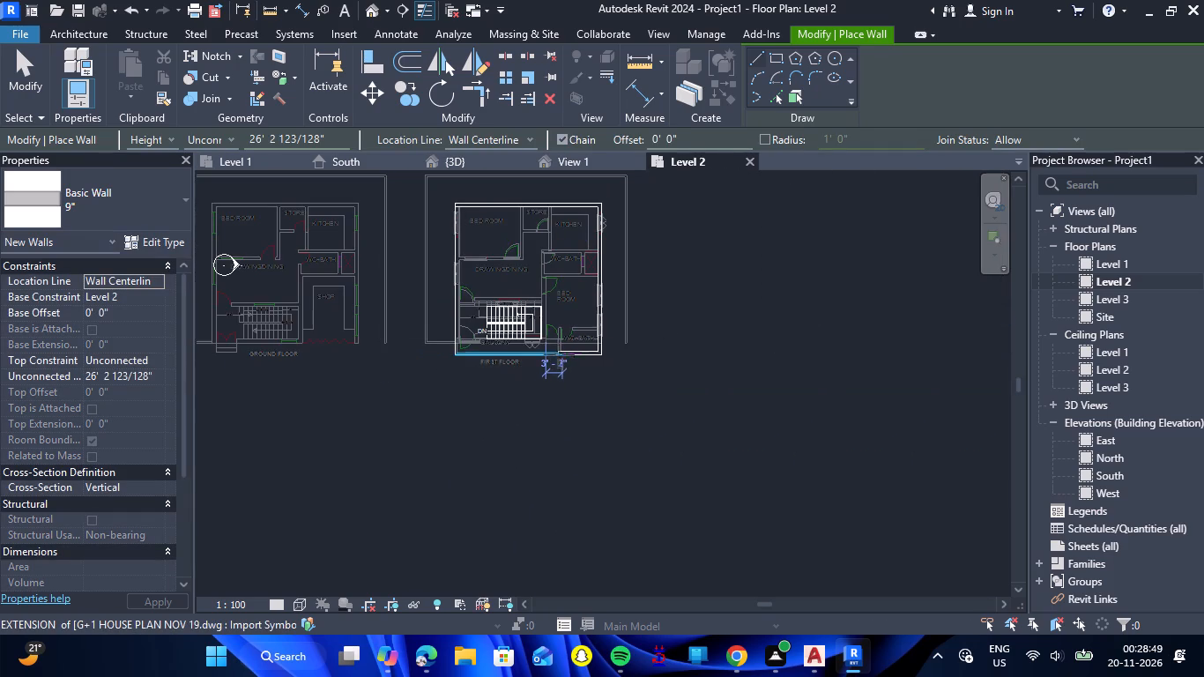
pyautogui.scroll(6, 452, 338)
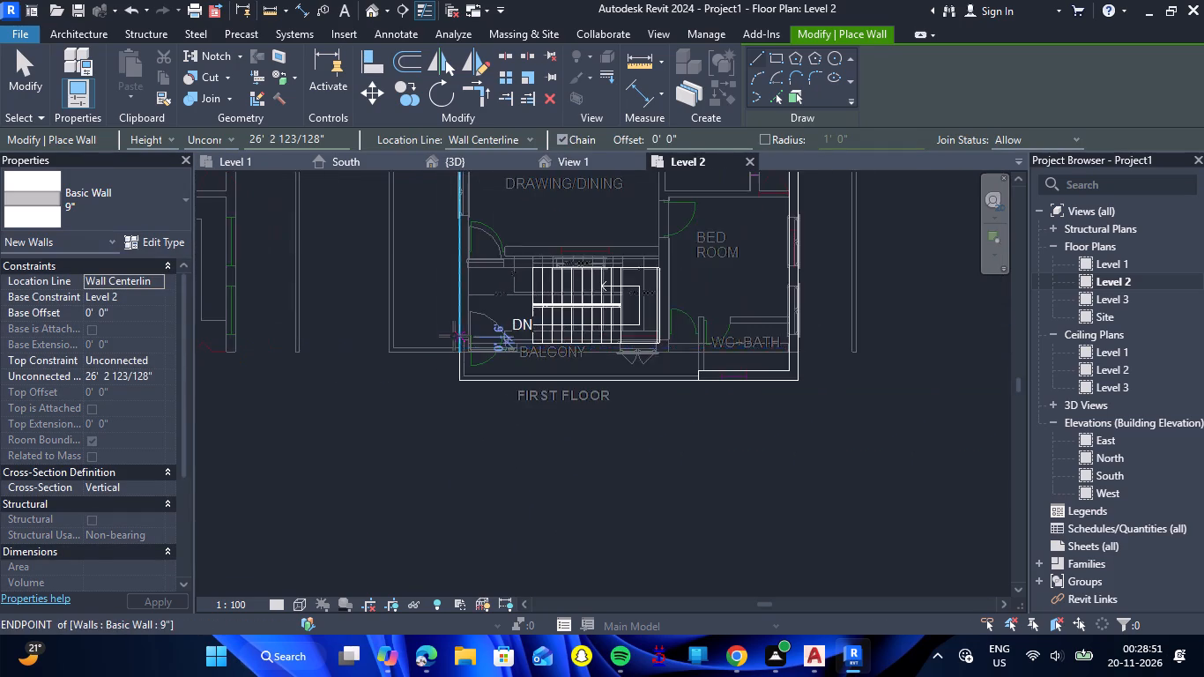
pyautogui.scroll(12, 454, 336)
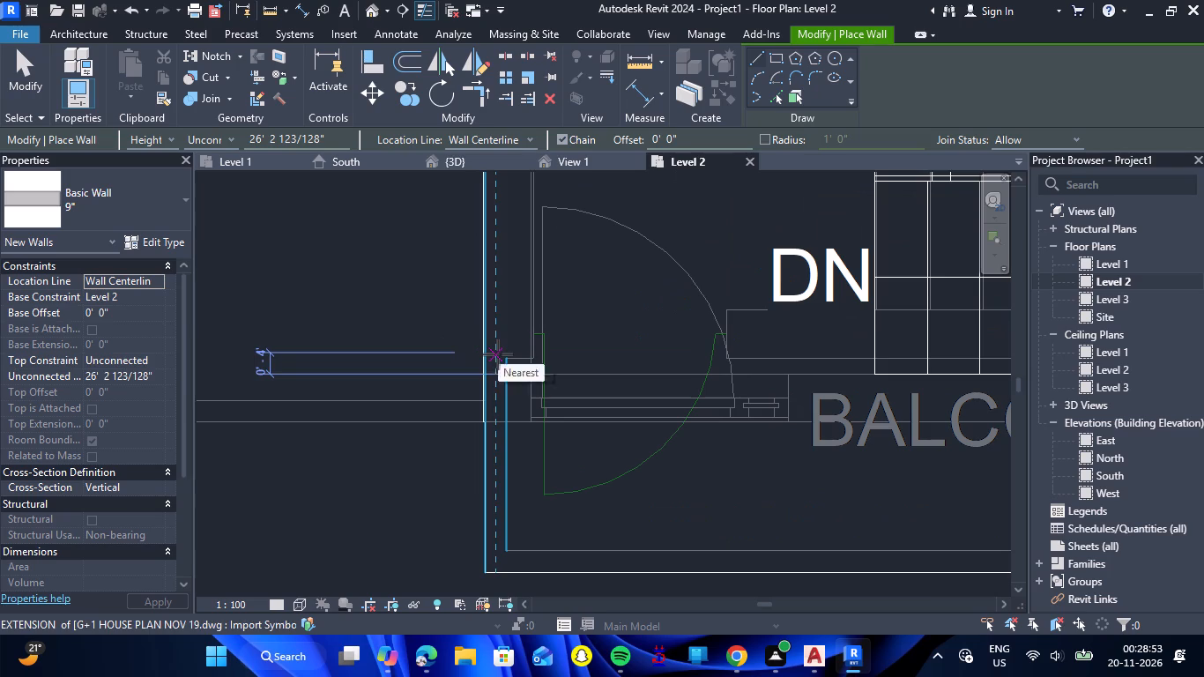
pyautogui.click(498, 354)
pyautogui.press('Escape')
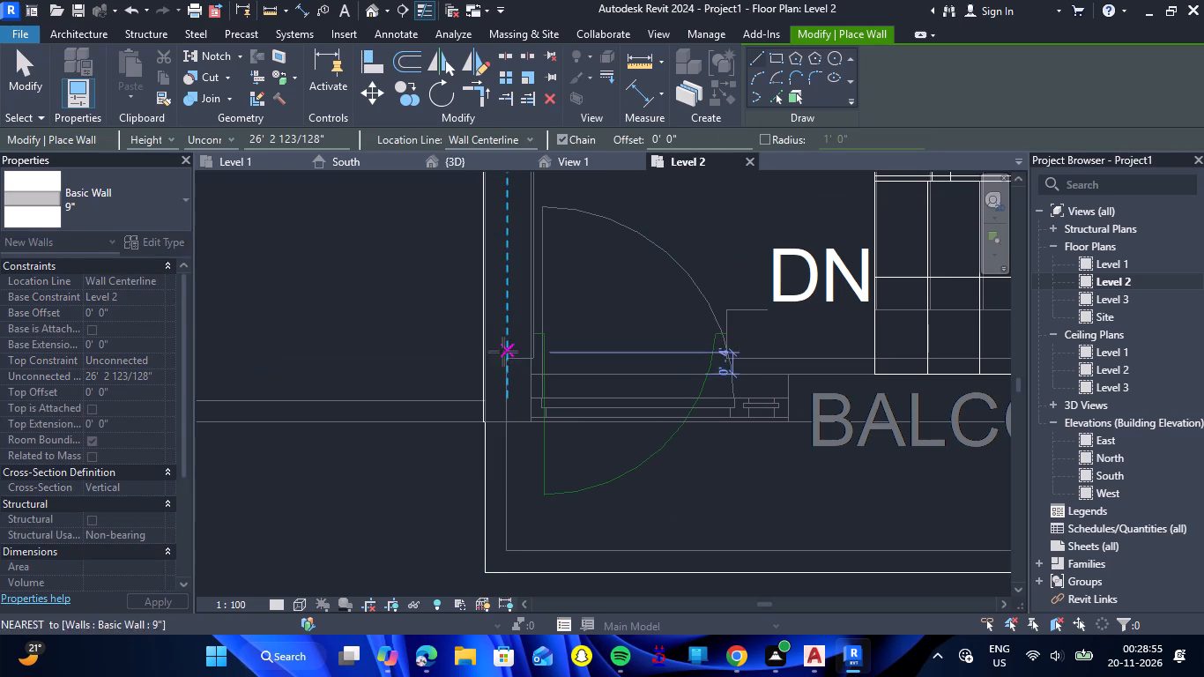
pyautogui.click(505, 353)
pyautogui.scroll(-5, 499, 272)
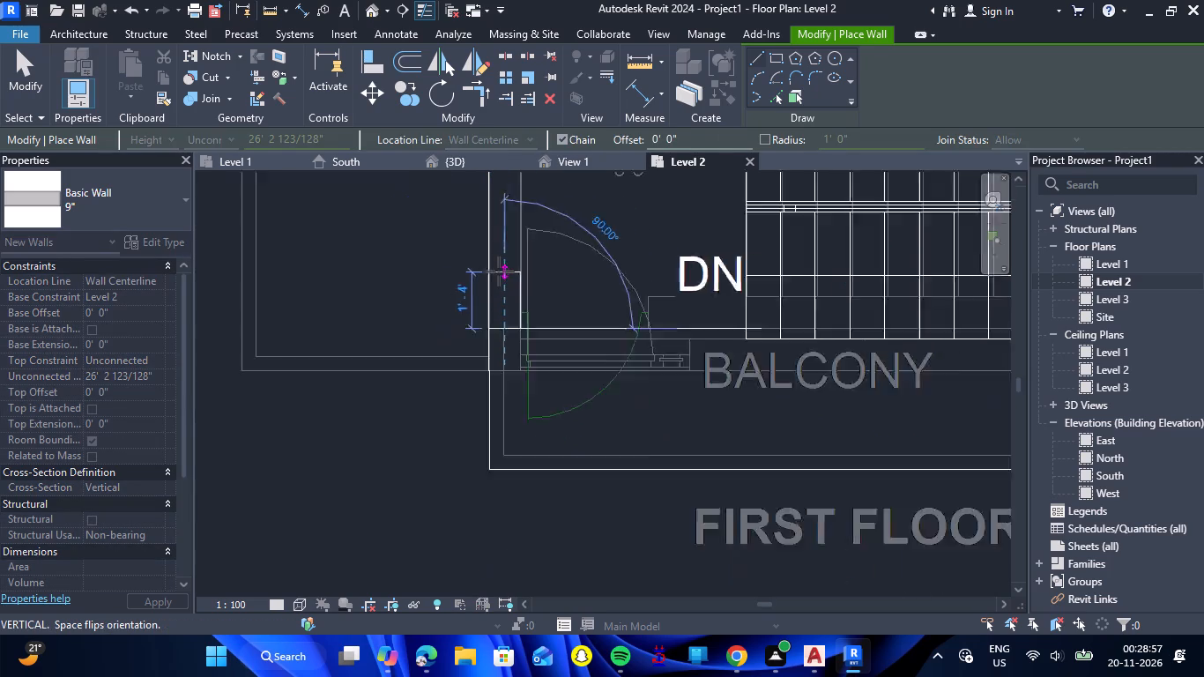
pyautogui.scroll(-17, 499, 272)
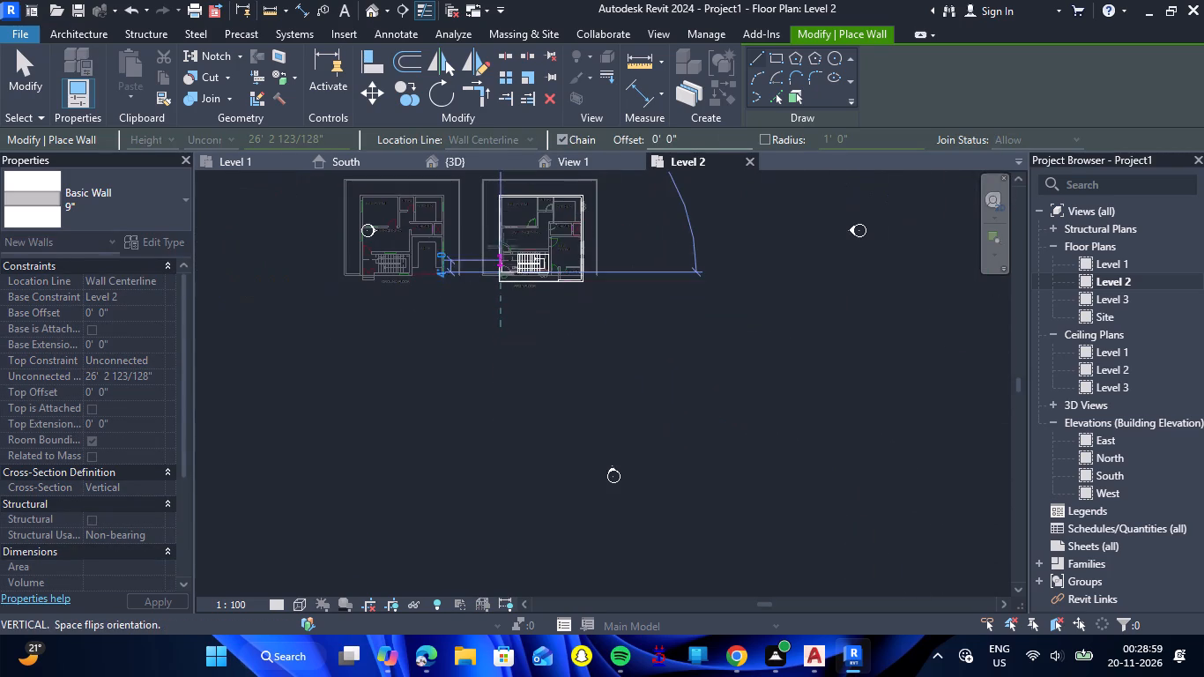
pyautogui.scroll(13, 508, 184)
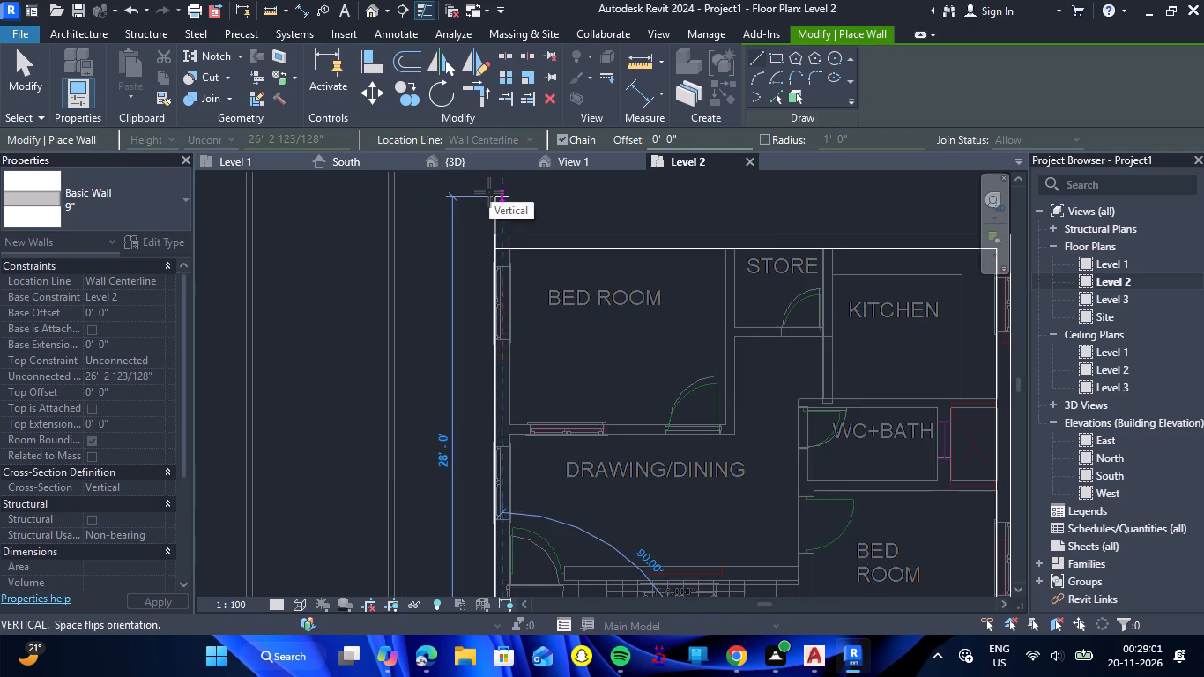
pyautogui.scroll(5, 489, 192)
pyautogui.scroll(10, 522, 281)
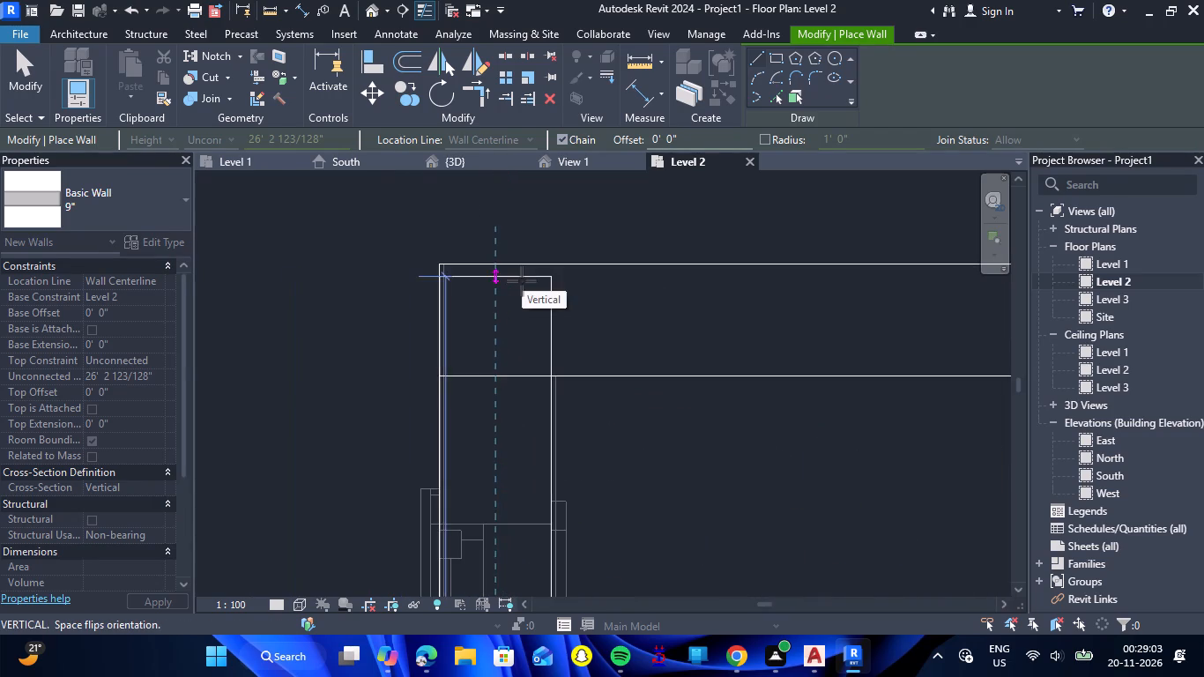
pyautogui.scroll(4, 522, 281)
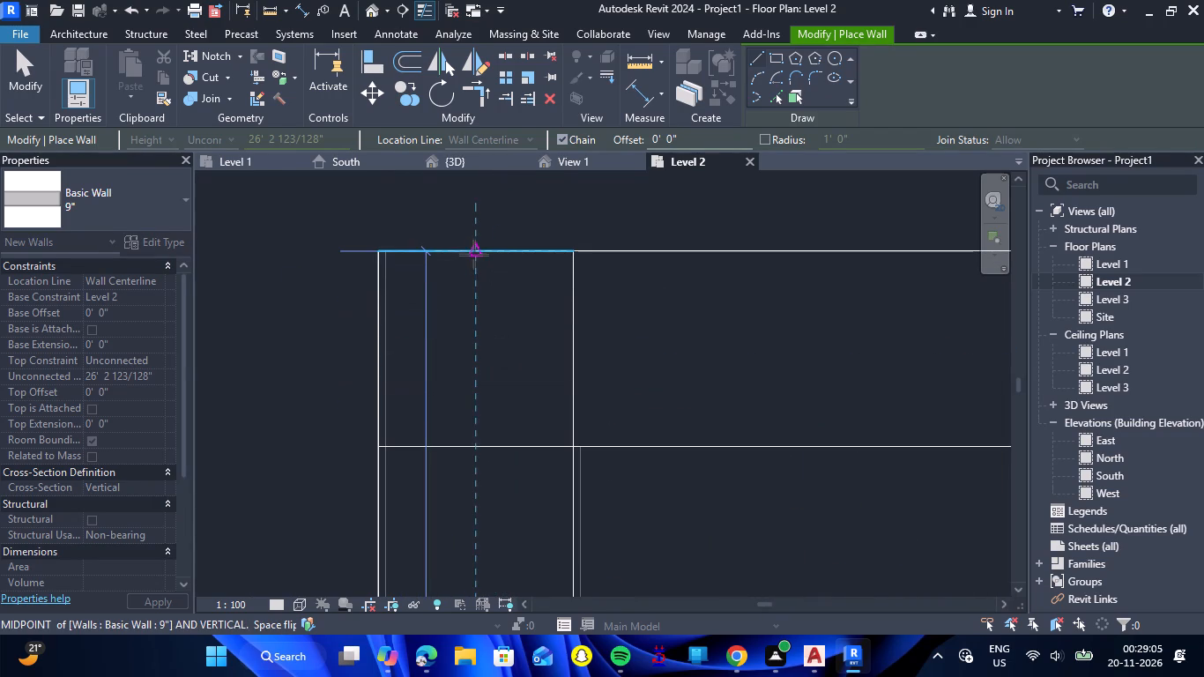
pyautogui.click(474, 253)
pyautogui.press('Escape')
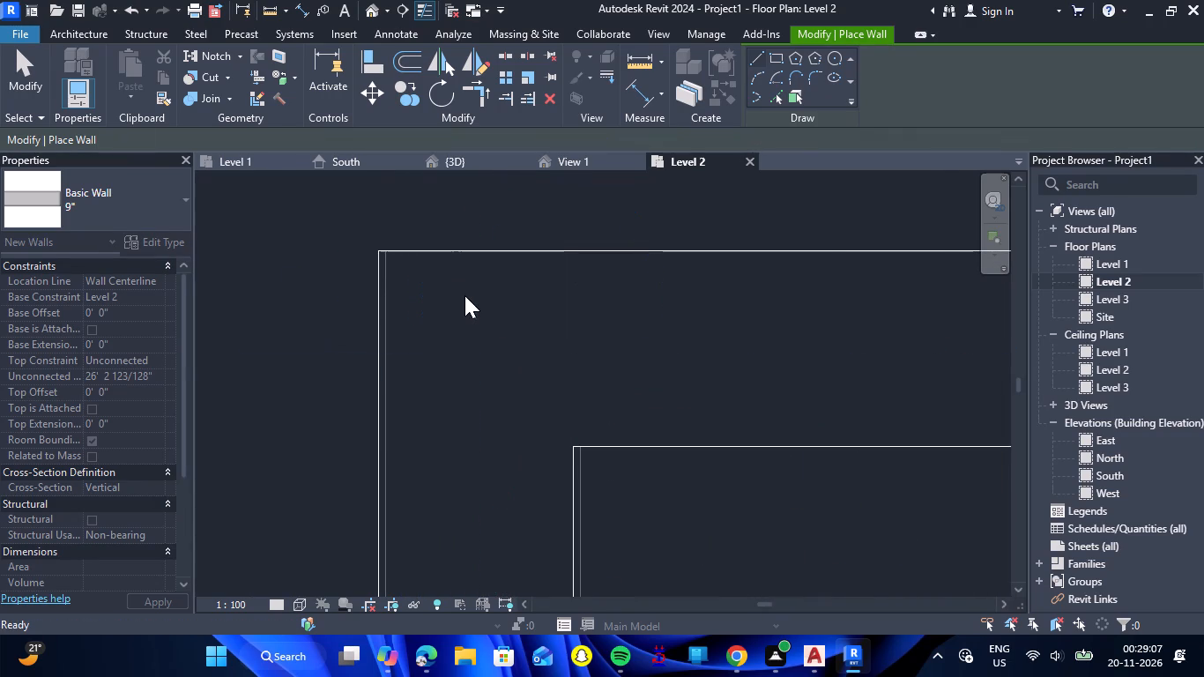
pyautogui.scroll(-5, 330, 298)
pyautogui.press('Escape')
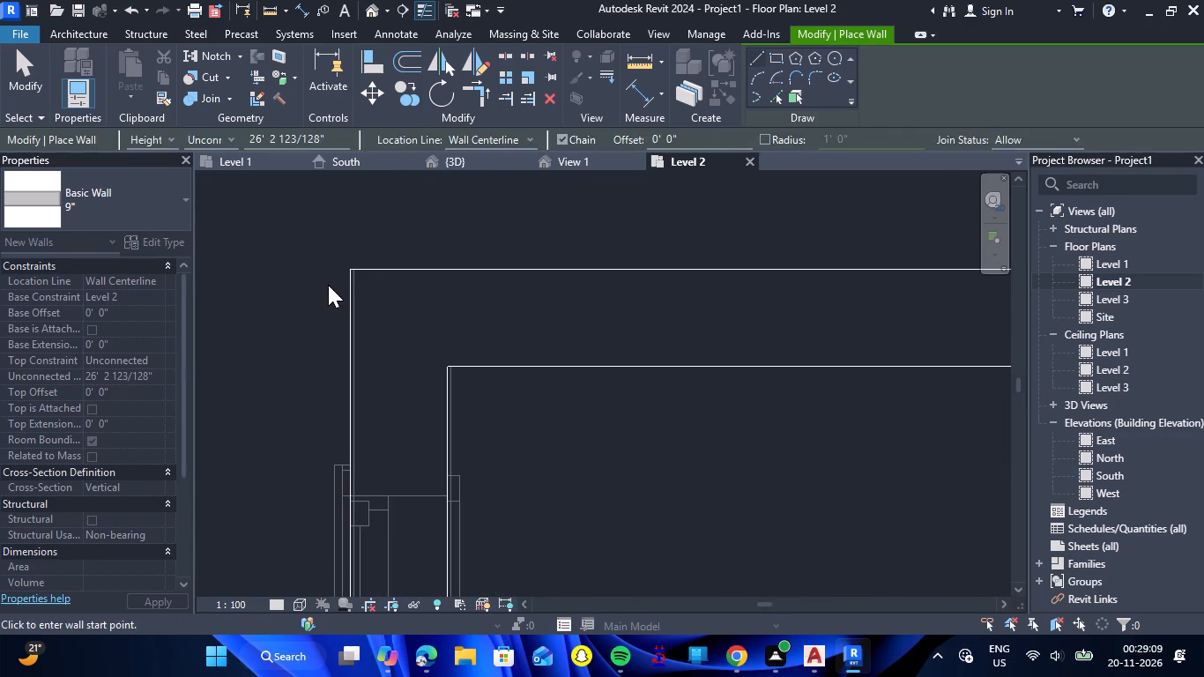
# Draw a 6" Basic Wall between the rear BED ROOM and DRAWING/DINING, from the west wall to the bedroom's southeast corner.
pyautogui.scroll(-14, 321, 287)
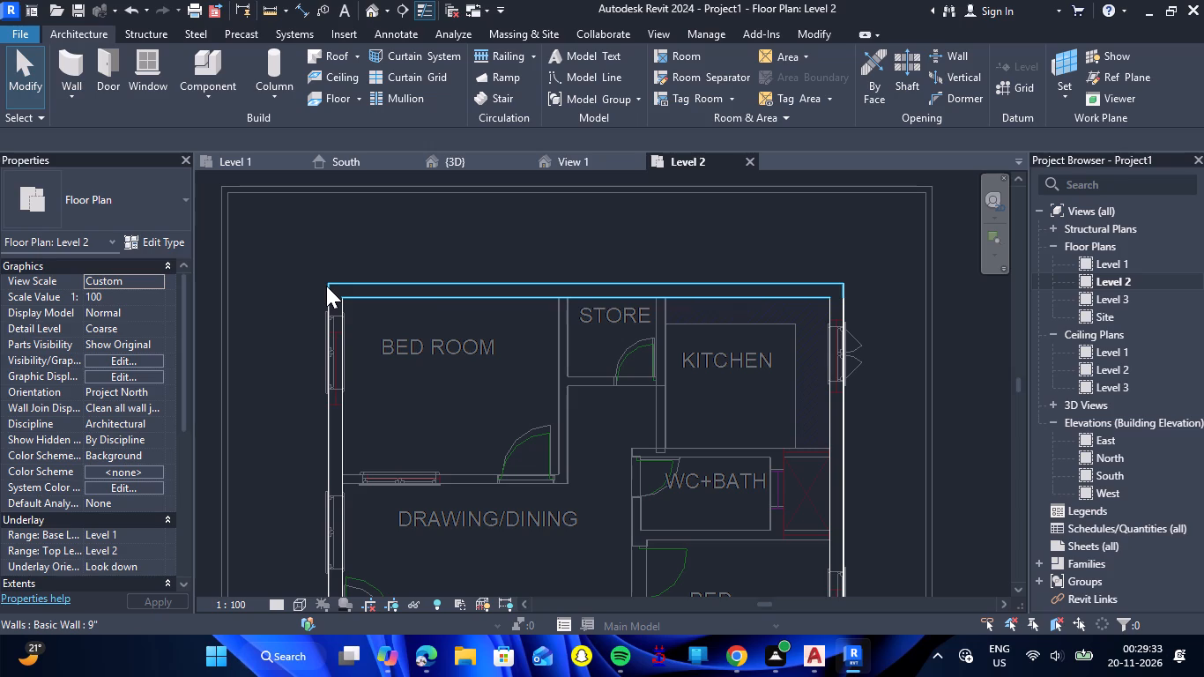
pyautogui.scroll(-1, 363, 327)
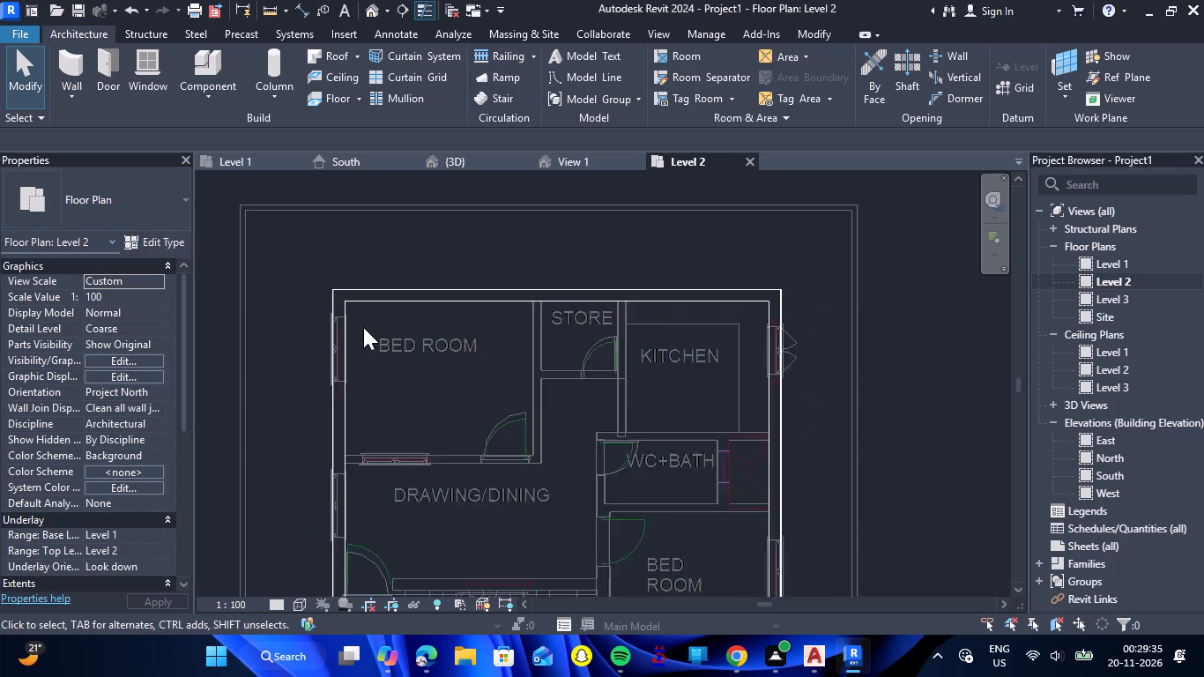
pyautogui.scroll(-1, 363, 327)
pyautogui.scroll(3, 400, 385)
pyautogui.scroll(2, 444, 471)
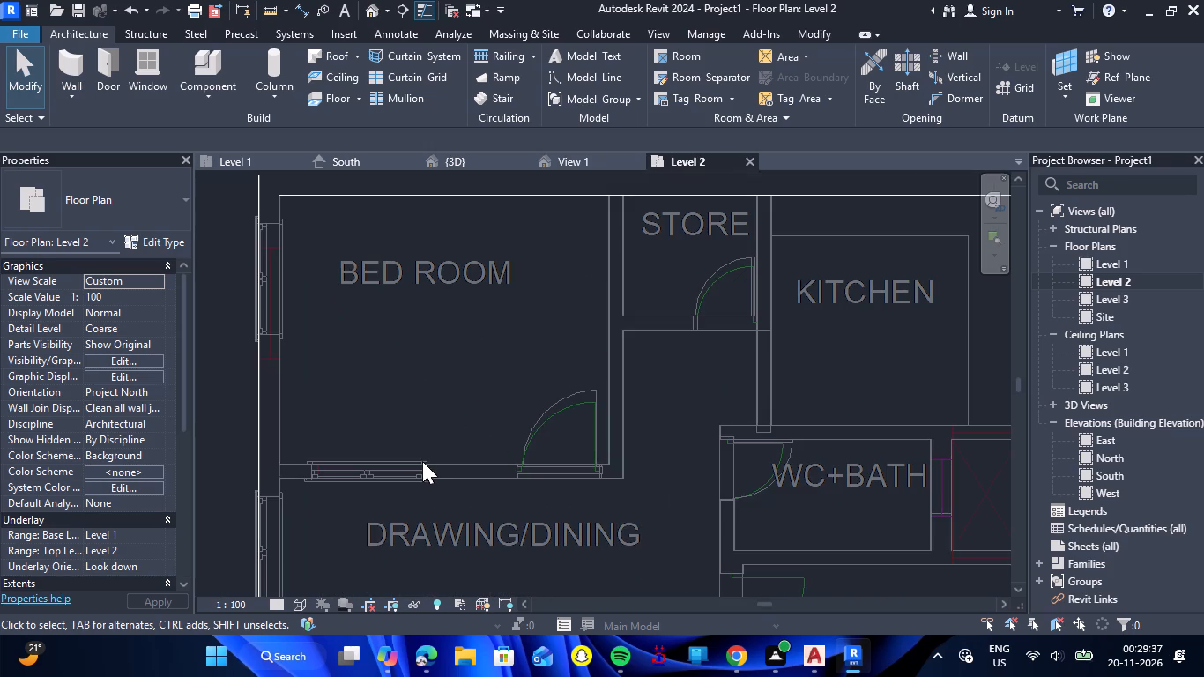
pyautogui.click(77, 63)
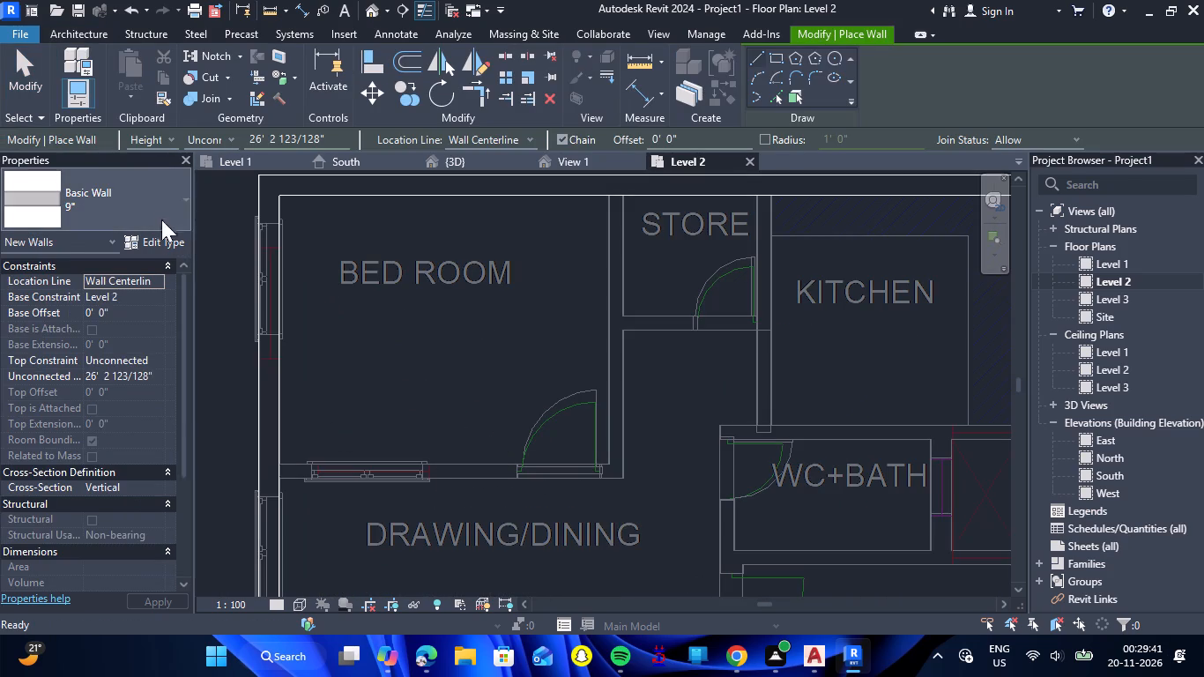
pyautogui.click(182, 200)
pyautogui.scroll(2, 100, 279)
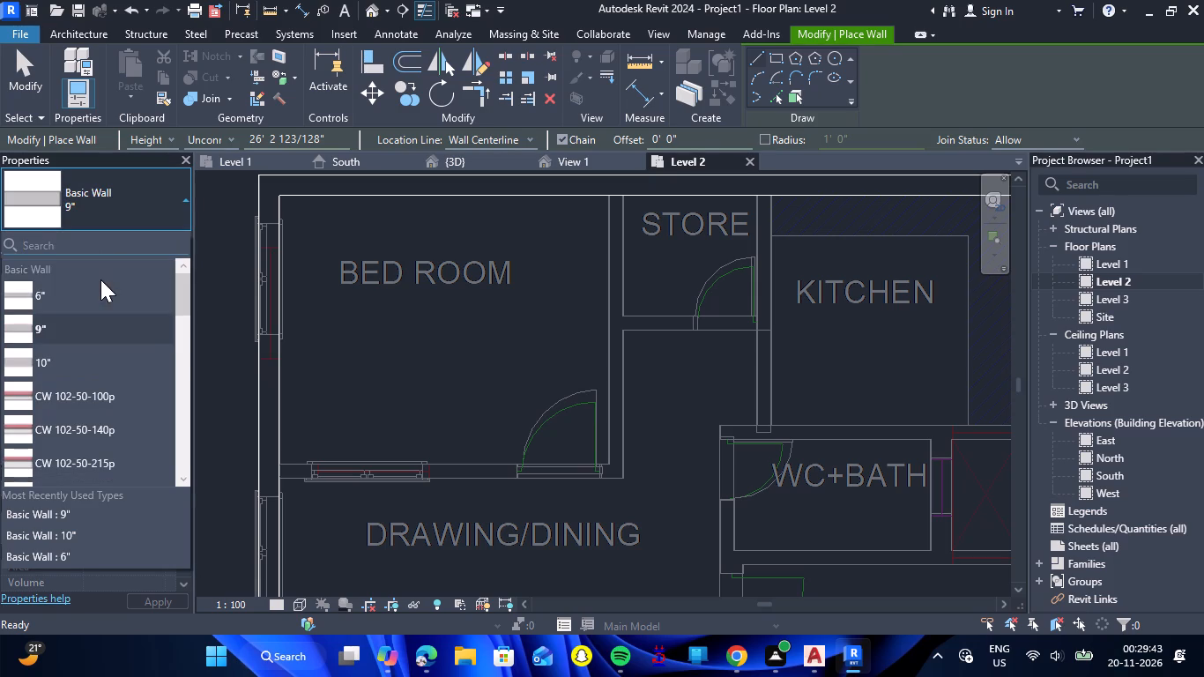
pyautogui.click(81, 306)
pyautogui.scroll(5, 291, 486)
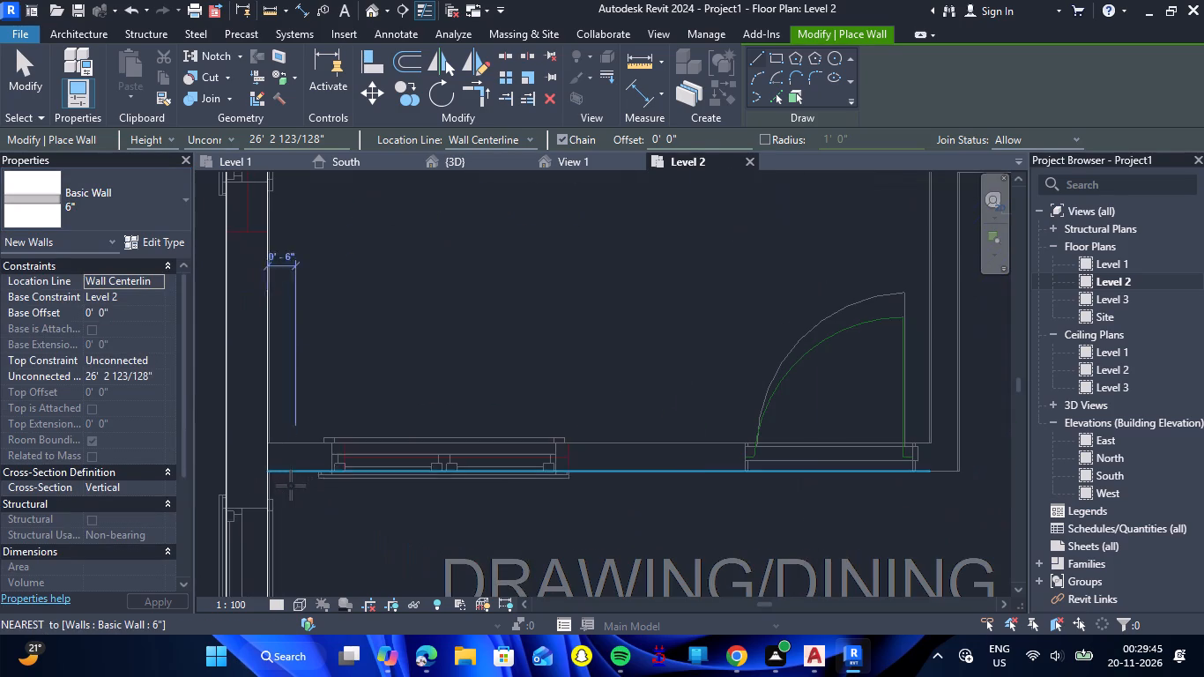
pyautogui.click(268, 457)
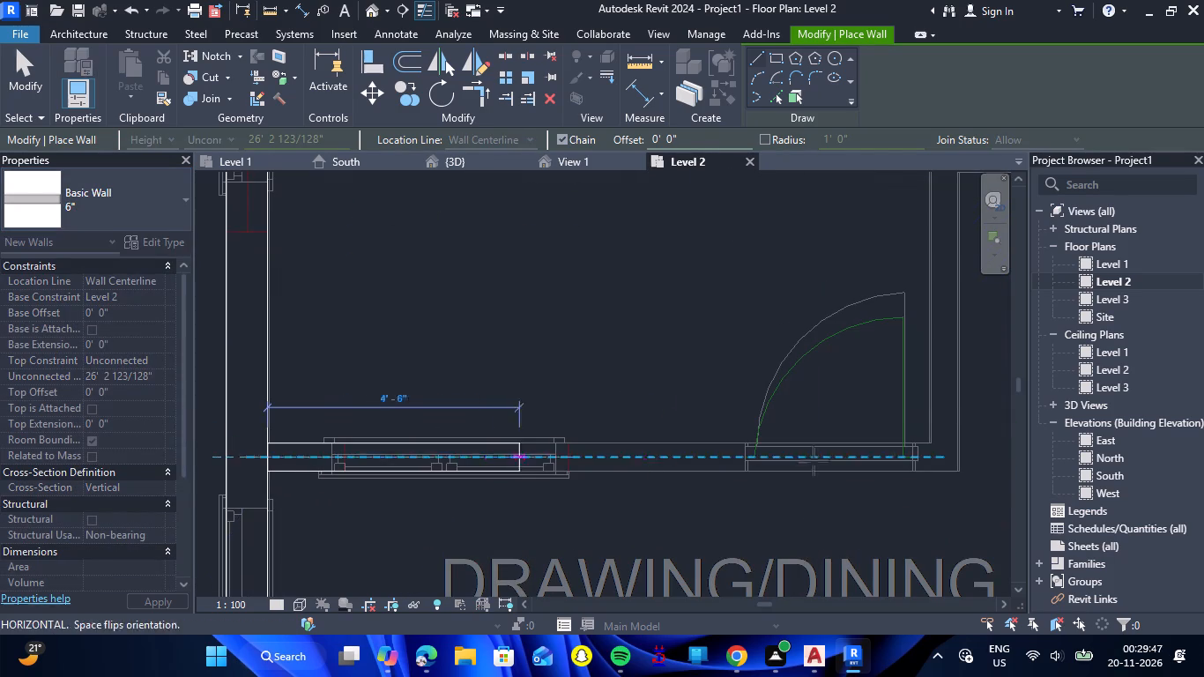
pyautogui.scroll(12, 962, 450)
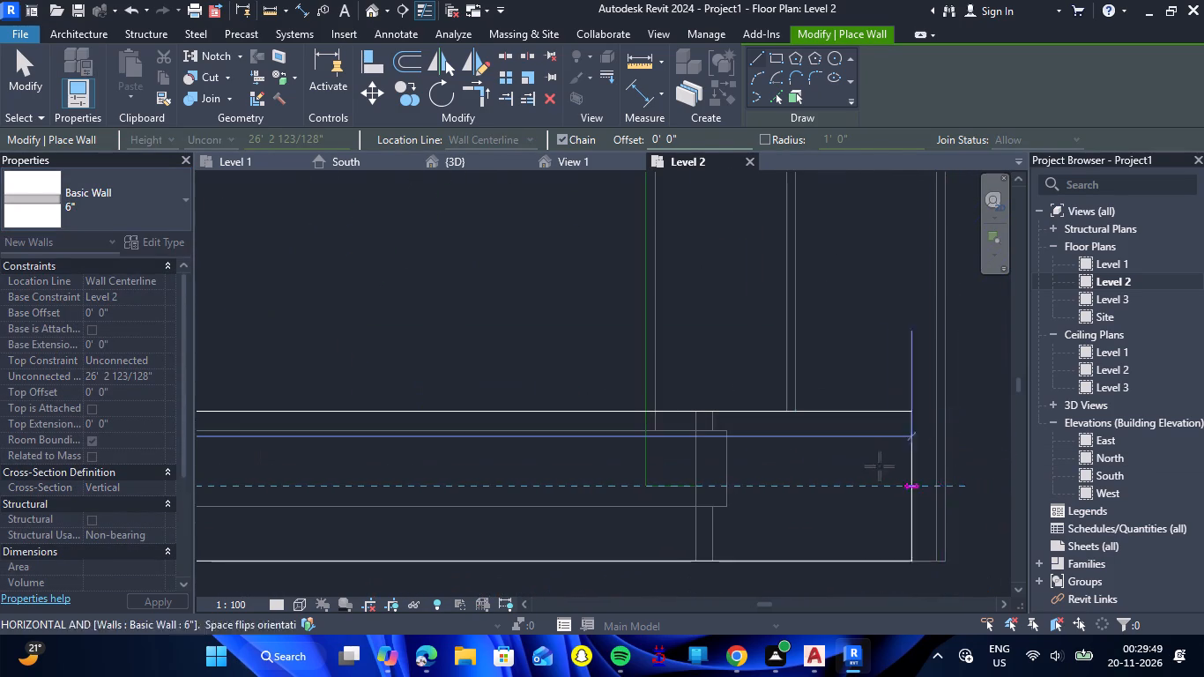
pyautogui.click(935, 489)
pyautogui.press('Escape')
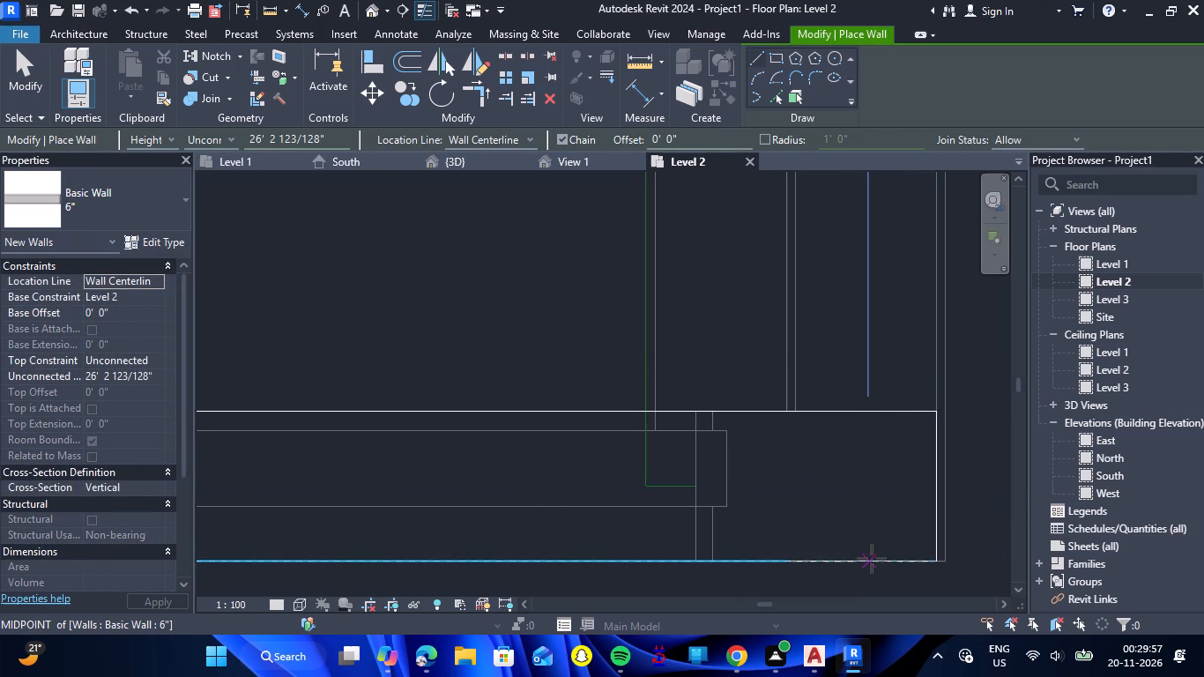
# Draw a 6" wall along the rear BED ROOM's east side, from its southeast corner to the rear wall.
pyautogui.scroll(-11, 844, 475)
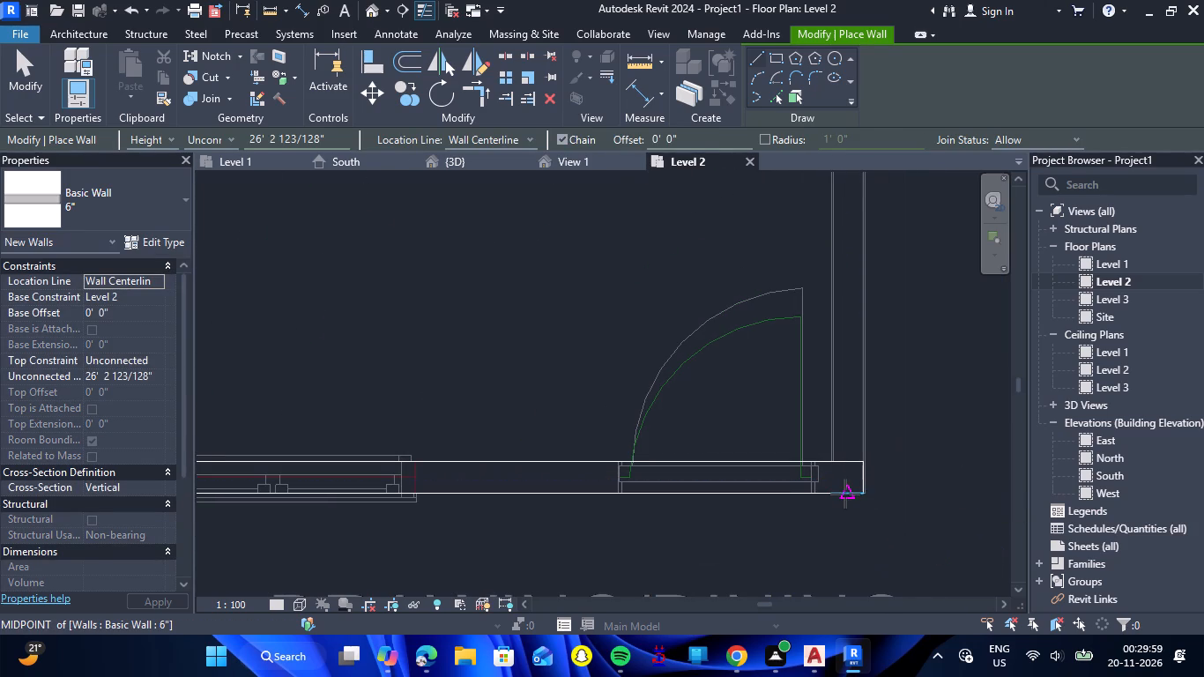
pyautogui.click(849, 460)
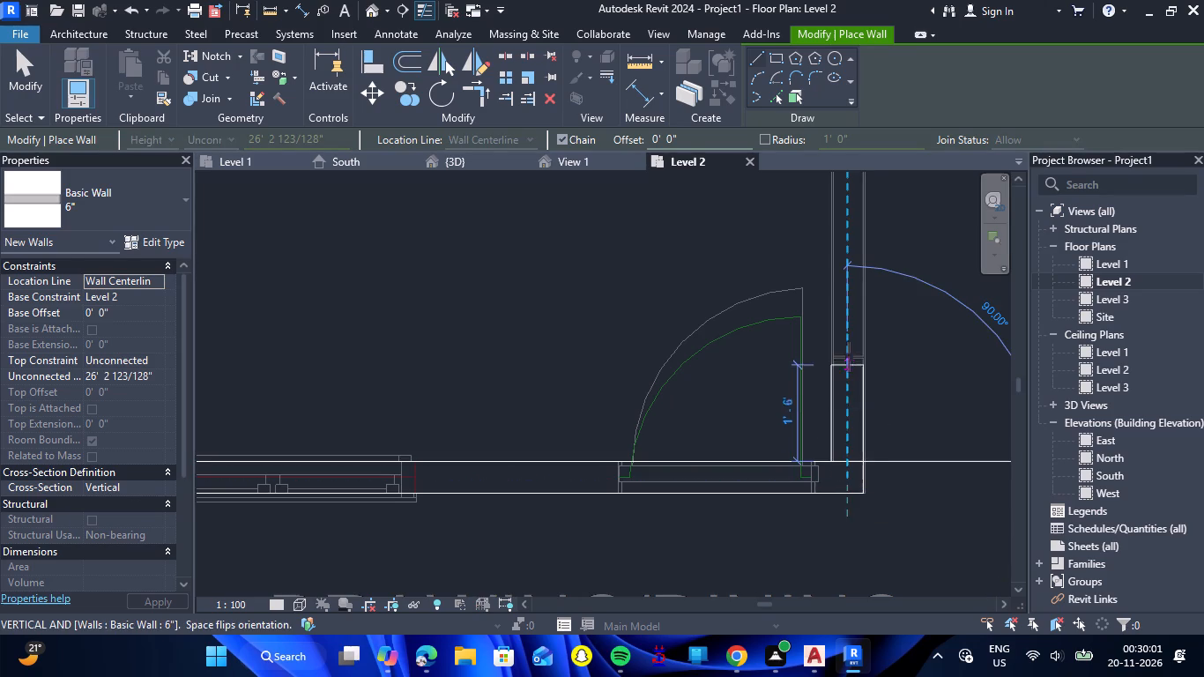
pyautogui.scroll(-13, 849, 357)
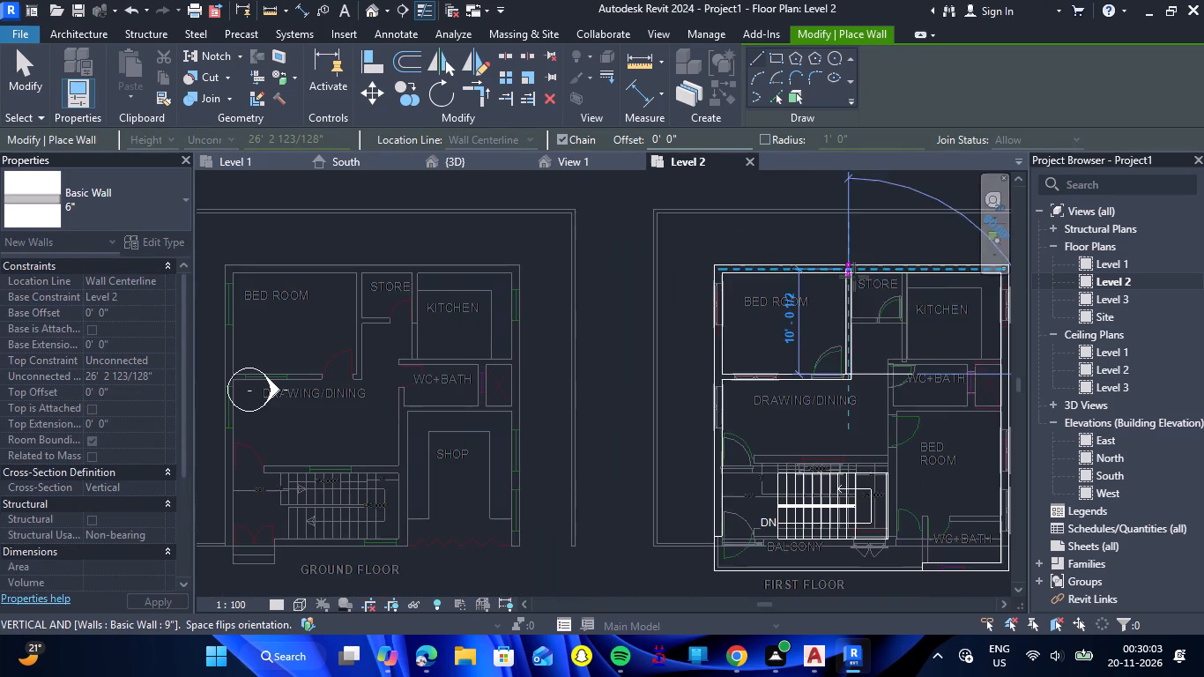
pyautogui.scroll(19, 854, 277)
pyautogui.scroll(4, 825, 257)
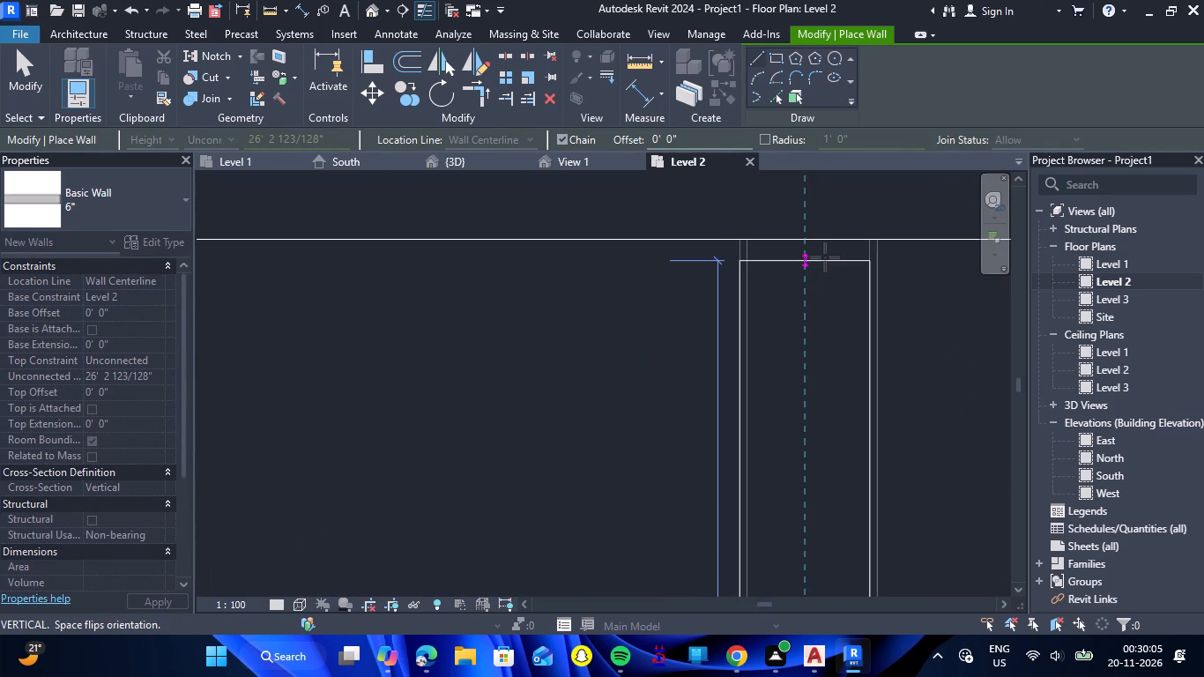
pyautogui.scroll(4, 825, 237)
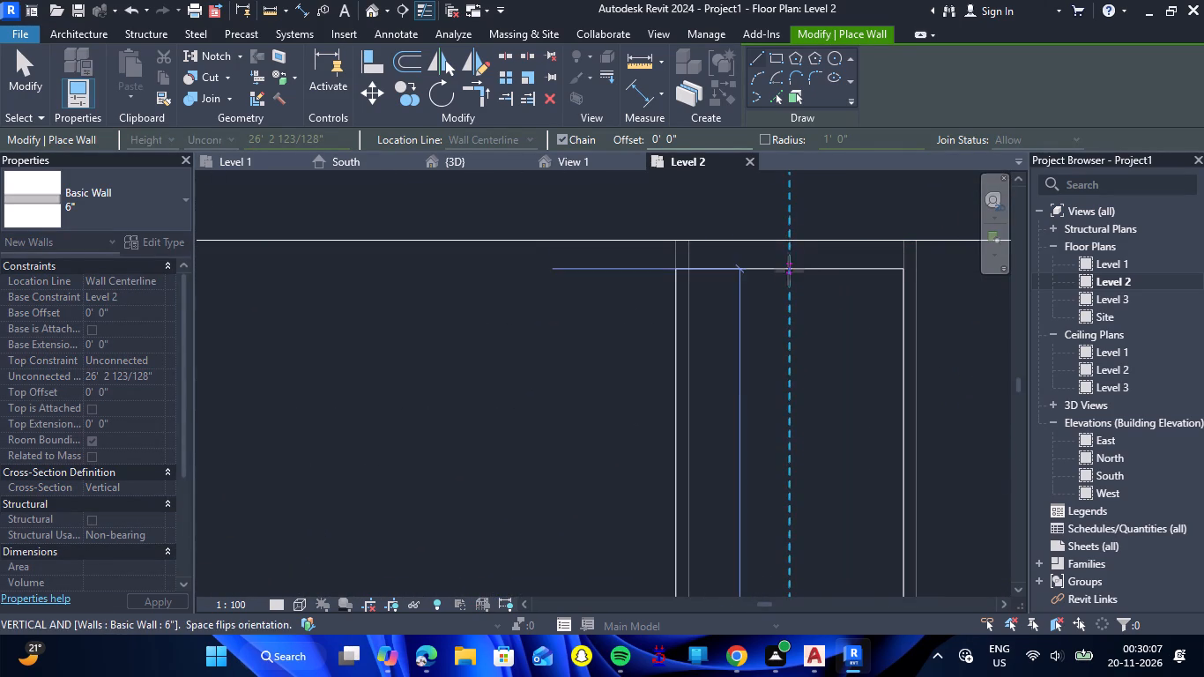
pyautogui.click(789, 243)
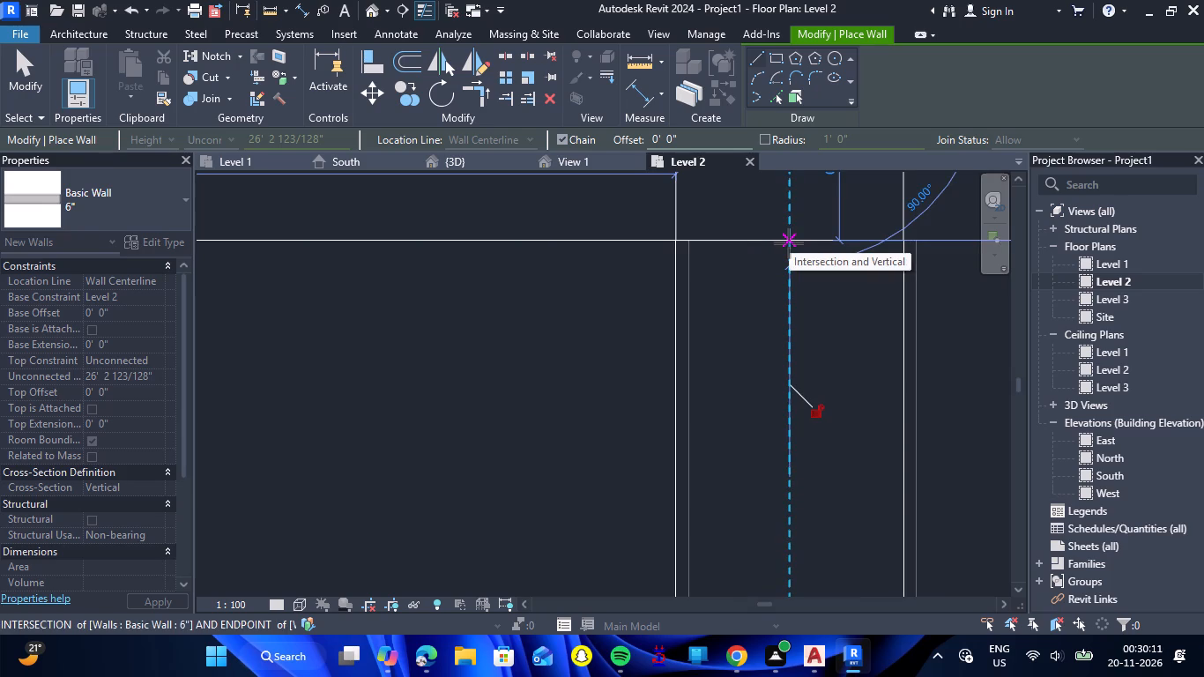
pyautogui.press('Escape')
# Draw a 6" wall about 8'-10" long between STORE and KITCHEN, from the rear wall to the rear line of WC+BATH.
pyautogui.scroll(-13, 777, 300)
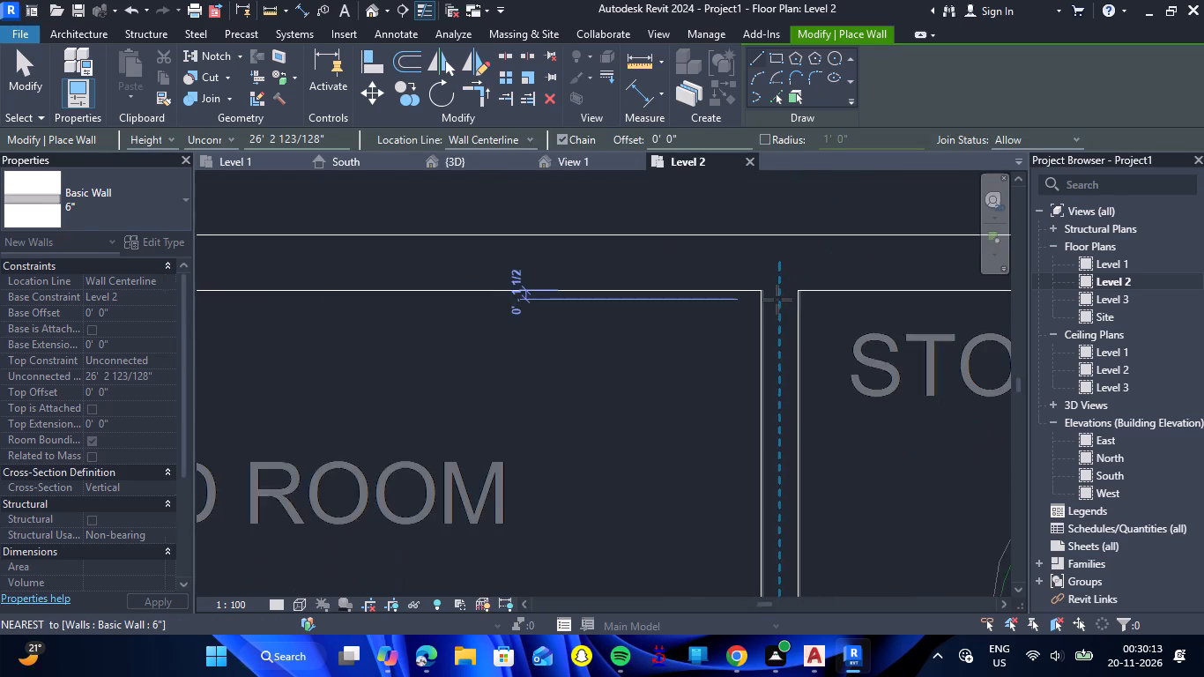
pyautogui.scroll(-11, 777, 300)
pyautogui.scroll(13, 872, 299)
pyautogui.click(811, 294)
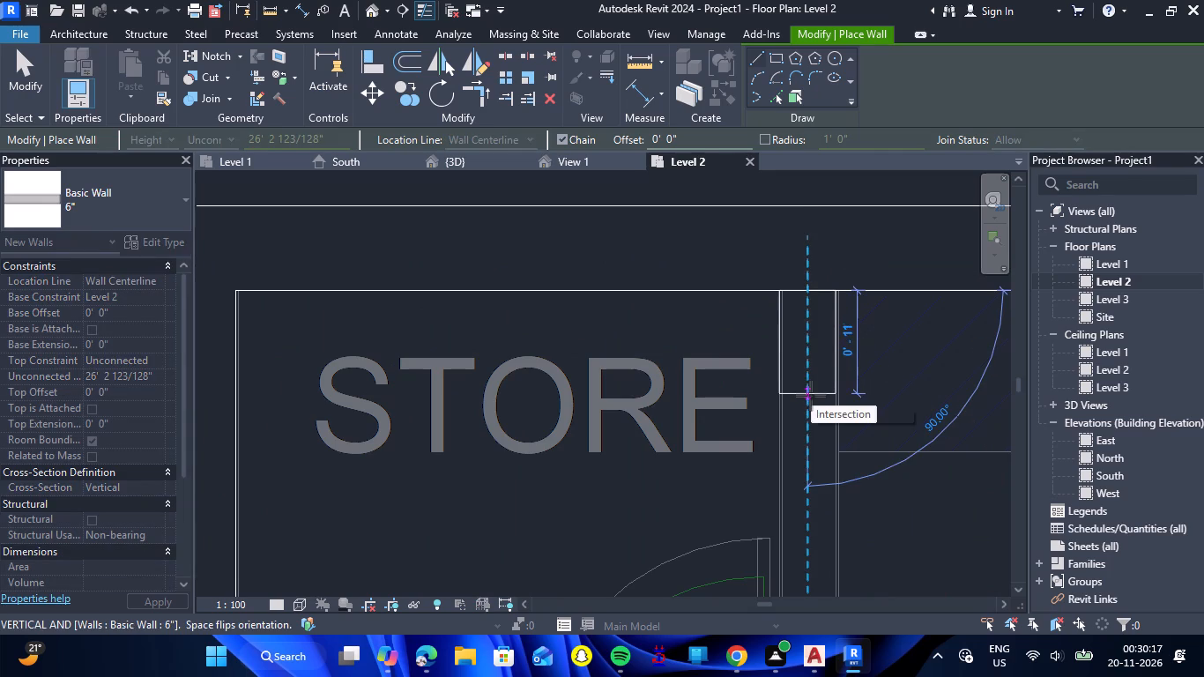
pyautogui.scroll(-12, 811, 396)
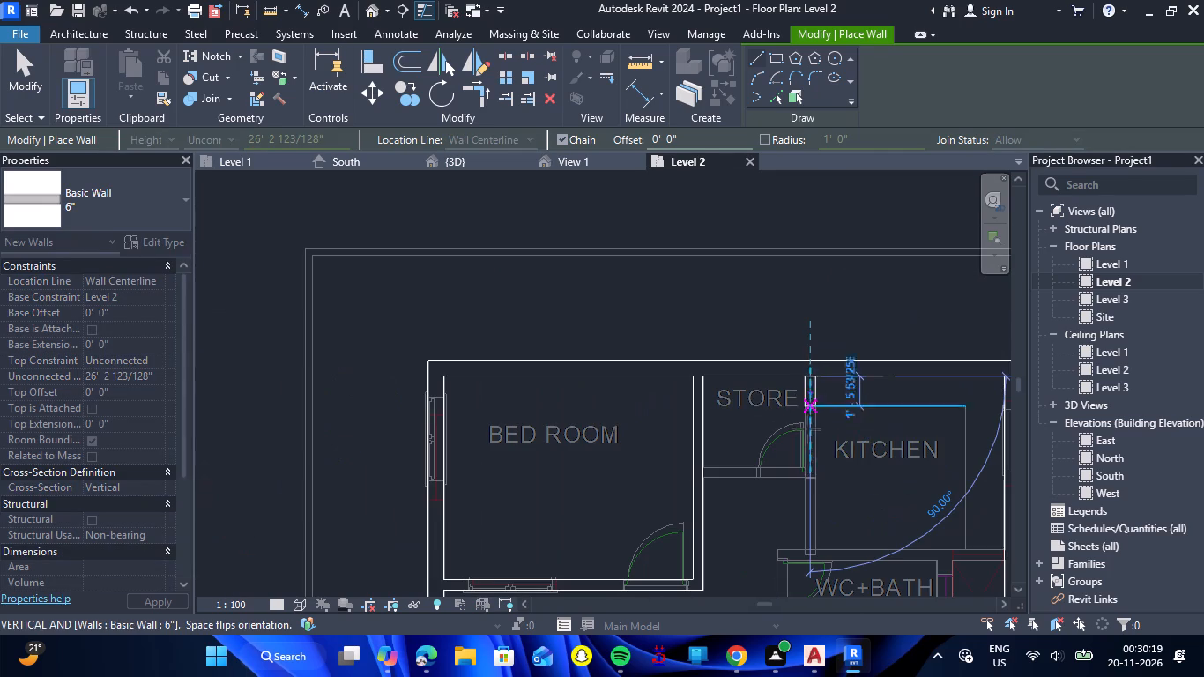
pyautogui.scroll(9, 820, 557)
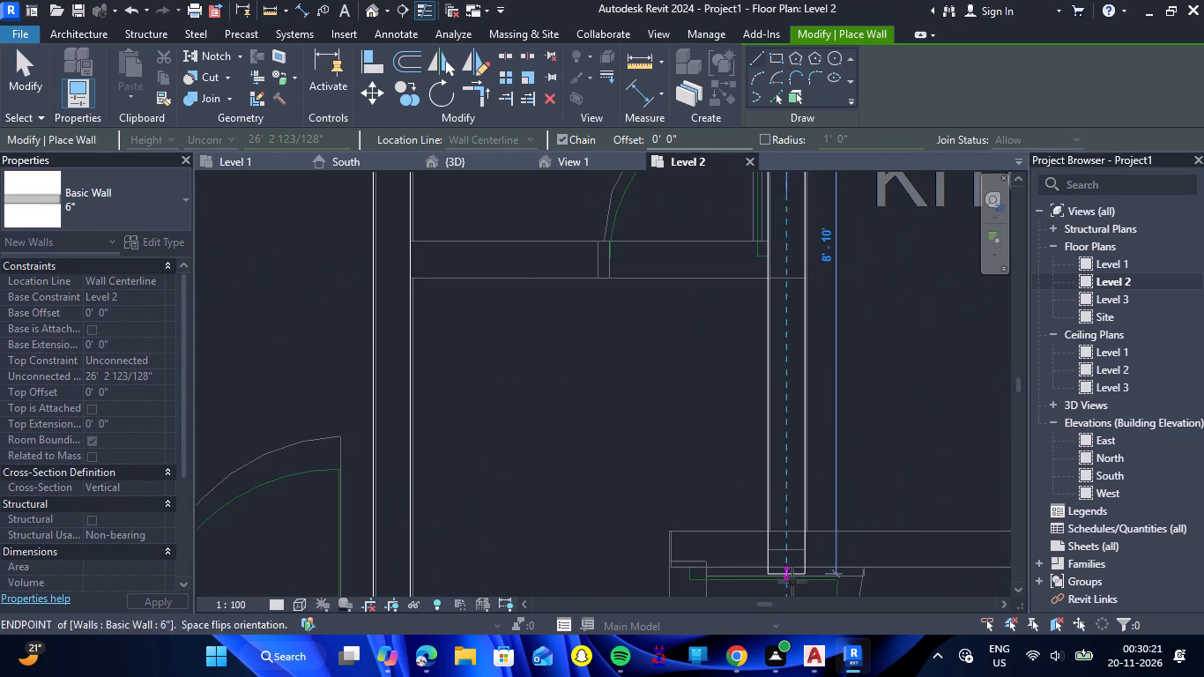
pyautogui.scroll(7, 792, 582)
pyautogui.click(769, 547)
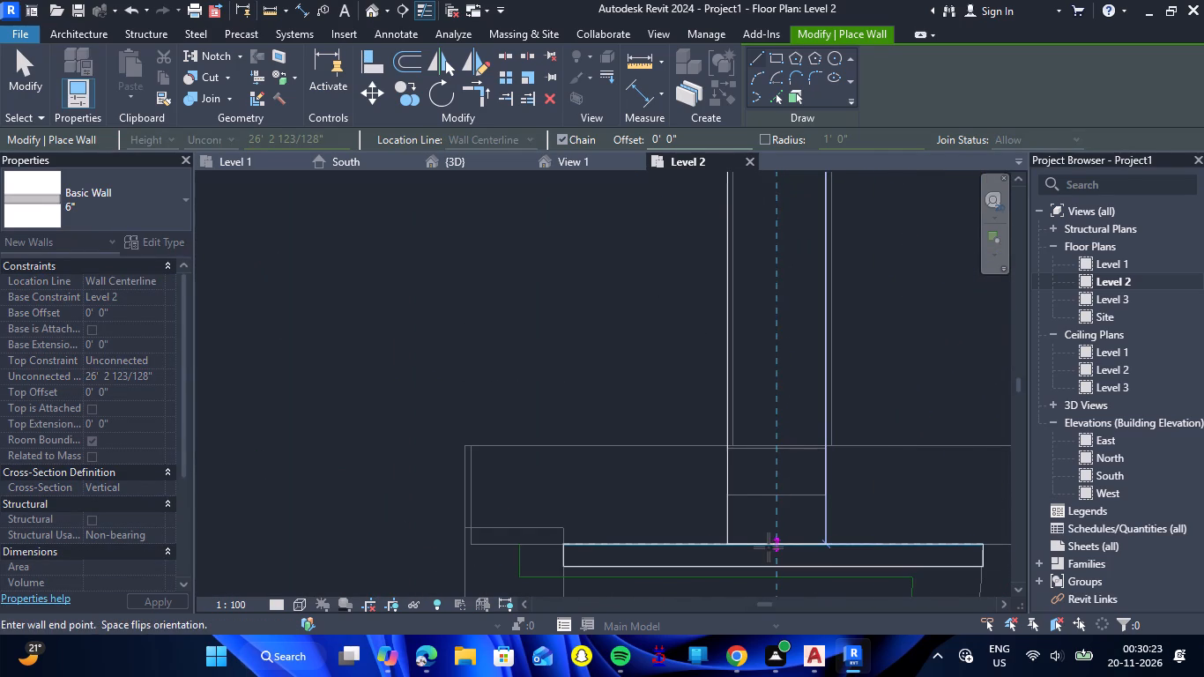
pyautogui.press('Escape')
# Draw a 6" wall between KITCHEN and WC+BATH, from the east wall westward past the store/kitchen partition to the bathroom's outer corner.
pyautogui.scroll(-7, 583, 486)
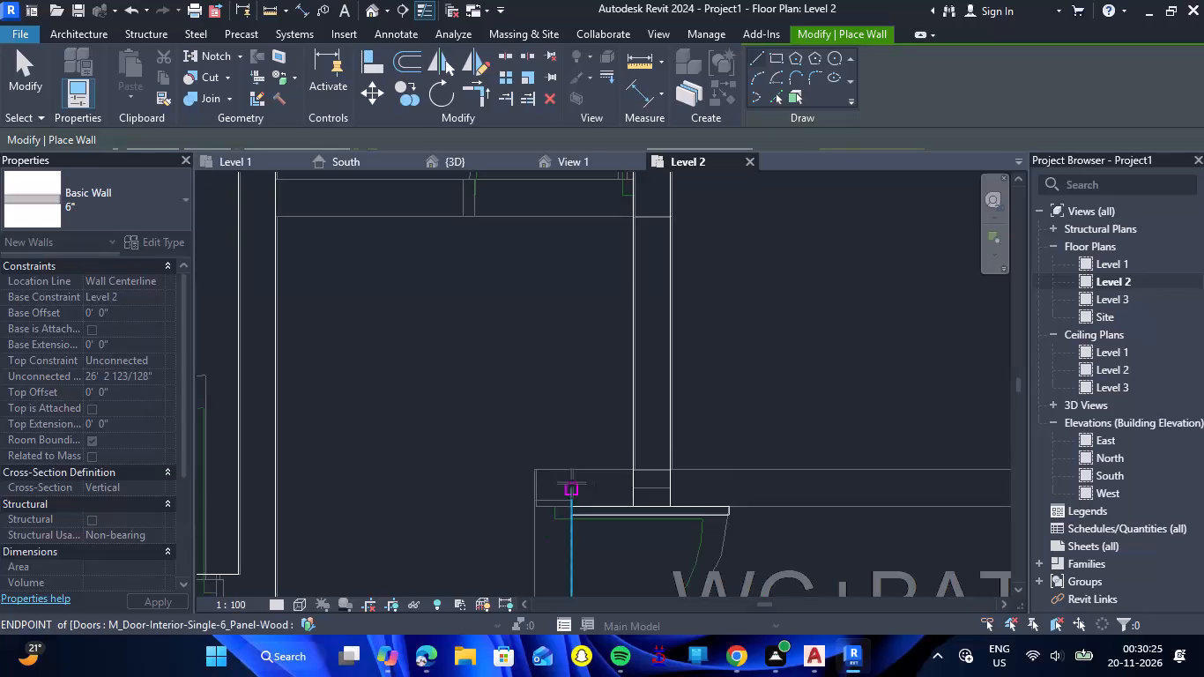
pyautogui.scroll(-5, 574, 483)
pyautogui.scroll(6, 945, 485)
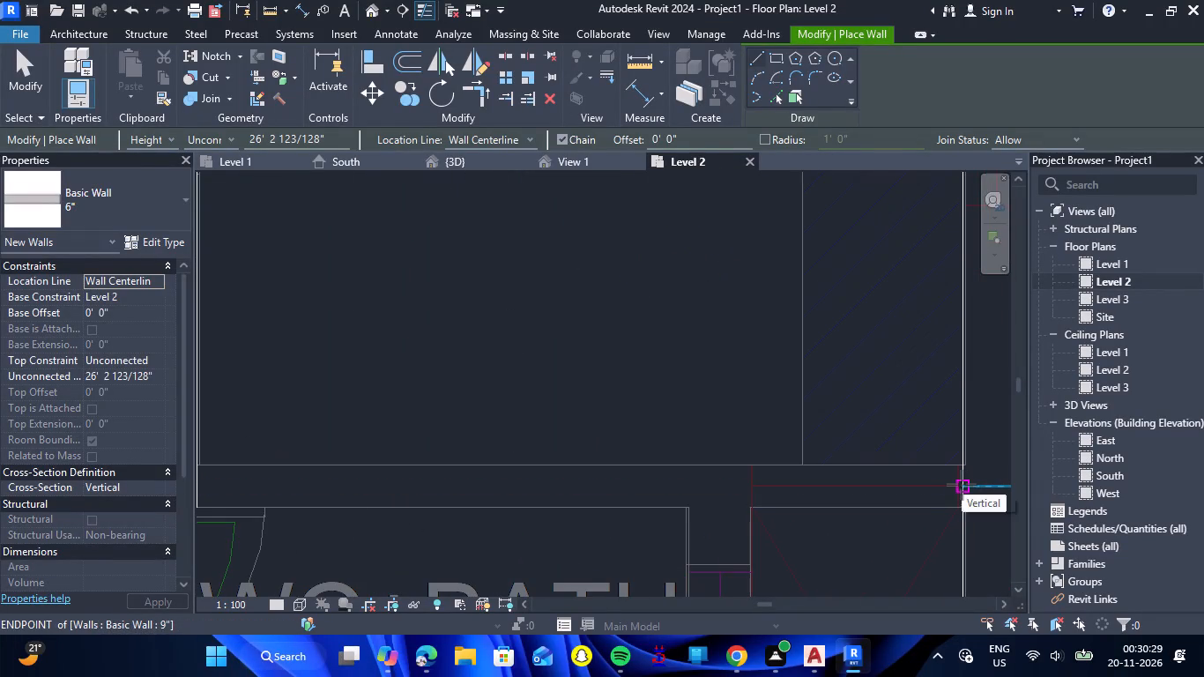
pyautogui.click(962, 485)
pyautogui.scroll(-5, 677, 485)
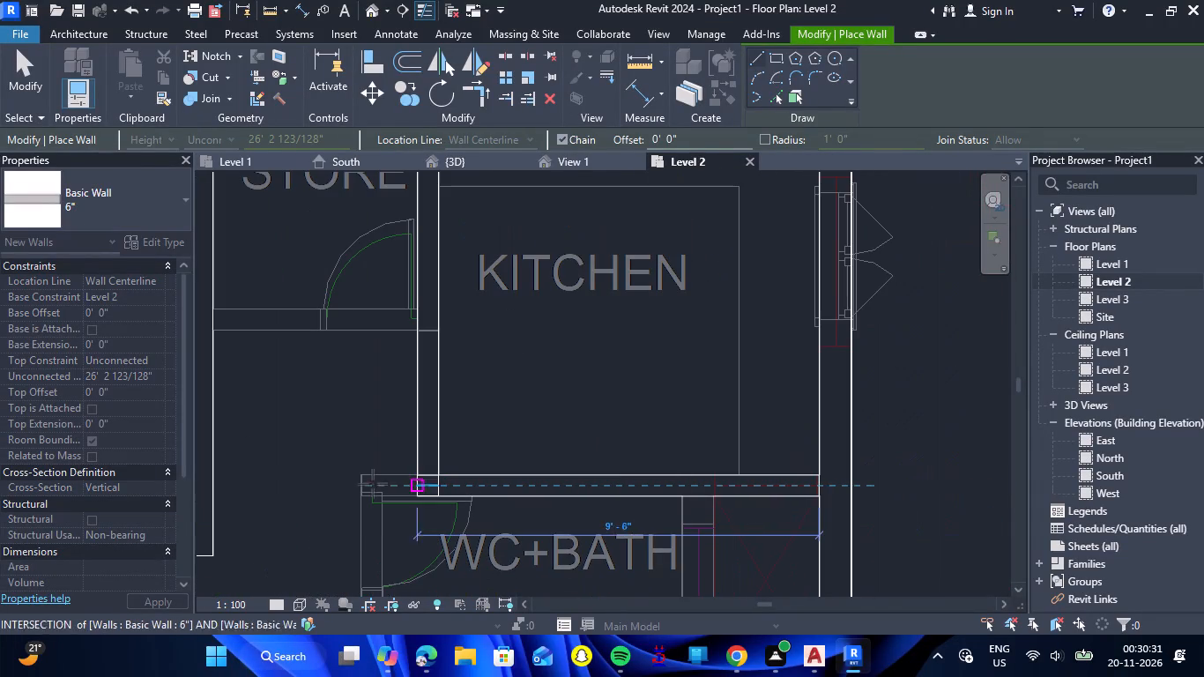
pyautogui.scroll(14, 362, 486)
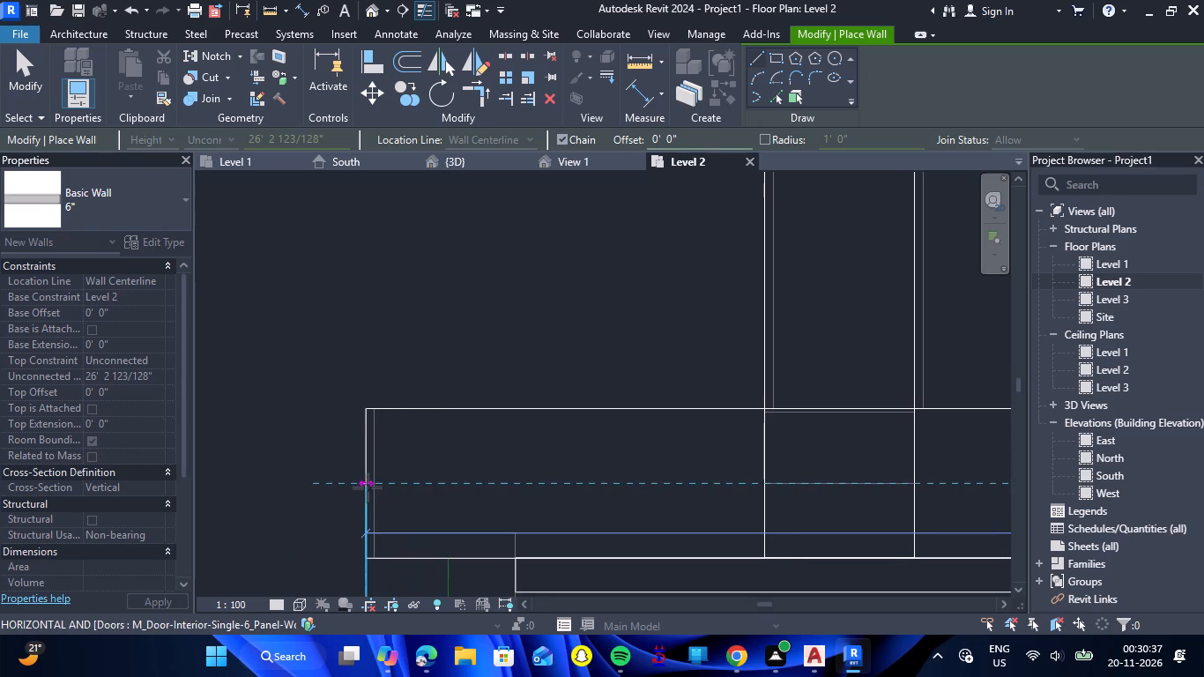
pyautogui.click(366, 484)
pyautogui.press('Escape')
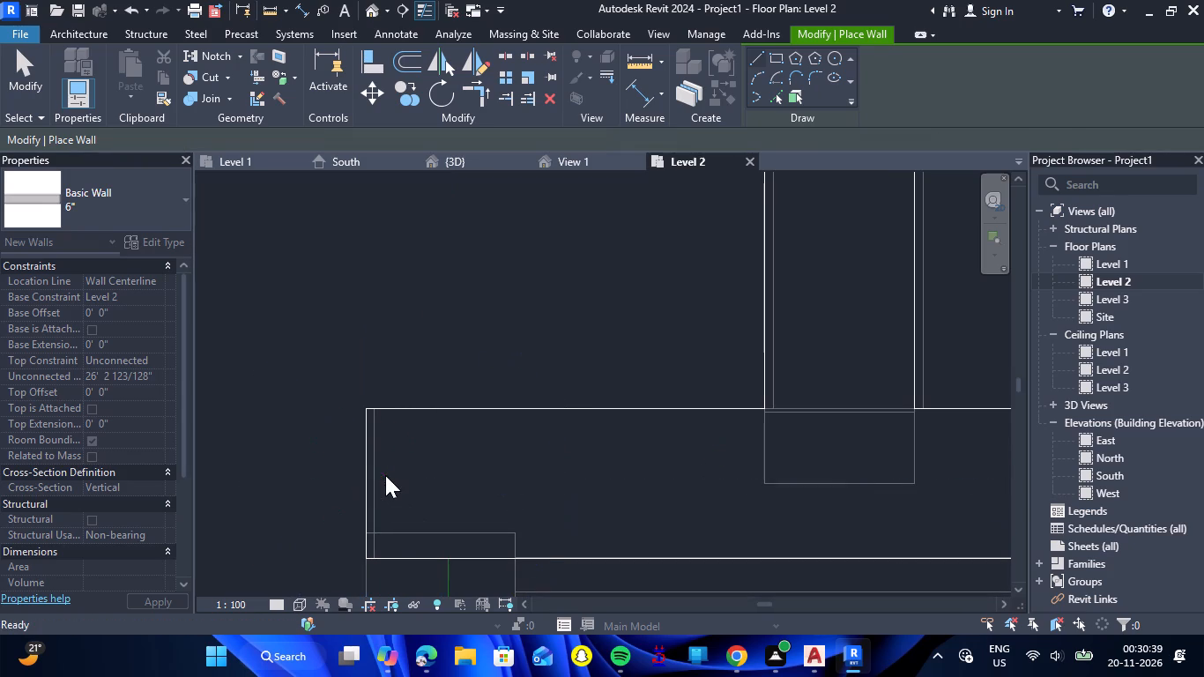
# Draw a 6" wall about 5'-5" long down WC+BATH's west side, from its northwest corner to the front BED ROOM's door opening.
pyautogui.scroll(-11, 390, 468)
pyautogui.scroll(-6, 446, 405)
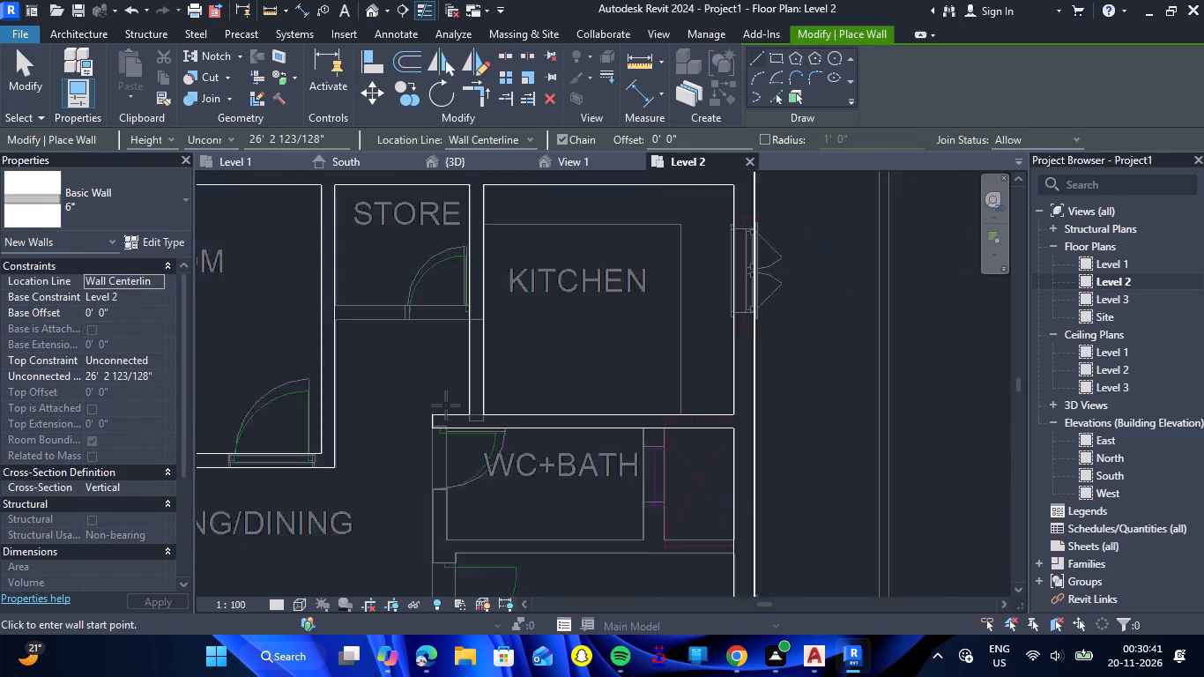
pyautogui.scroll(-3, 446, 405)
pyautogui.scroll(14, 441, 420)
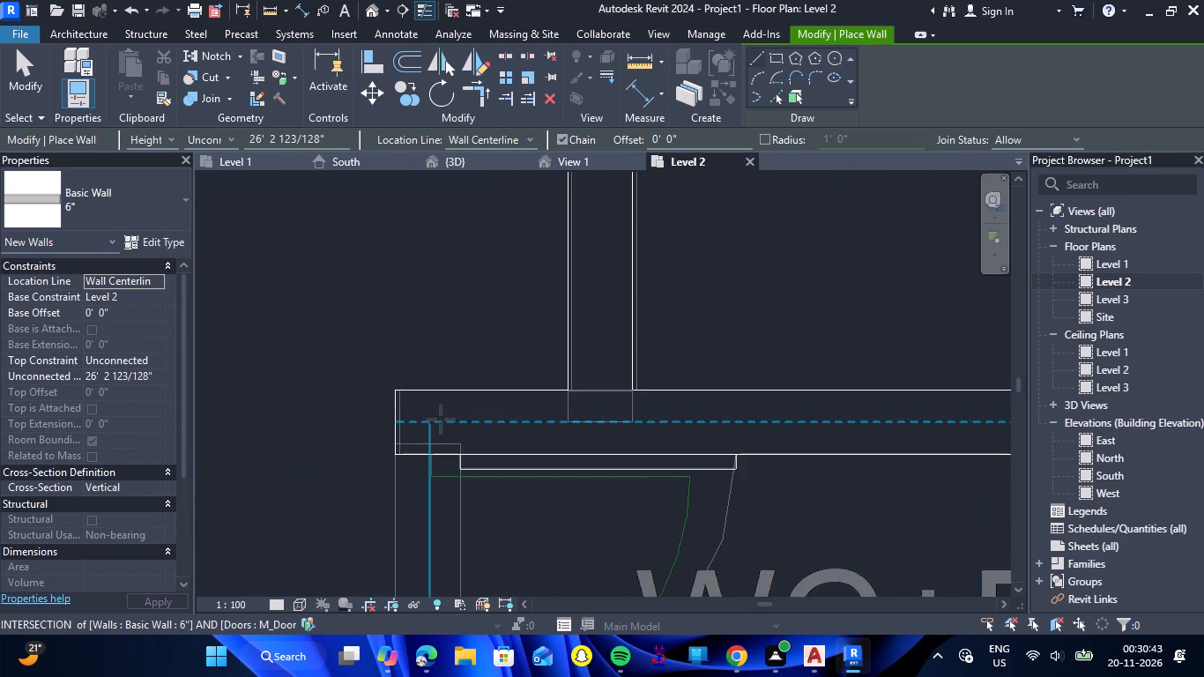
pyautogui.scroll(5, 441, 420)
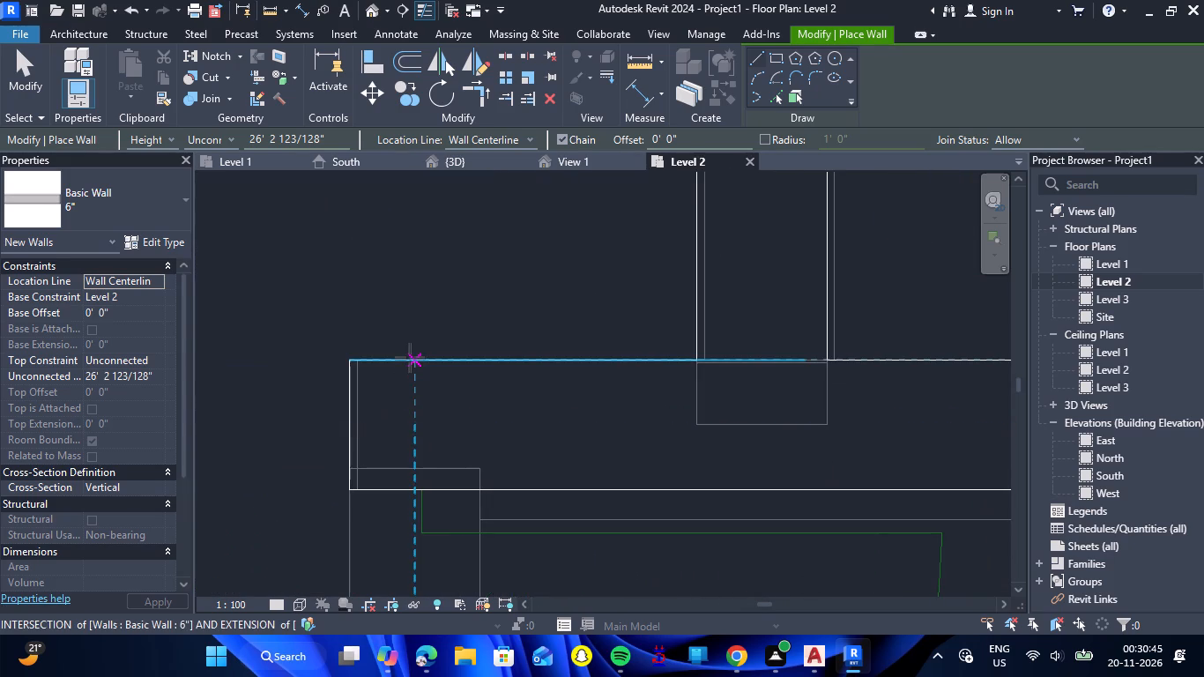
pyautogui.click(415, 358)
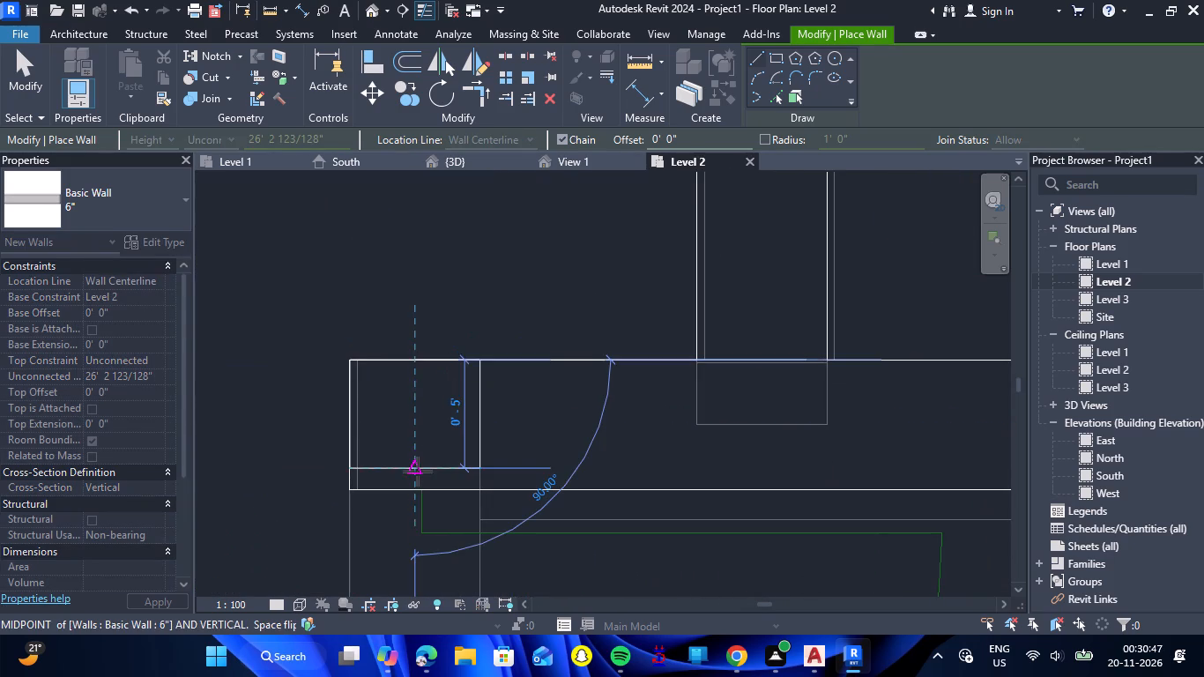
pyautogui.scroll(-18, 418, 472)
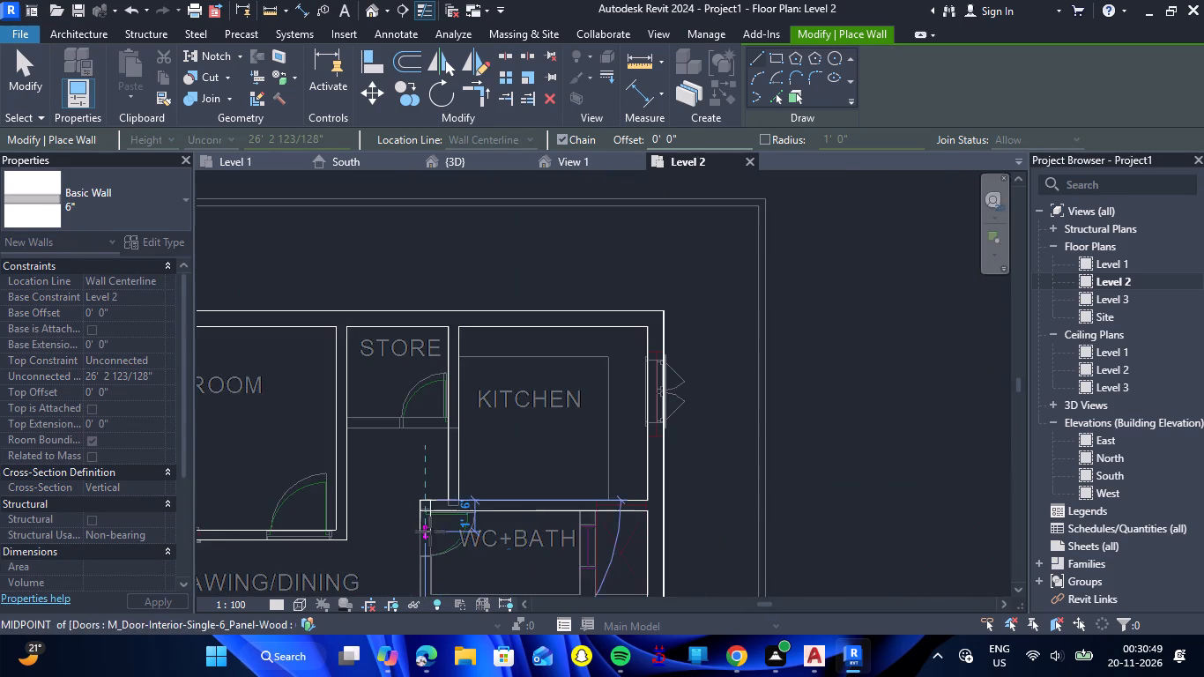
pyautogui.scroll(-4, 430, 531)
pyautogui.scroll(6, 420, 575)
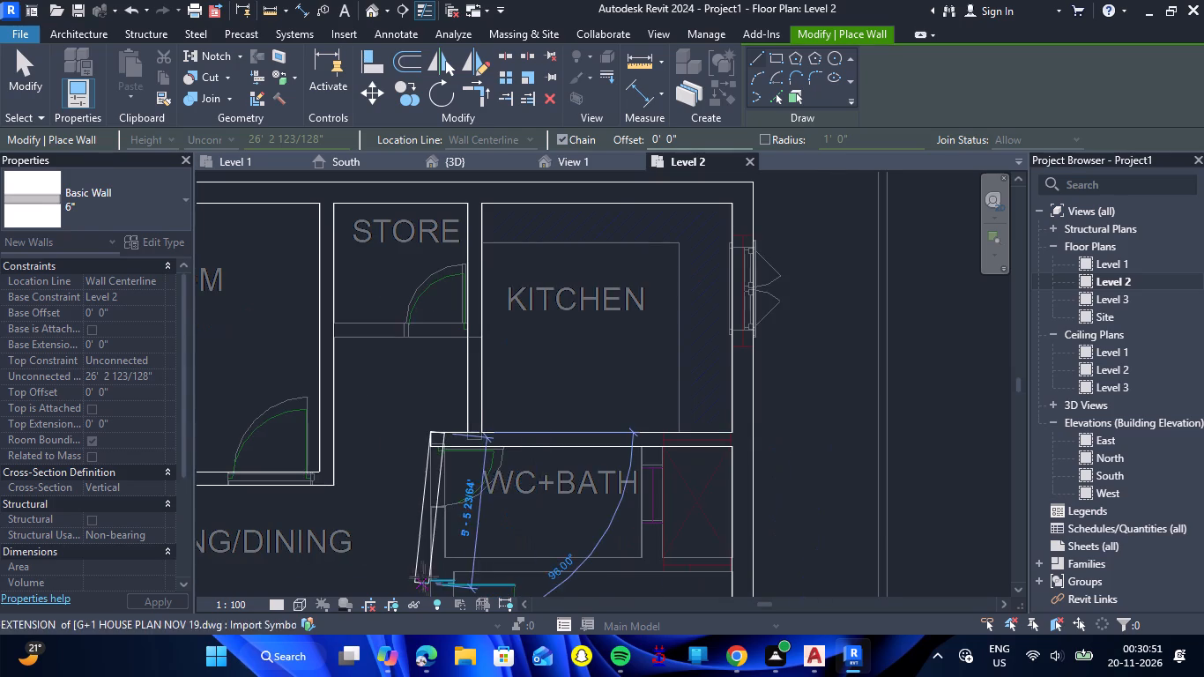
pyautogui.scroll(7, 437, 582)
pyautogui.scroll(-5, 458, 472)
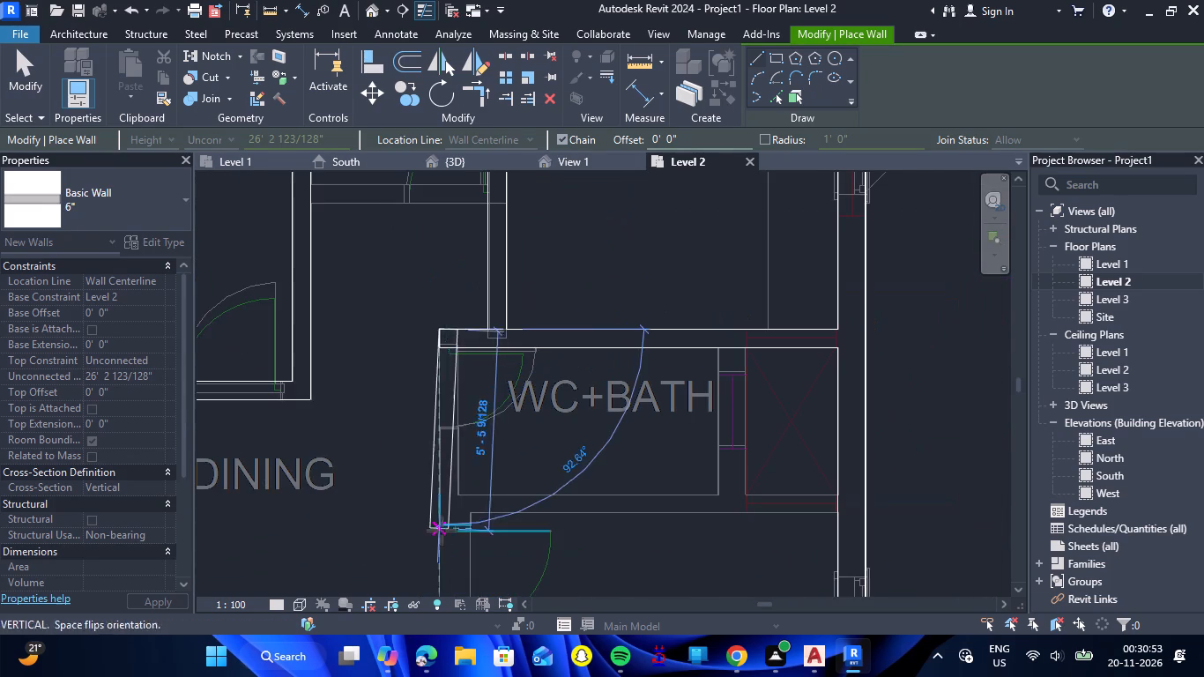
pyautogui.scroll(11, 443, 529)
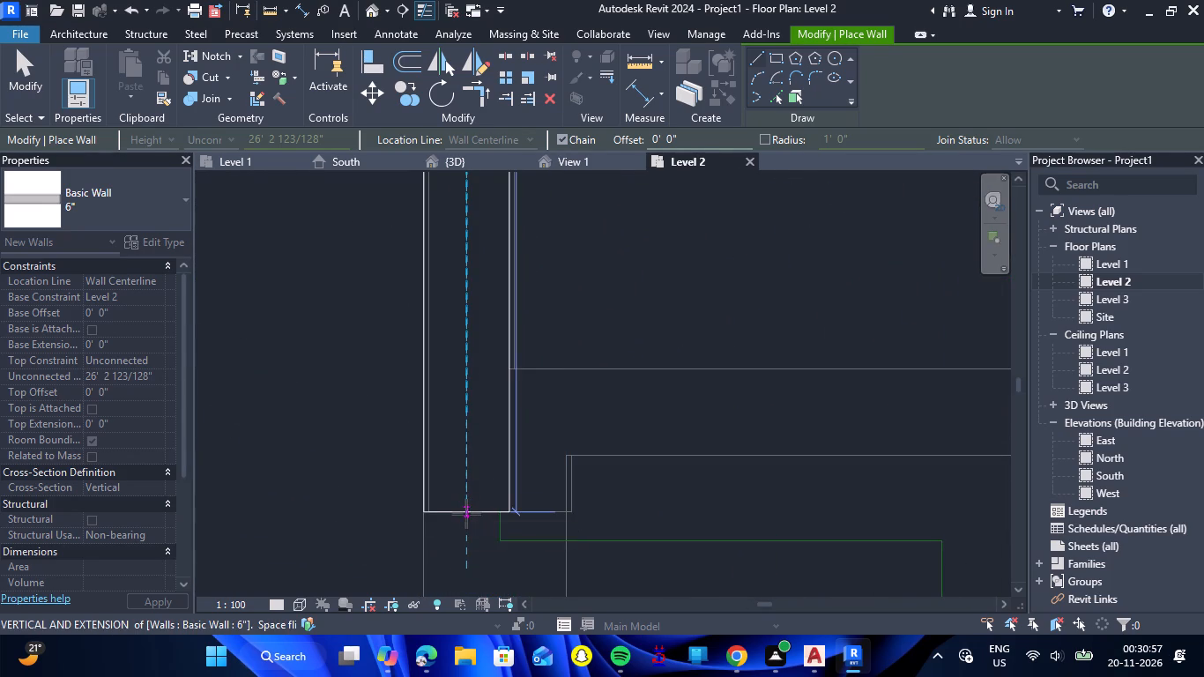
pyautogui.click(465, 514)
pyautogui.press('Escape')
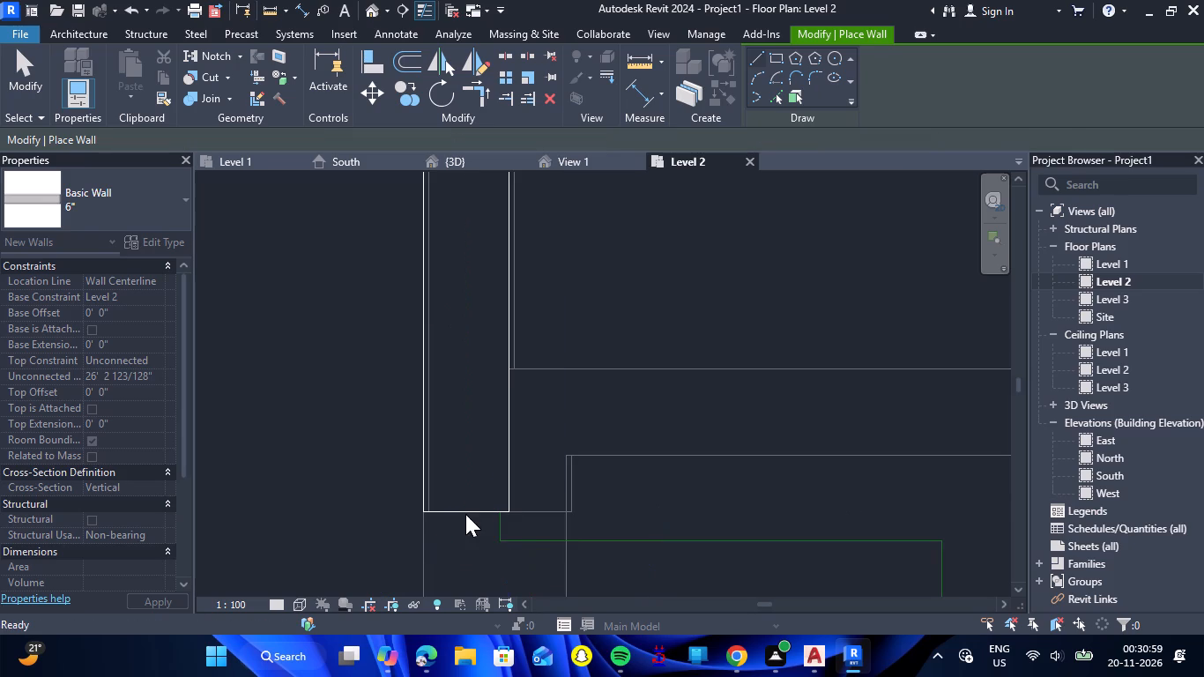
# Draw a 6" wall between WC+BATH and the front BED ROOM, from the east wall to the bathroom's west wall.
pyautogui.scroll(-10, 465, 514)
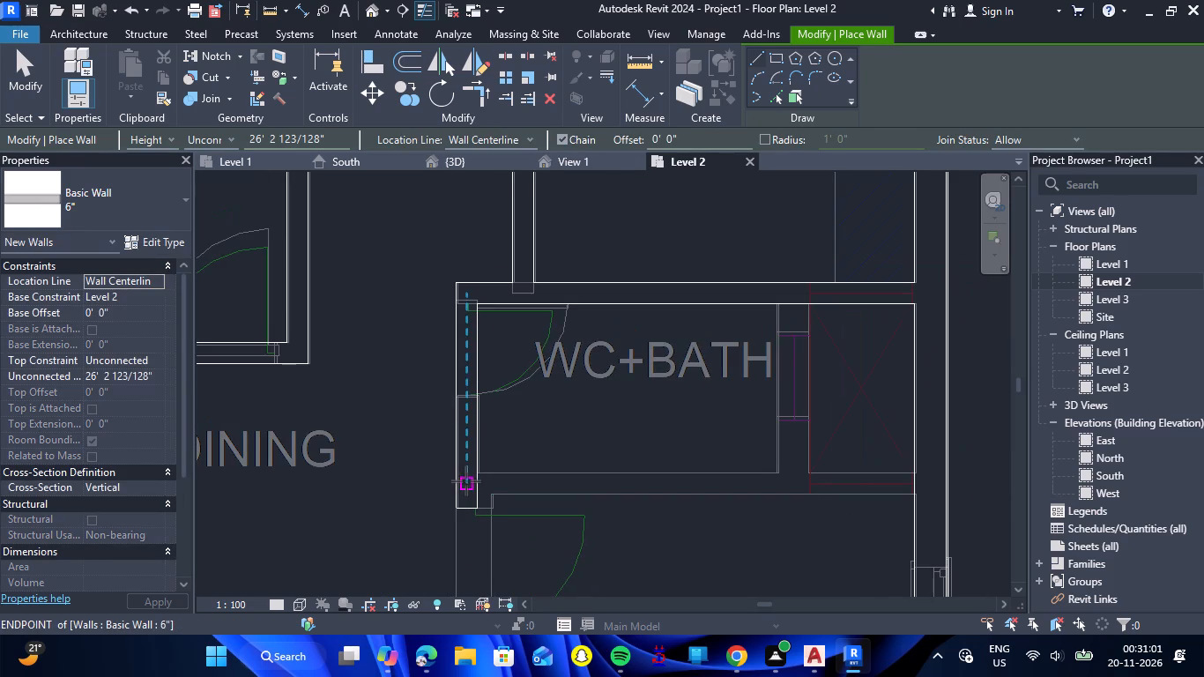
pyautogui.scroll(-1, 466, 480)
pyautogui.scroll(5, 853, 481)
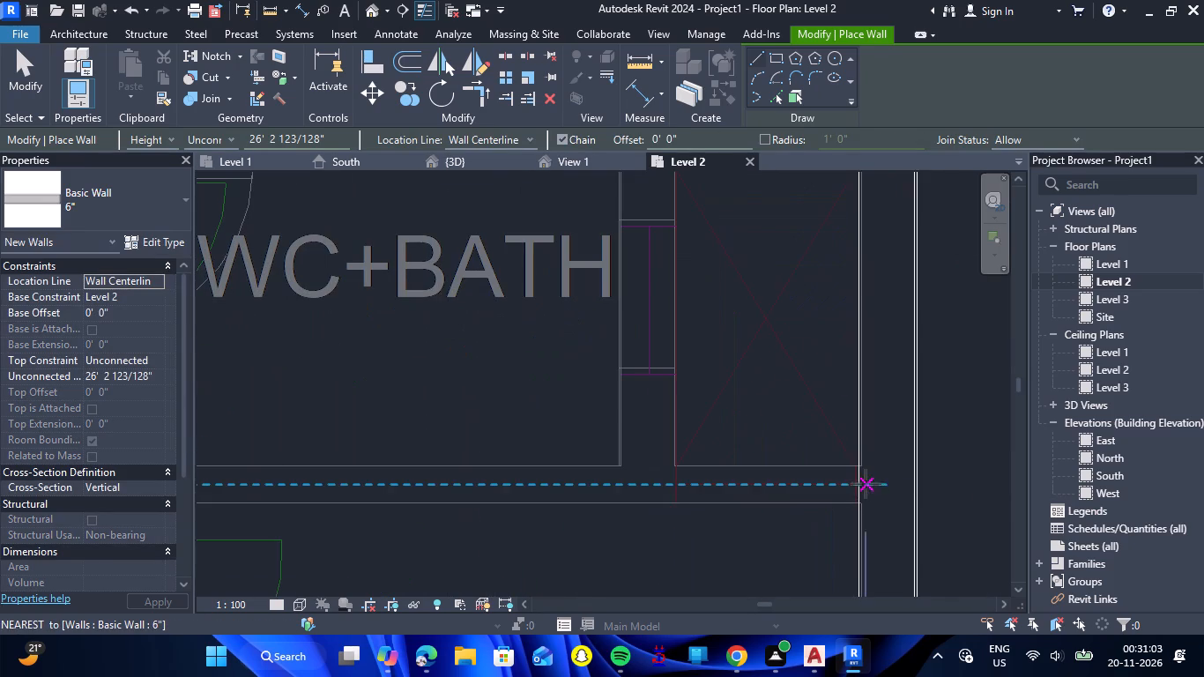
pyautogui.click(857, 484)
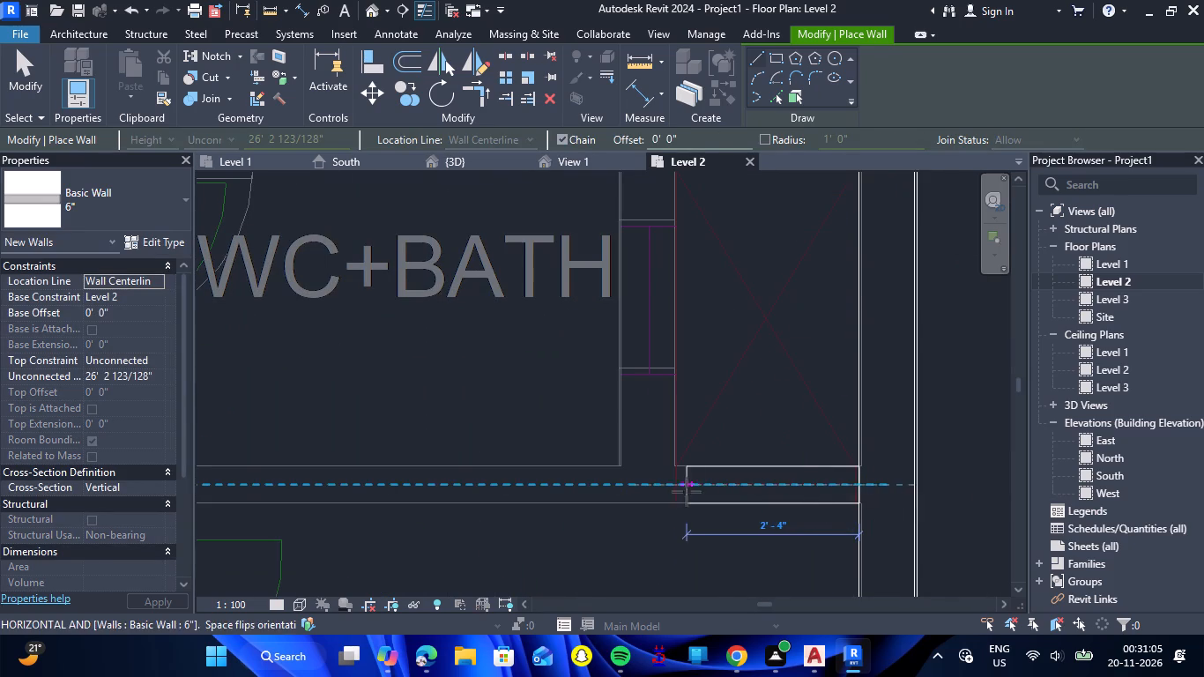
pyautogui.scroll(-2, 683, 495)
pyautogui.scroll(10, 208, 485)
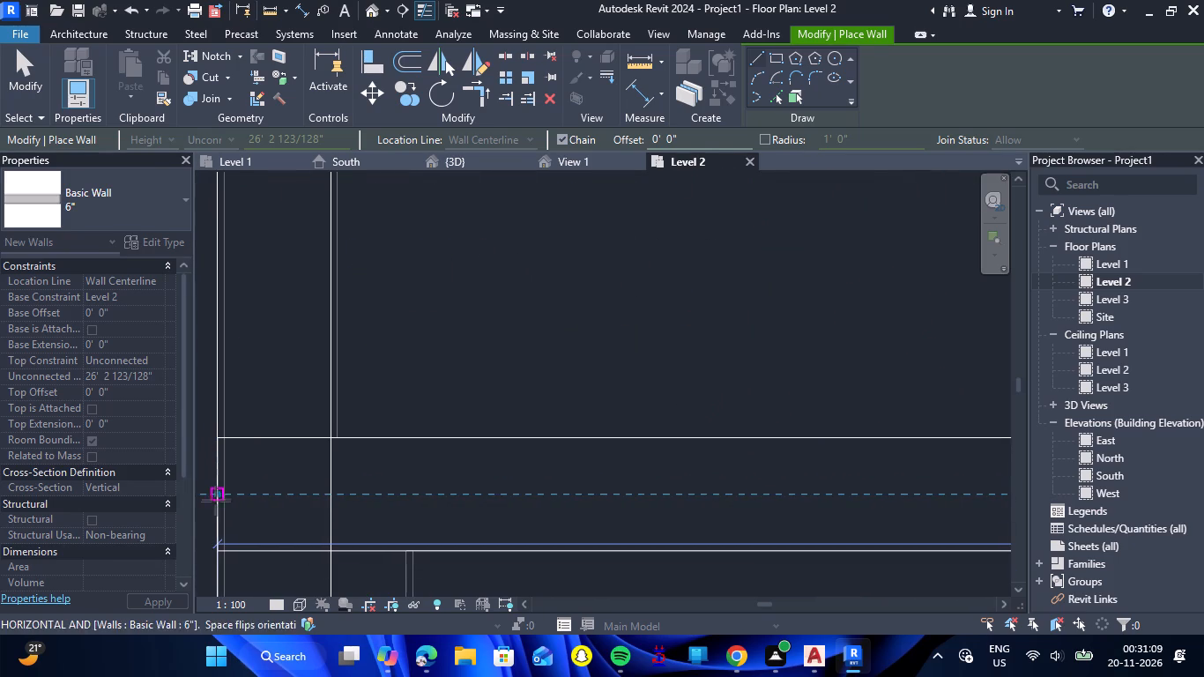
pyautogui.click(219, 494)
pyautogui.press('Escape')
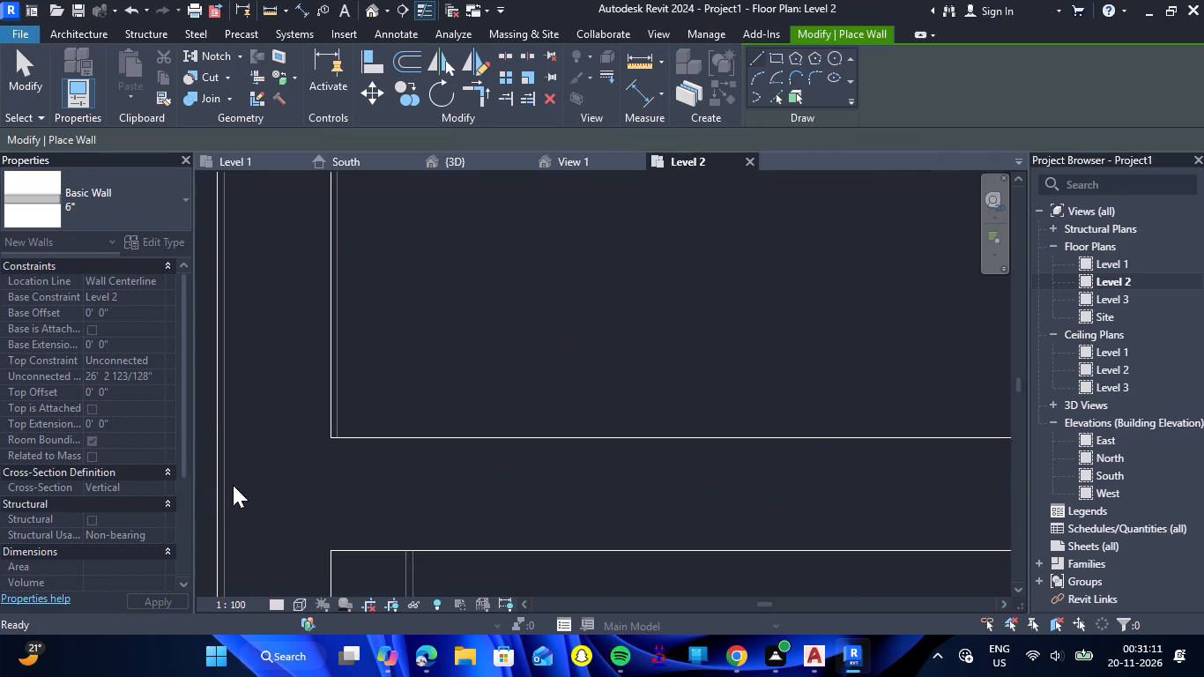
# Leave the wall command and examine the plan between DRAWING/DINING and the staircase for the remaining walls.
pyautogui.scroll(-18, 271, 468)
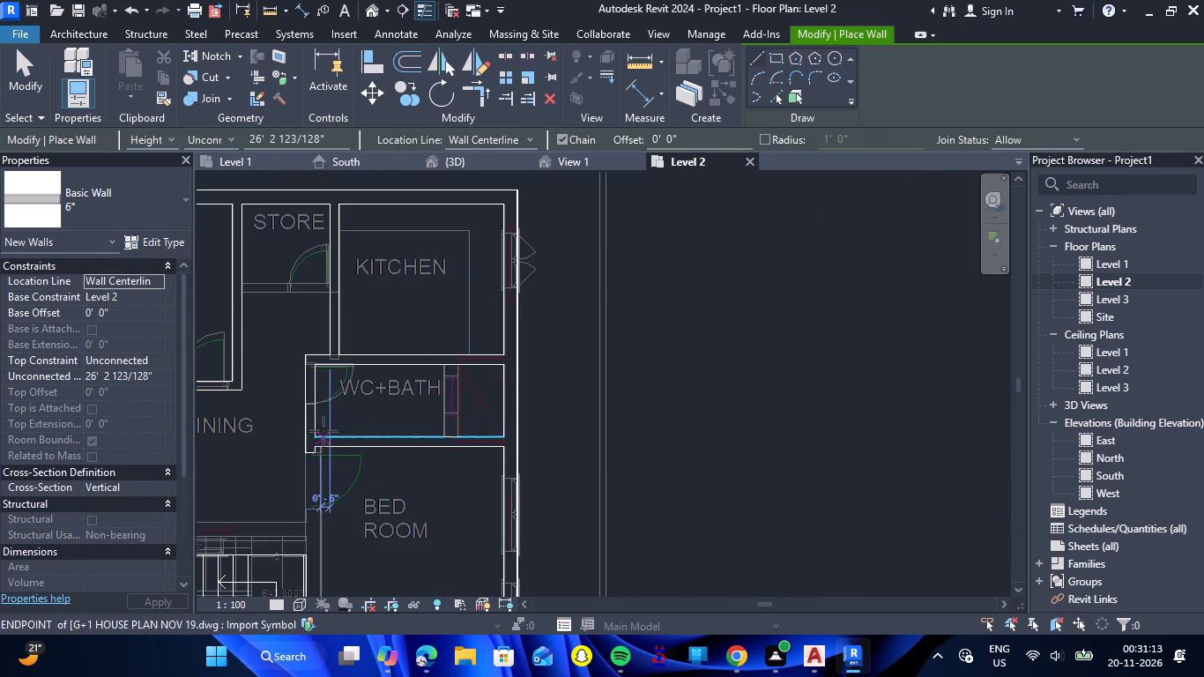
pyautogui.scroll(-8, 323, 431)
pyautogui.scroll(5, 229, 470)
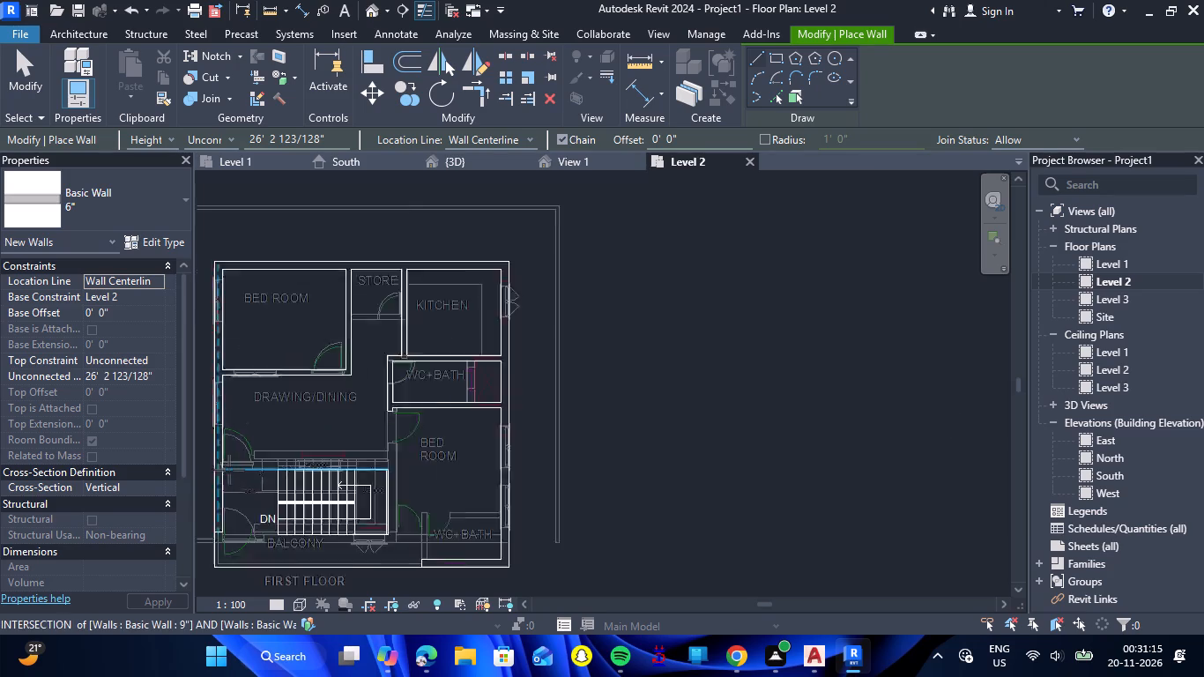
pyautogui.scroll(8, 229, 470)
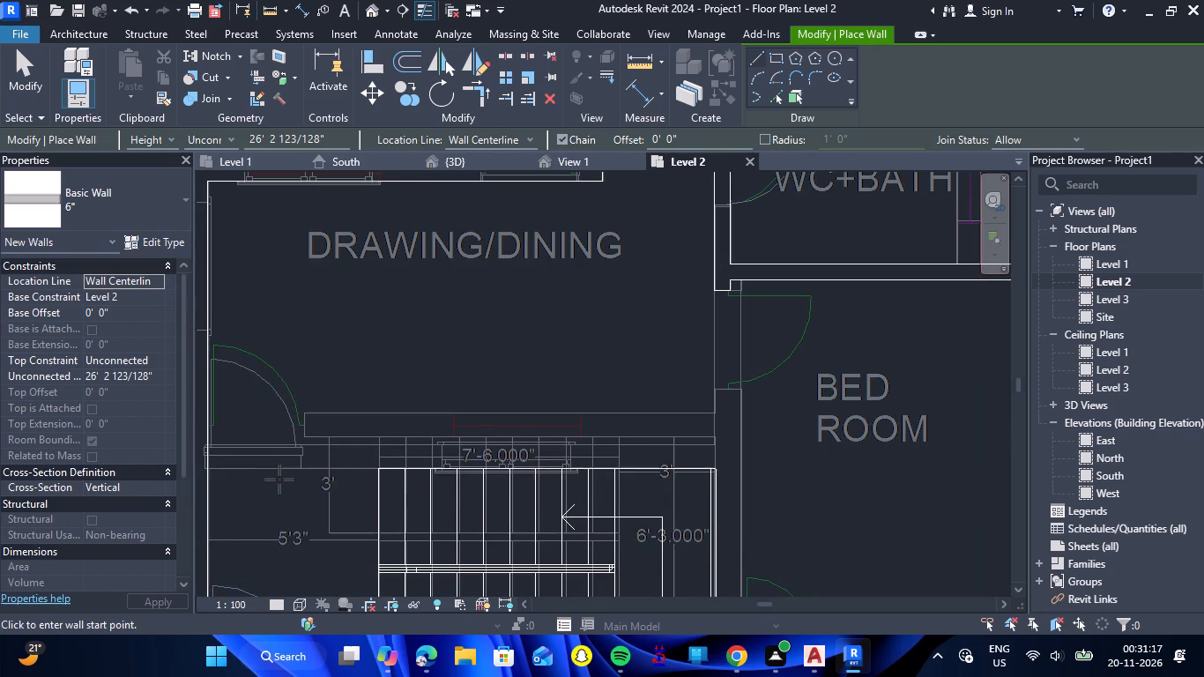
pyautogui.press('Escape')
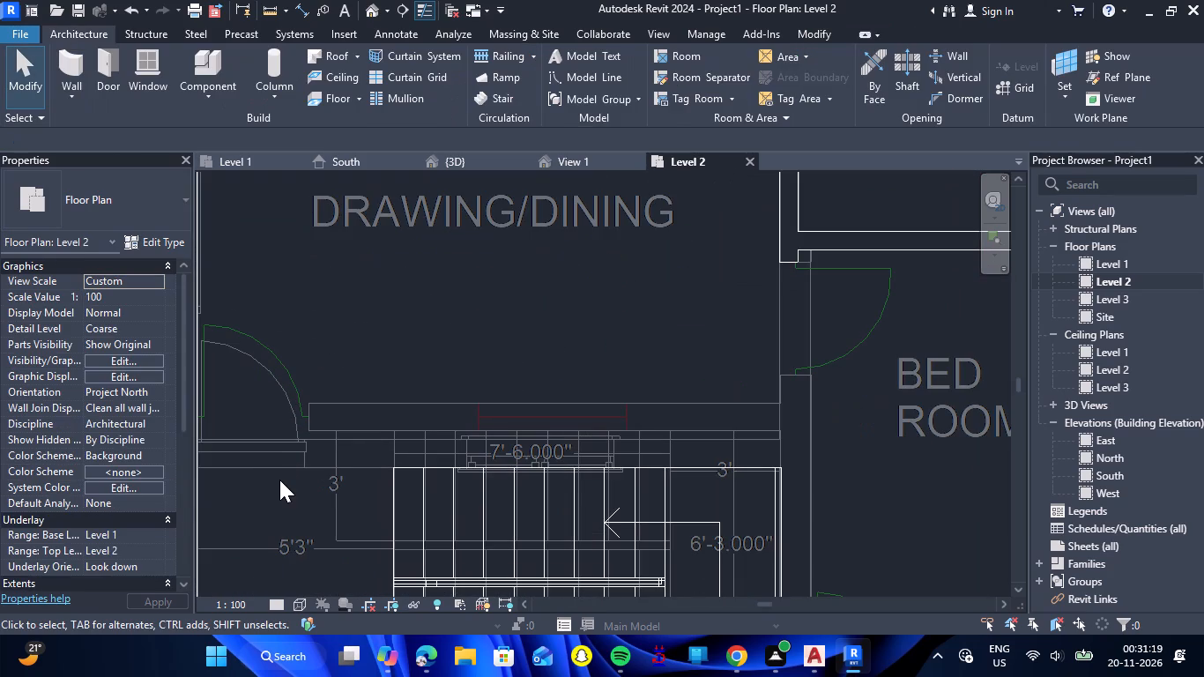
pyautogui.scroll(-2, 279, 480)
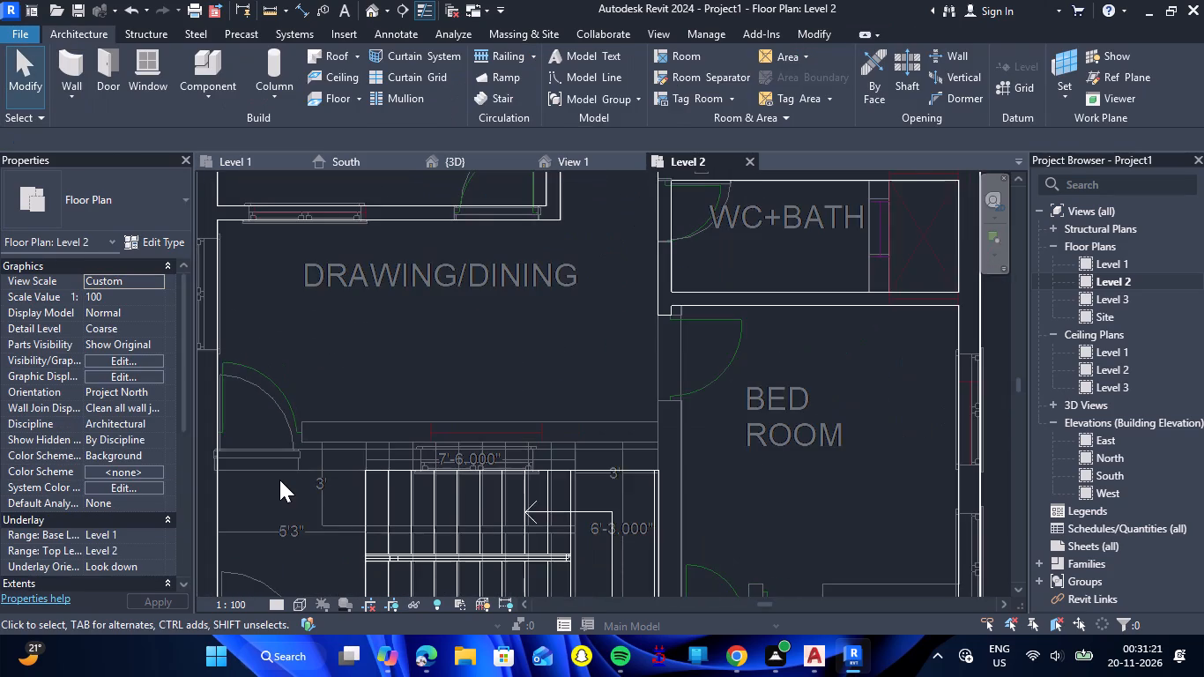
pyautogui.scroll(2, 279, 480)
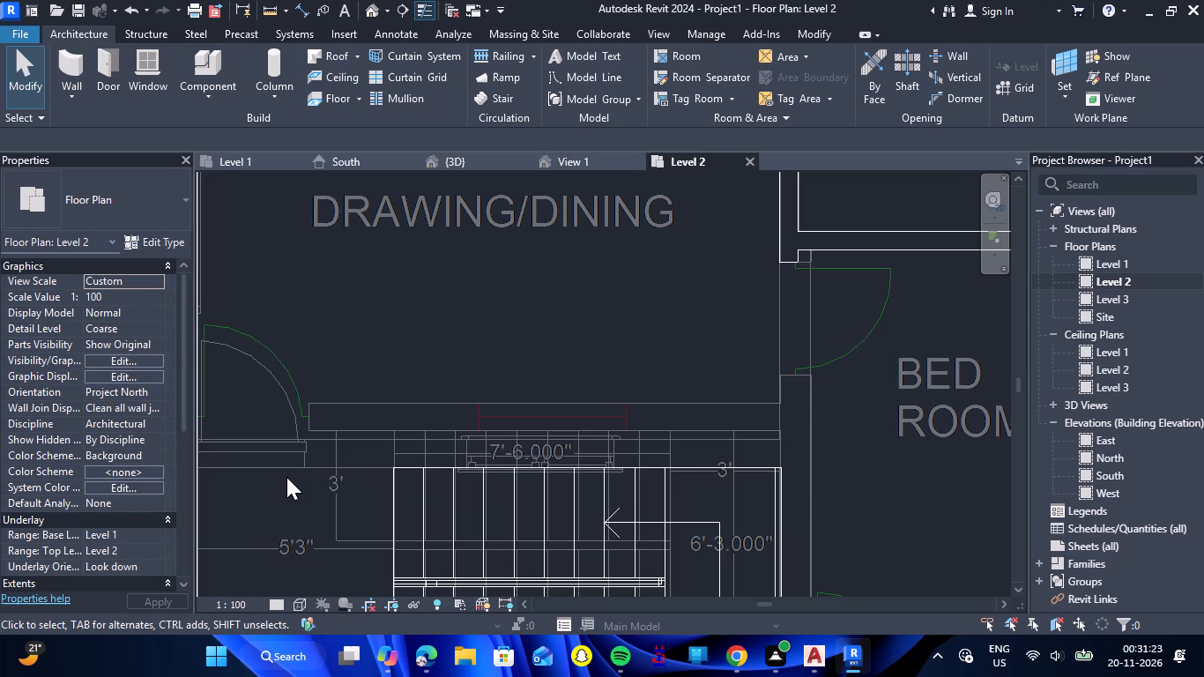
pyautogui.click(578, 398)
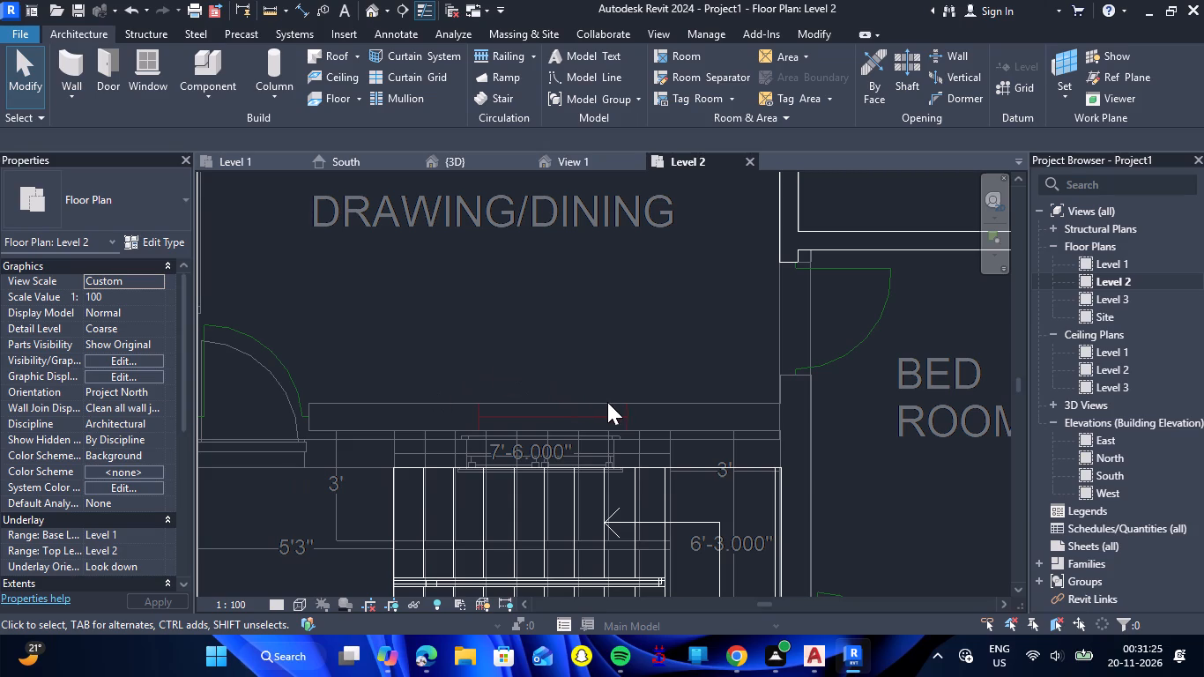
pyautogui.scroll(-2, 536, 399)
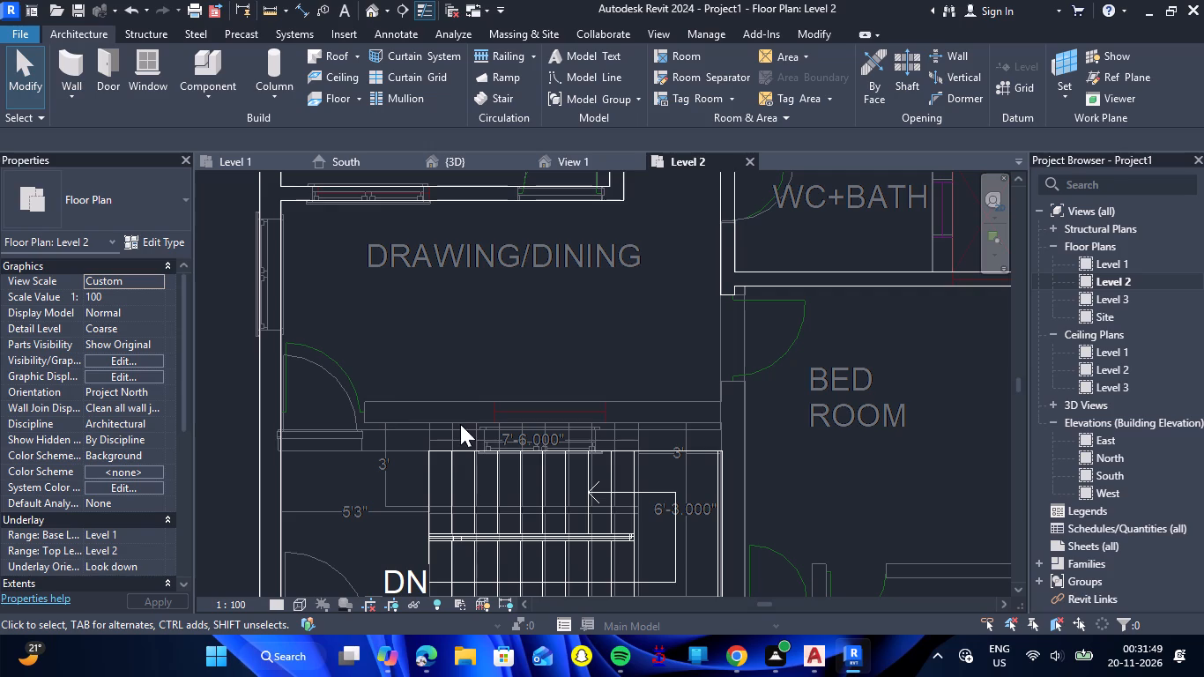
pyautogui.scroll(3, 459, 422)
pyautogui.scroll(-1, 459, 422)
# Draw a 9" wall about 16' long between DRAWING/DINING and the staircase, from the front BED ROOM's west partition line to the exterior west wall.
pyautogui.click(187, 204)
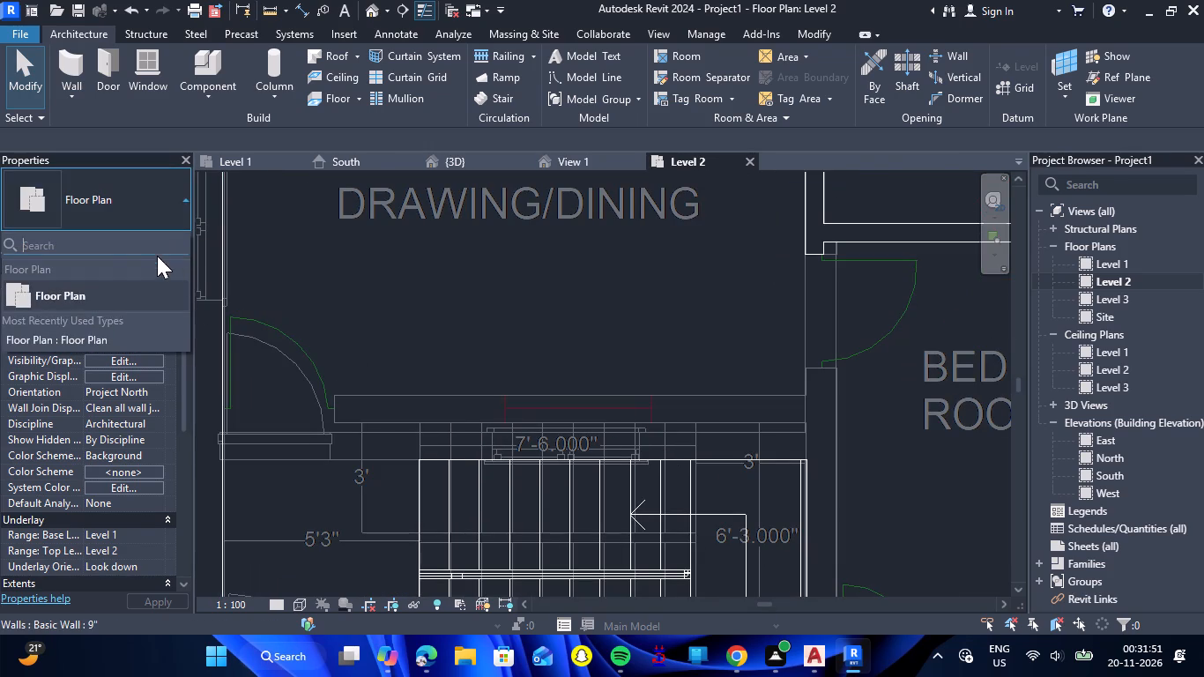
pyautogui.click(70, 60)
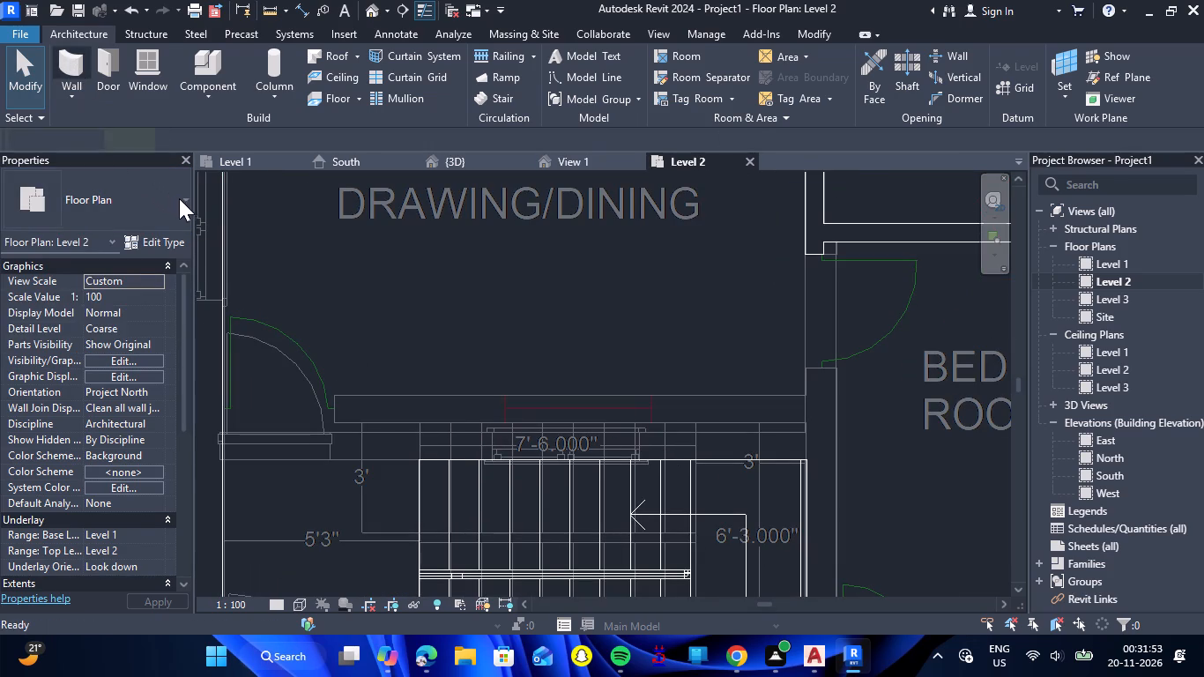
pyautogui.click(182, 199)
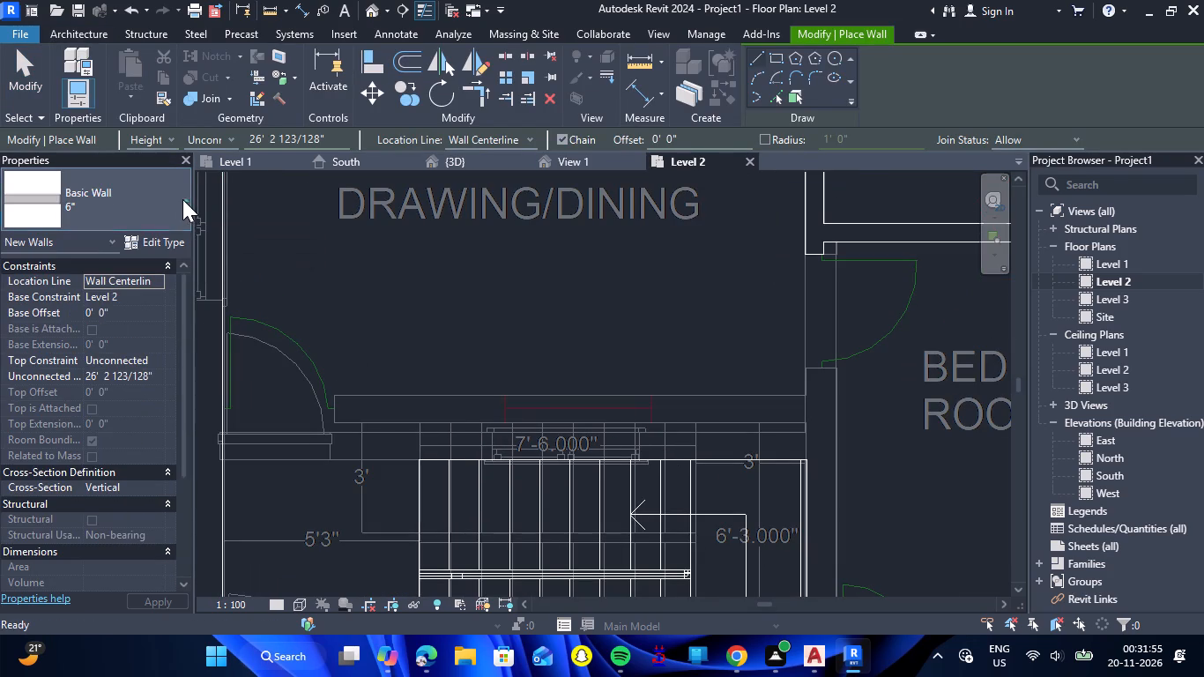
pyautogui.click(105, 325)
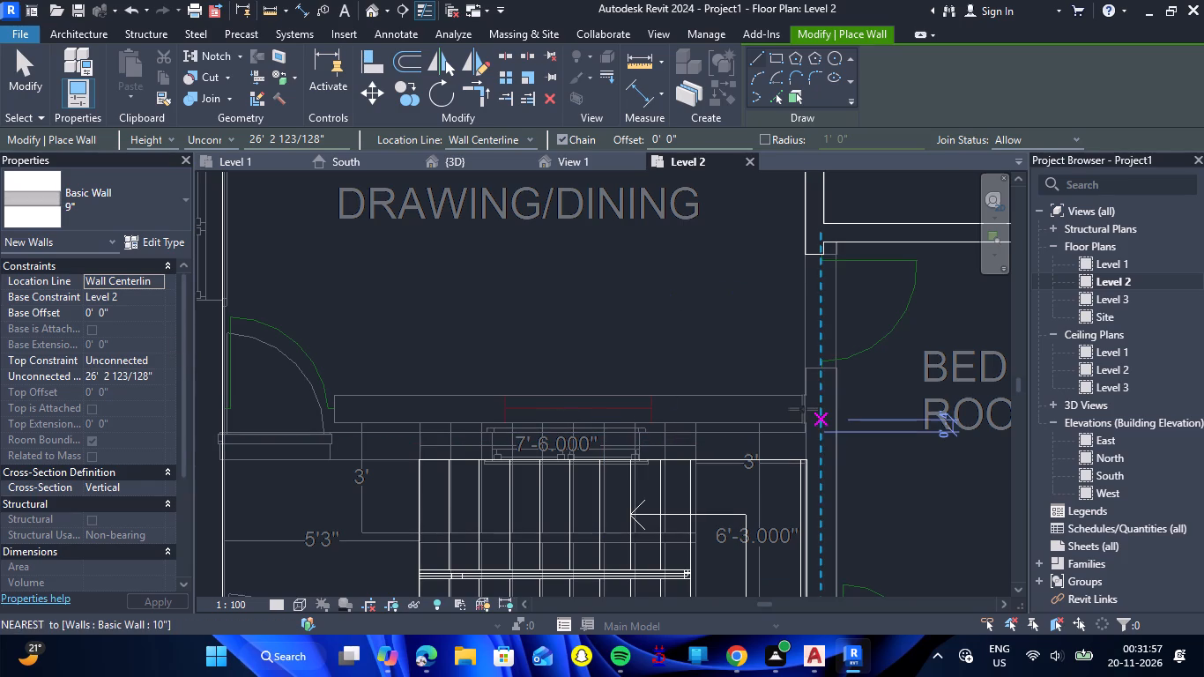
pyautogui.doubleClick(803, 409)
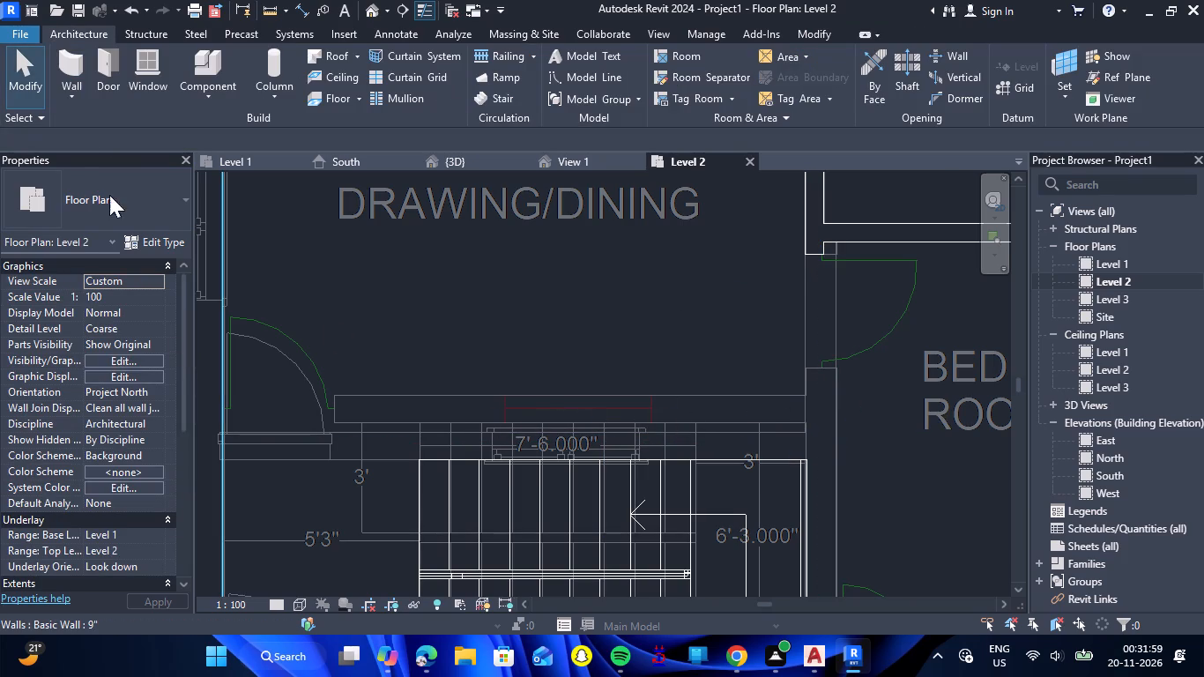
pyautogui.click(70, 63)
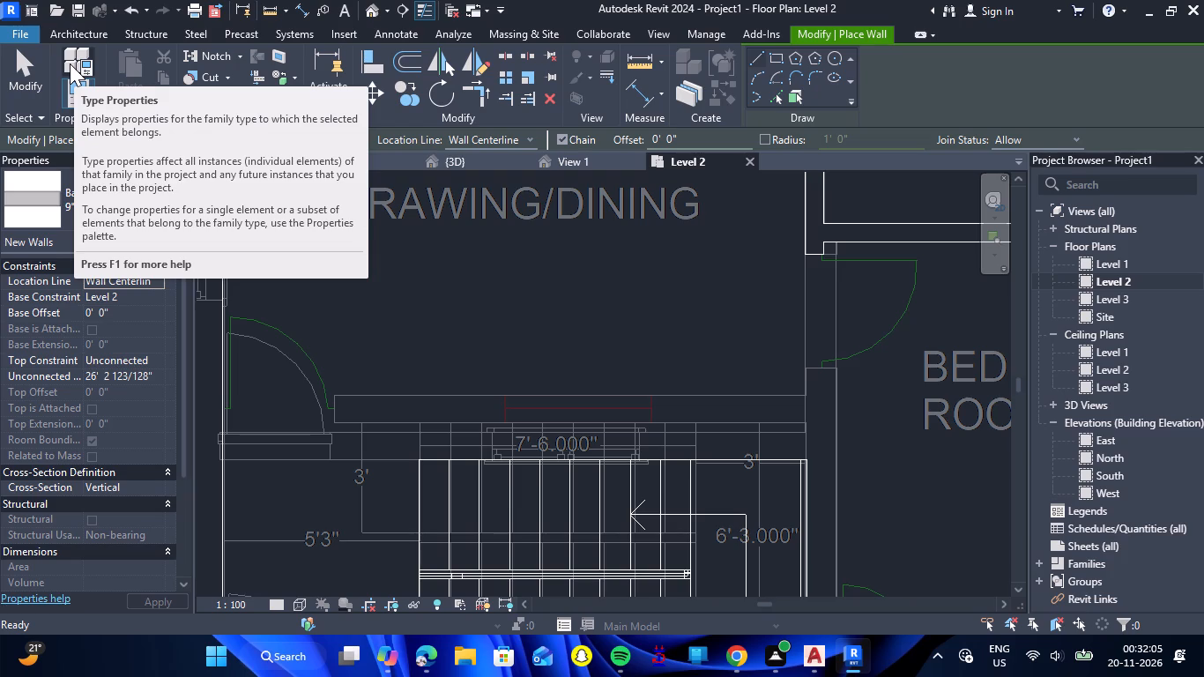
pyautogui.click(804, 405)
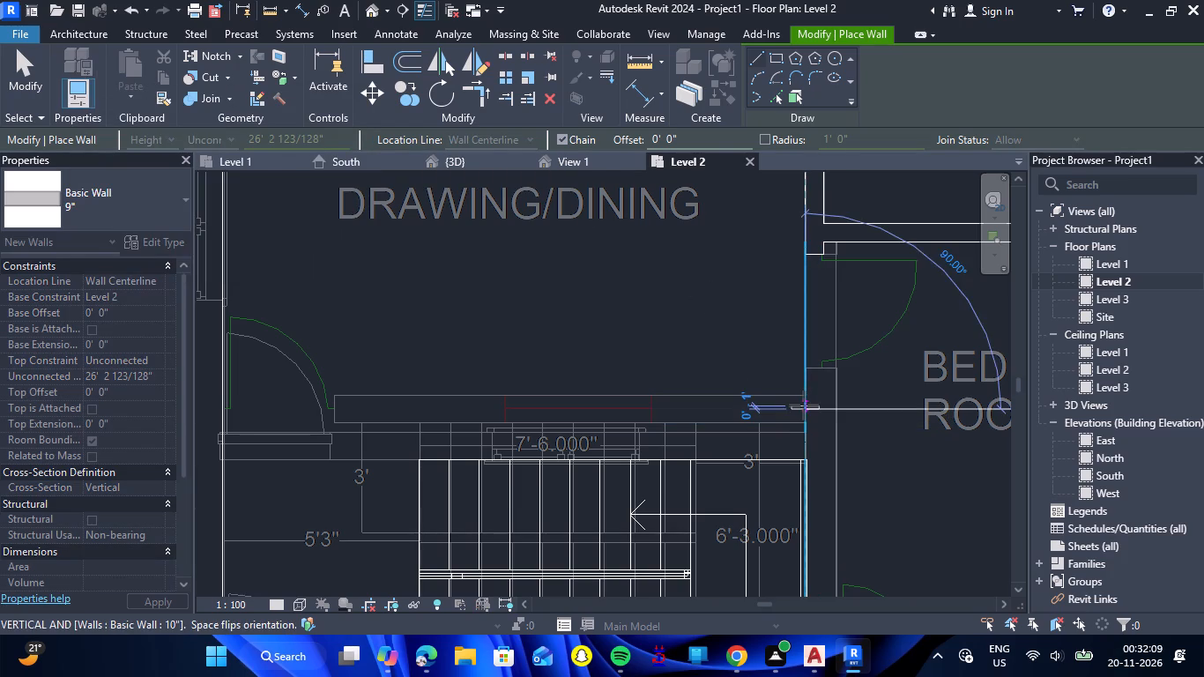
pyautogui.scroll(-1, 602, 410)
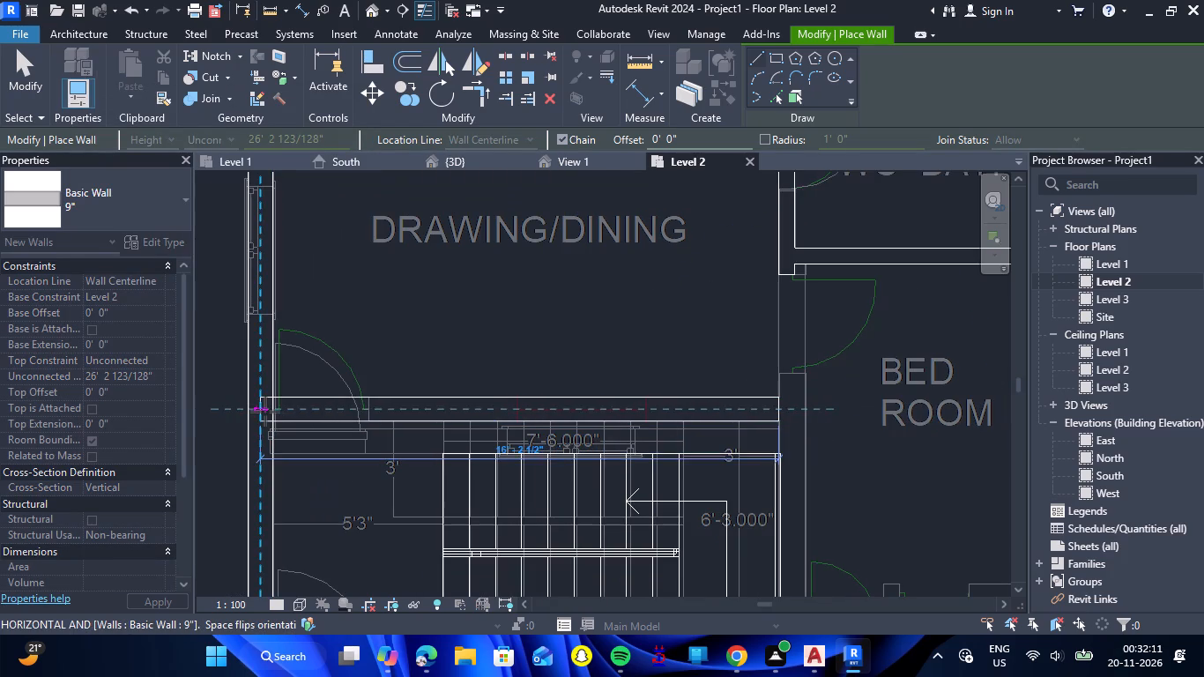
pyautogui.scroll(14, 264, 412)
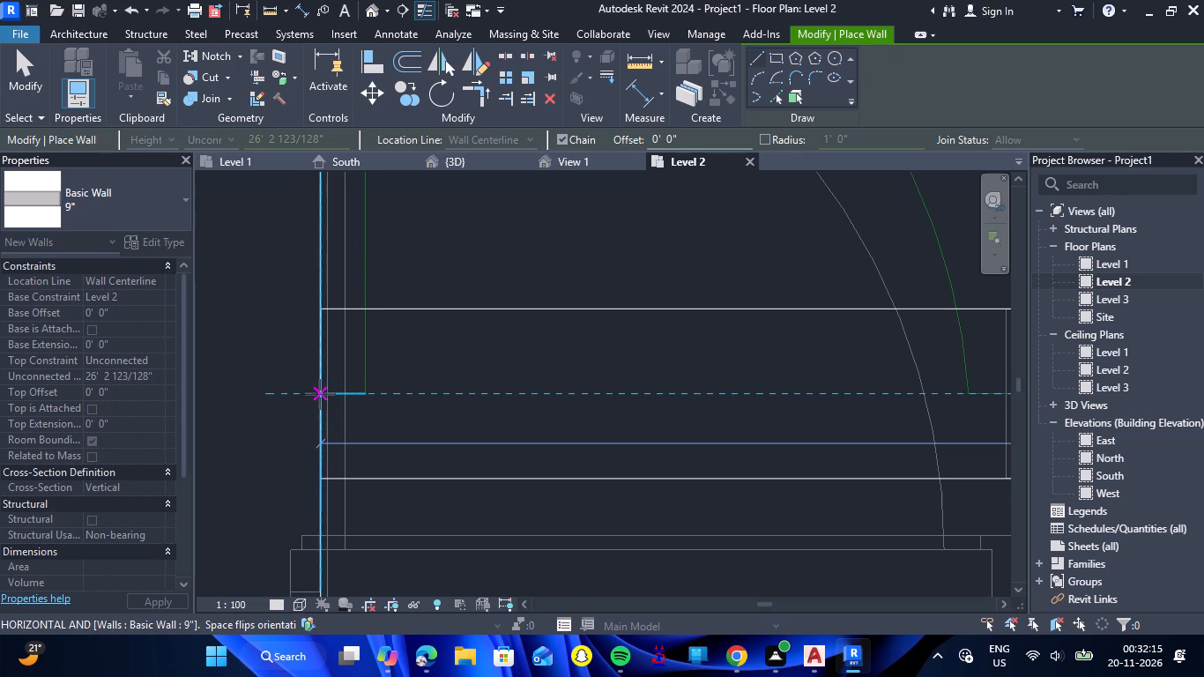
pyautogui.click(322, 394)
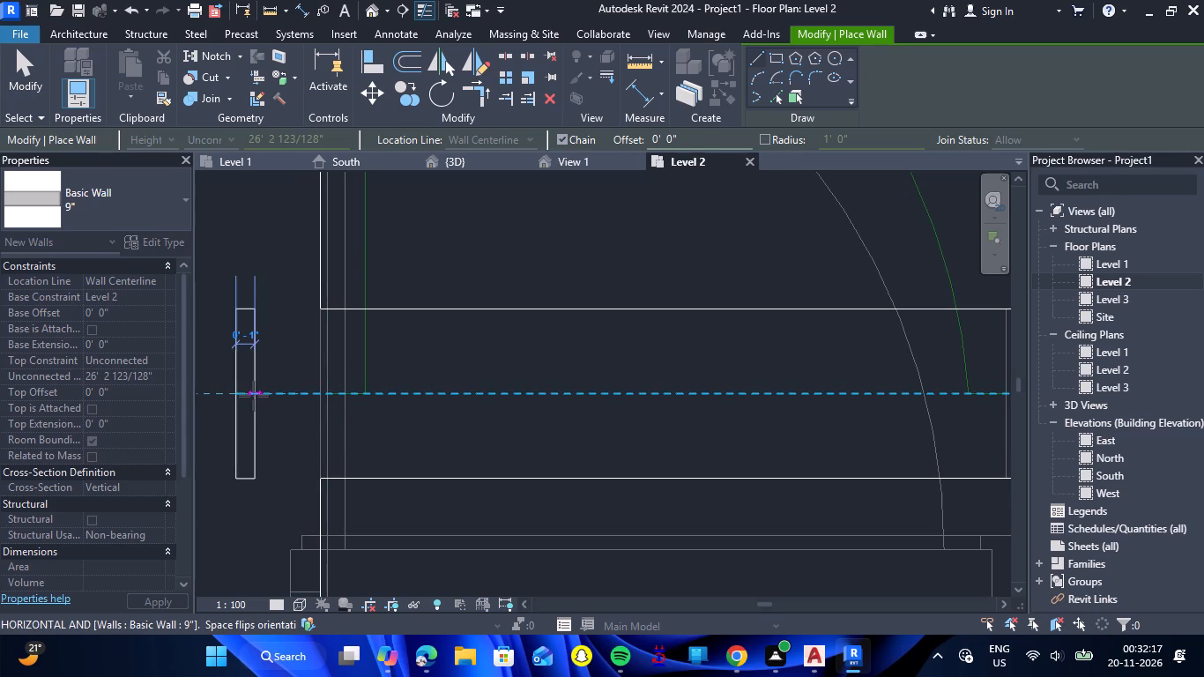
pyautogui.press('Escape')
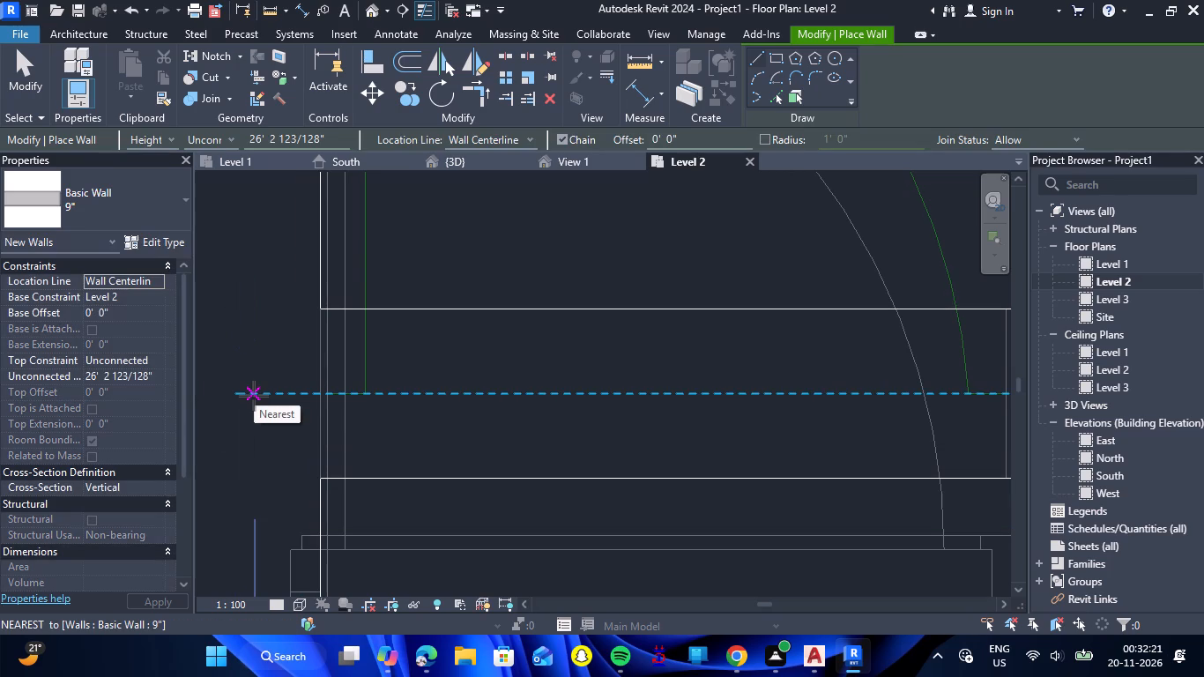
pyautogui.scroll(-12, 374, 391)
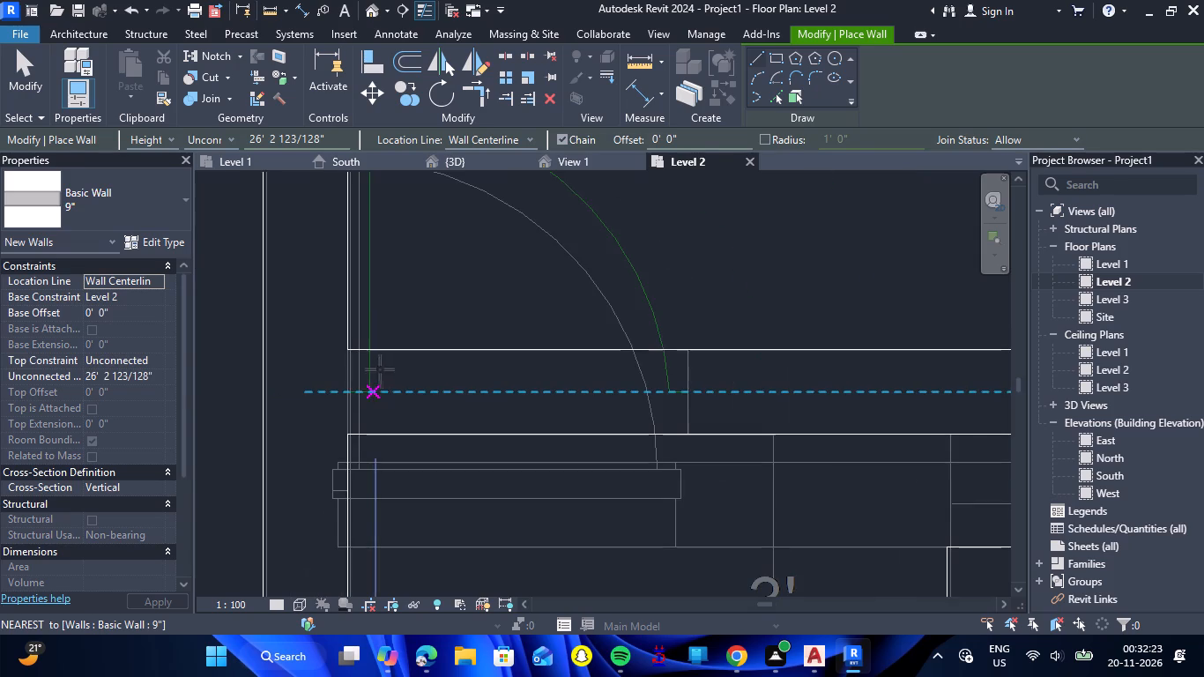
pyautogui.press('Escape')
# Draw a 9" wall about 16' long between the staircase and BALCONY, from the stair's east edge to the exterior west wall.
pyautogui.scroll(-7, 336, 374)
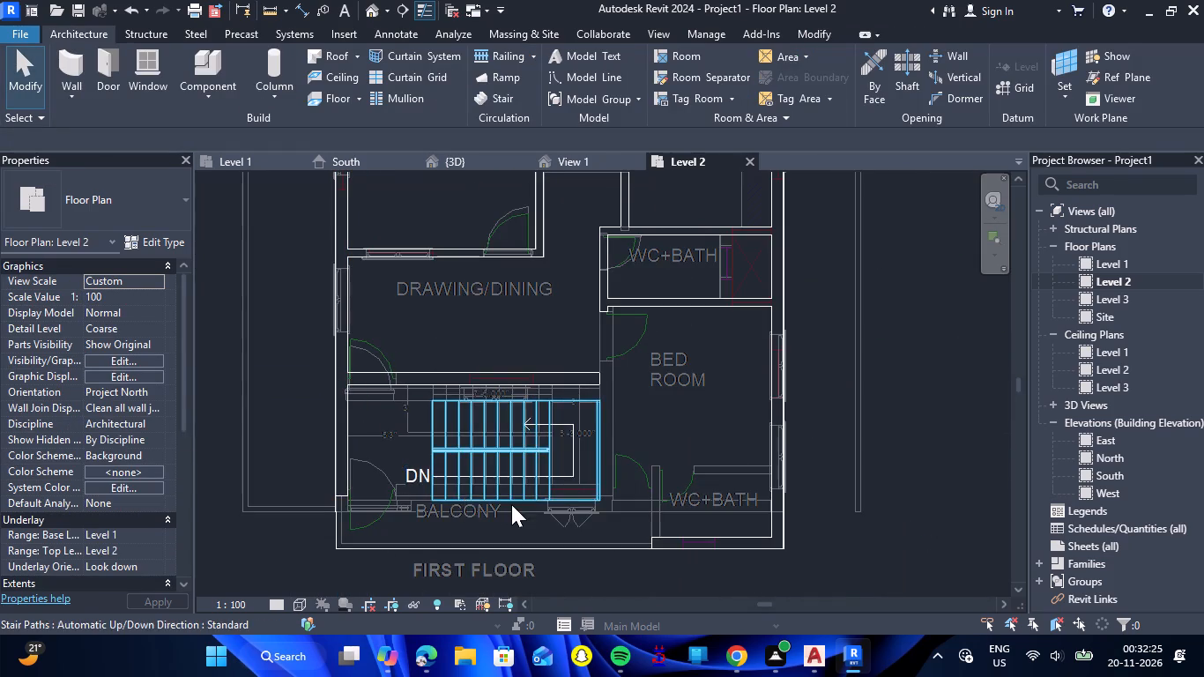
pyautogui.scroll(7, 514, 502)
pyautogui.scroll(1, 737, 550)
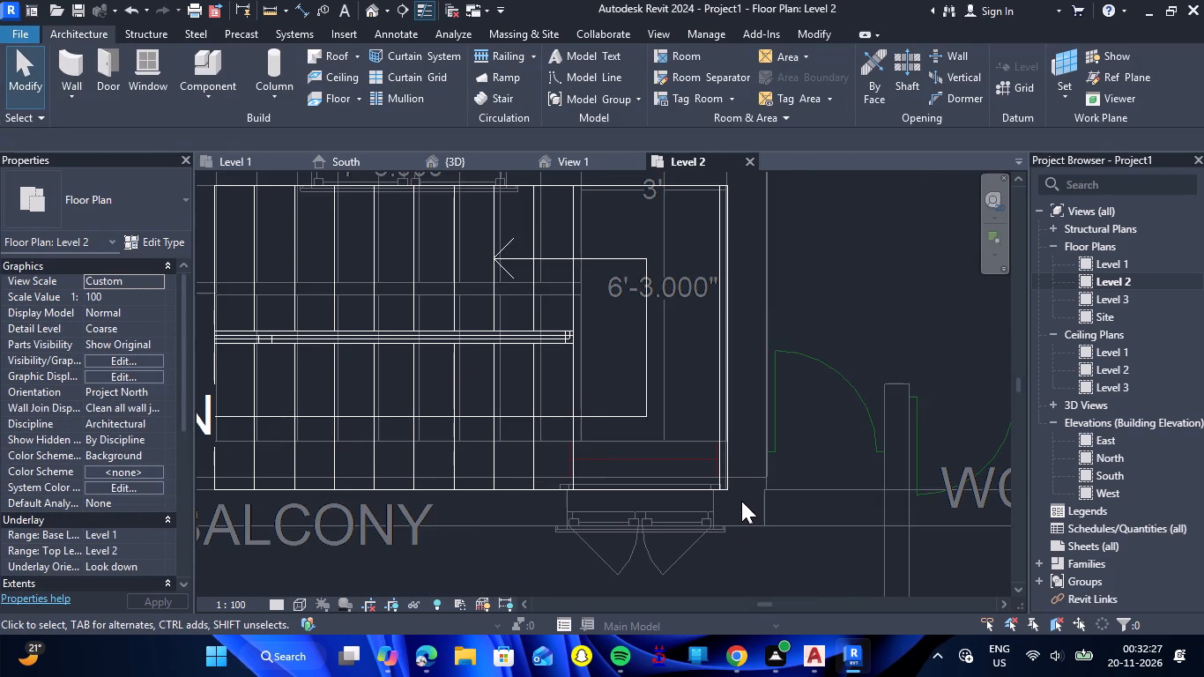
pyautogui.scroll(4, 707, 443)
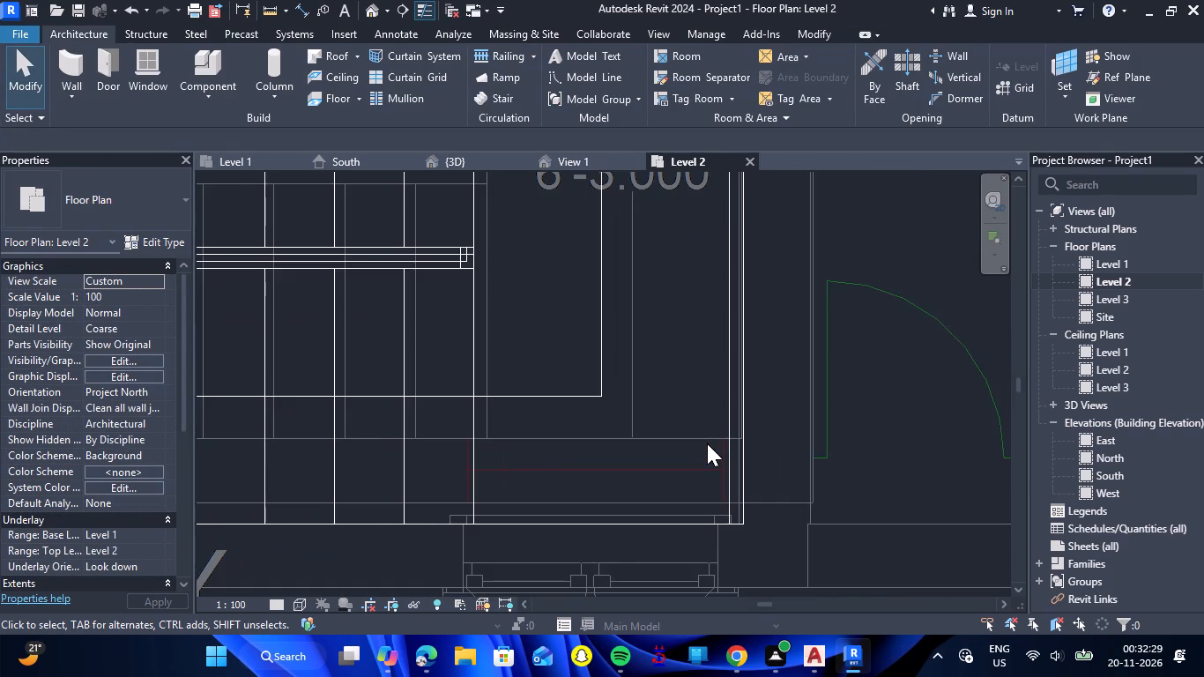
pyautogui.scroll(-6, 707, 443)
pyautogui.scroll(8, 711, 454)
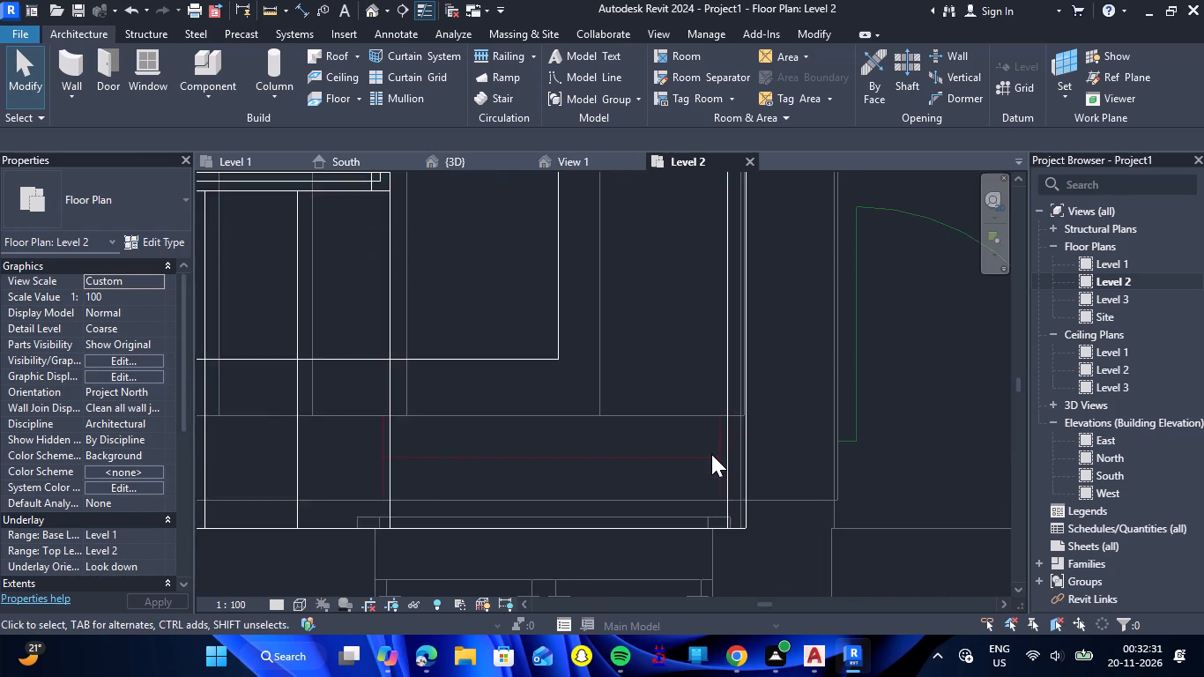
pyautogui.scroll(4, 711, 454)
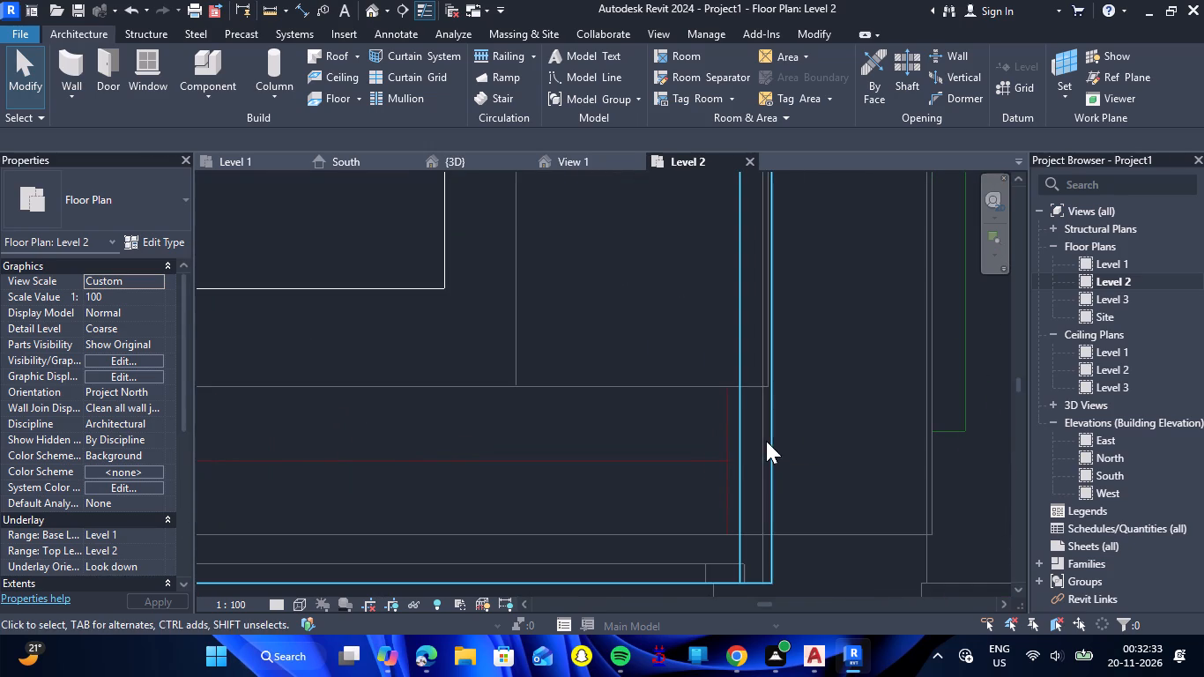
pyautogui.doubleClick(78, 78)
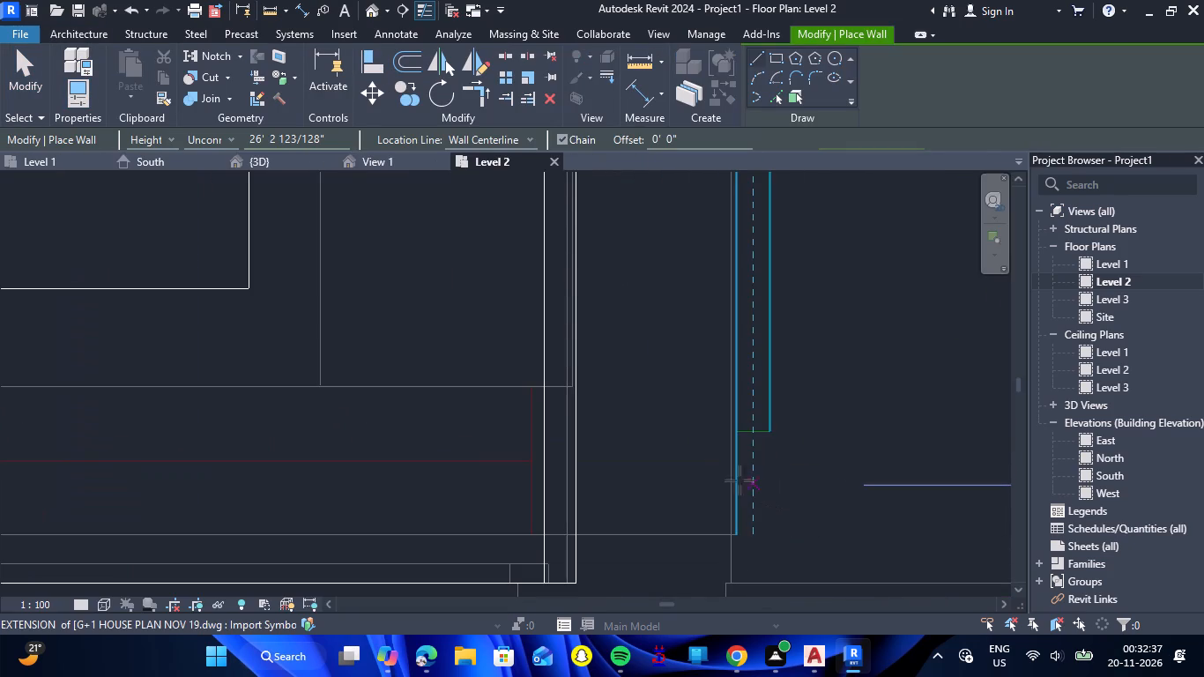
pyautogui.scroll(-4, 700, 474)
pyautogui.scroll(6, 616, 460)
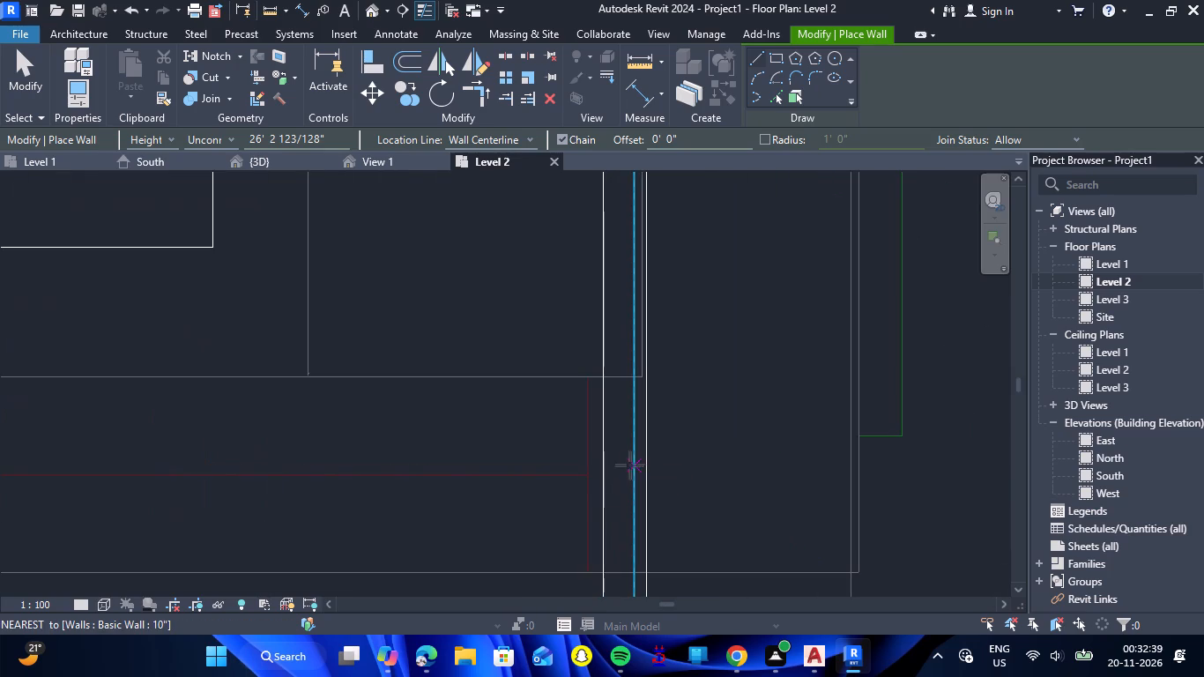
pyautogui.click(635, 476)
pyautogui.scroll(-4, 531, 472)
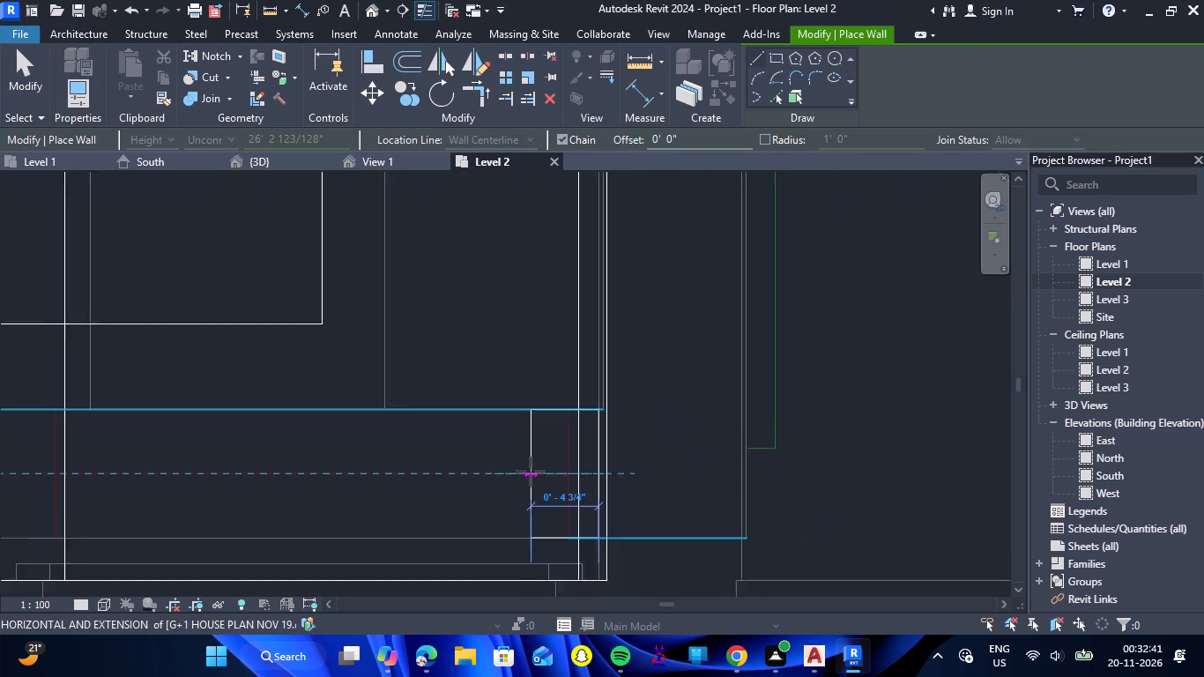
pyautogui.scroll(-11, 531, 472)
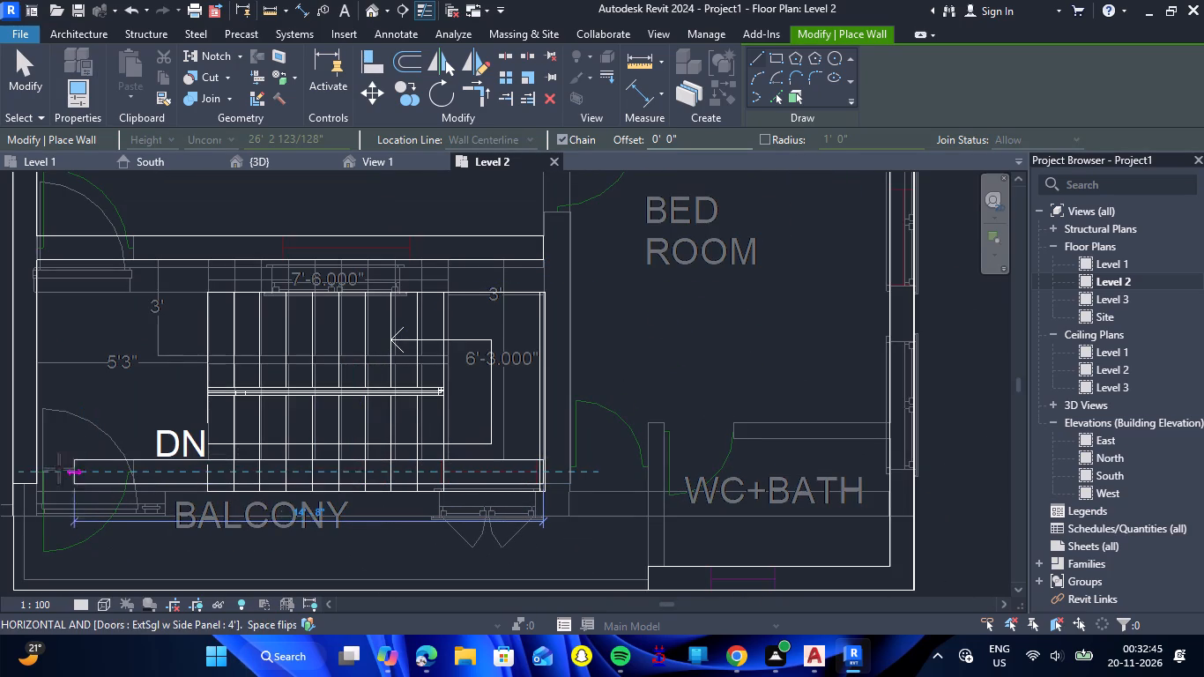
pyautogui.scroll(8, 26, 470)
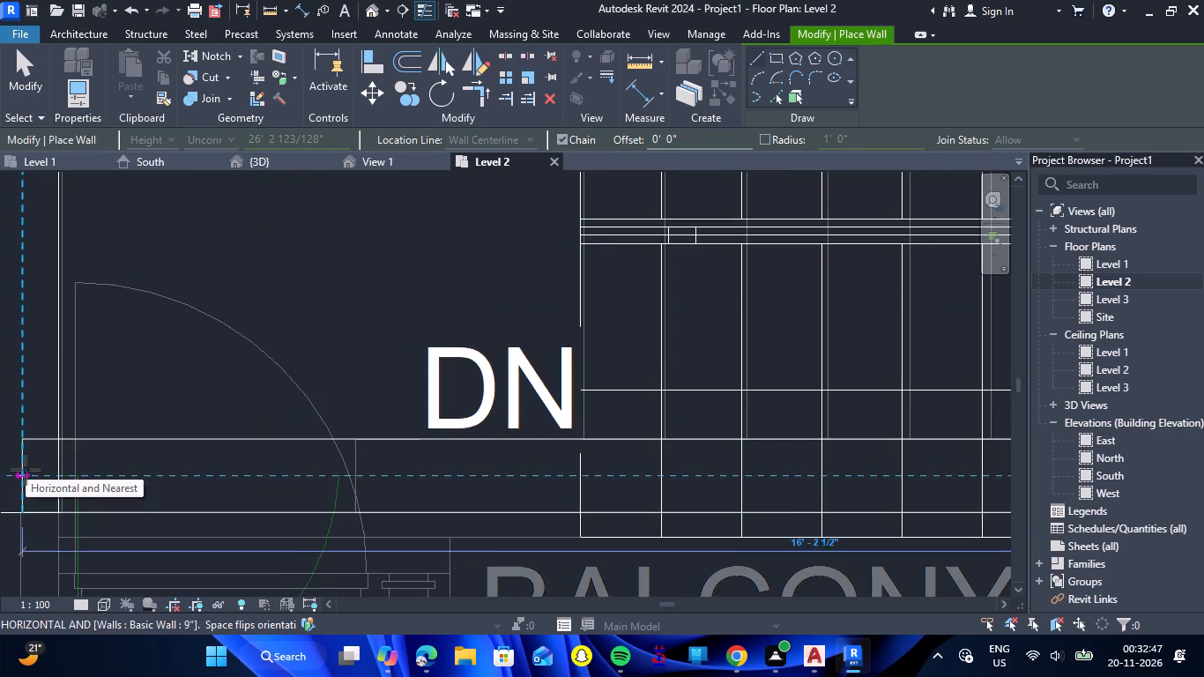
pyautogui.scroll(4, 56, 470)
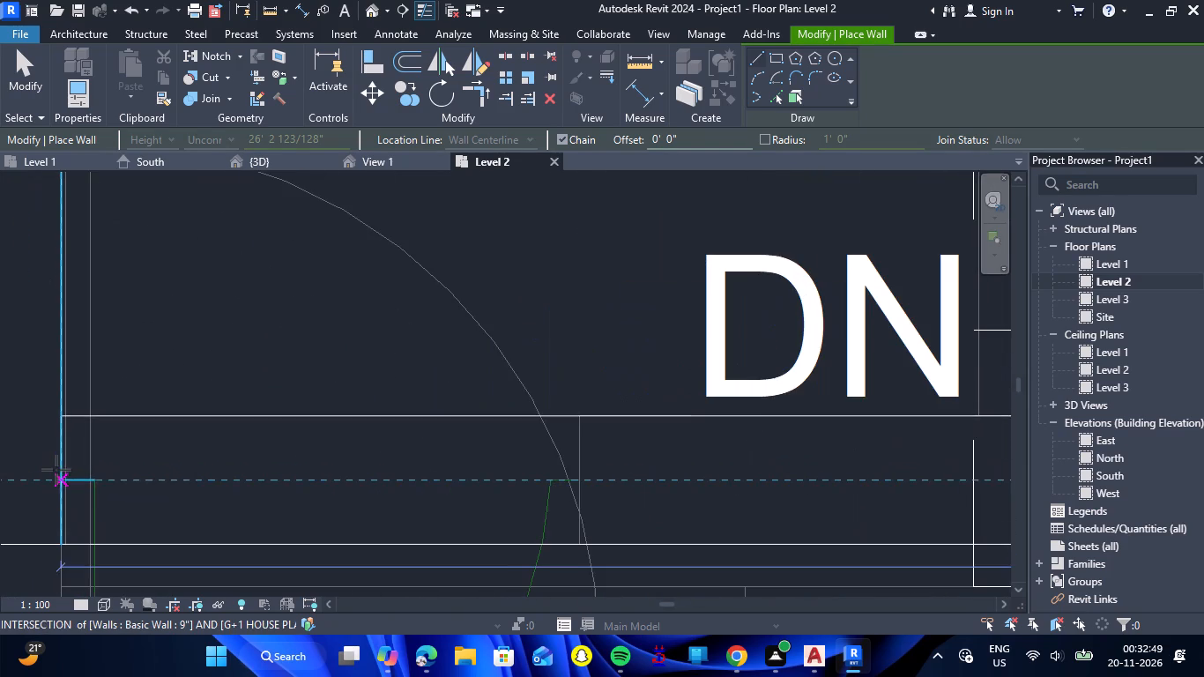
pyautogui.click(58, 480)
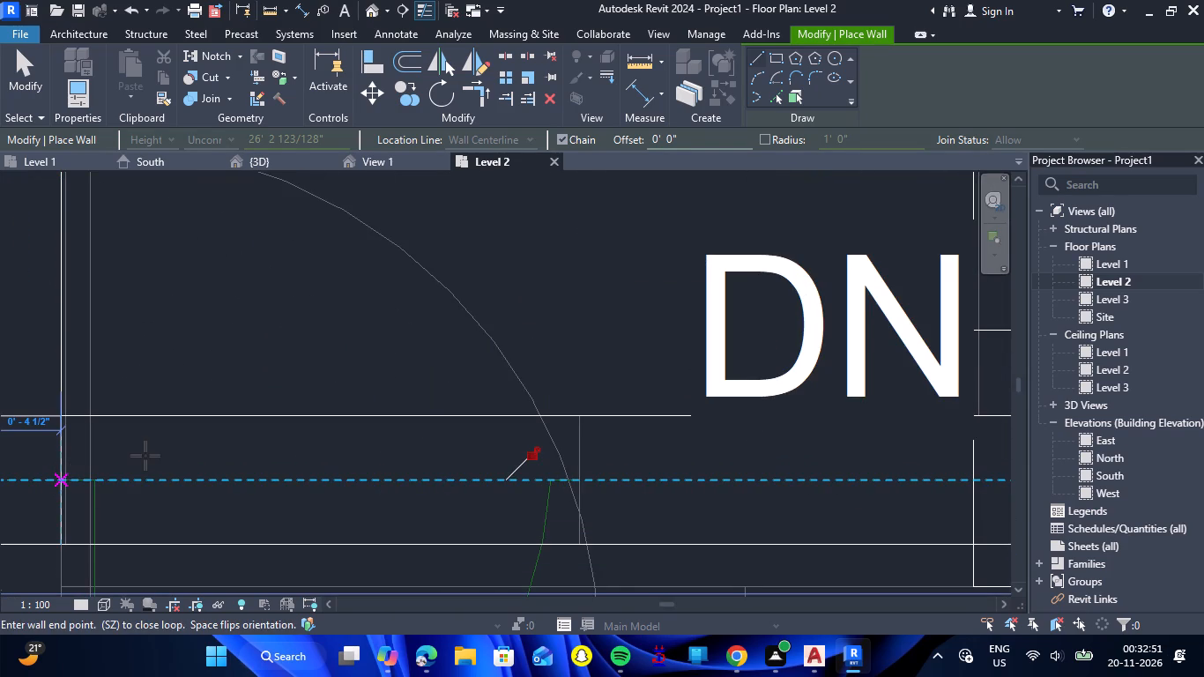
pyautogui.press('Escape')
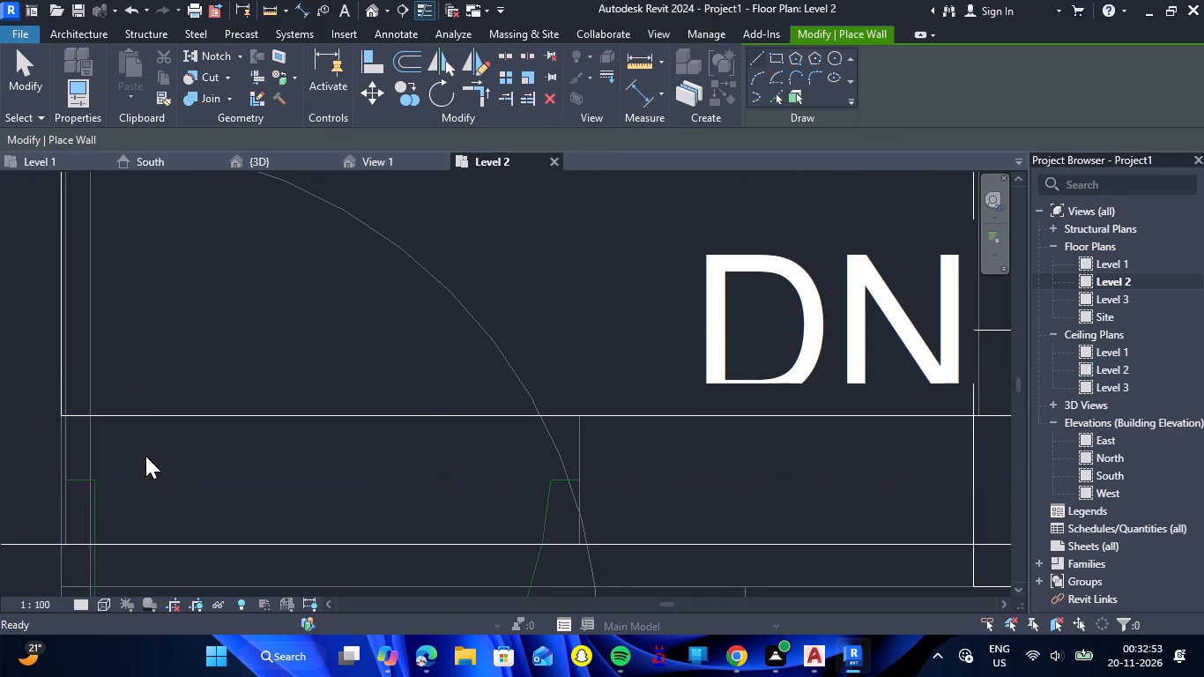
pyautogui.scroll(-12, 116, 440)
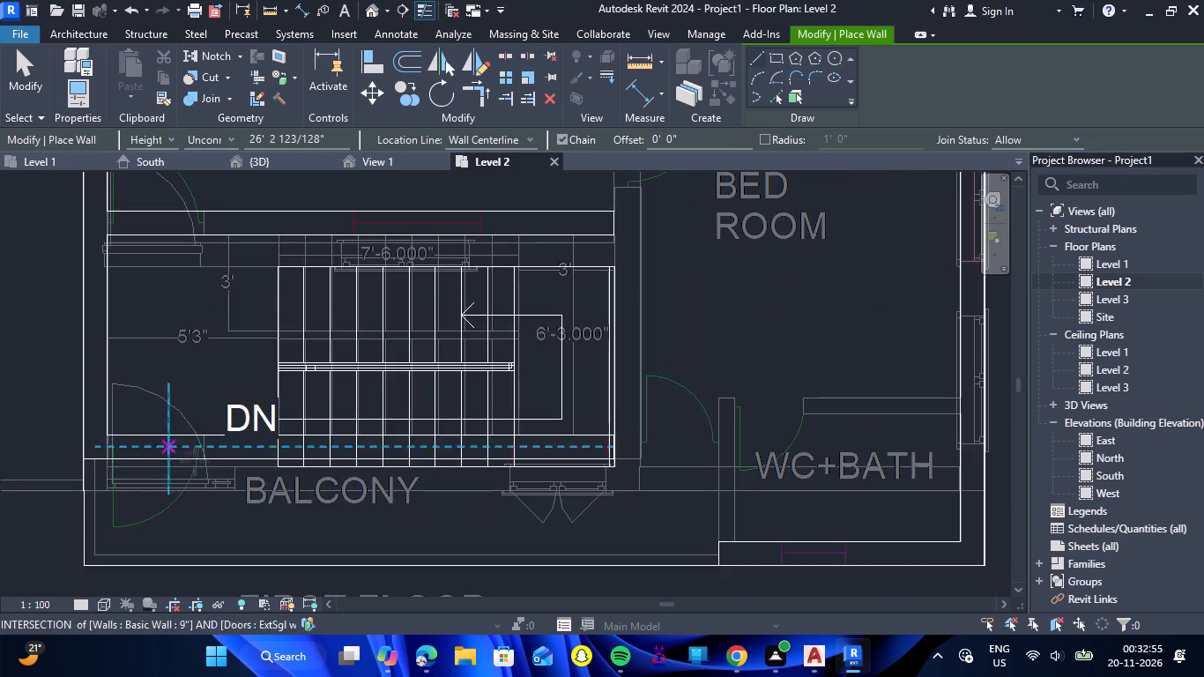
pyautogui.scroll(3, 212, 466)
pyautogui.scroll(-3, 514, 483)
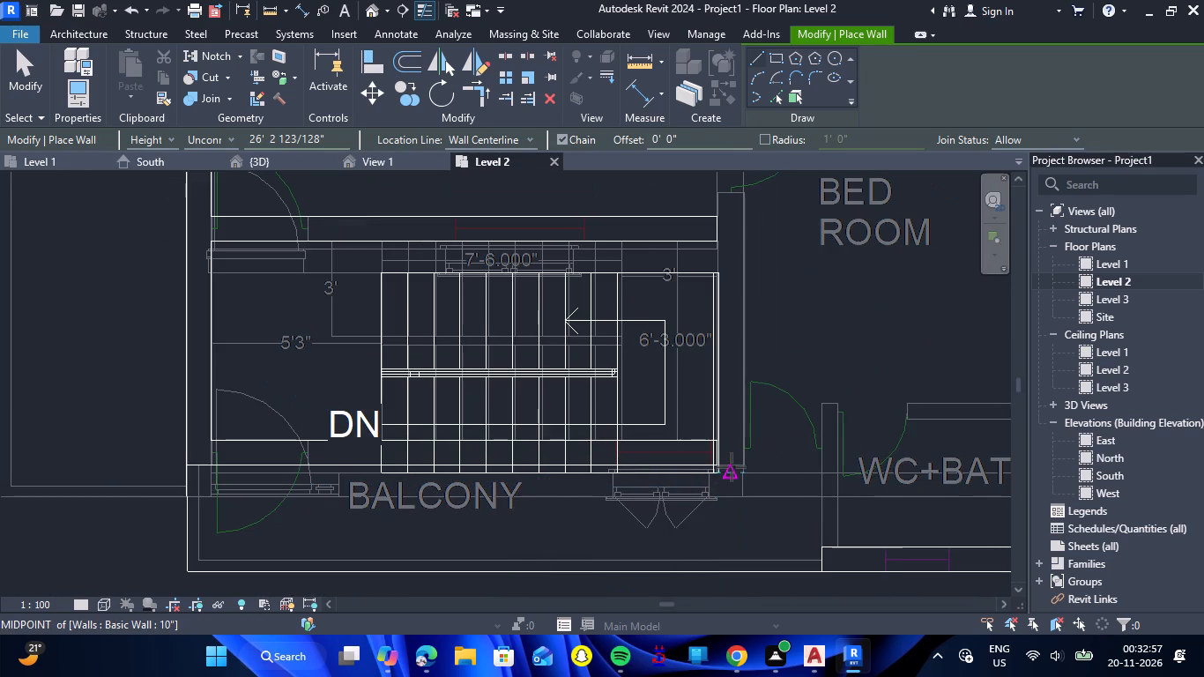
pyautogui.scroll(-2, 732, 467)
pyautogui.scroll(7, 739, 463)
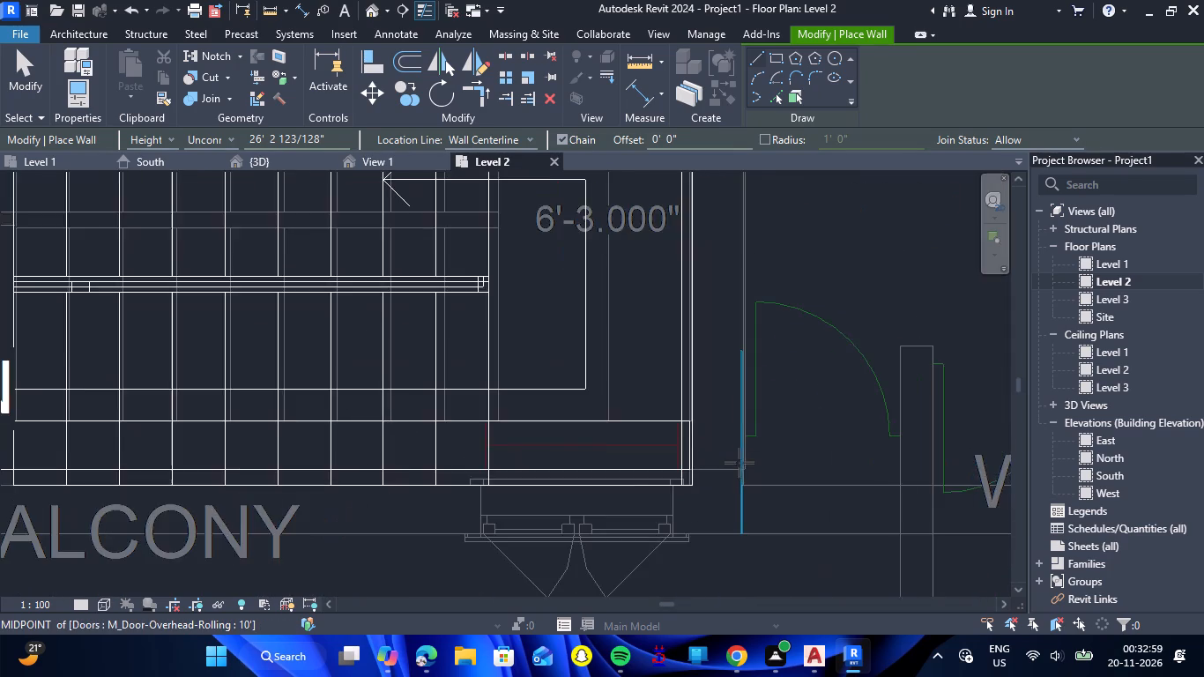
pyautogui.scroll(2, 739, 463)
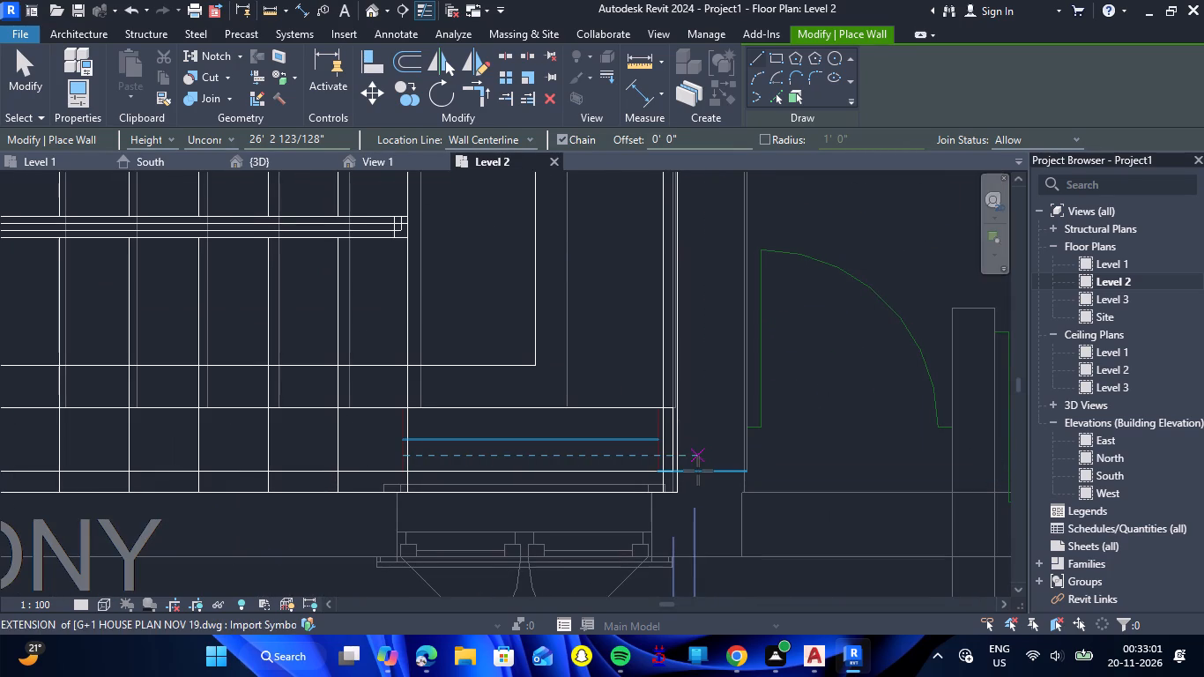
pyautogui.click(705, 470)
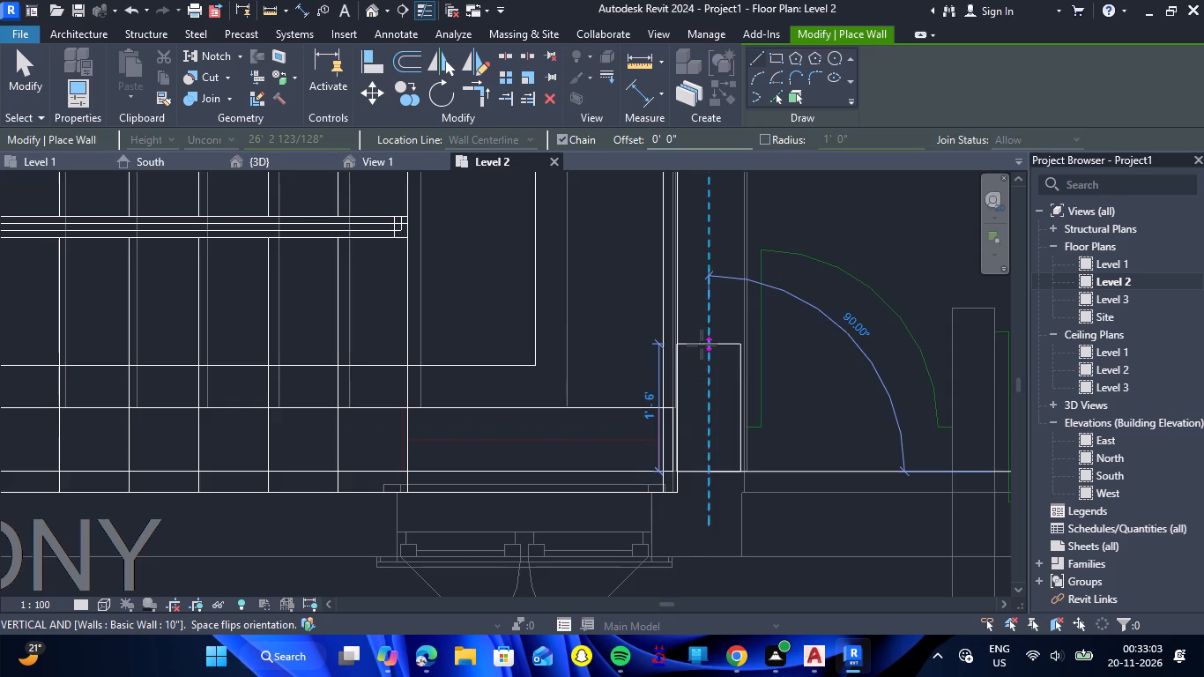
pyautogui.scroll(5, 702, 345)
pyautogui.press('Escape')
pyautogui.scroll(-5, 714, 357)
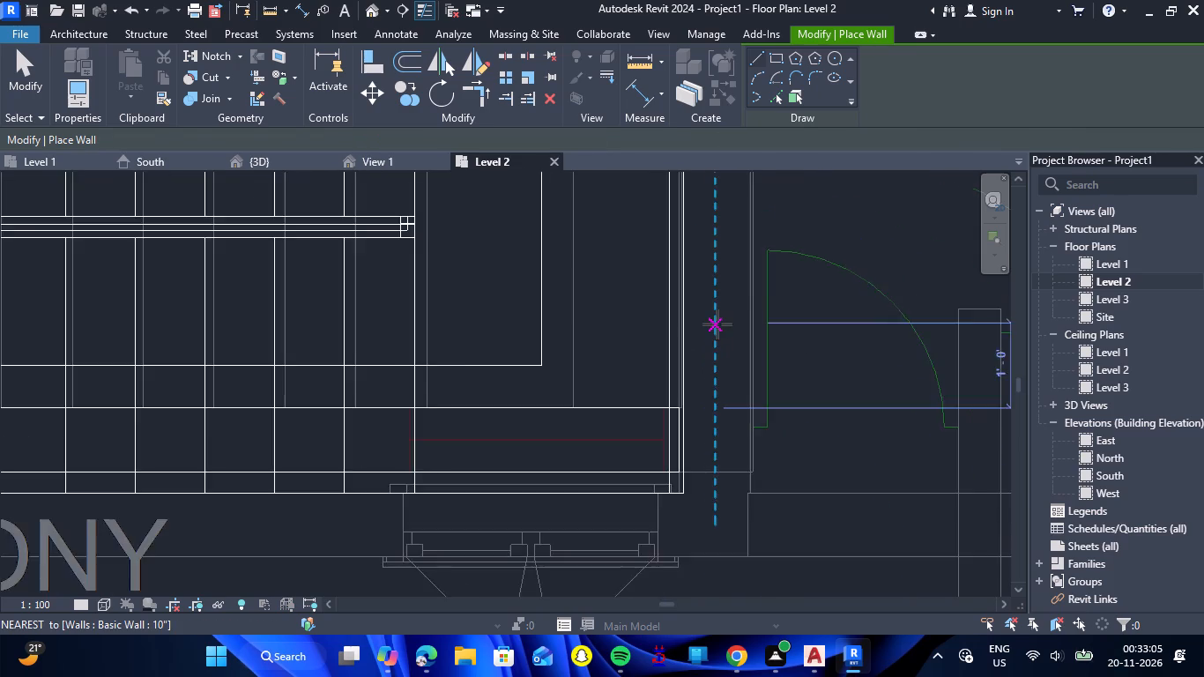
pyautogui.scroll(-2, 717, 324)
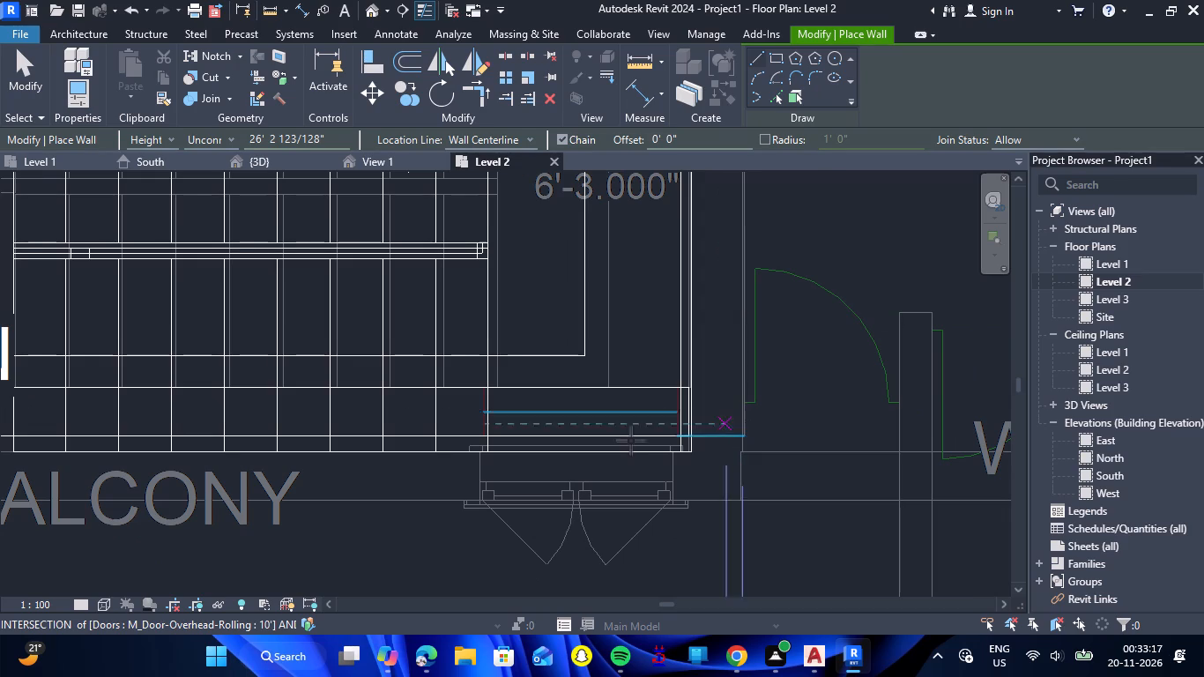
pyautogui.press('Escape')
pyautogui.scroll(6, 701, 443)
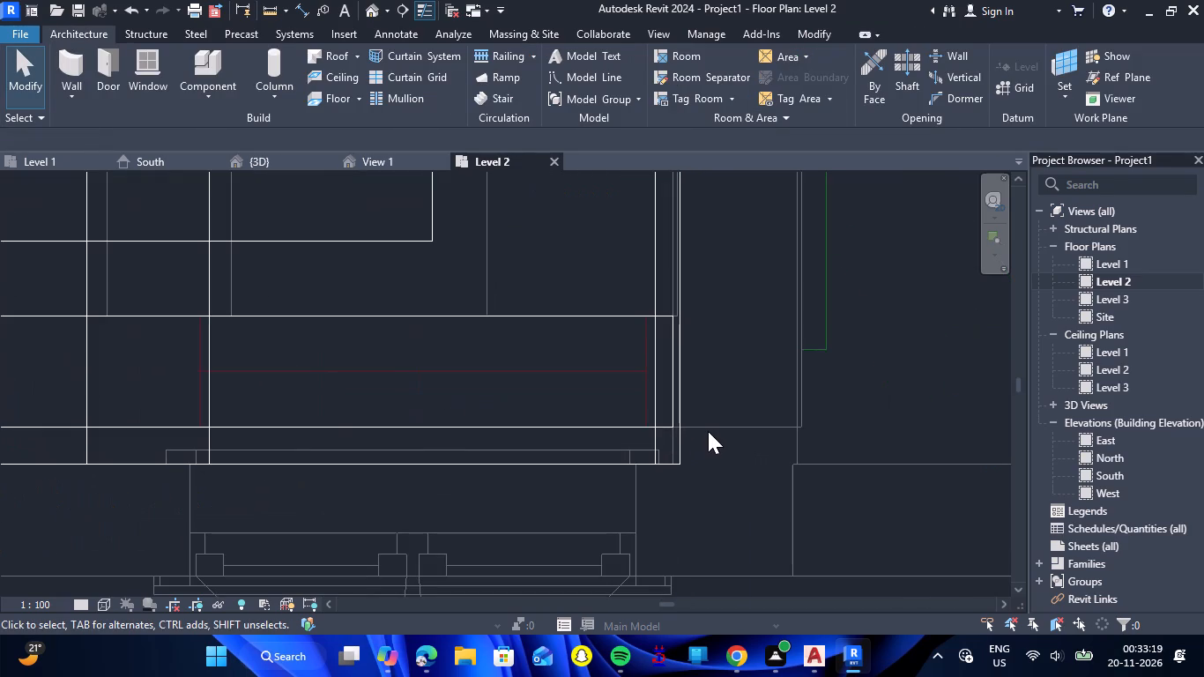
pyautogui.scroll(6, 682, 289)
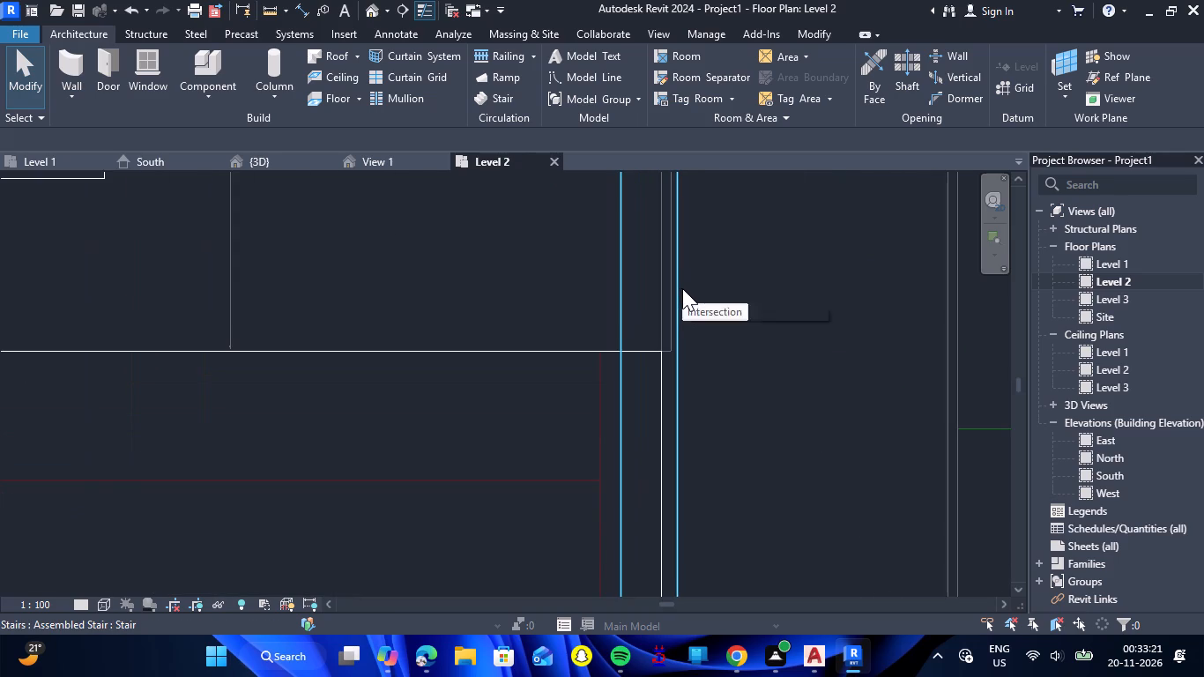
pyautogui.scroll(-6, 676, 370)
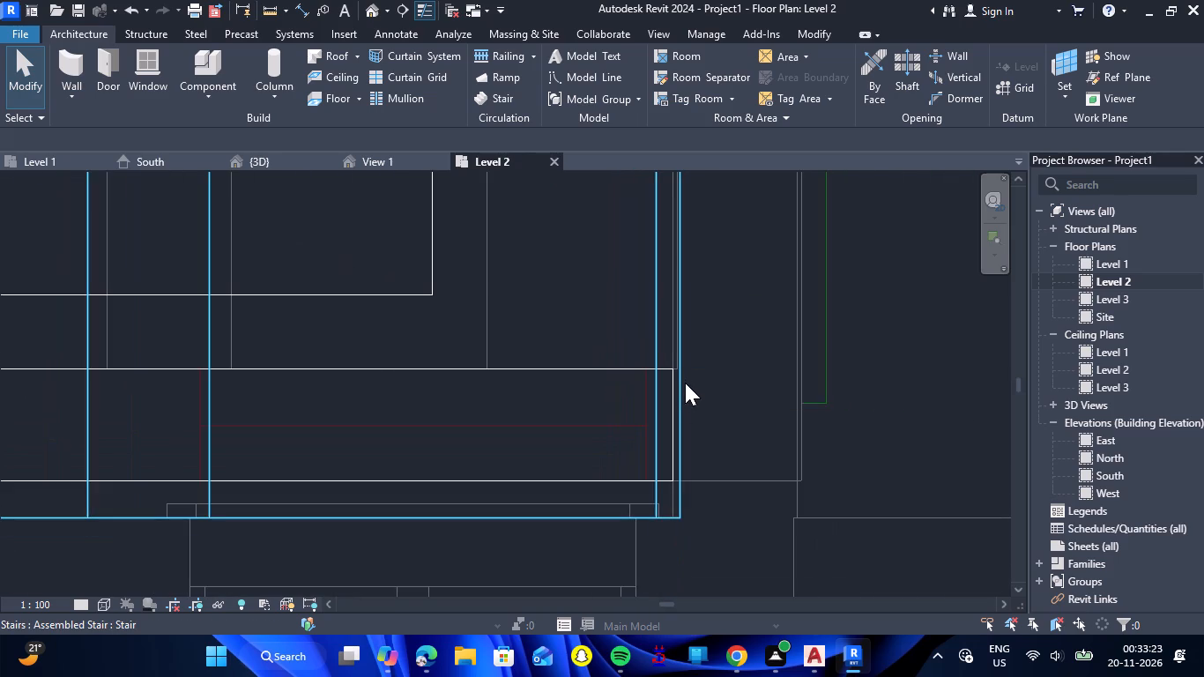
# Try to measure the thickness of the partition between the staircase and the front BED ROOM.
pyautogui.scroll(2, 685, 376)
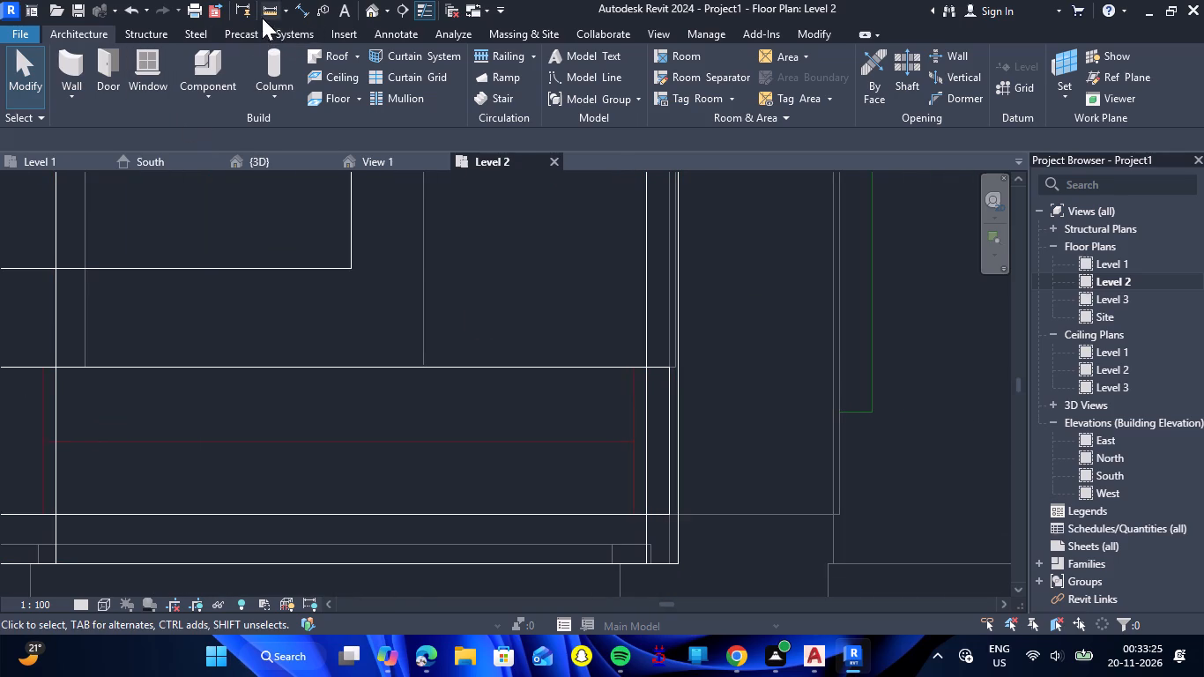
pyautogui.click(266, 14)
pyautogui.scroll(6, 695, 358)
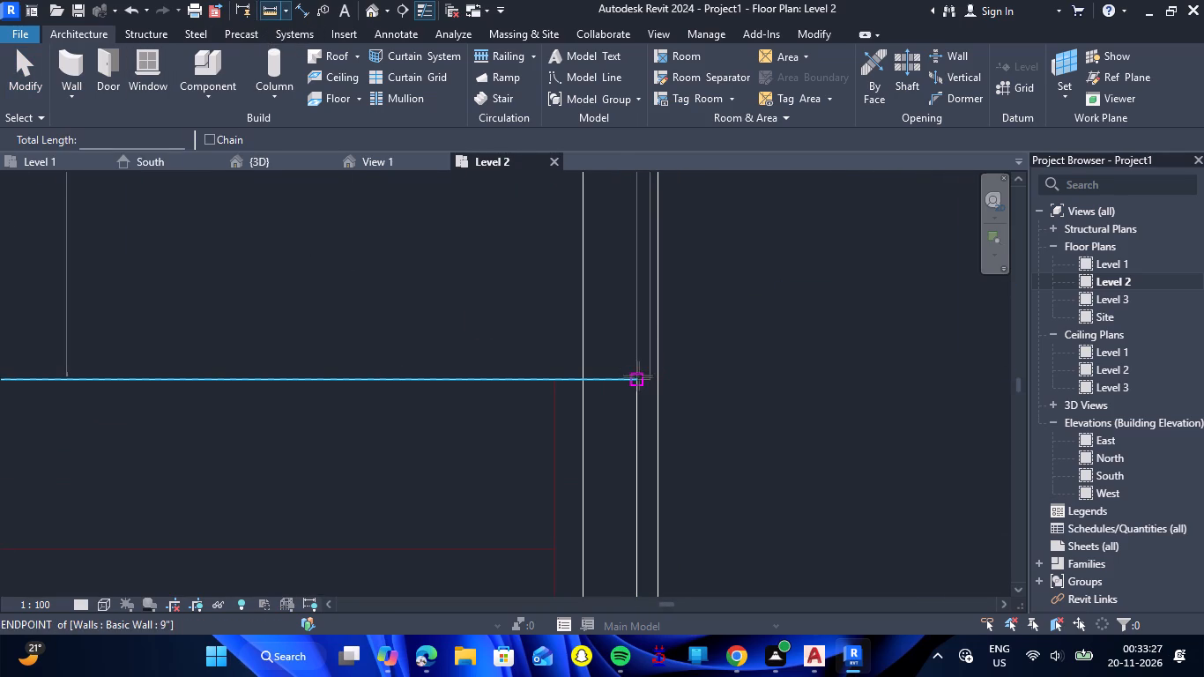
pyautogui.click(638, 376)
pyautogui.scroll(-5, 760, 381)
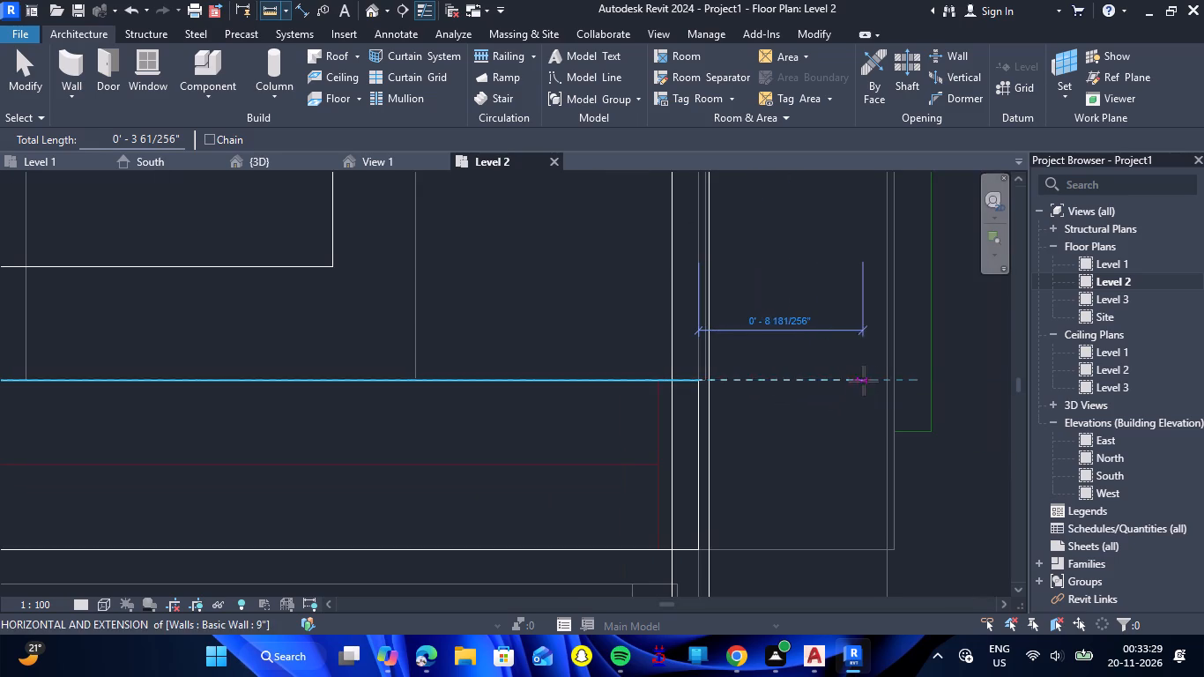
pyautogui.scroll(3, 887, 381)
pyautogui.press('Escape')
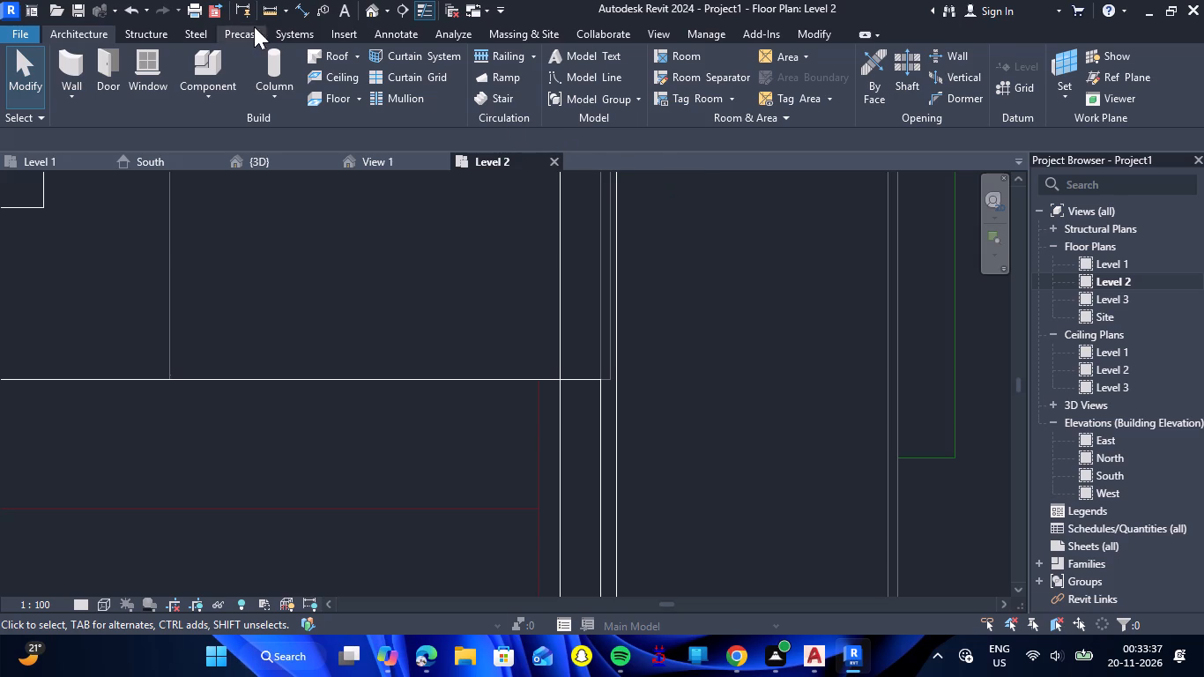
# Bring the Properties palette back into view.
pyautogui.click(687, 30)
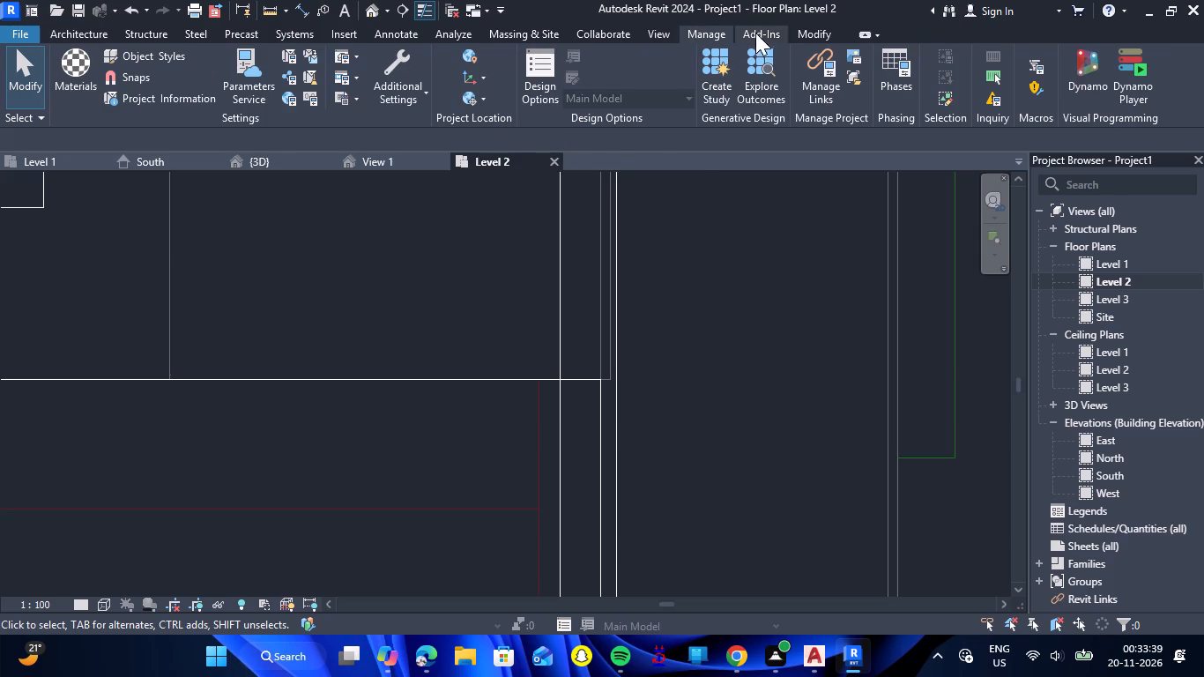
pyautogui.click(799, 37)
pyautogui.click(74, 84)
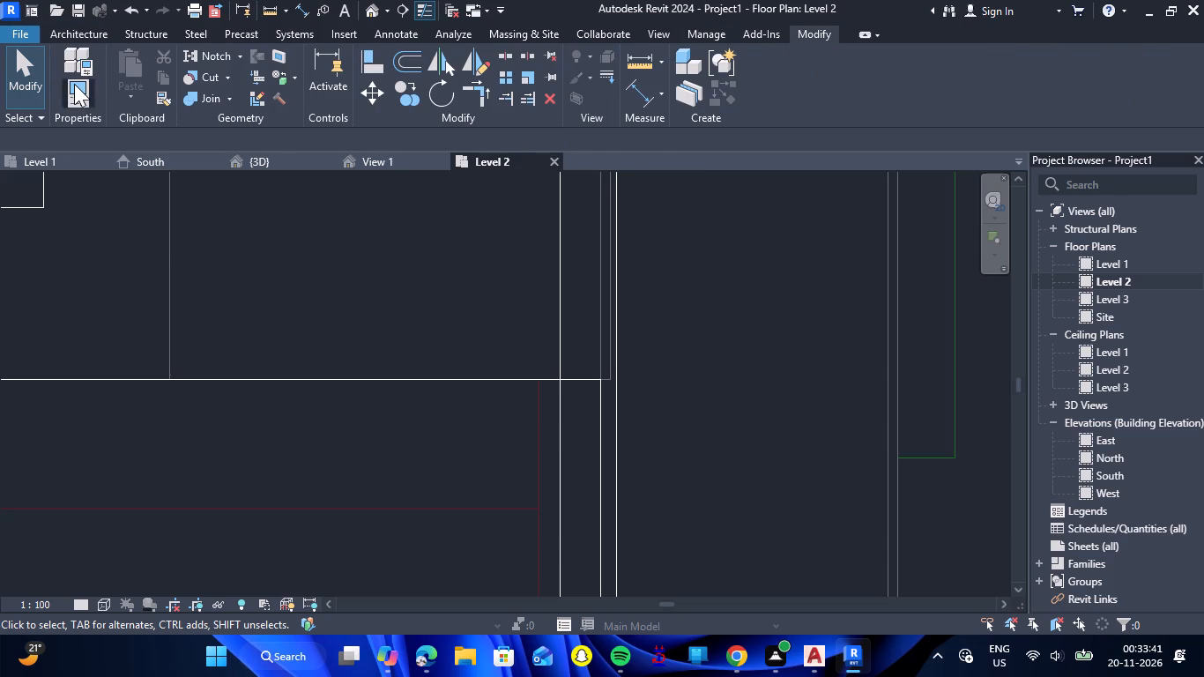
# Draw a 10" wall about 12' long between the staircase and front BED ROOM, from the staircase's BALCONY-side wall north to the BED ROOM's north wall.
pyautogui.click(72, 38)
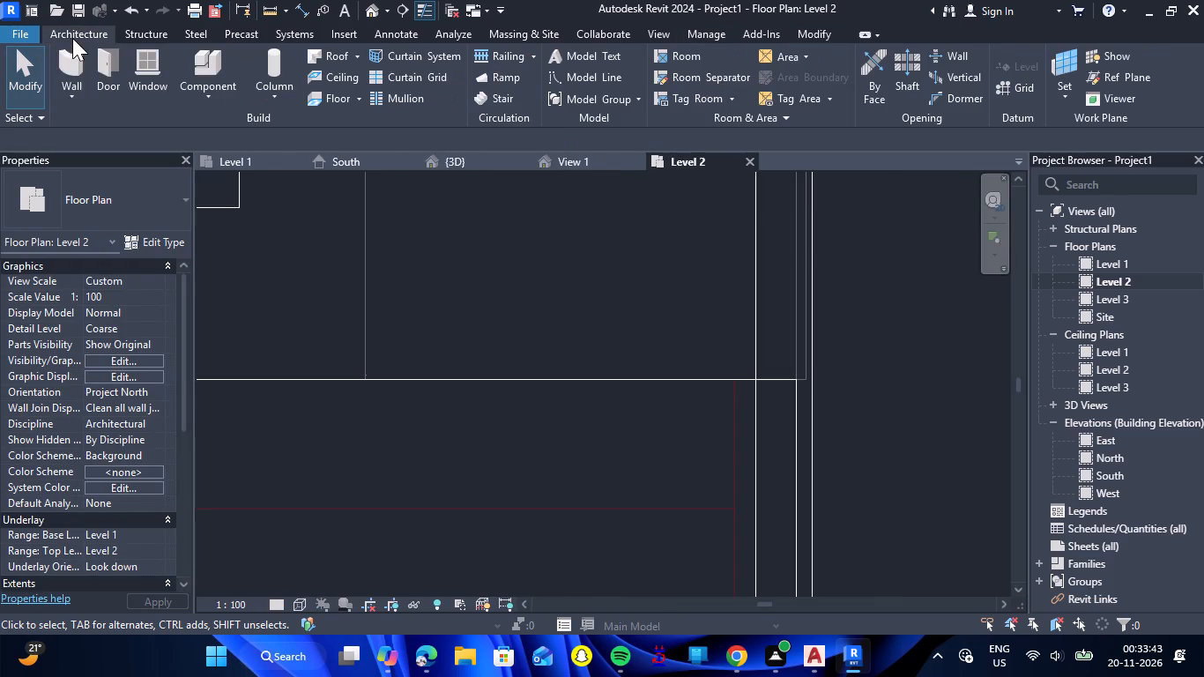
pyautogui.click(68, 60)
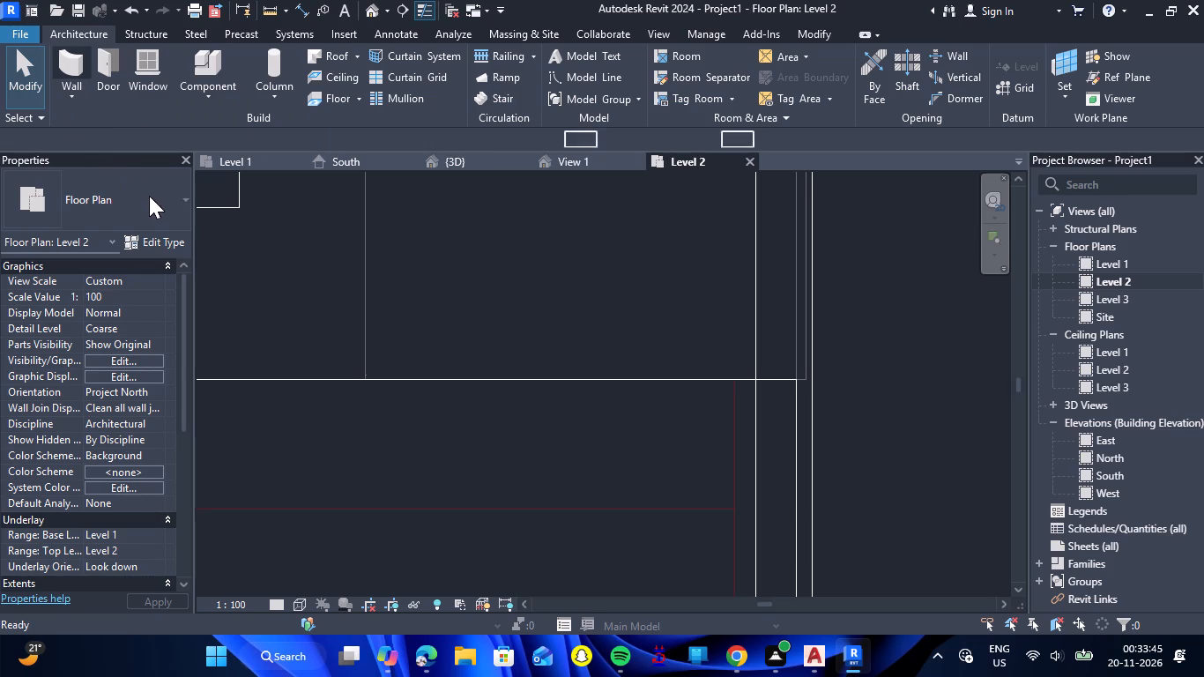
pyautogui.click(184, 200)
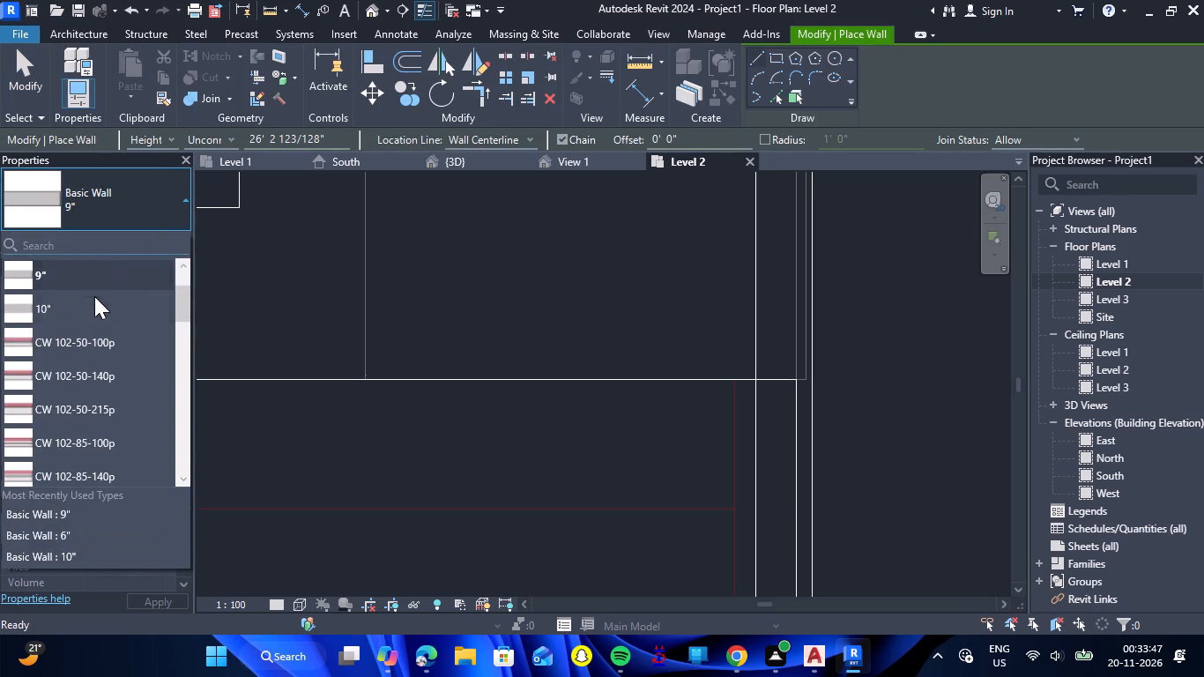
pyautogui.click(91, 313)
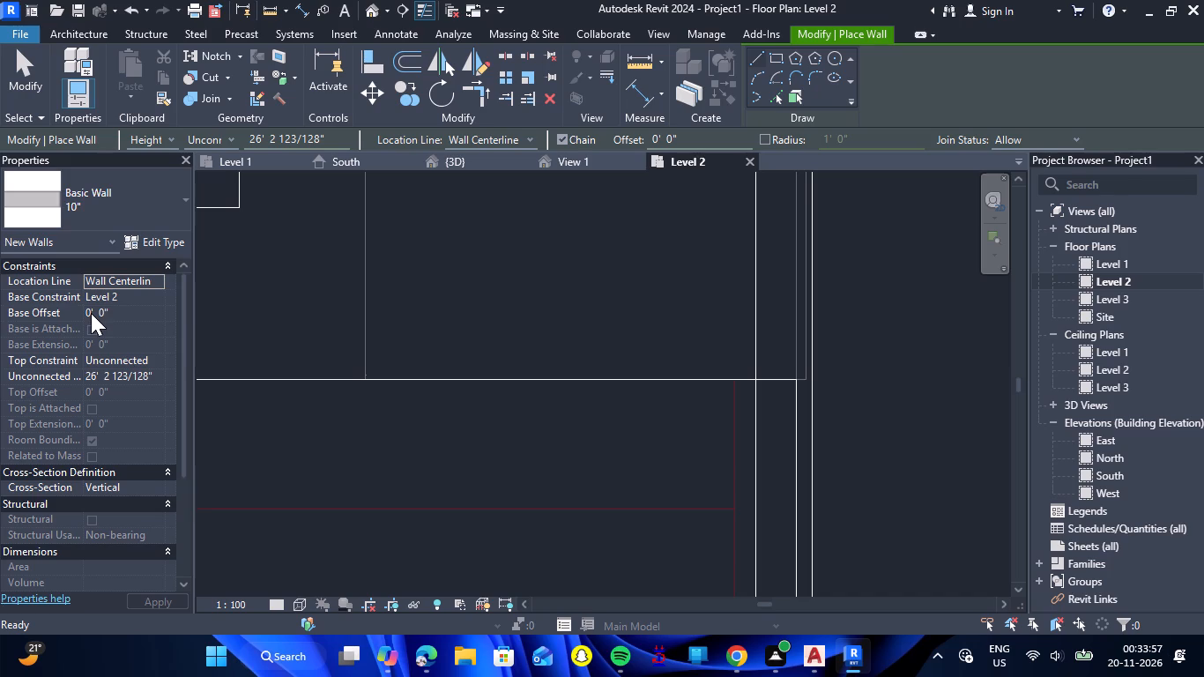
pyautogui.scroll(-5, 376, 383)
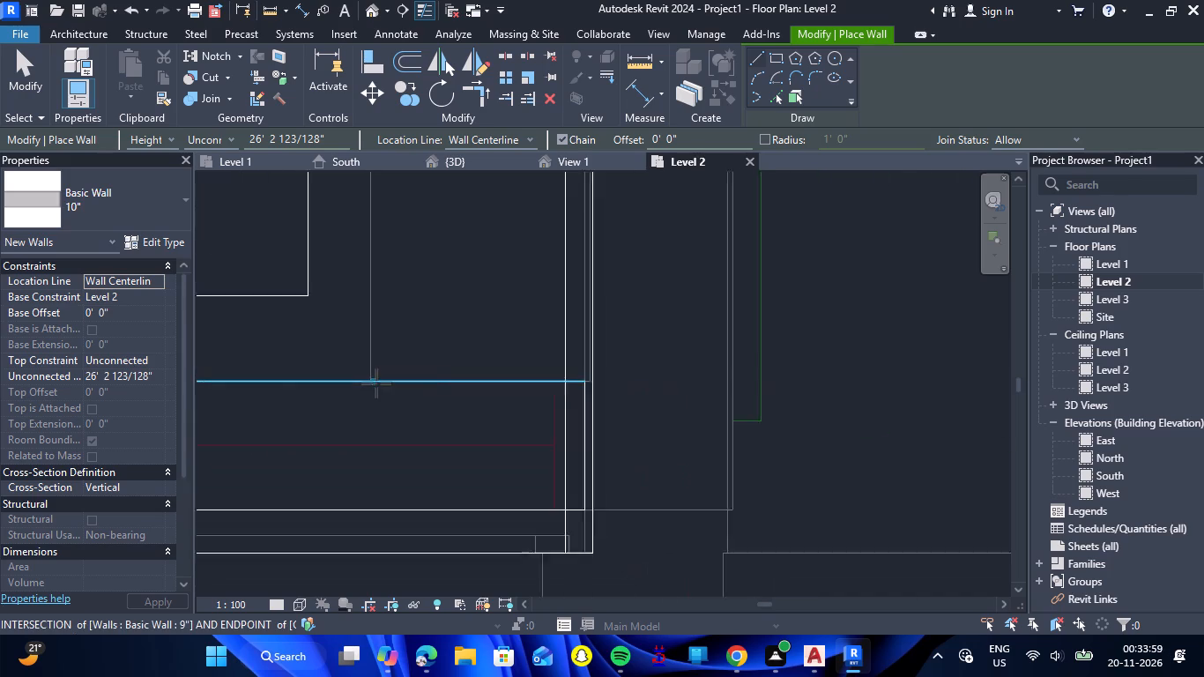
pyautogui.scroll(-9, 376, 383)
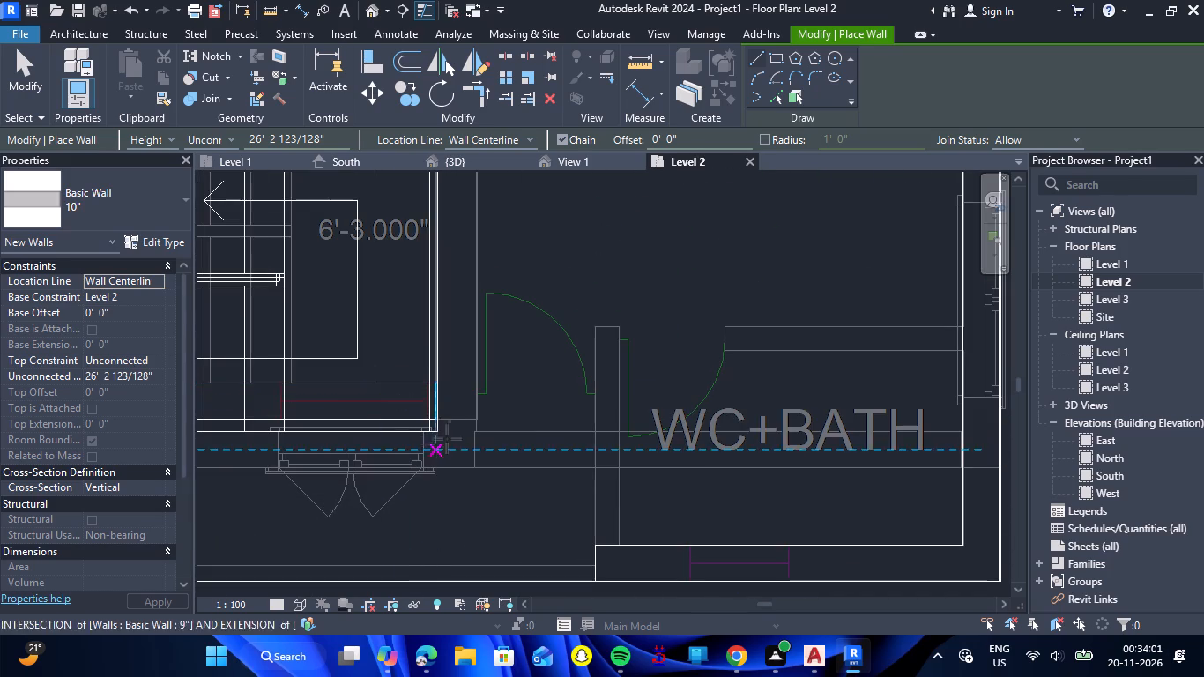
pyautogui.scroll(5, 465, 420)
pyautogui.click(448, 420)
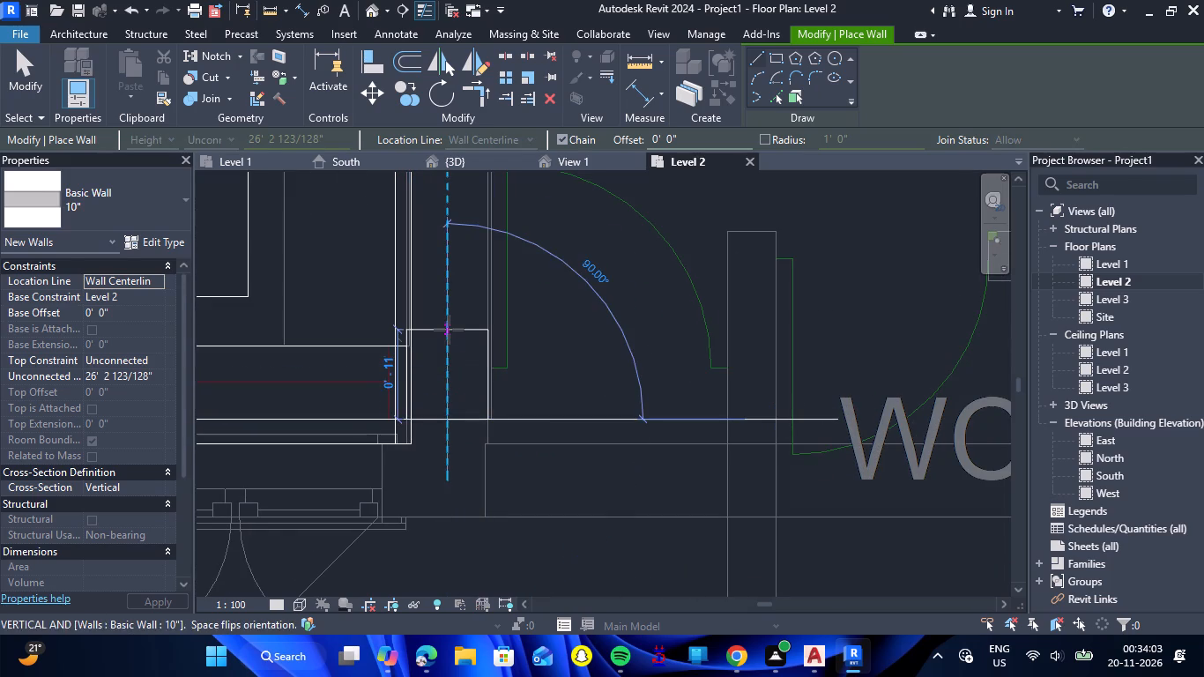
pyautogui.scroll(-18, 449, 330)
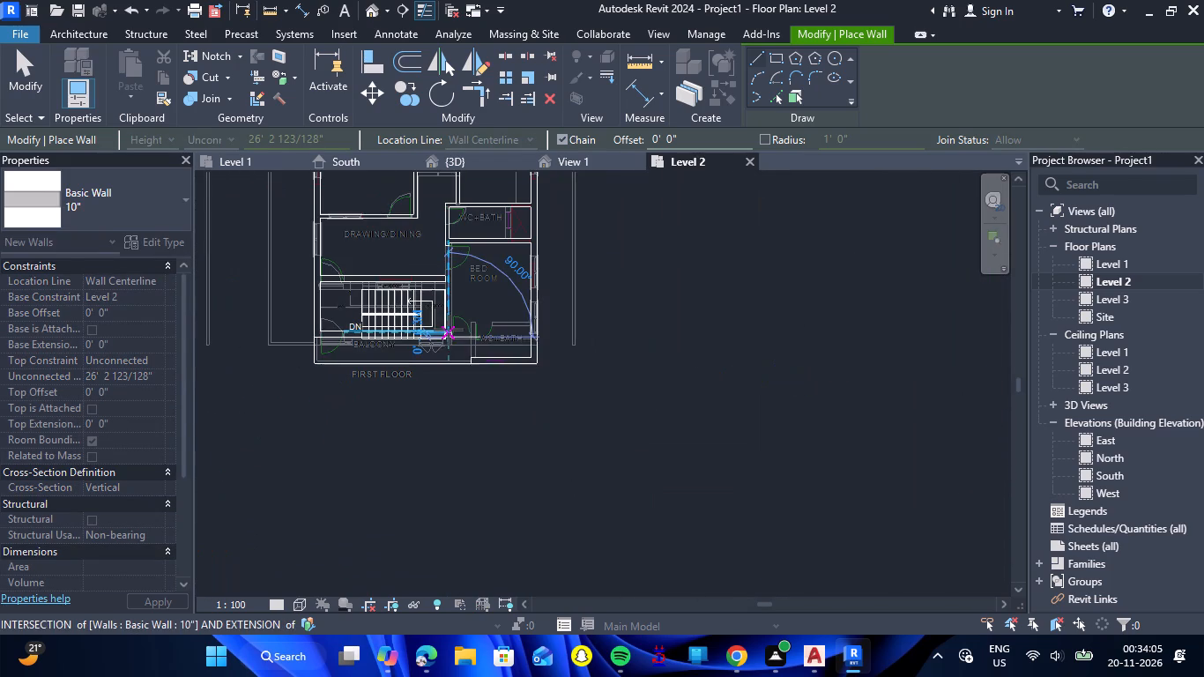
pyautogui.scroll(8, 451, 239)
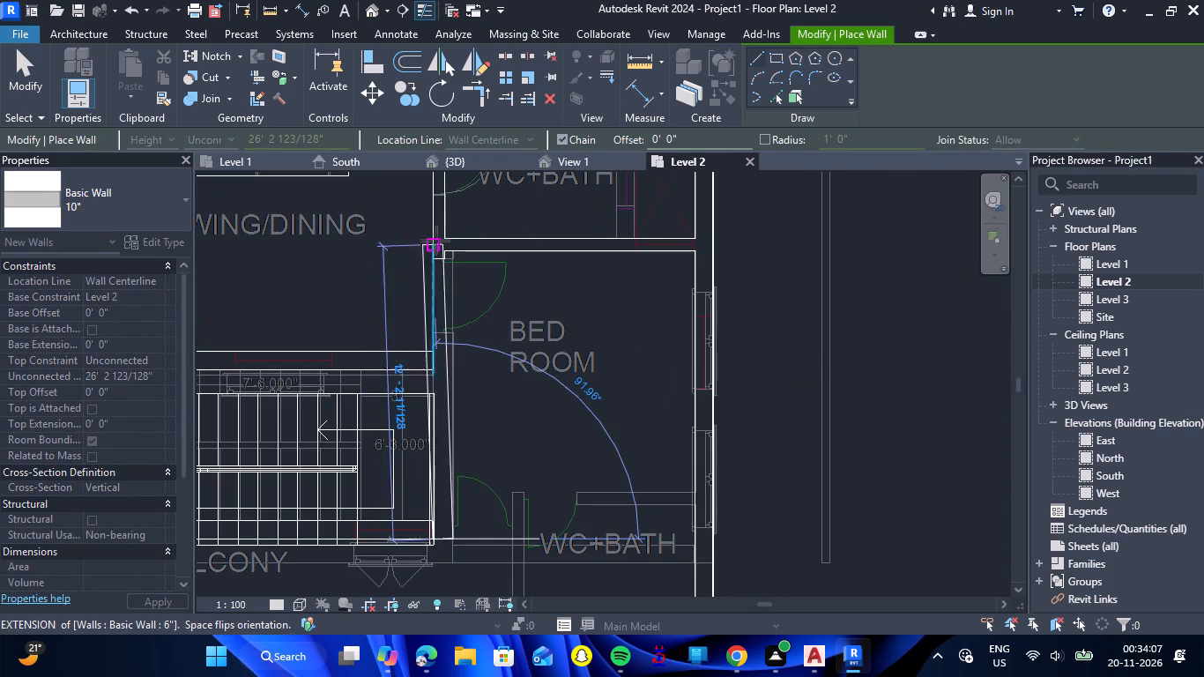
pyautogui.scroll(10, 440, 238)
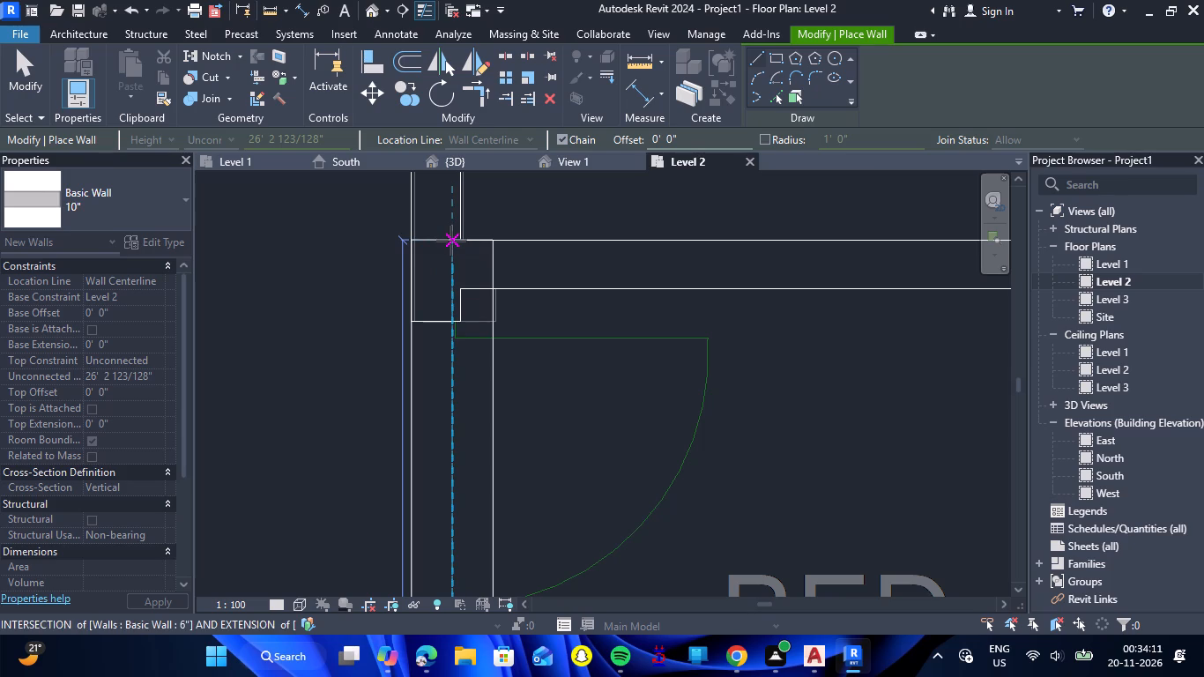
pyautogui.click(451, 241)
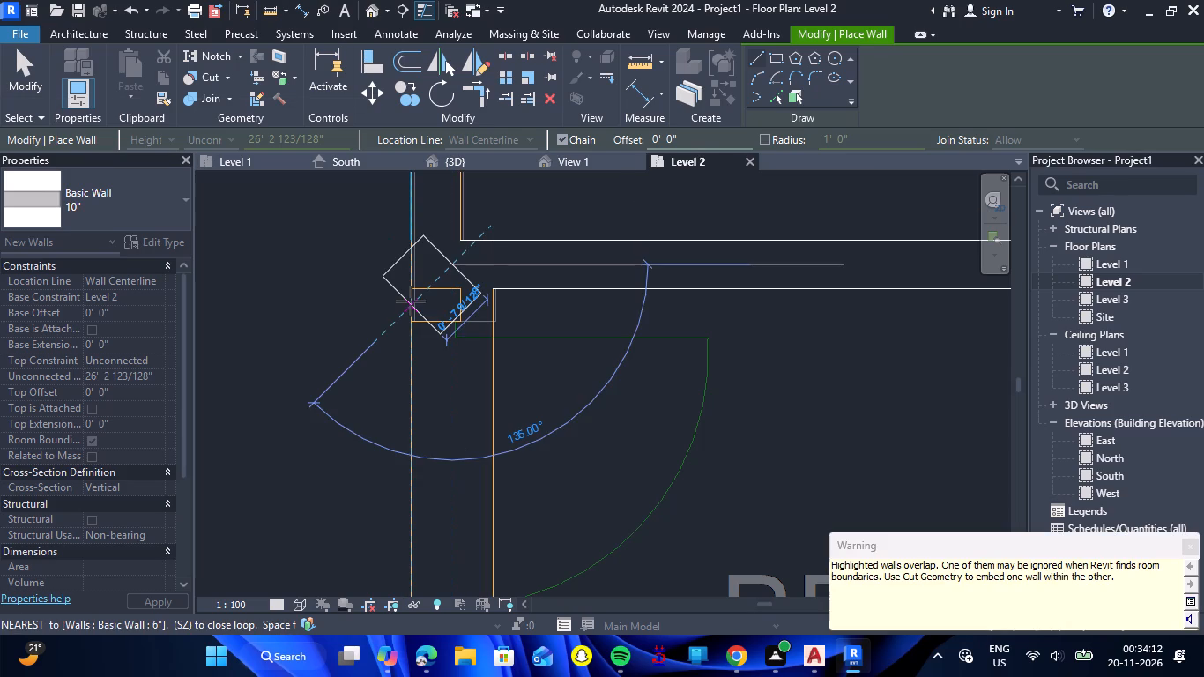
pyautogui.press('Escape')
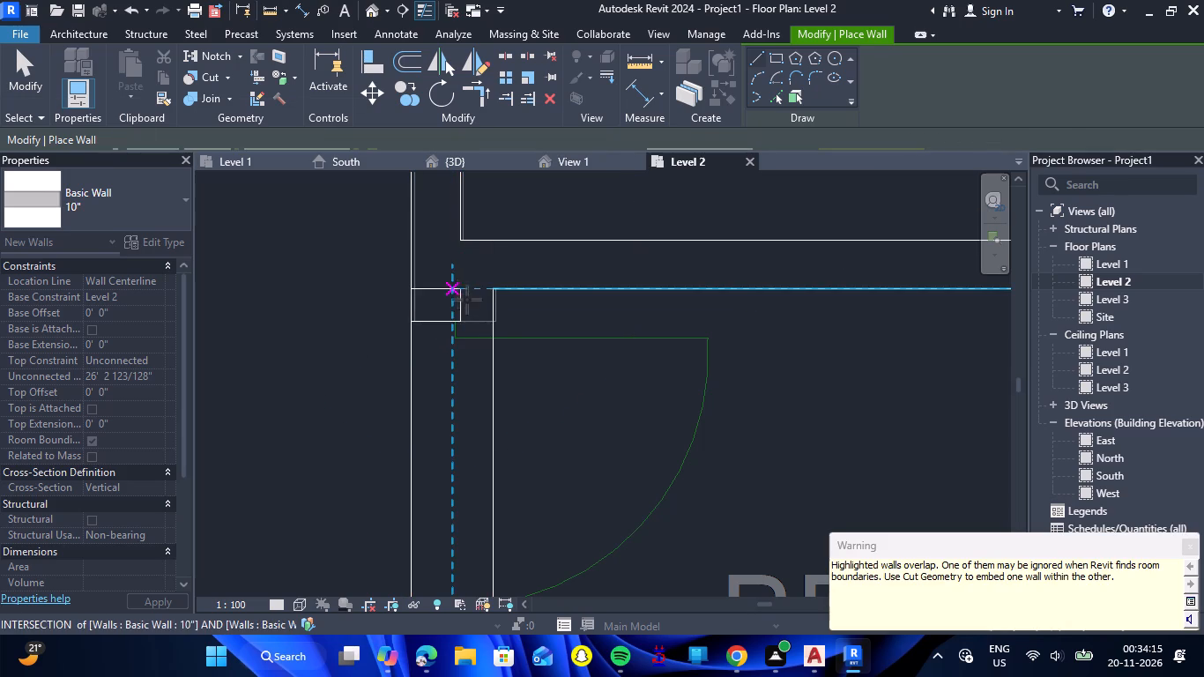
pyautogui.press('Escape')
# Nudge the 6" wall west of the rear WC+BATH northward to a 4' 6" length, clearing its overlap with the 10" wall.
pyautogui.doubleClick(463, 308)
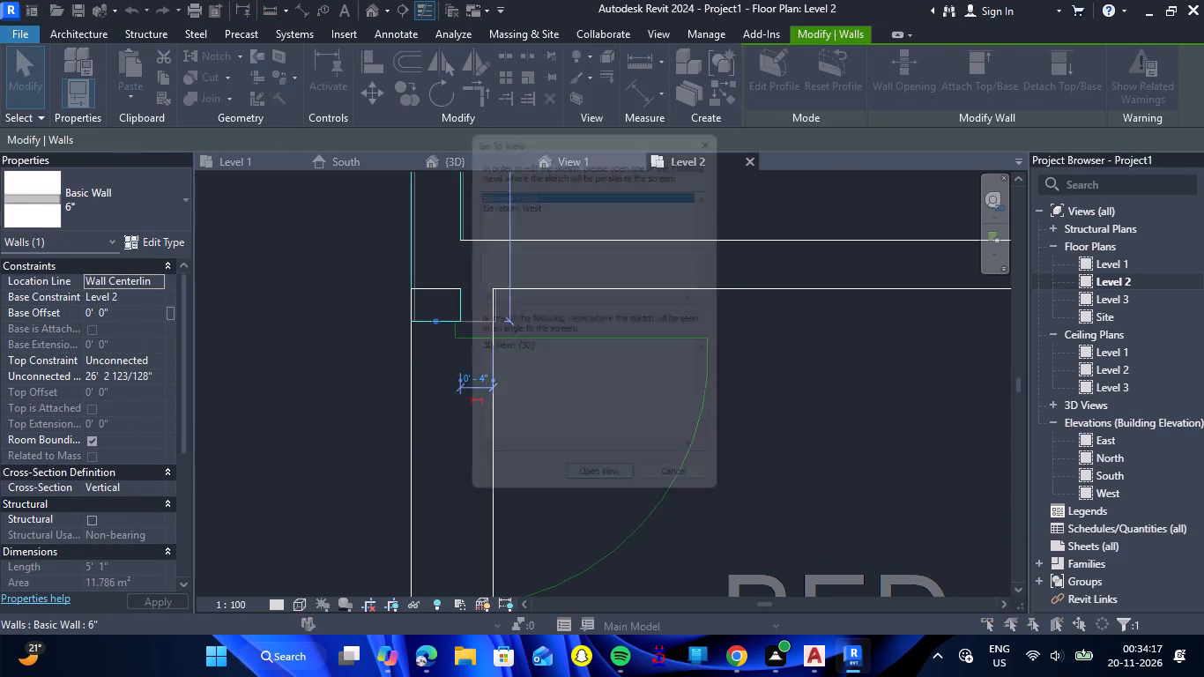
pyautogui.click(732, 130)
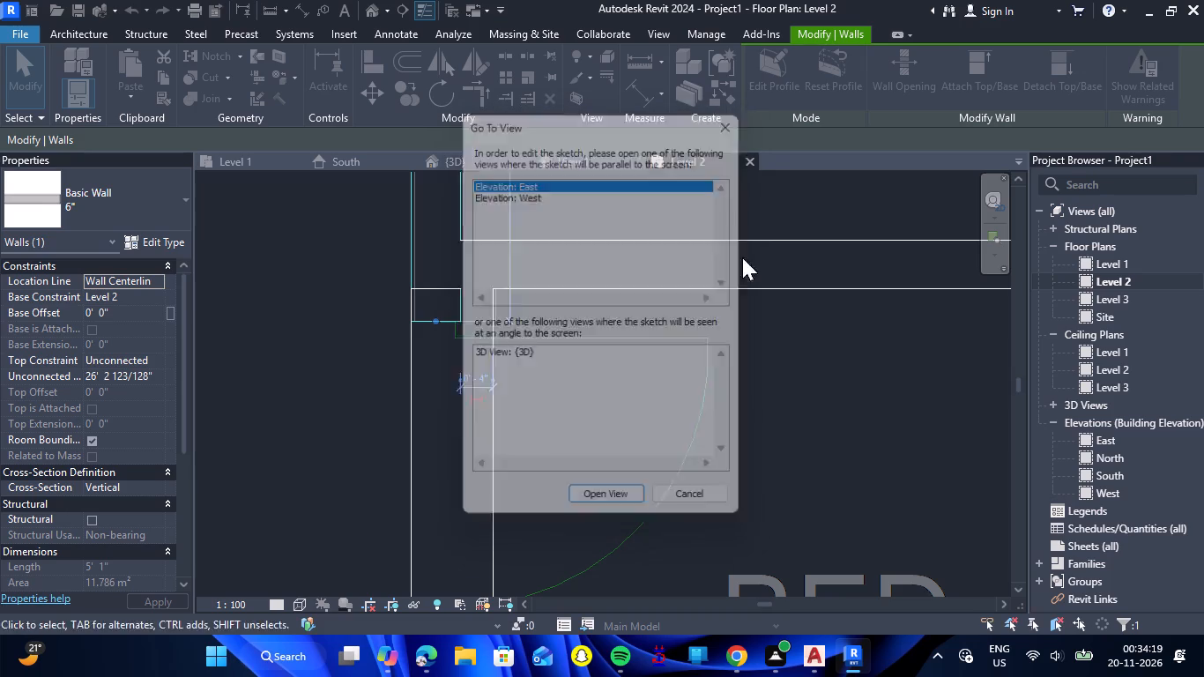
pyautogui.press('Up')
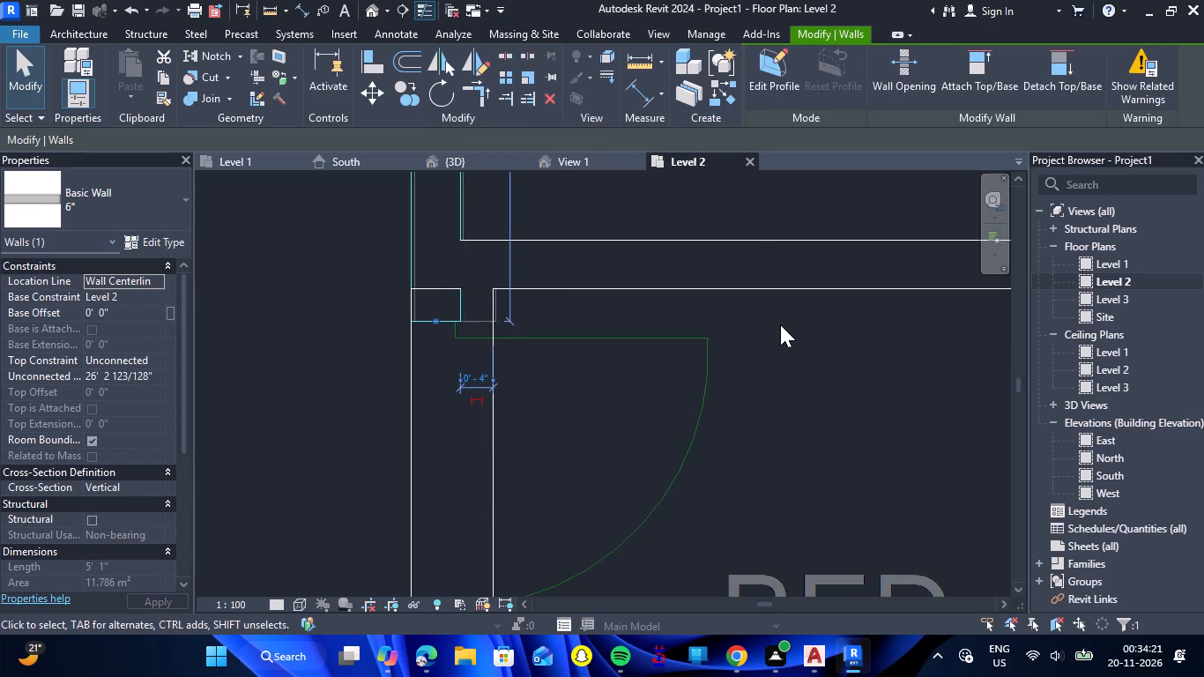
pyautogui.press('Up')
pyautogui.press('Up')
pyautogui.press('Up')
pyautogui.press('Up')
pyautogui.press('Up')
pyautogui.press('Up')
pyautogui.press('Up')
pyautogui.press('Up')
pyautogui.press('Up')
pyautogui.press('Up')
pyautogui.press('Up')
pyautogui.press('Up')
pyautogui.press('Up')
pyautogui.press('Up')
pyautogui.press('Up')
pyautogui.press('Up')
pyautogui.press('Up')
pyautogui.press('Up')
pyautogui.press('Up')
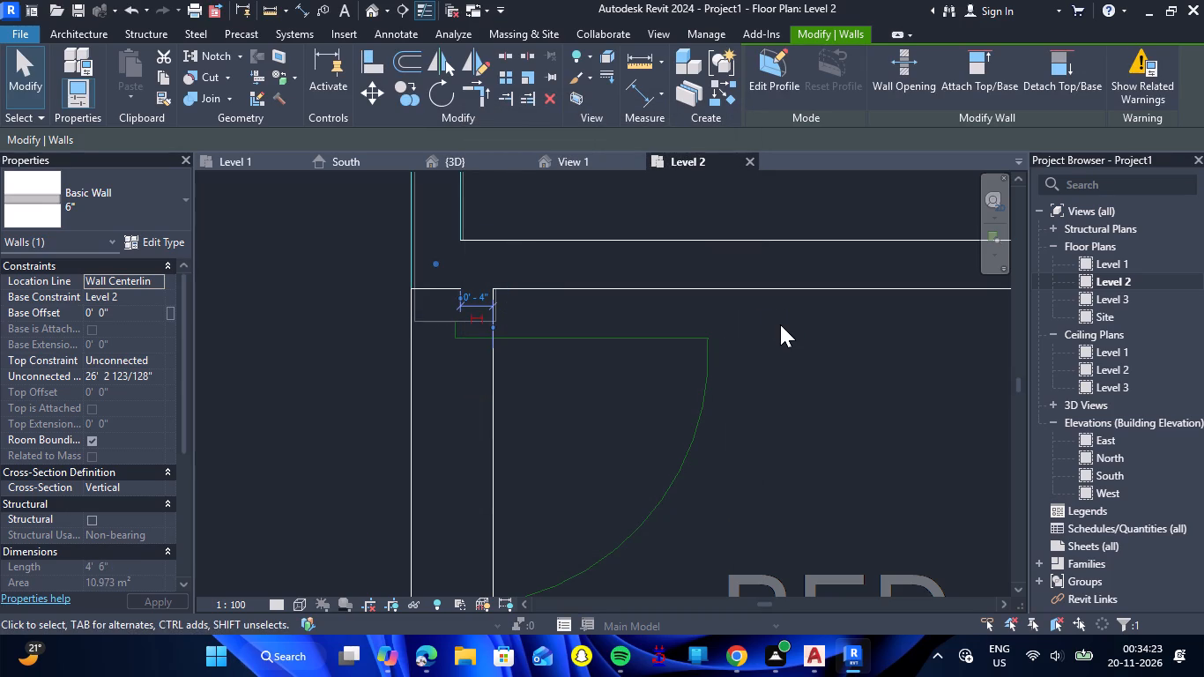
pyautogui.press('Up')
pyautogui.press('Up')
pyautogui.press('Up')
pyautogui.press('Up')
pyautogui.press('Up')
pyautogui.press('Up')
pyautogui.press('Up')
pyautogui.press('Up')
pyautogui.press('Up')
pyautogui.press('Up')
pyautogui.press('Up')
pyautogui.press('Up')
pyautogui.press('Up')
pyautogui.press('Up')
pyautogui.press('Up')
pyautogui.press('Up')
pyautogui.press('Up')
pyautogui.press('Up')
pyautogui.press('Up')
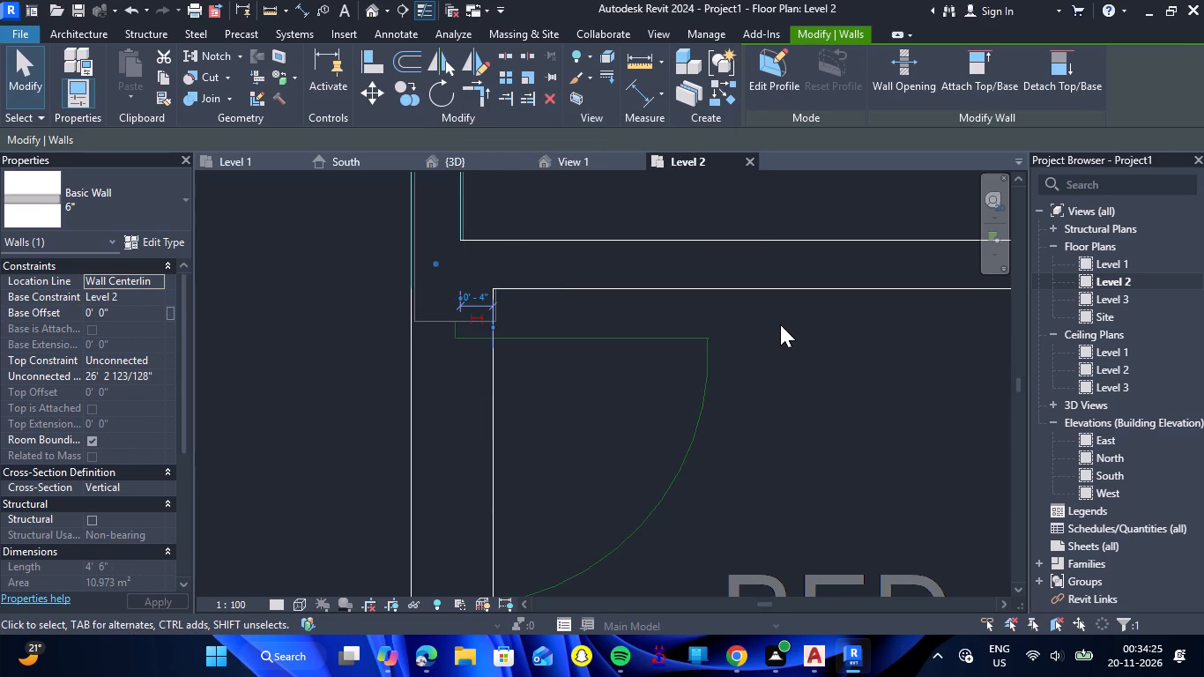
pyautogui.press('Escape')
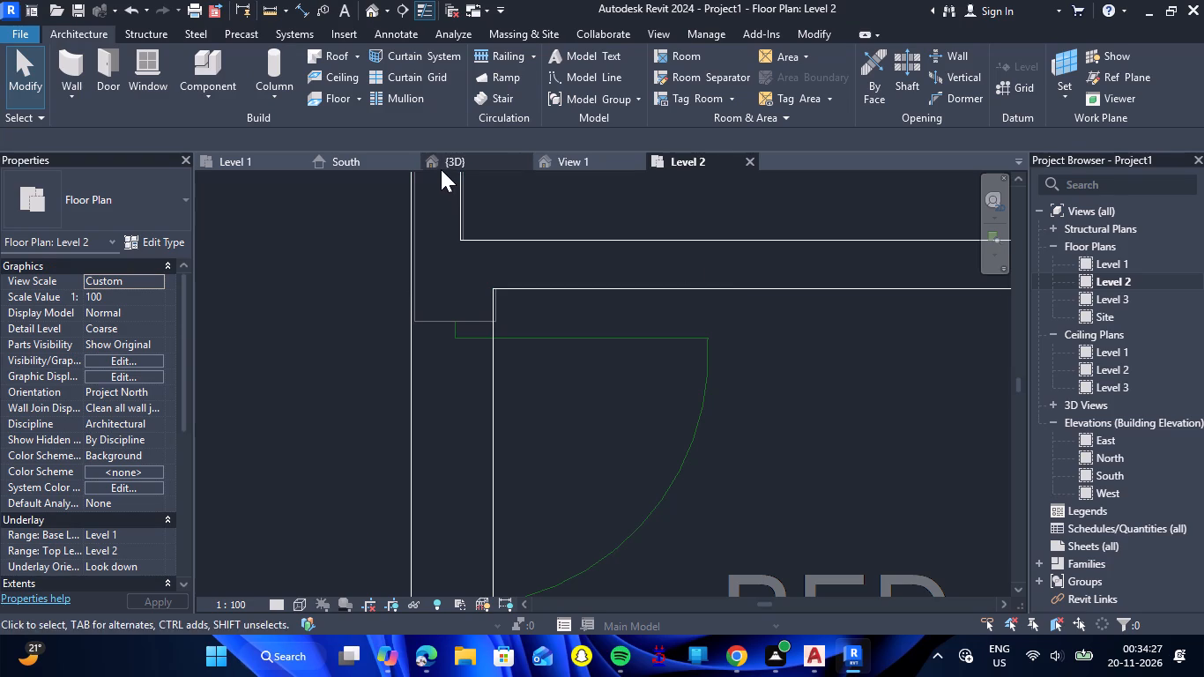
# Examine the Level 2 walls from several angles in the 3D view.
pyautogui.click(441, 167)
pyautogui.scroll(-3, 603, 361)
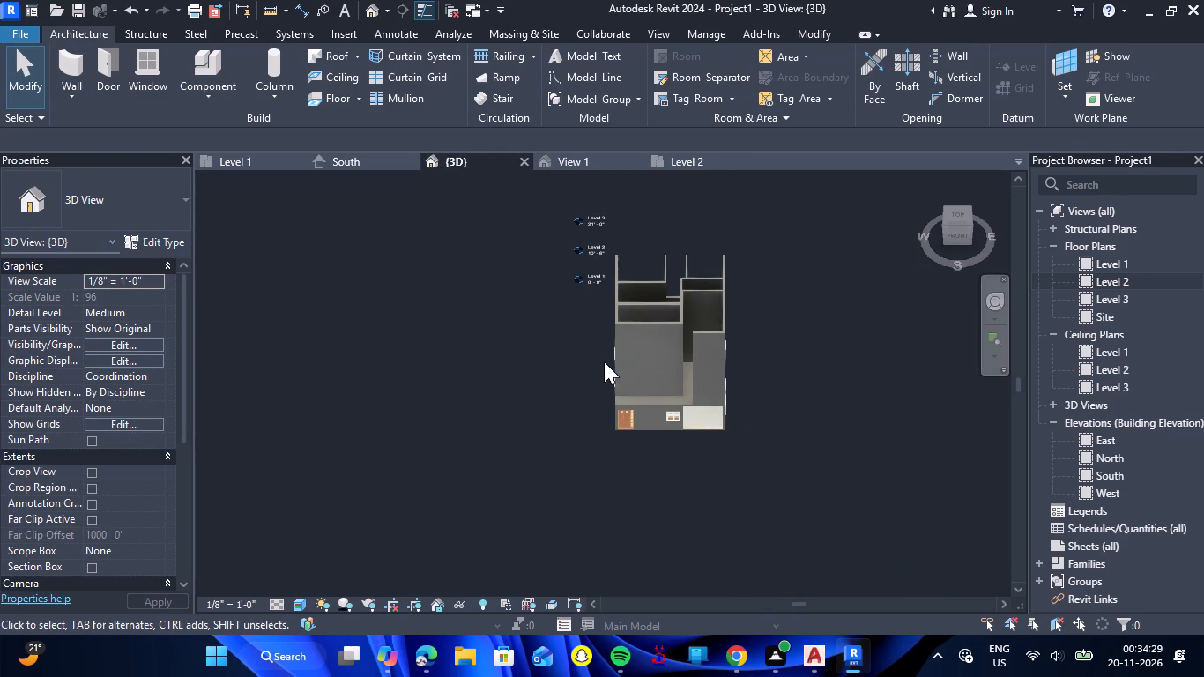
pyautogui.keyDown('shift'); pyautogui.moveTo(814, 435); pyautogui.dragTo(754, 490); pyautogui.keyUp('shift')
pyautogui.keyDown('shift'); pyautogui.moveTo(814, 435); pyautogui.dragTo(754, 490, button='right'); pyautogui.keyUp('shift')
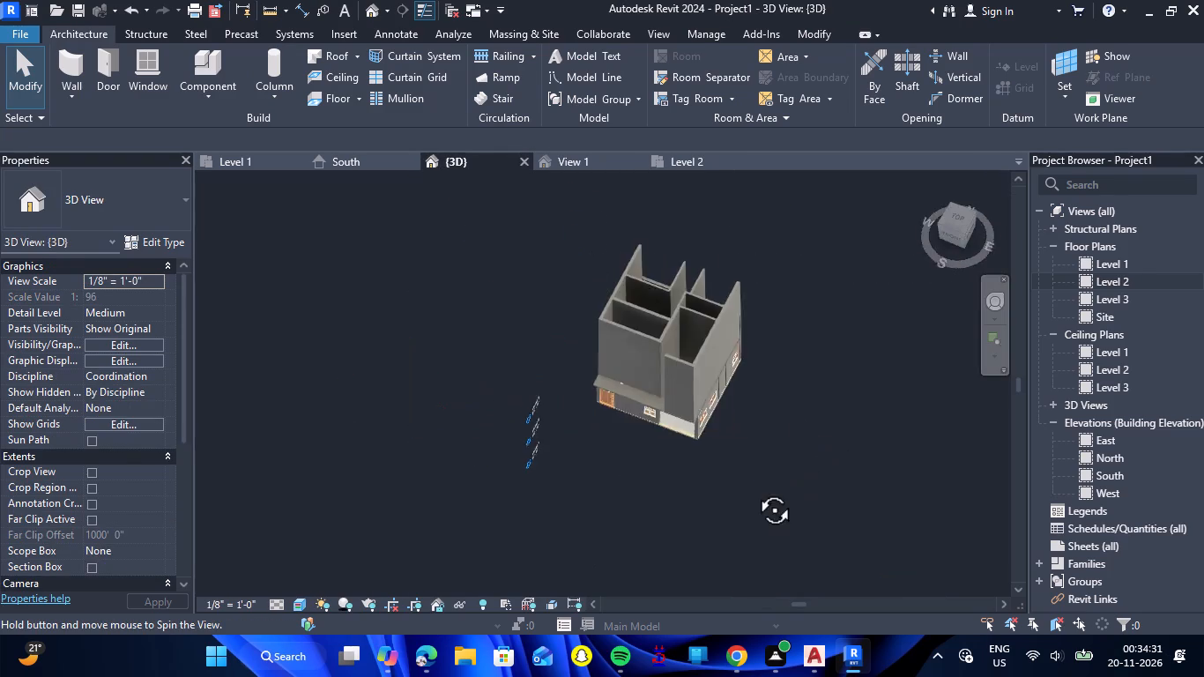
pyautogui.keyDown('shift'); pyautogui.moveTo(754, 490); pyautogui.dragTo(687, 484); pyautogui.keyUp('shift')
pyautogui.keyDown('shift'); pyautogui.moveTo(754, 490); pyautogui.dragTo(687, 484, button='right'); pyautogui.keyUp('shift')
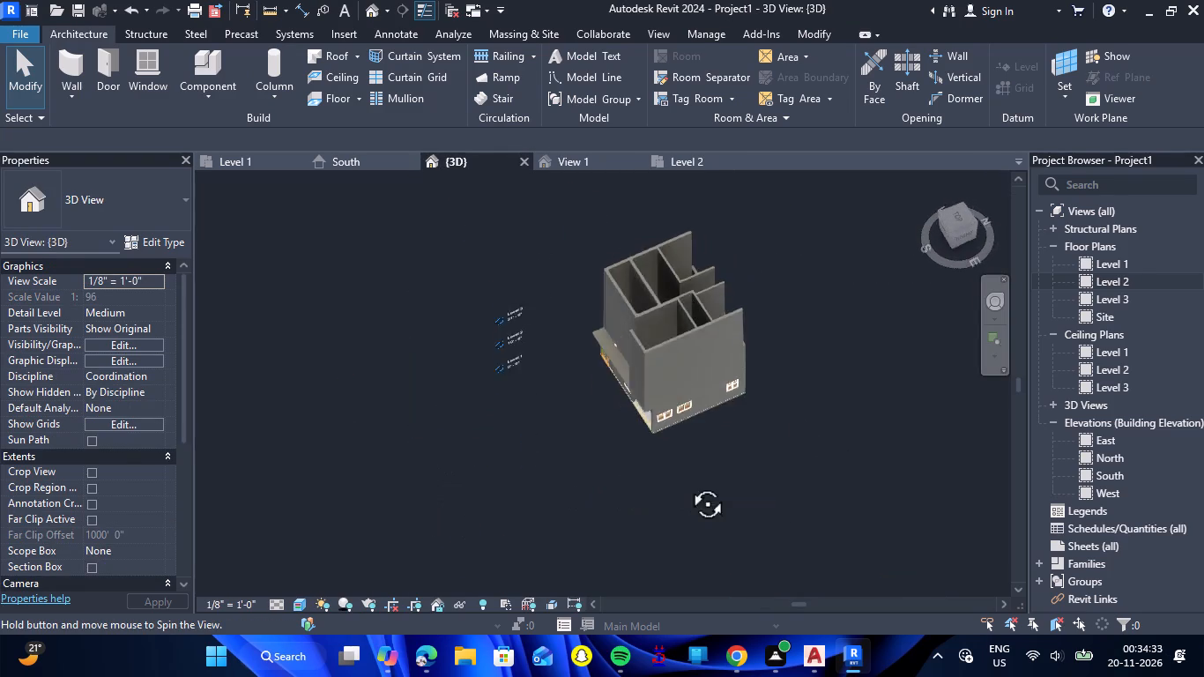
pyautogui.keyDown('shift'); pyautogui.moveTo(687, 484); pyautogui.dragTo(827, 495, button='right'); pyautogui.keyUp('shift')
pyautogui.keyDown('shift'); pyautogui.moveTo(687, 484); pyautogui.dragTo(827, 495); pyautogui.keyUp('shift')
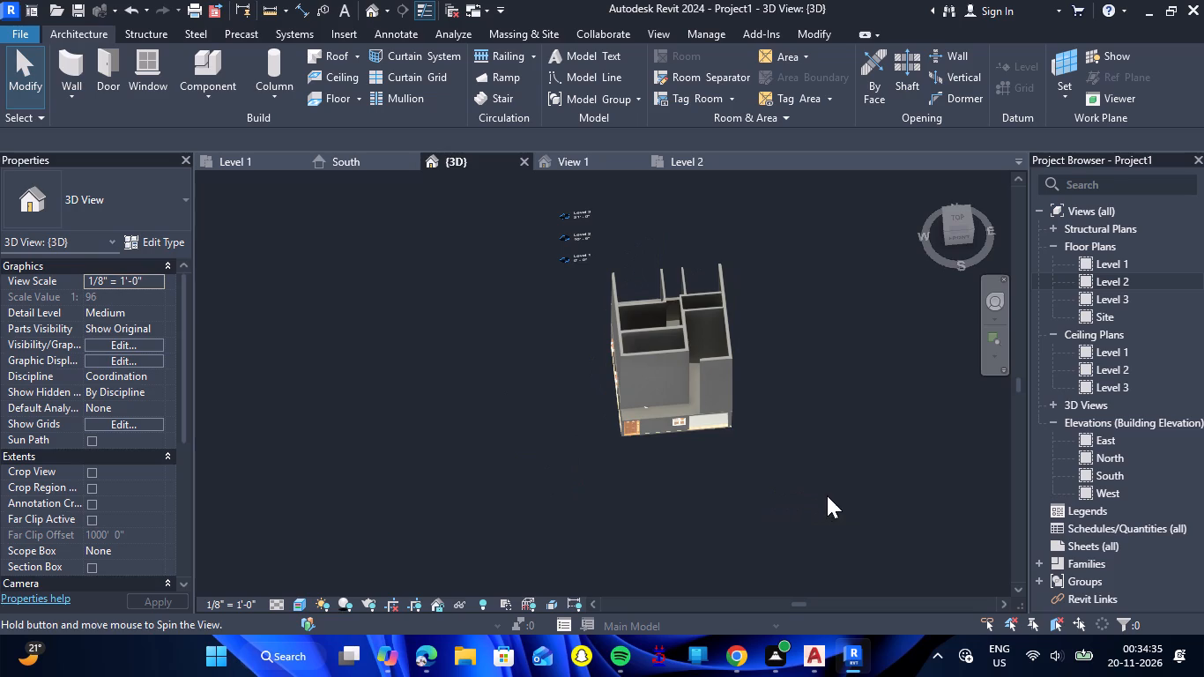
pyautogui.scroll(1, 767, 480)
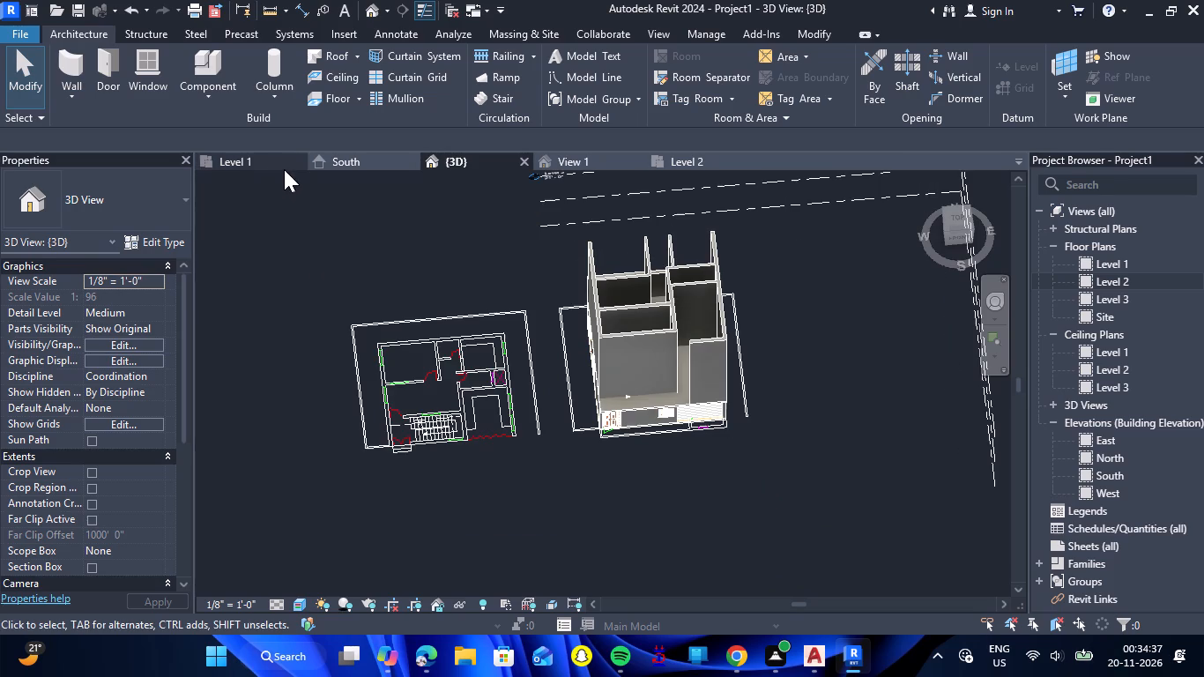
# On Level 2, draw a 6" wall about 7' 6" long along the front WC+BATH's north side, from the east exterior wall westward.
pyautogui.click(671, 168)
pyautogui.scroll(-7, 539, 309)
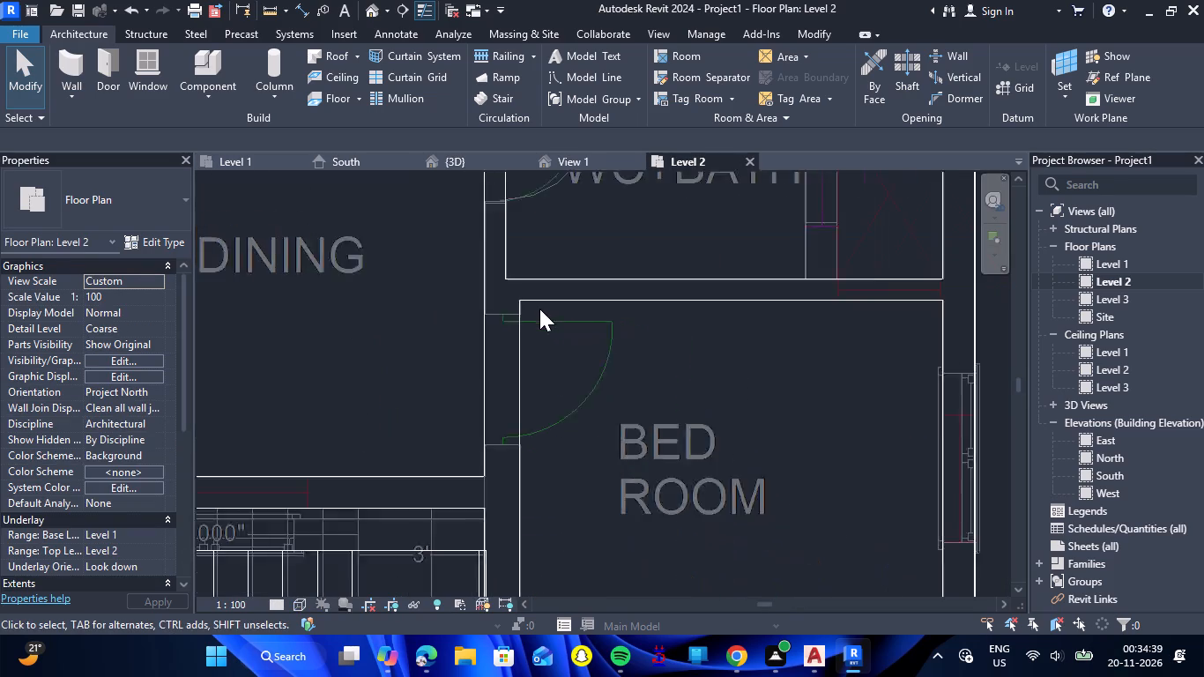
pyautogui.scroll(-6, 539, 309)
pyautogui.scroll(4, 643, 491)
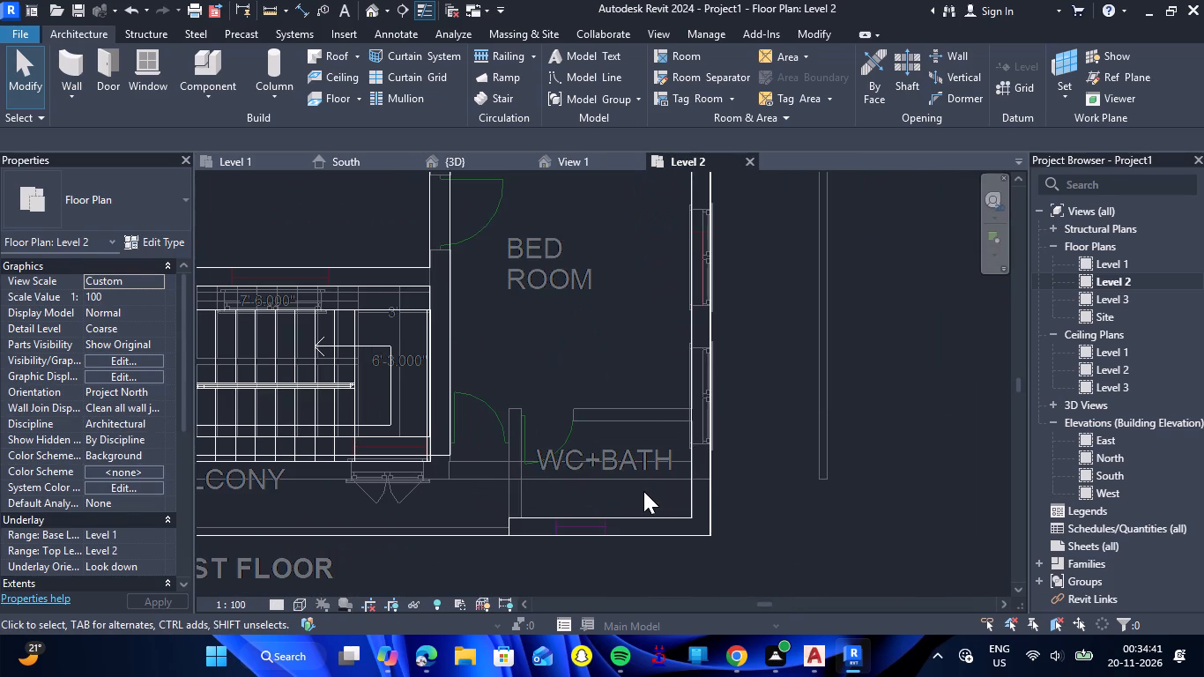
pyautogui.scroll(1, 643, 491)
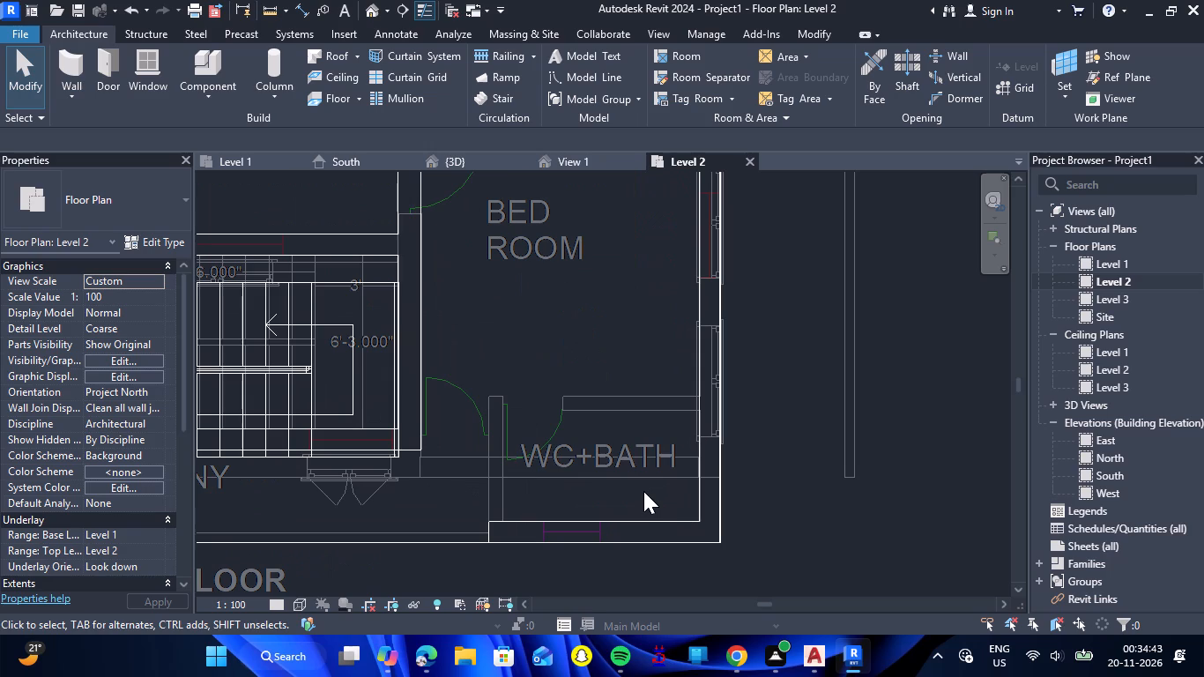
pyautogui.click(78, 71)
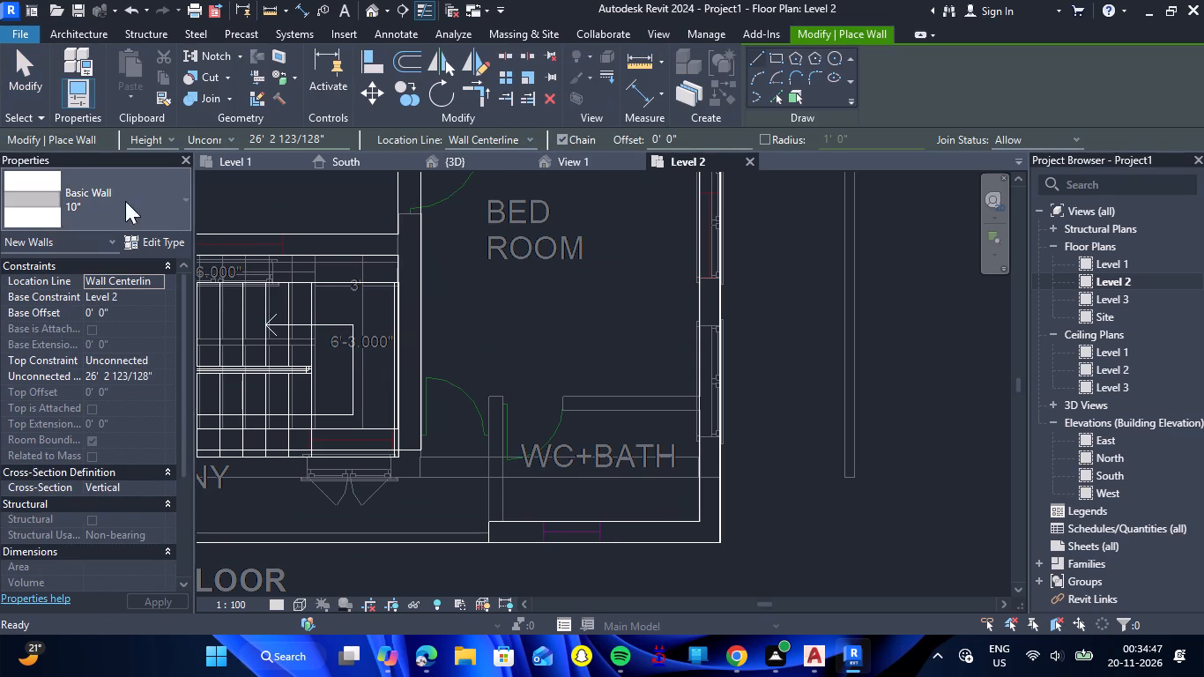
pyautogui.click(183, 199)
pyautogui.scroll(1, 113, 294)
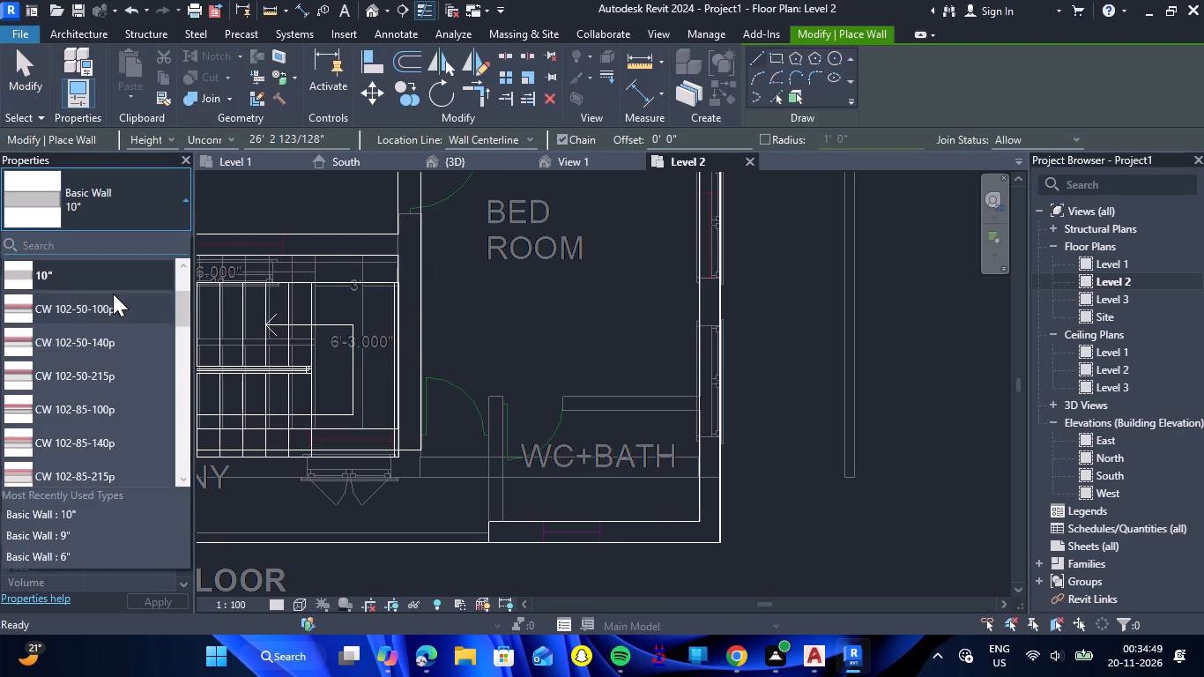
pyautogui.scroll(1, 113, 294)
pyautogui.click(109, 294)
pyautogui.scroll(4, 691, 412)
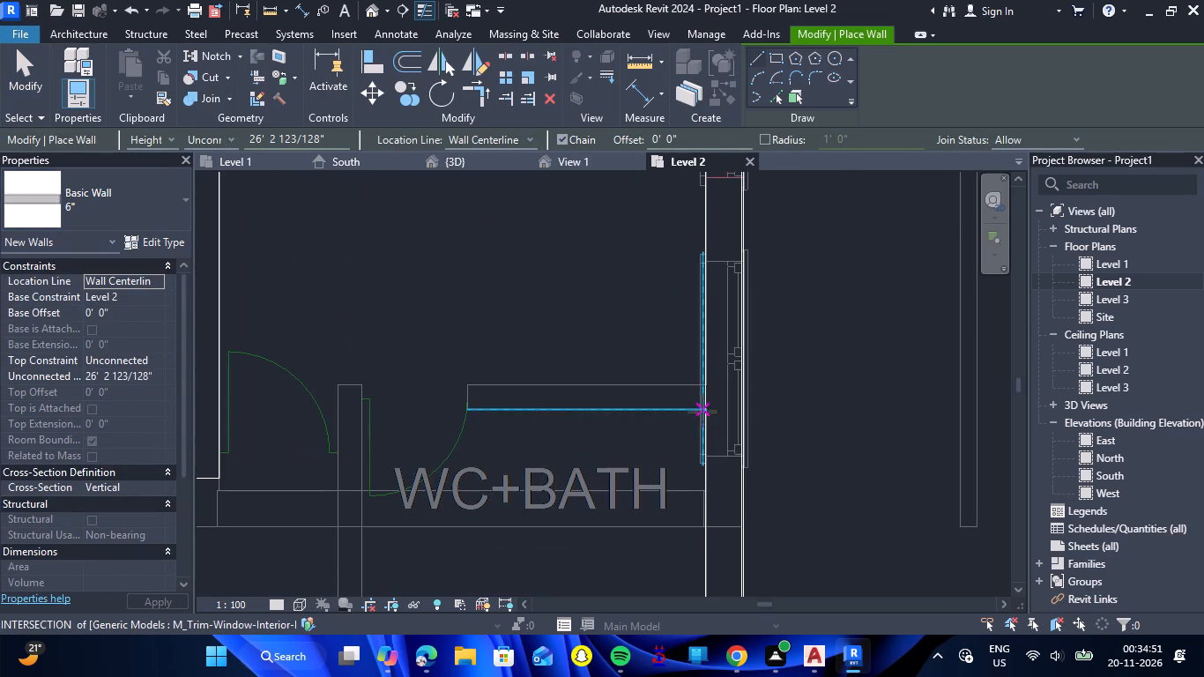
pyautogui.scroll(11, 678, 406)
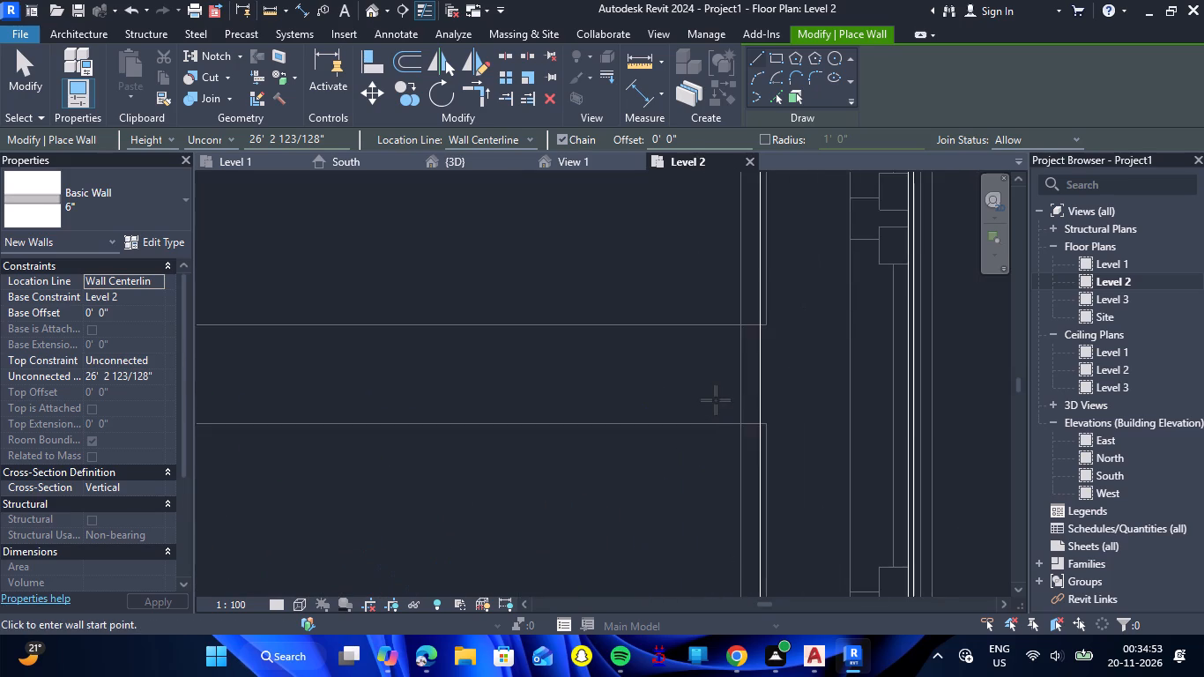
pyautogui.doubleClick(767, 365)
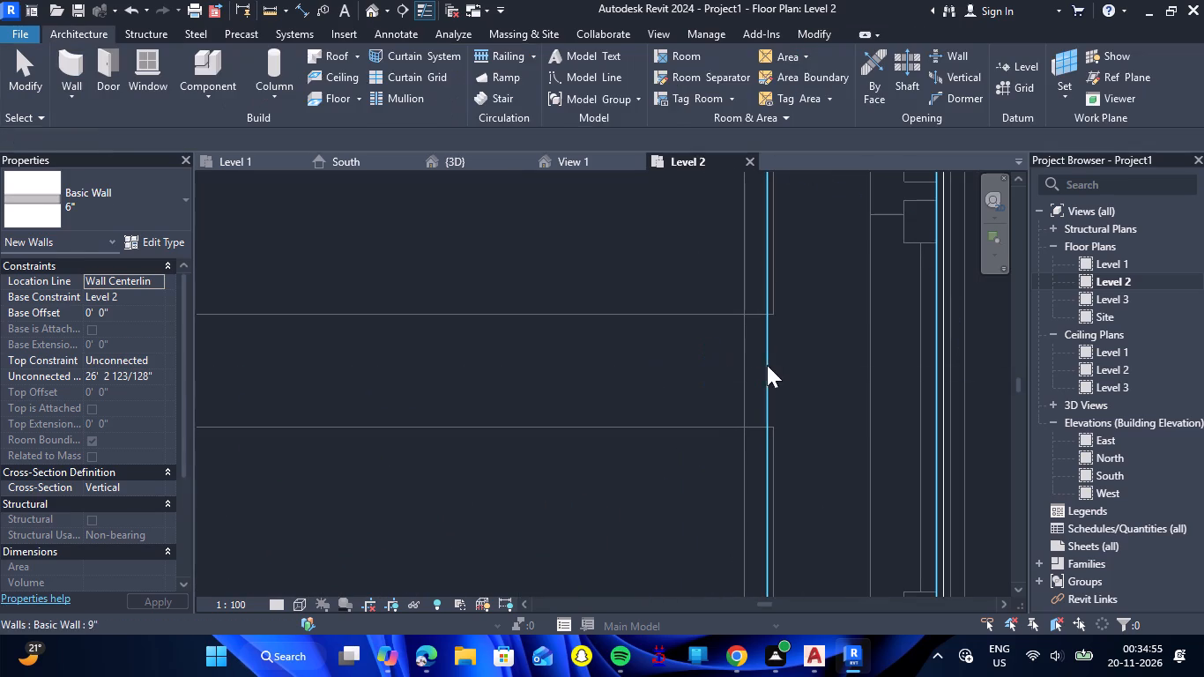
pyautogui.click(63, 71)
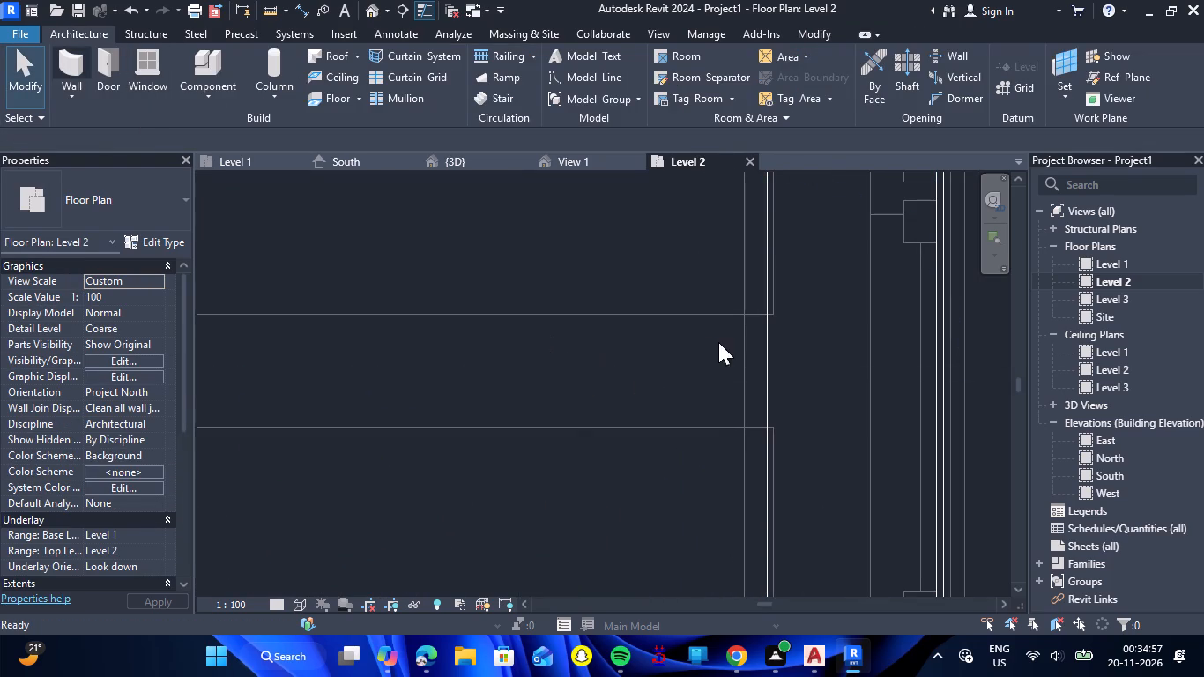
pyautogui.click(767, 373)
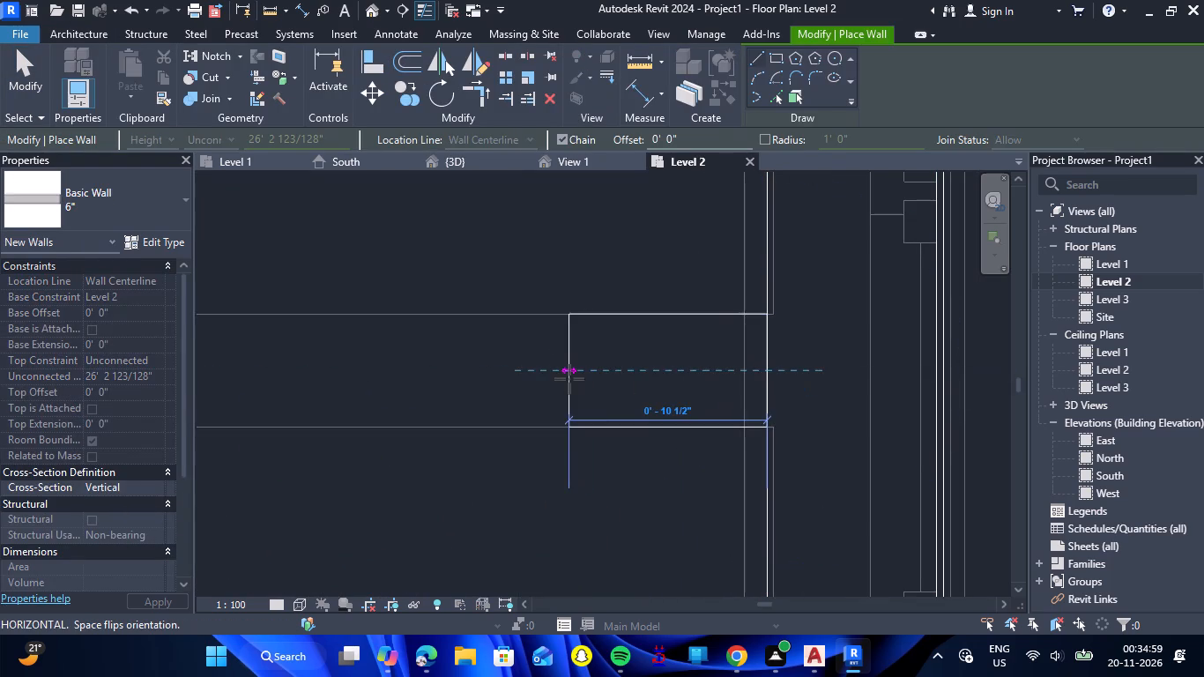
pyautogui.scroll(-14, 569, 379)
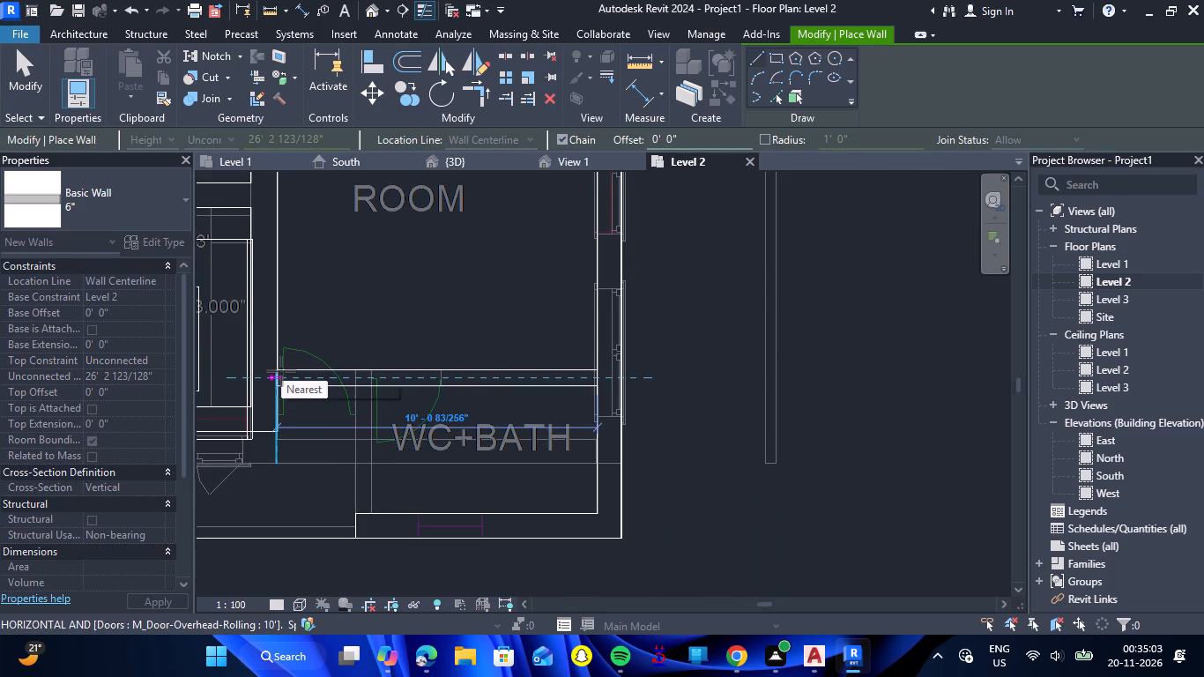
pyautogui.scroll(4, 359, 380)
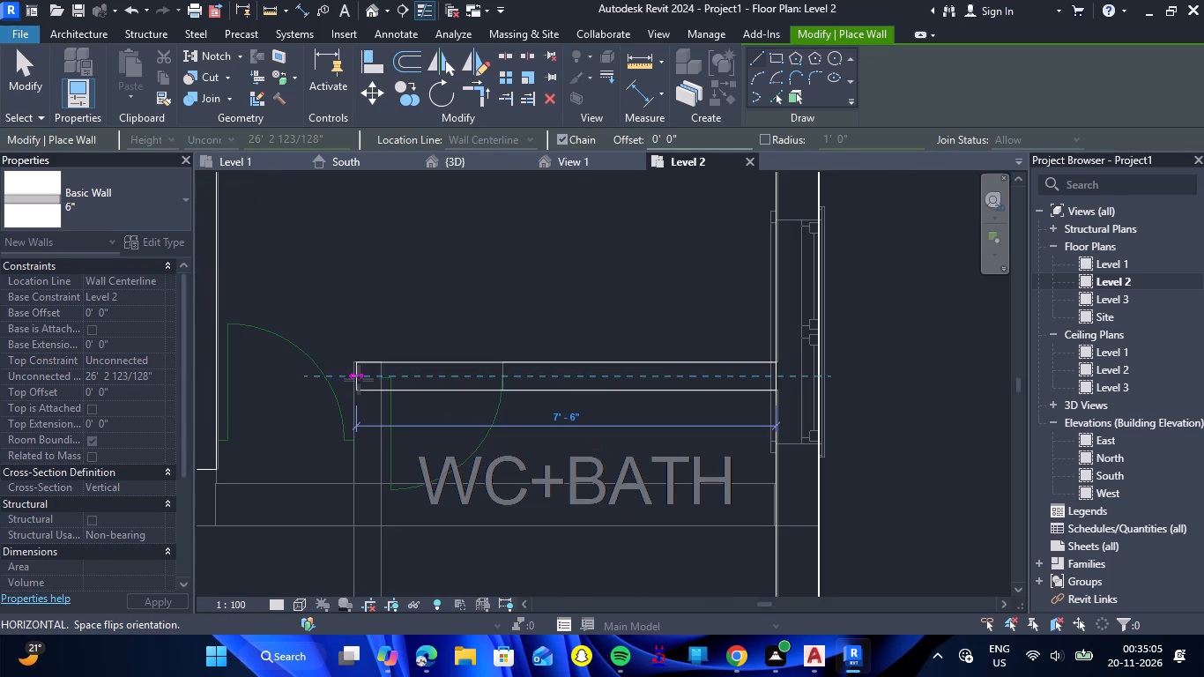
pyautogui.click(353, 377)
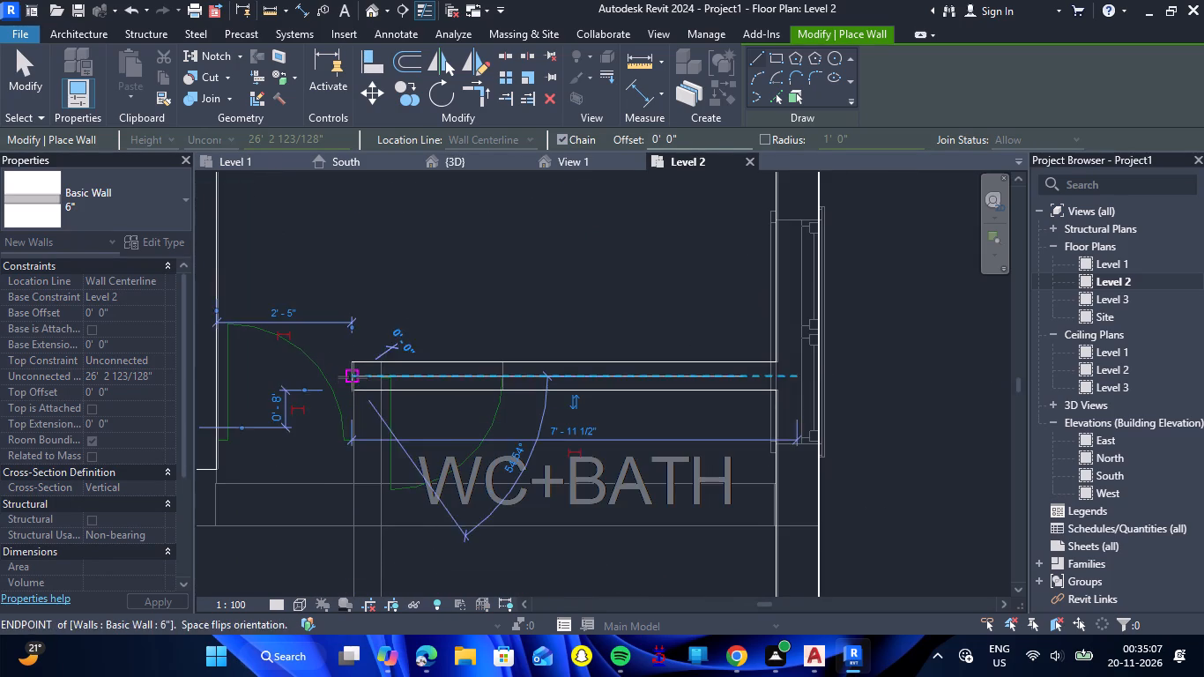
pyautogui.press('Escape')
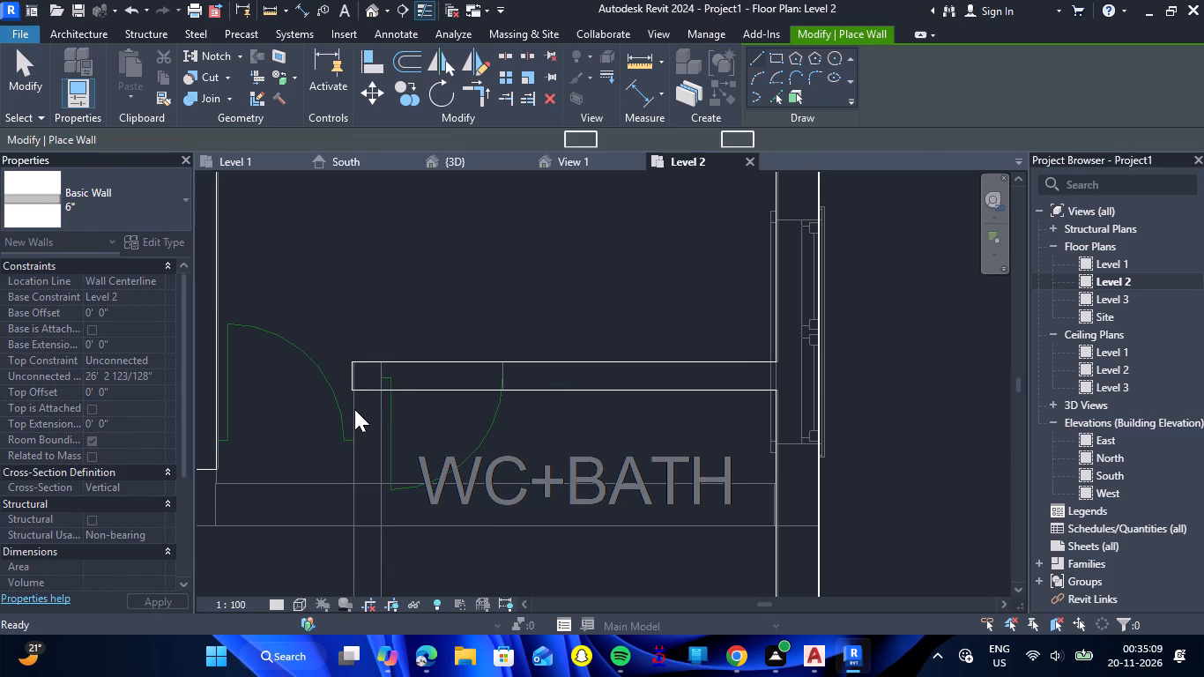
# Draw a 6" wall about 4' 6" long on the front WC+BATH's west side, from its south wall to its north wall.
pyautogui.scroll(-4, 360, 384)
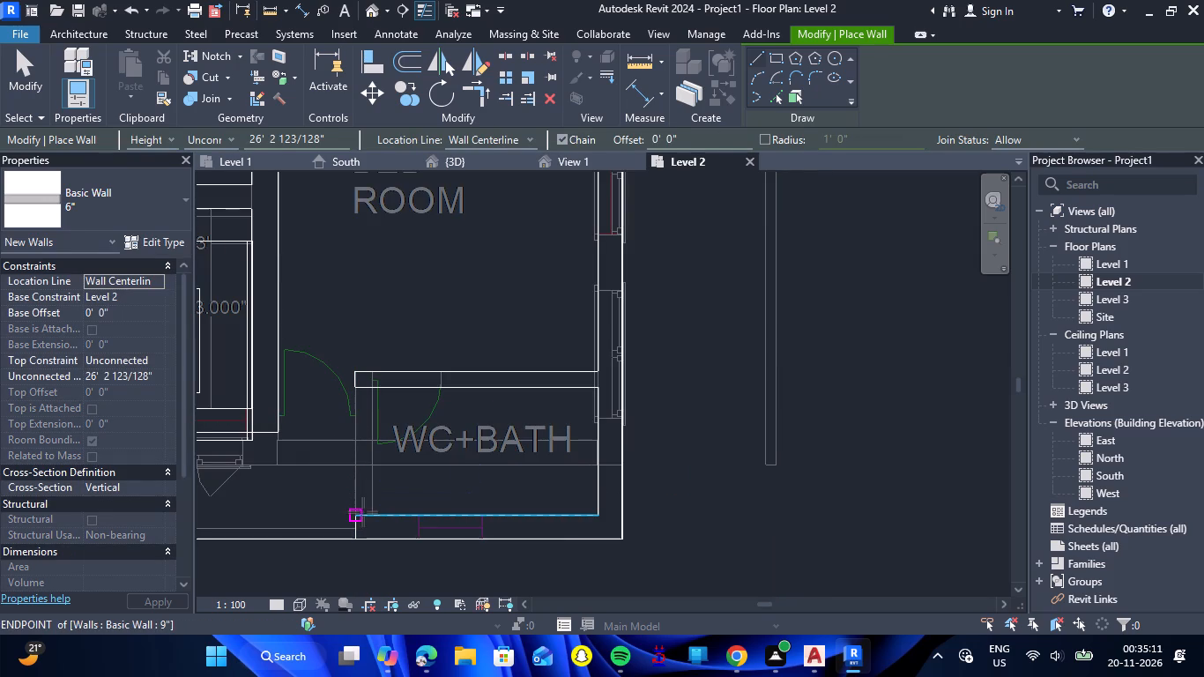
pyautogui.scroll(4, 364, 512)
pyautogui.click(364, 519)
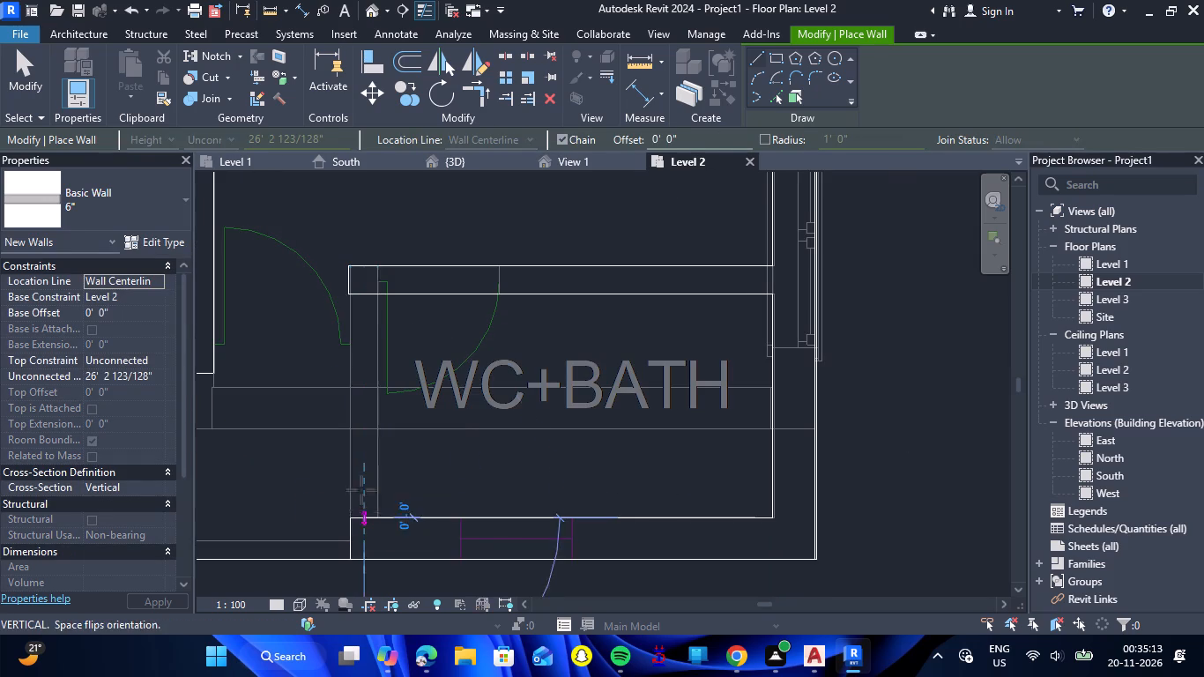
pyautogui.doubleClick(368, 268)
pyautogui.press('Escape')
pyautogui.scroll(5, 343, 264)
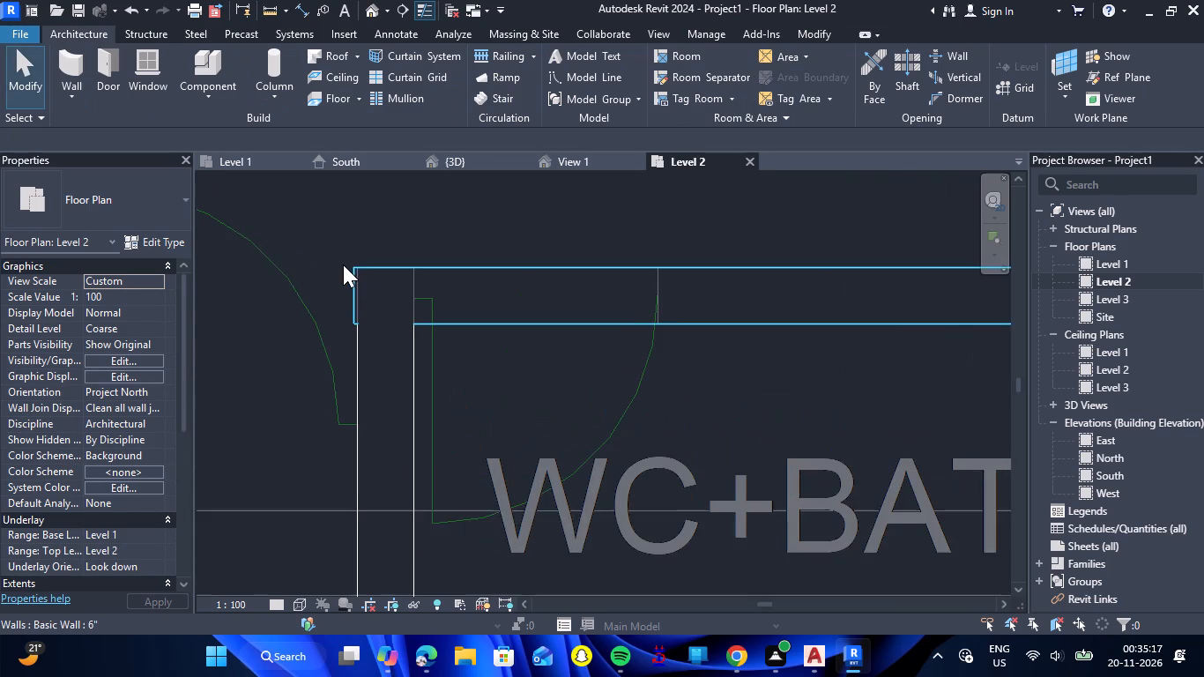
pyautogui.press('Escape')
# Nudge the front WC+BATH's north wall two increments east to align its west end with the west wall's outer face.
pyautogui.scroll(6, 346, 285)
pyautogui.click(363, 314)
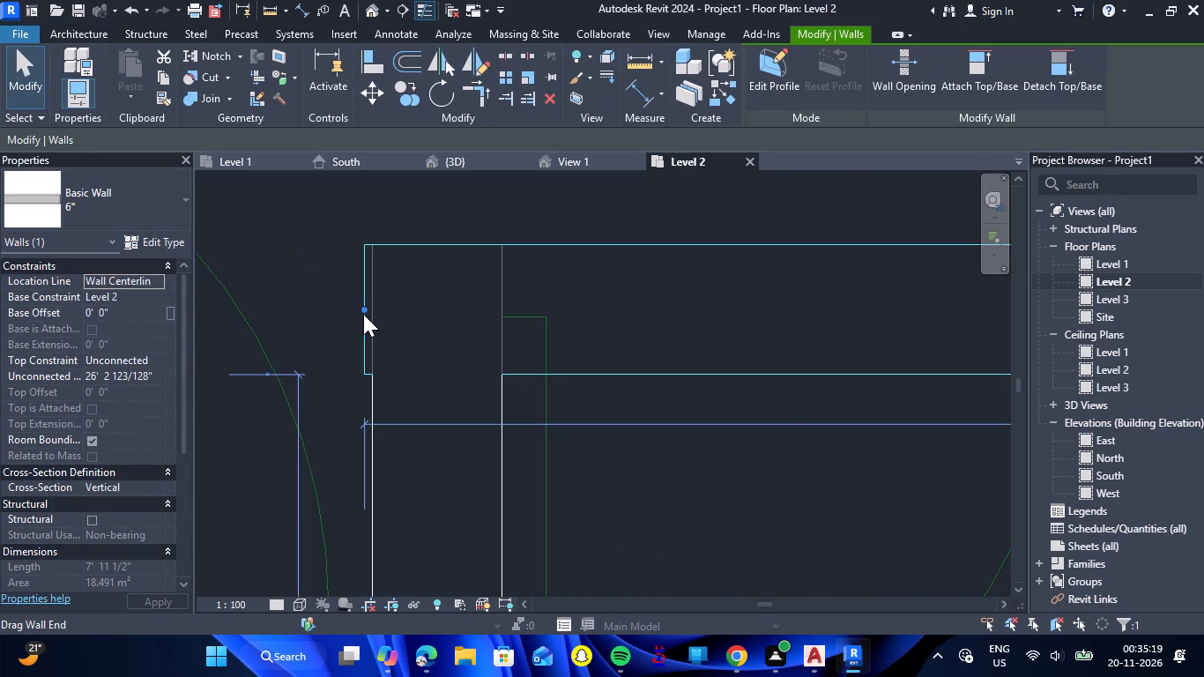
pyautogui.press('Right')
pyautogui.press('Right')
pyautogui.press('Escape')
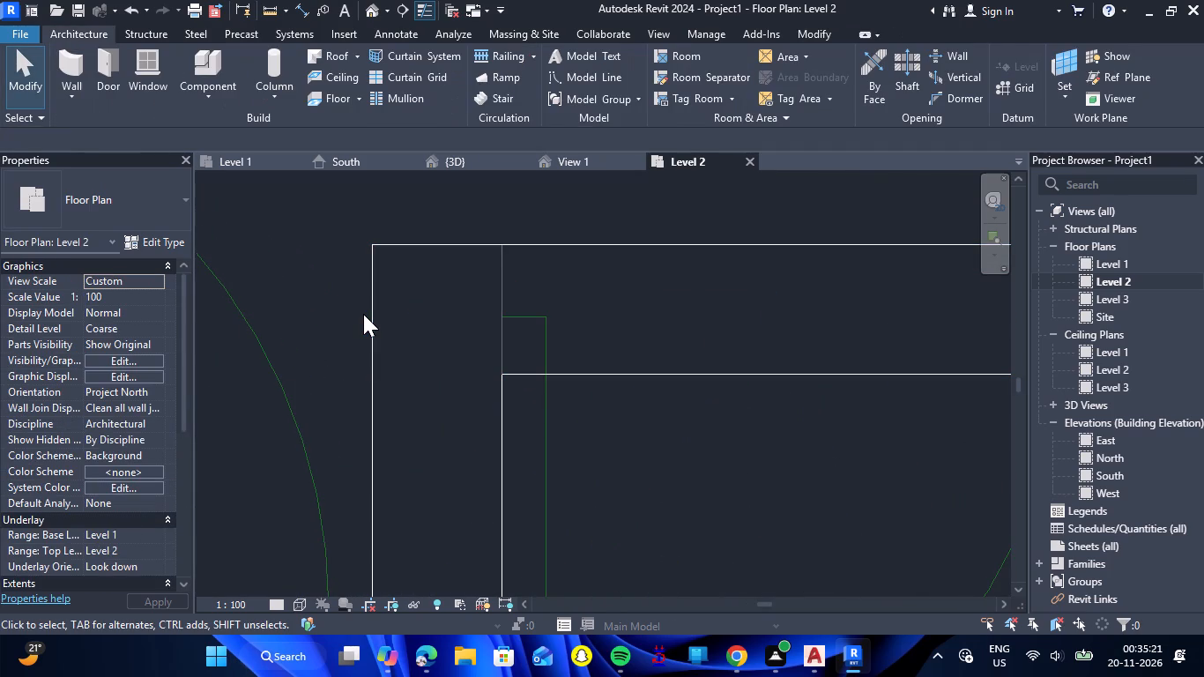
# Examine the Level 2 plan from the front bathroom through the staircase to the rear rooms for remaining walls.
pyautogui.scroll(-7, 379, 309)
pyautogui.scroll(-6, 472, 392)
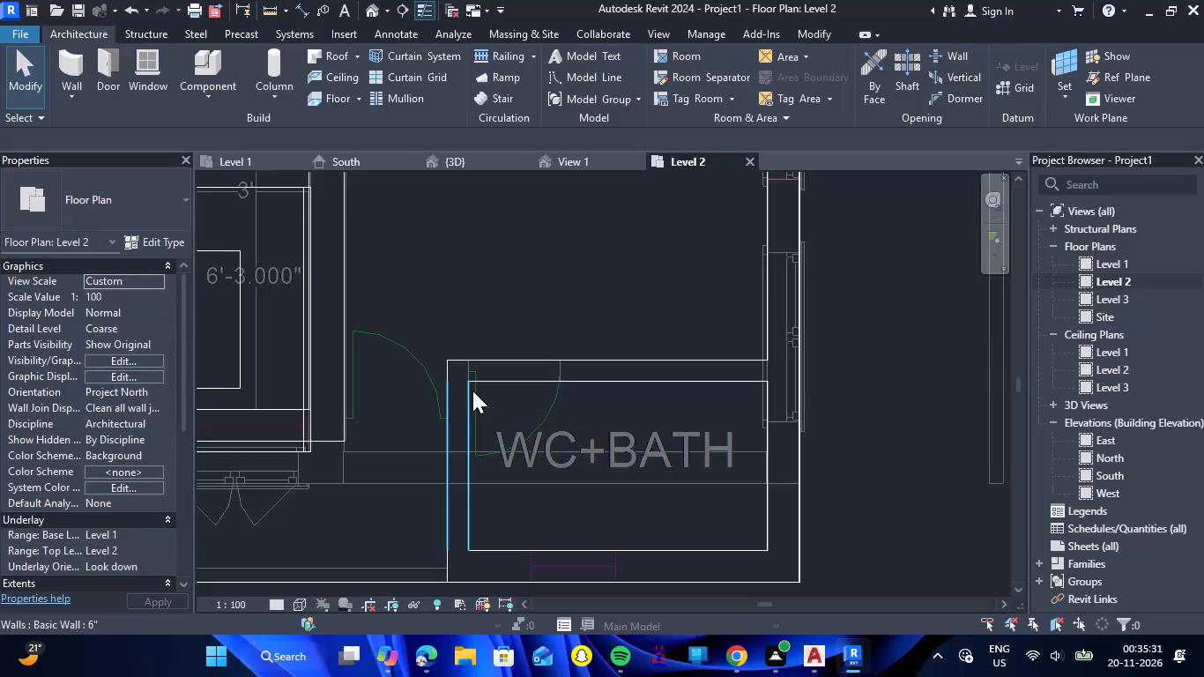
pyautogui.scroll(-6, 413, 455)
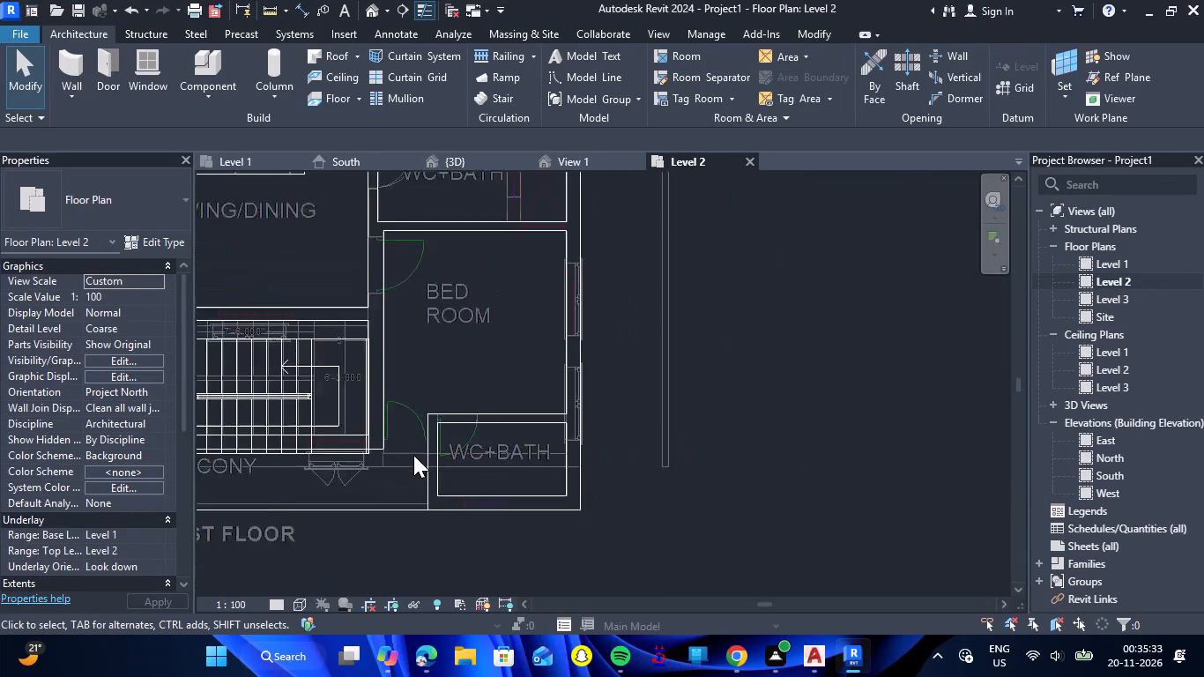
pyautogui.scroll(-7, 413, 455)
pyautogui.scroll(4, 406, 435)
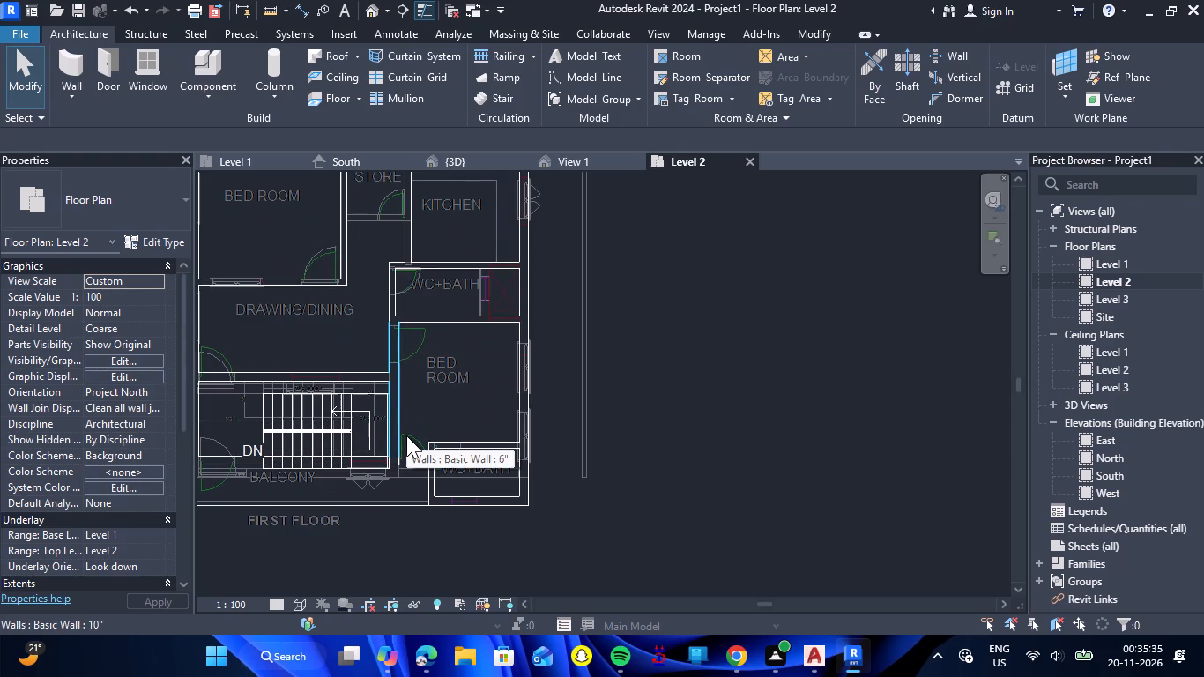
pyautogui.scroll(-2, 406, 435)
pyautogui.scroll(4, 209, 289)
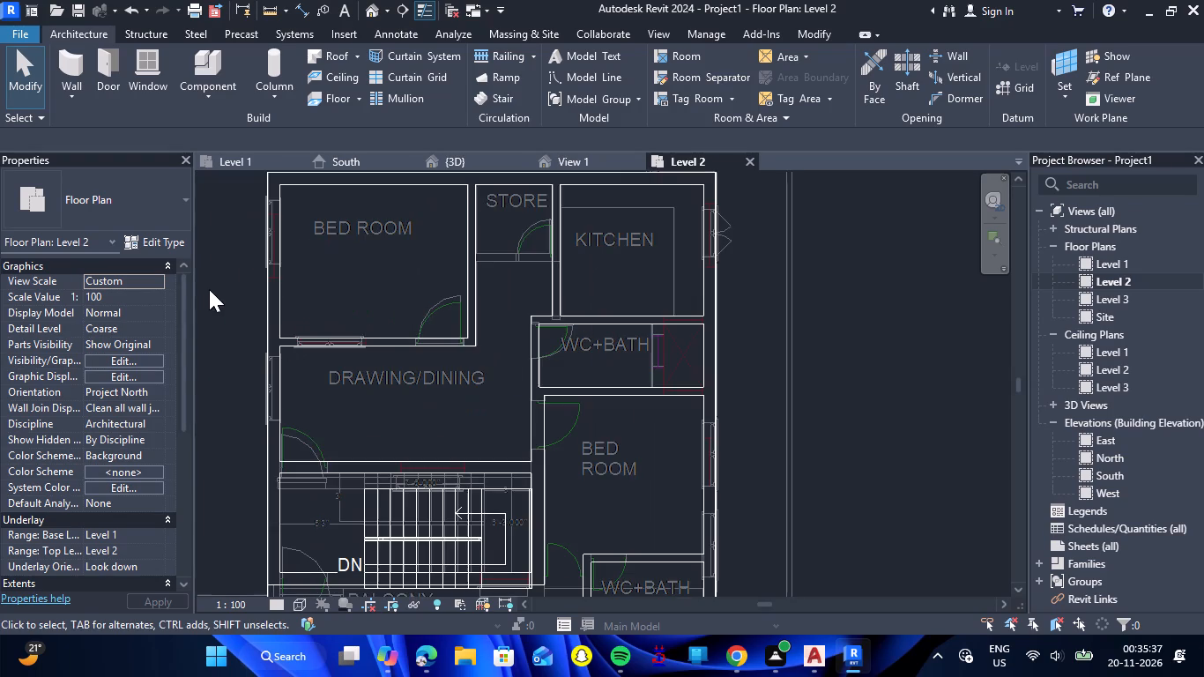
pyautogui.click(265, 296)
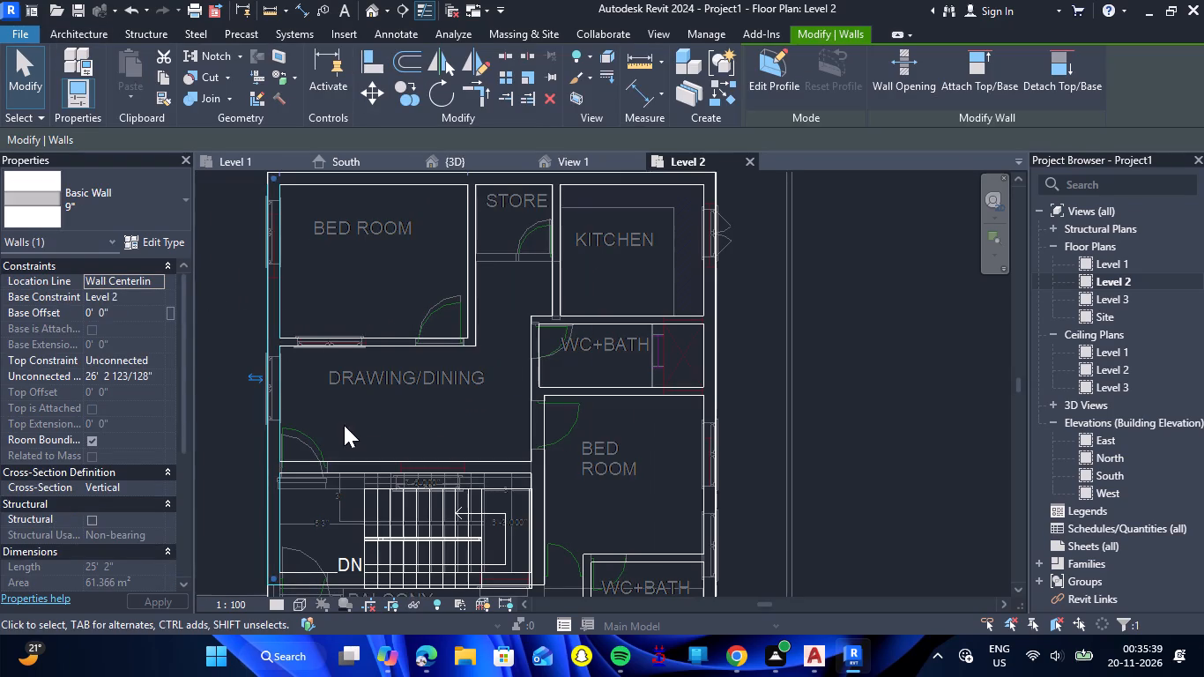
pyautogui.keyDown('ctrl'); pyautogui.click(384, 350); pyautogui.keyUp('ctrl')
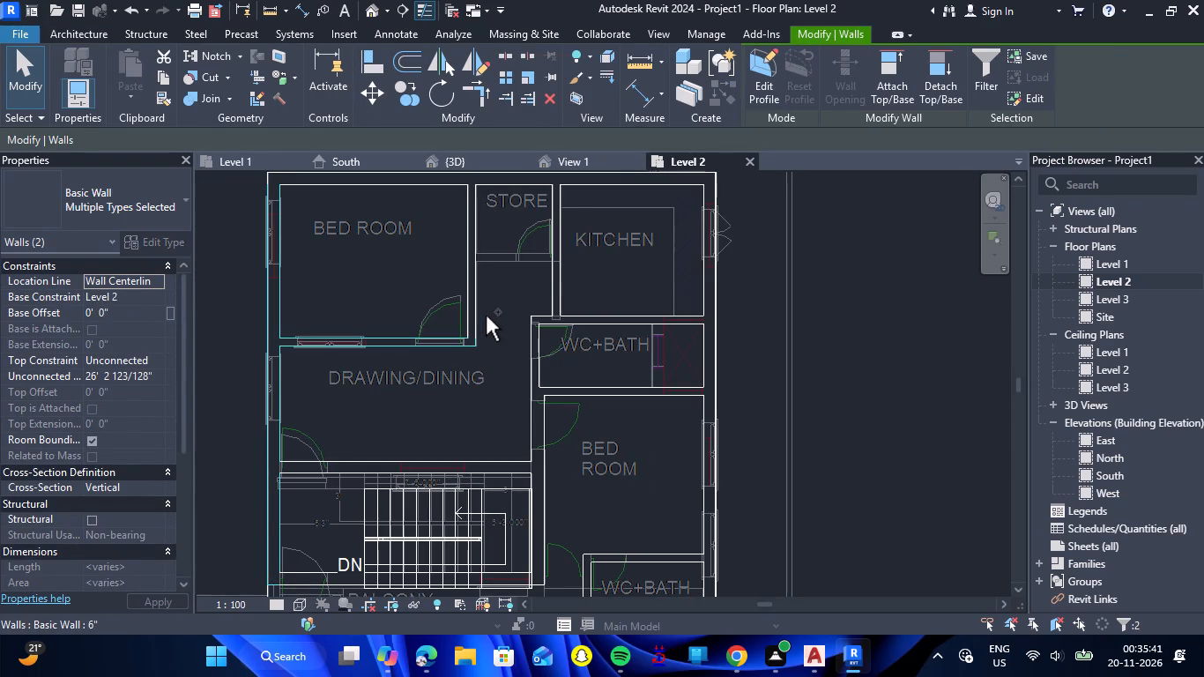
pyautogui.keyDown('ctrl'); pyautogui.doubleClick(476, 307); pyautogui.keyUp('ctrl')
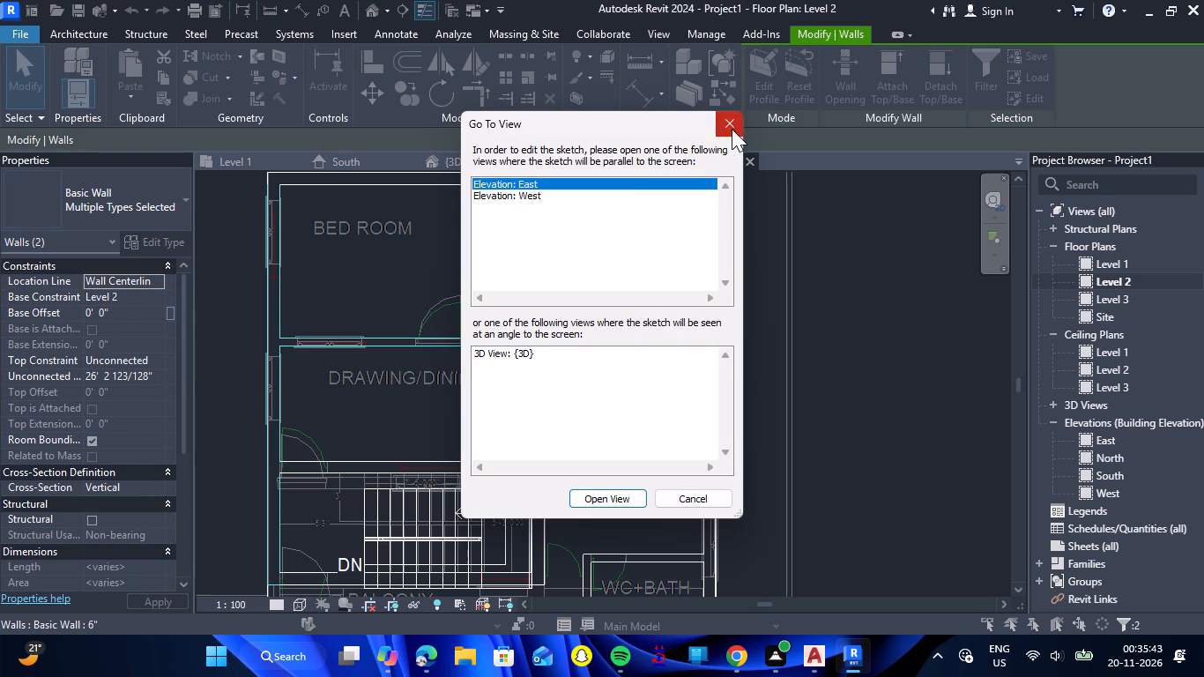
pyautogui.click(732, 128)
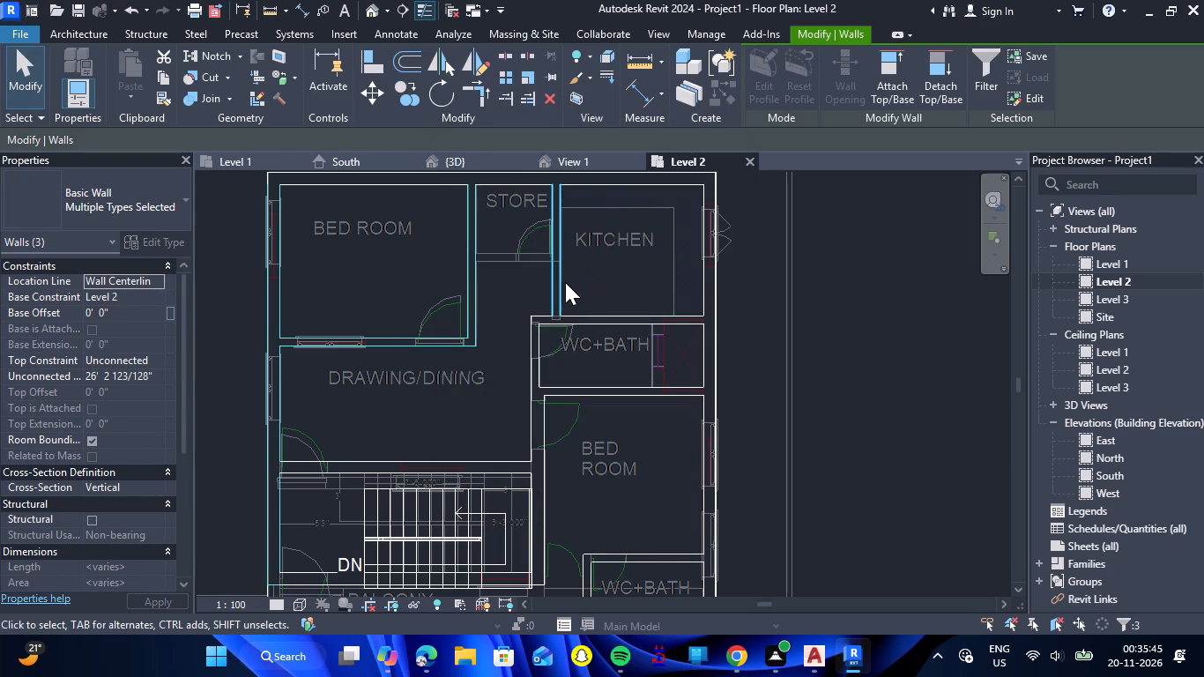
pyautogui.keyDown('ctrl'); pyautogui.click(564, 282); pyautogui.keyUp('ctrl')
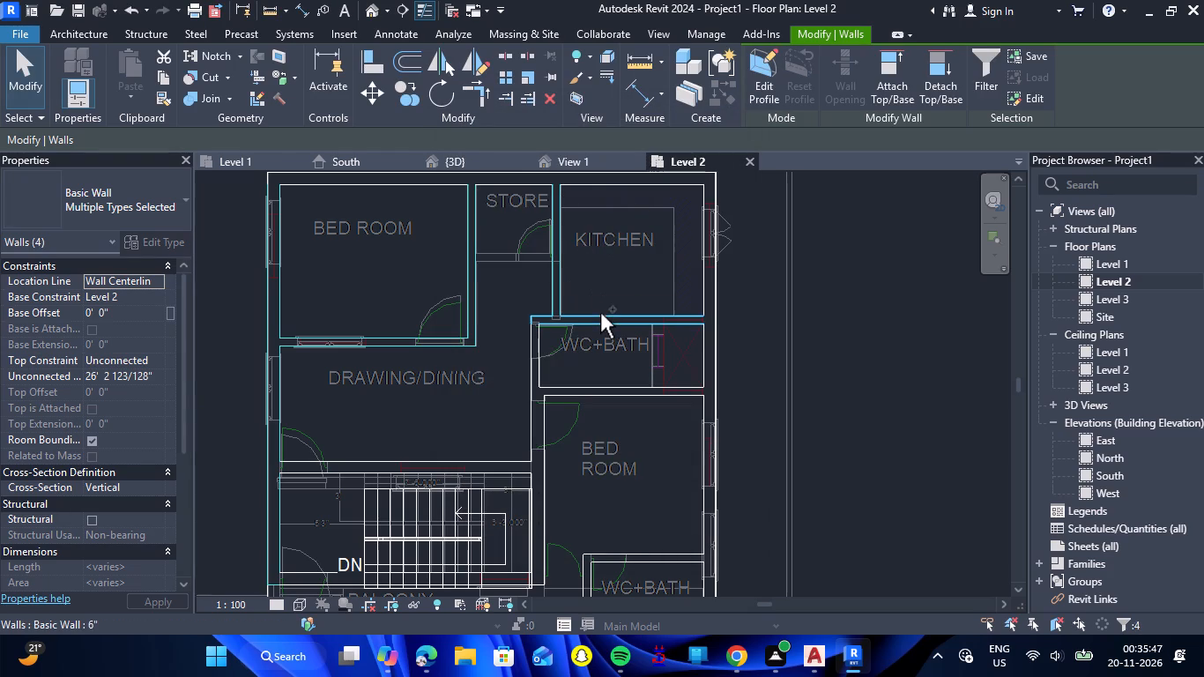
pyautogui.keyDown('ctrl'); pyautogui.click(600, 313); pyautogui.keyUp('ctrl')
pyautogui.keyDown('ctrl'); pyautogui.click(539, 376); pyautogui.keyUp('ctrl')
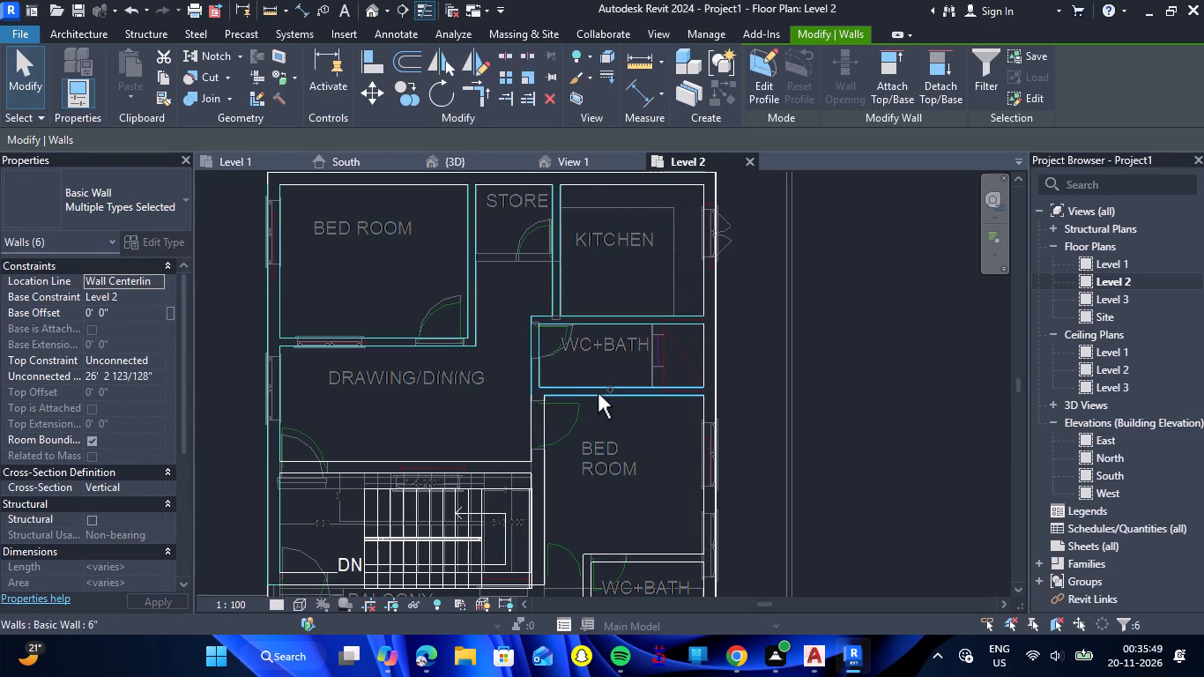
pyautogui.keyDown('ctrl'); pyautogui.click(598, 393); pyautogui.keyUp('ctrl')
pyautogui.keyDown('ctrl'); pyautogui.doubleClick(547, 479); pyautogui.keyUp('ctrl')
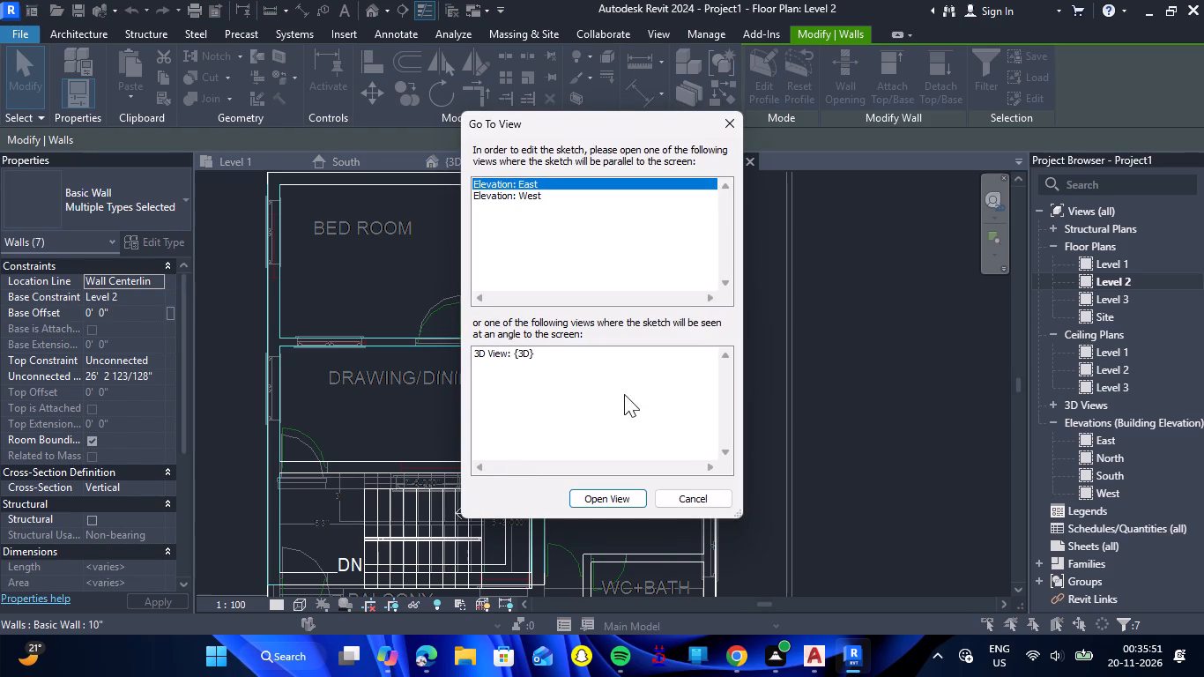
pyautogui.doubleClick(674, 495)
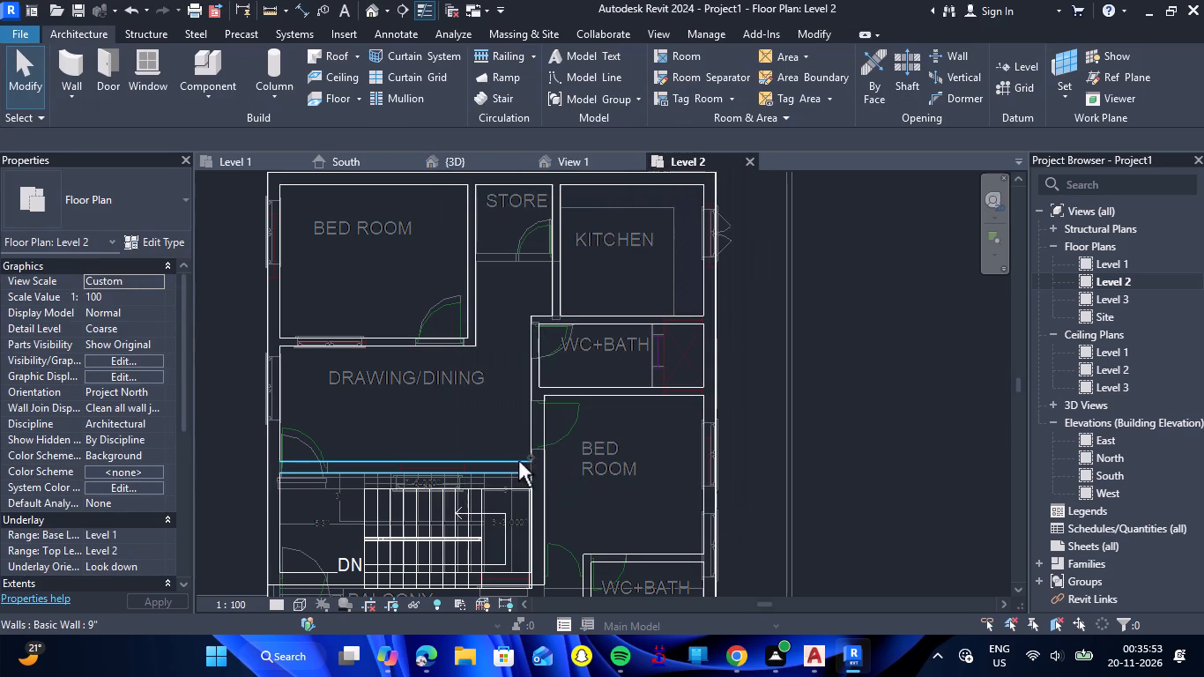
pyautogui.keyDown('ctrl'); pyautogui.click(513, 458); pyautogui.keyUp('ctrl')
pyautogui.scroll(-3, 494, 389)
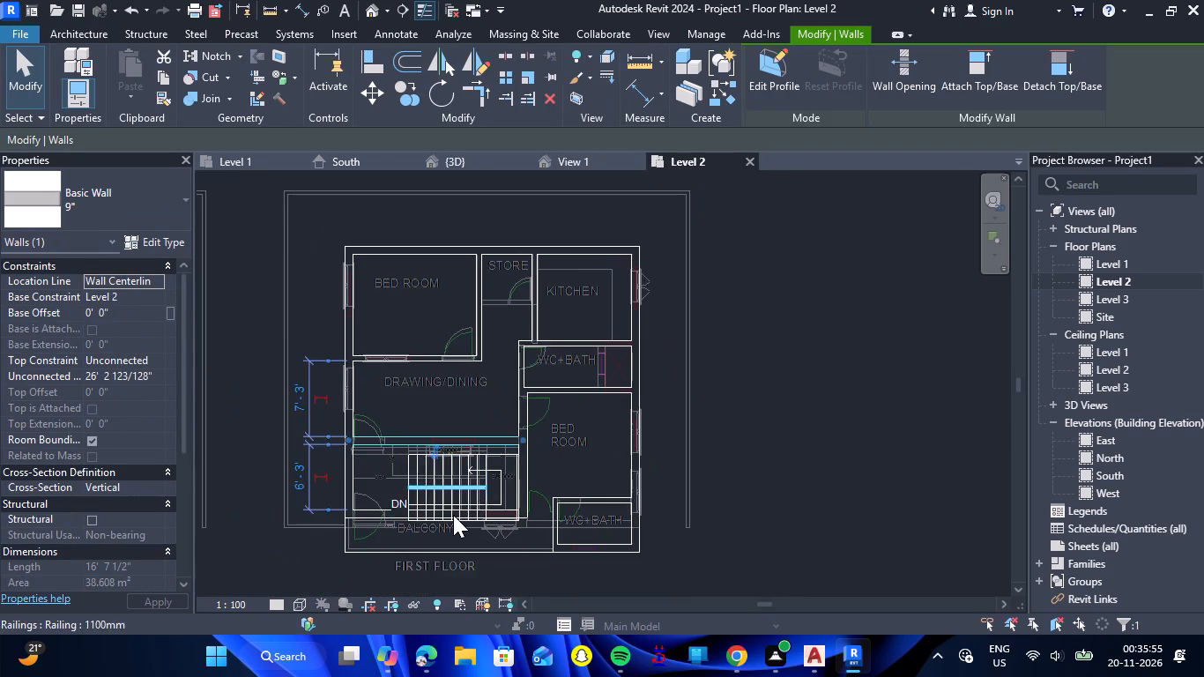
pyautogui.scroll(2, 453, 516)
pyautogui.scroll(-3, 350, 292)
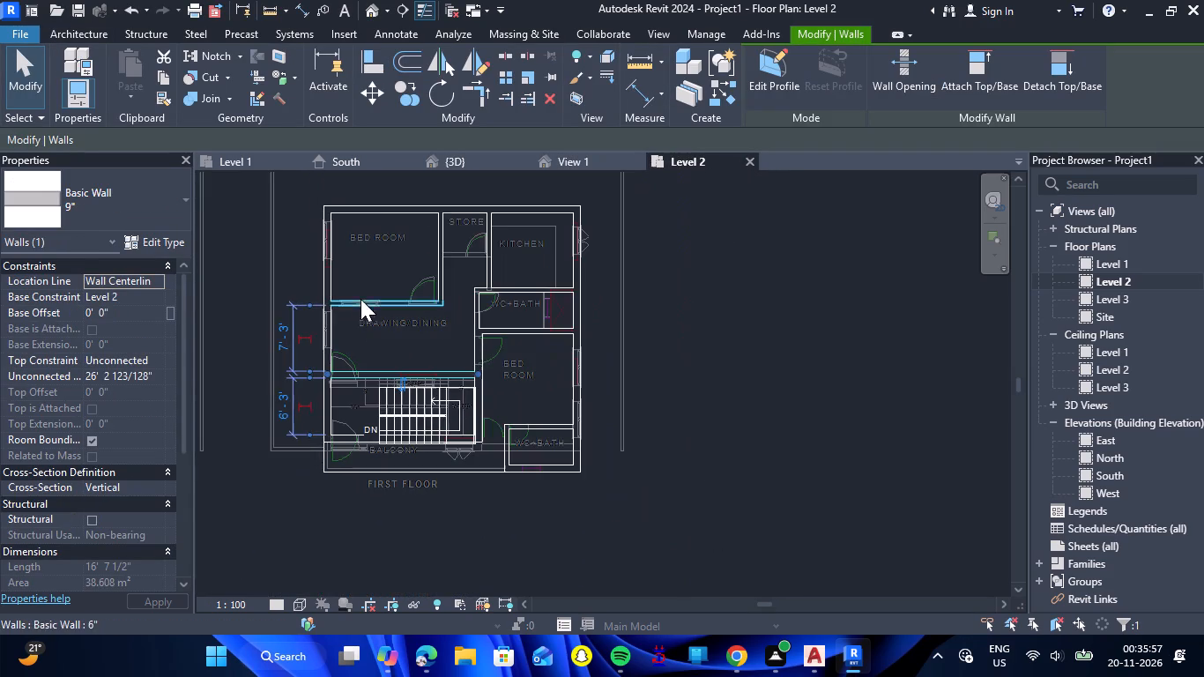
# Change the selected wall between the drawing/dining room and the staircase to the Basic Wall 6" type.
pyautogui.scroll(6, 468, 215)
pyautogui.click(61, 25)
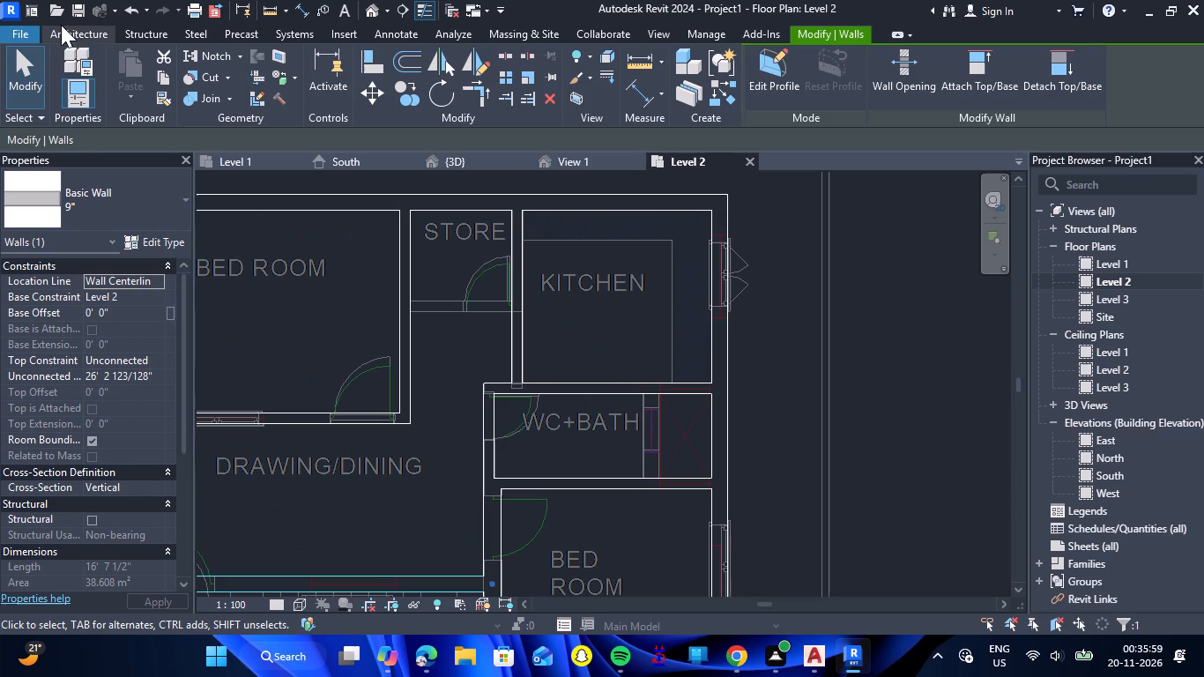
pyautogui.click(81, 38)
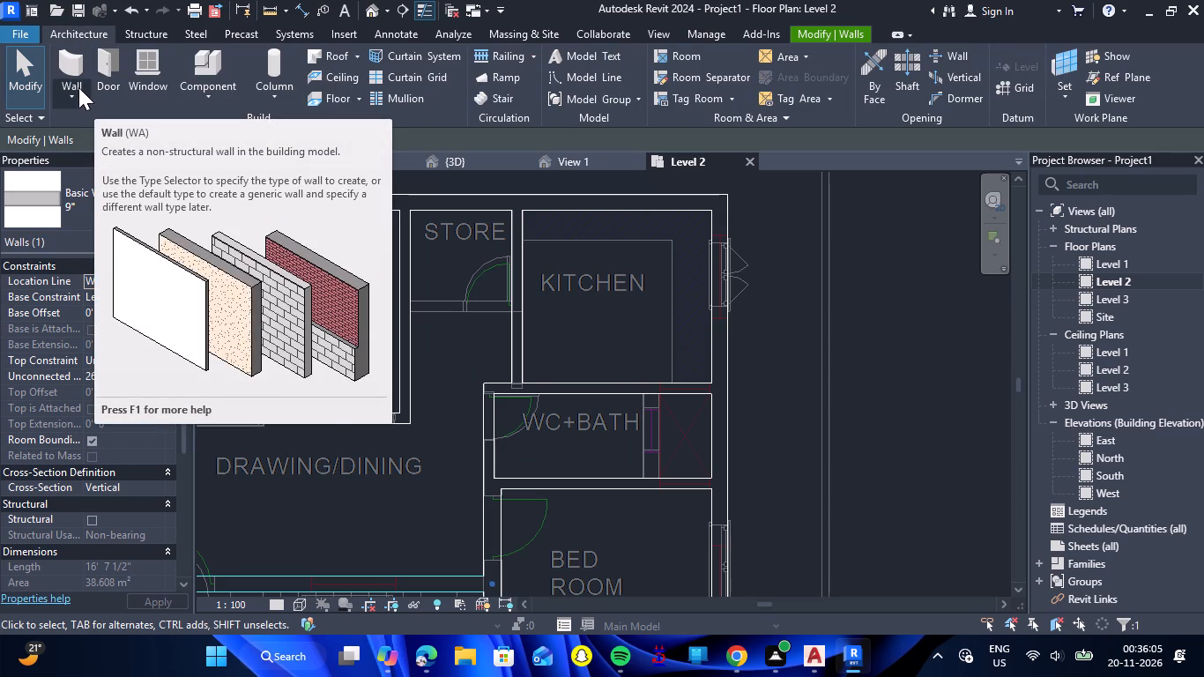
pyautogui.click(183, 189)
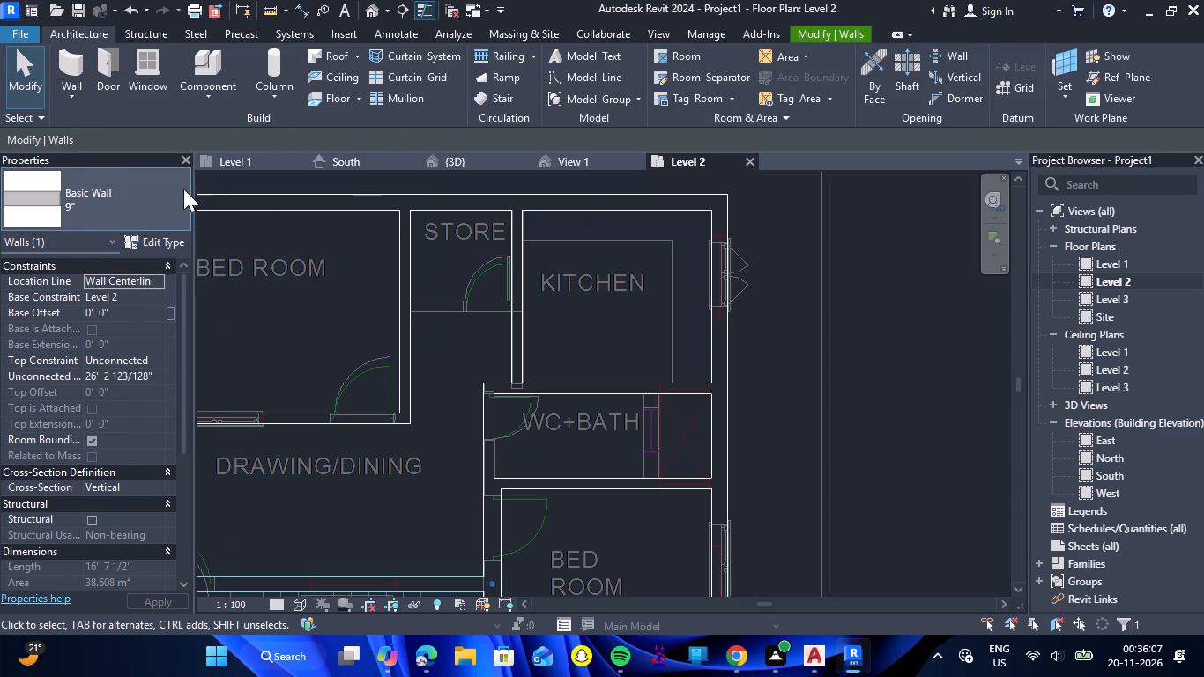
pyautogui.scroll(2, 90, 286)
pyautogui.click(86, 294)
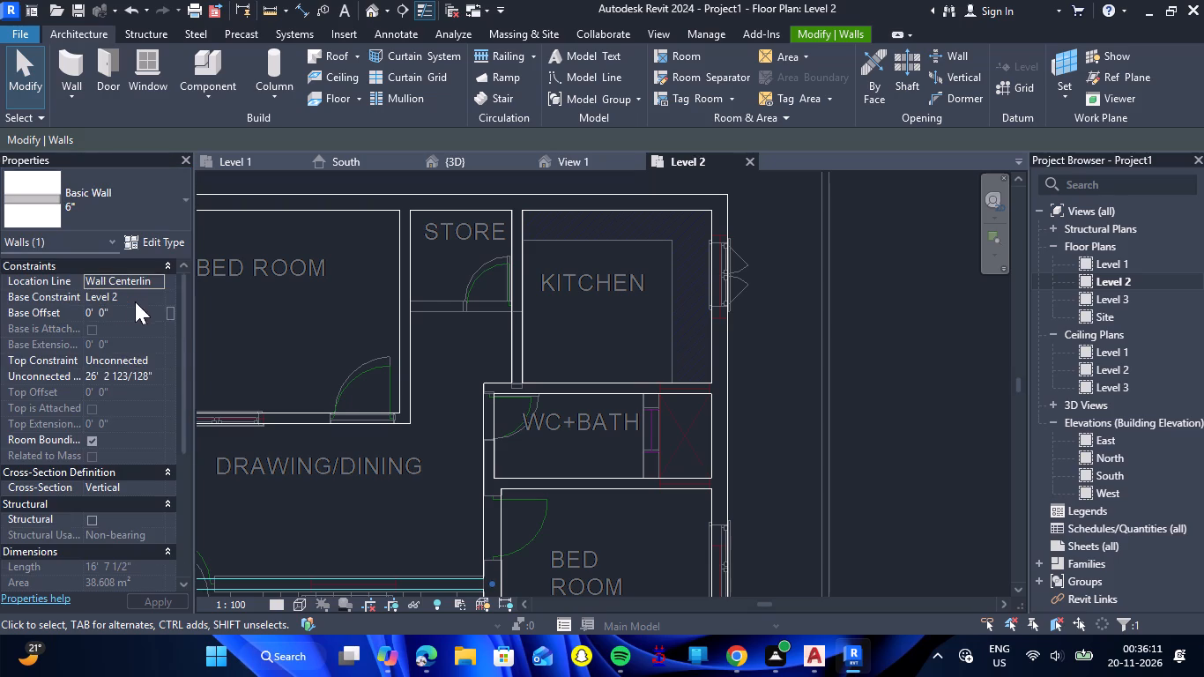
pyautogui.click(61, 198)
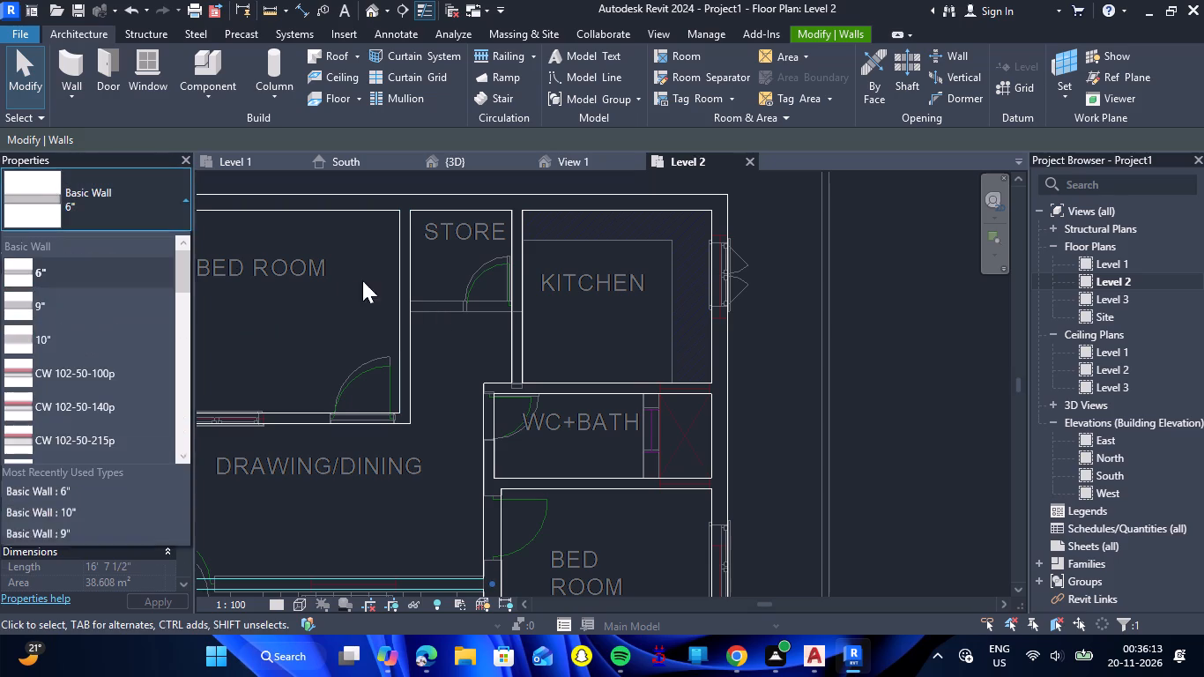
pyautogui.click(93, 194)
pyautogui.scroll(1, 451, 276)
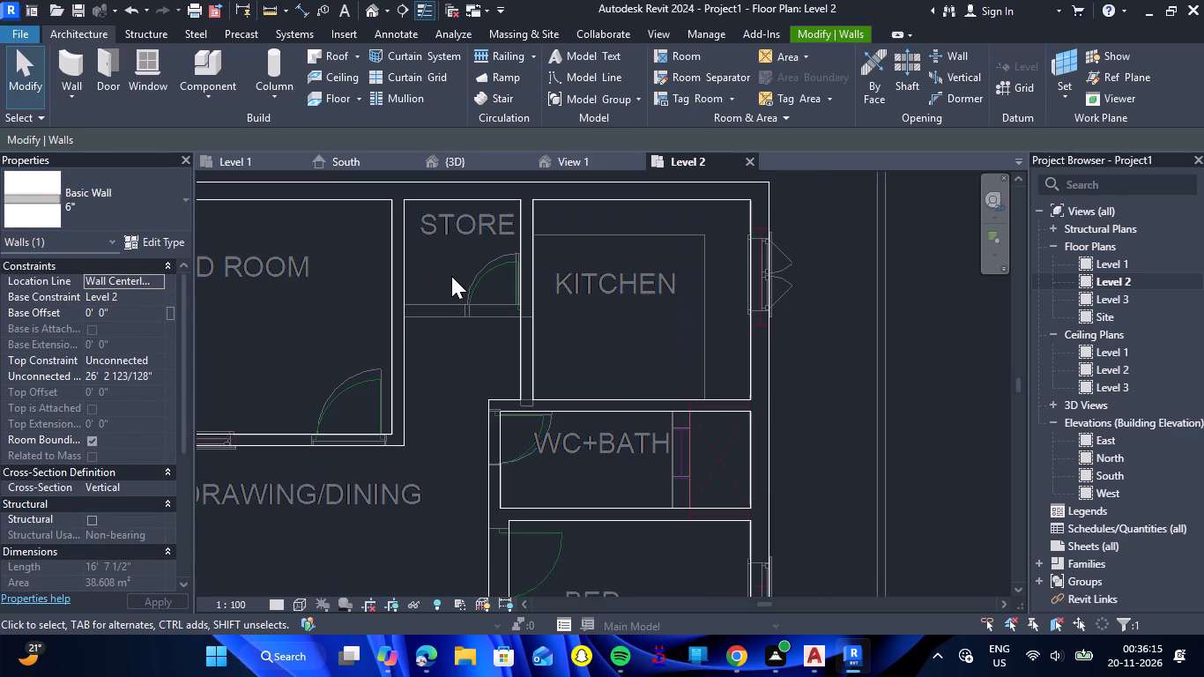
pyautogui.press('Escape')
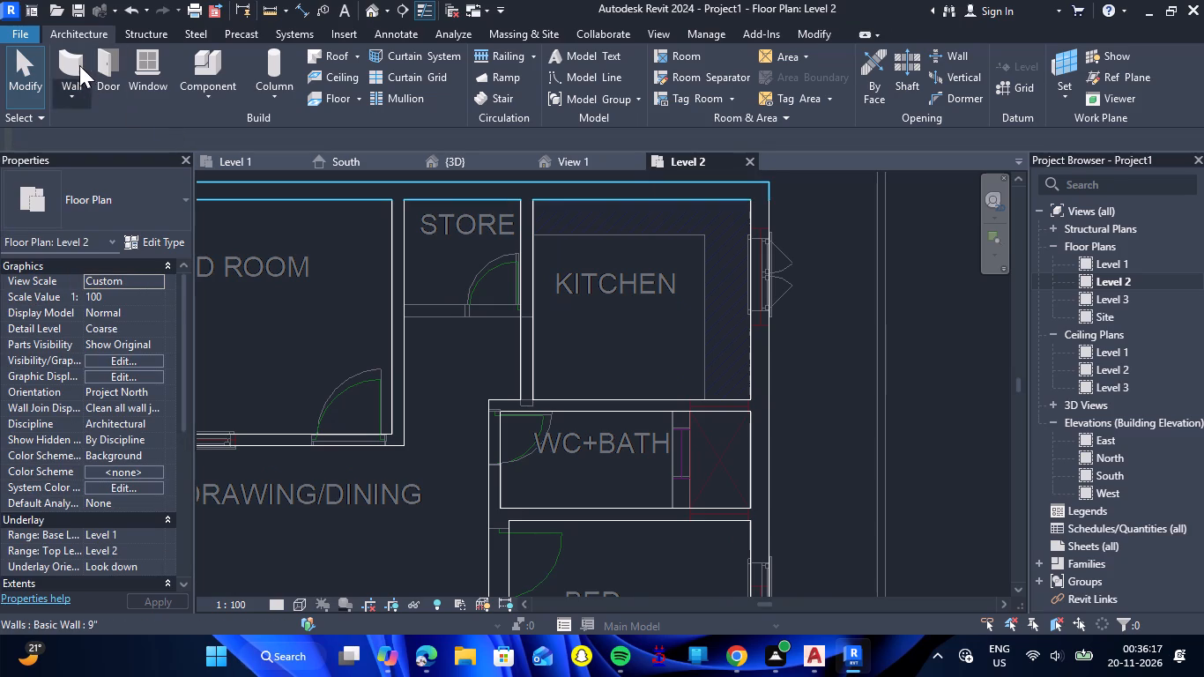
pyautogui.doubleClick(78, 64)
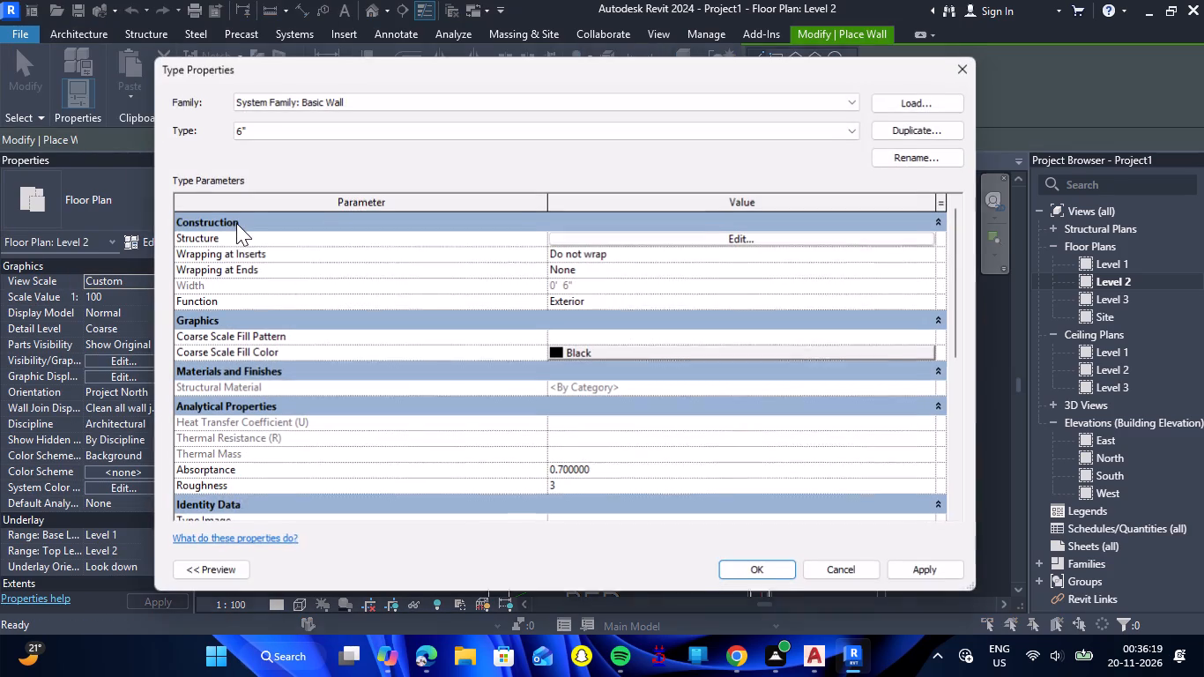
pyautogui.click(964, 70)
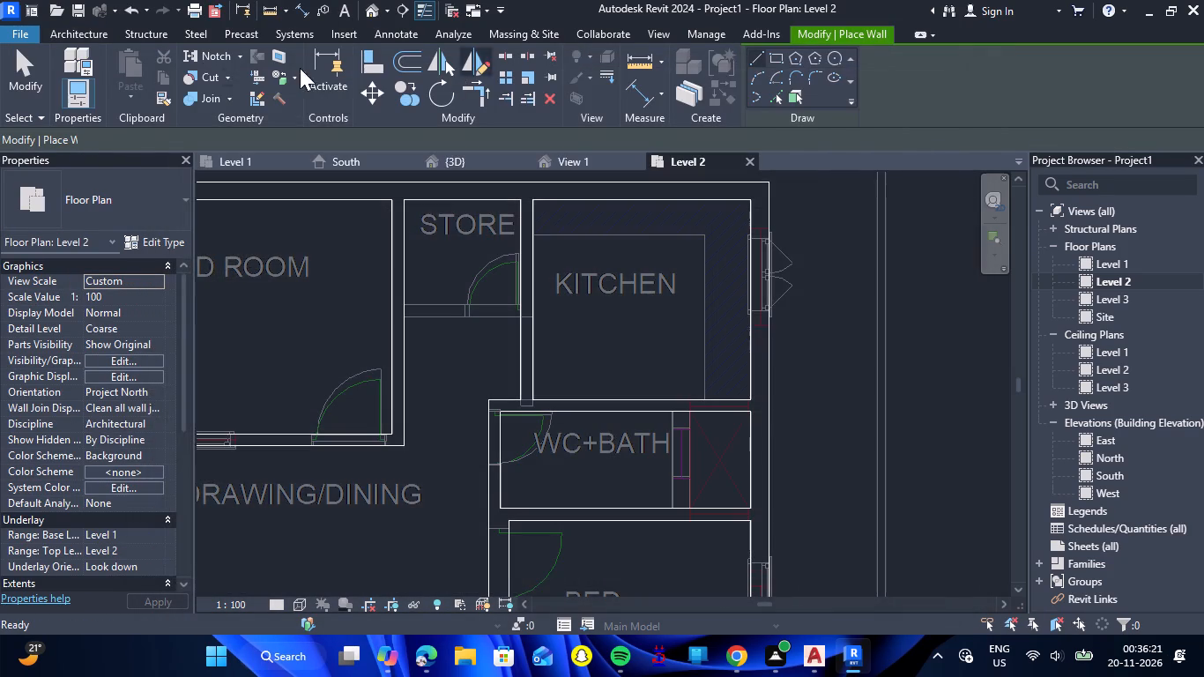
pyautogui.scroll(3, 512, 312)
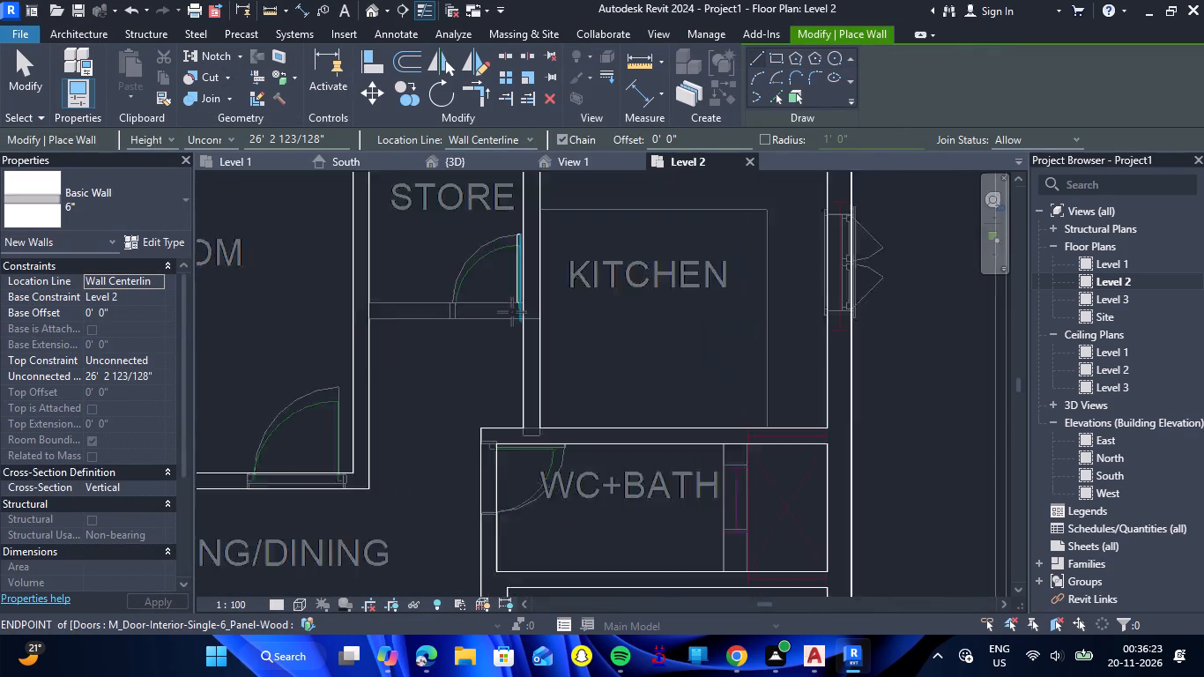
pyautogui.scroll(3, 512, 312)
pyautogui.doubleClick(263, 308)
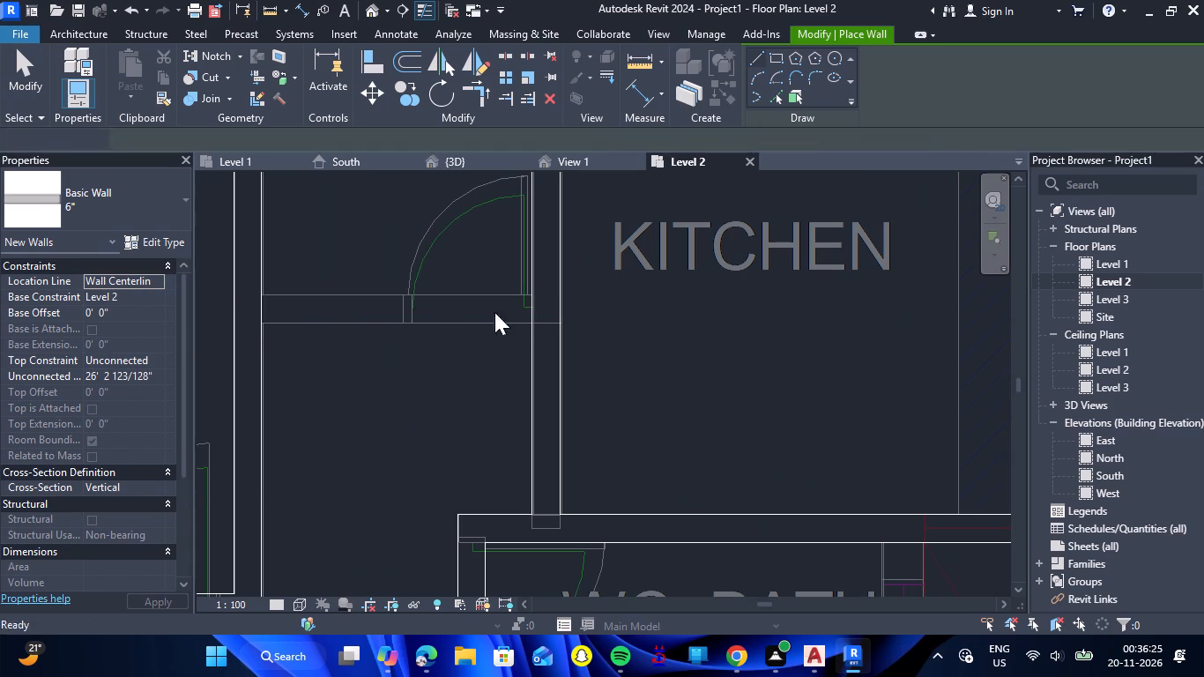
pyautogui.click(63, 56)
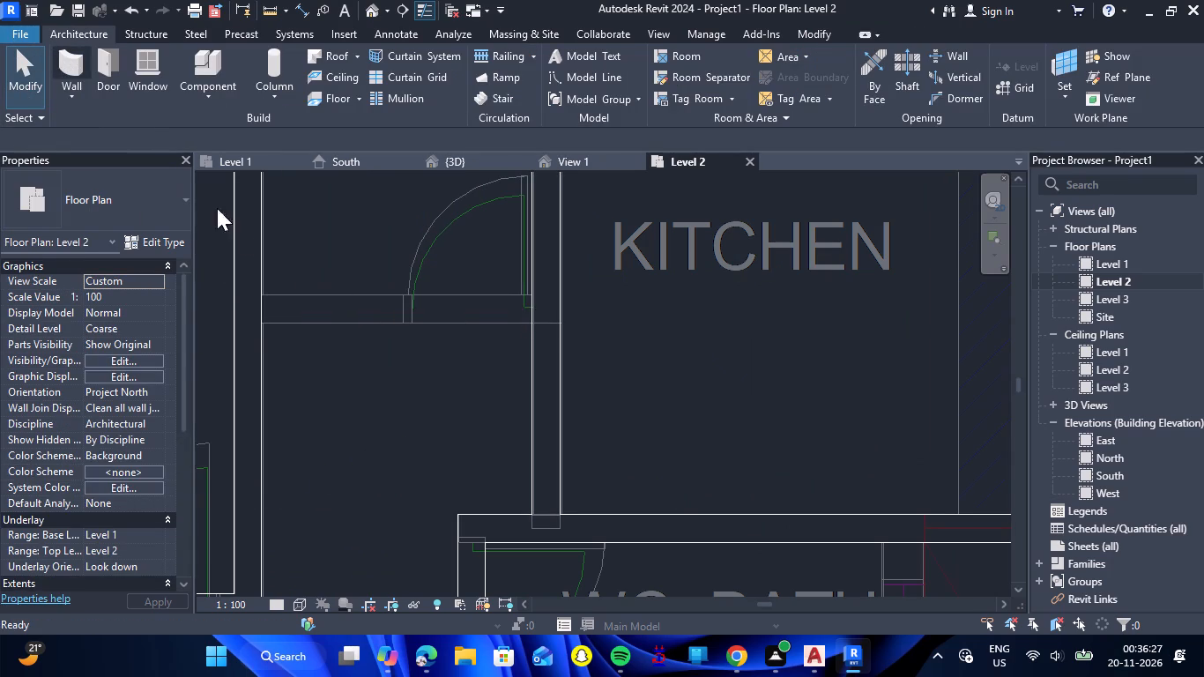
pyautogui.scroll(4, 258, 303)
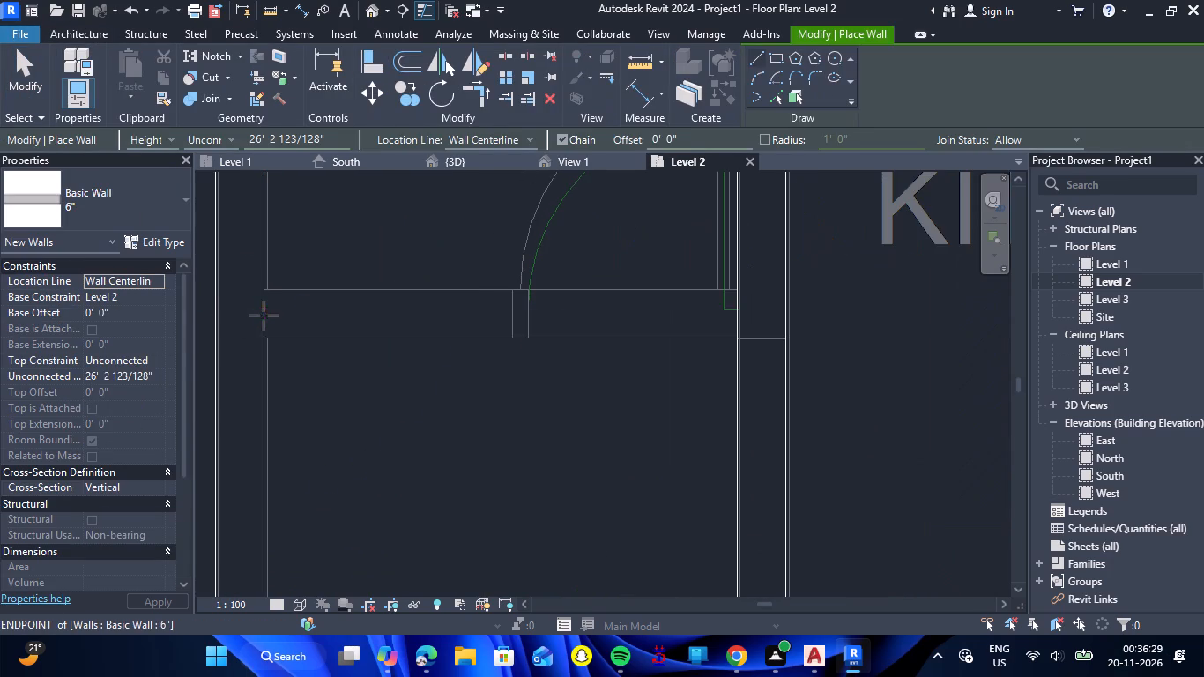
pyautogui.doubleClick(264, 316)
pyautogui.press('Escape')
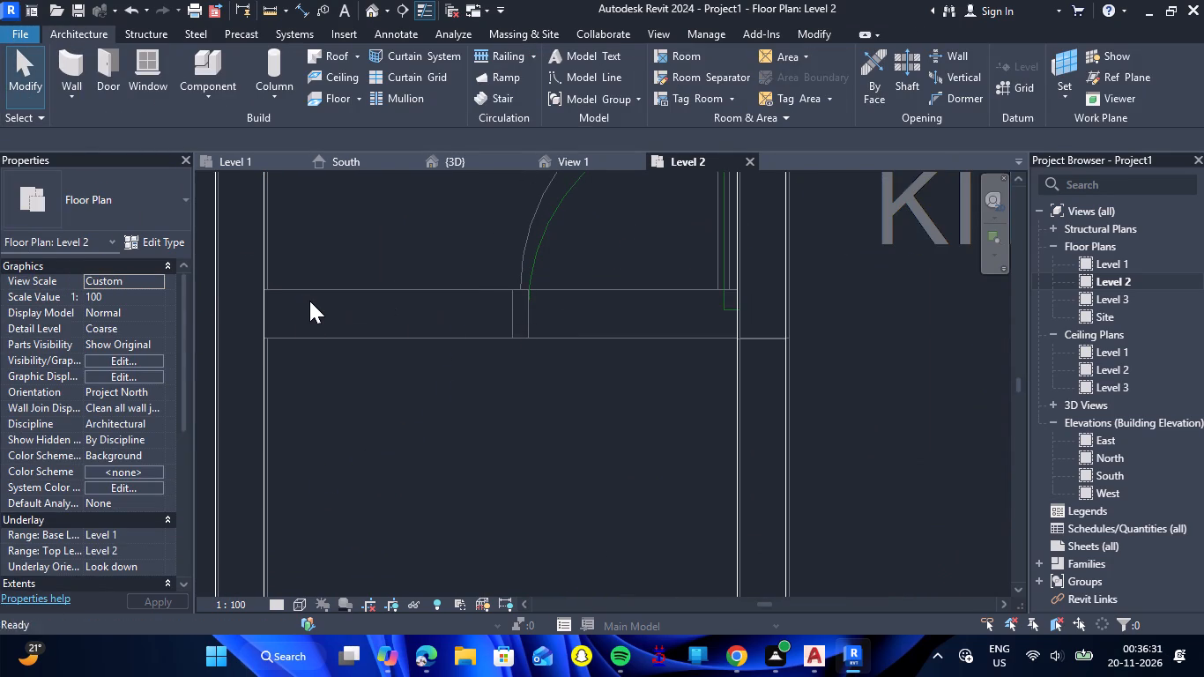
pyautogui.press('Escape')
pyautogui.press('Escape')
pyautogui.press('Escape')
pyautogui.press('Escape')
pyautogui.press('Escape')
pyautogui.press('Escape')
# Draw a 6" wall along the store room's south side, from the bedroom's east wall to the kitchen's west wall.
pyautogui.click(78, 61)
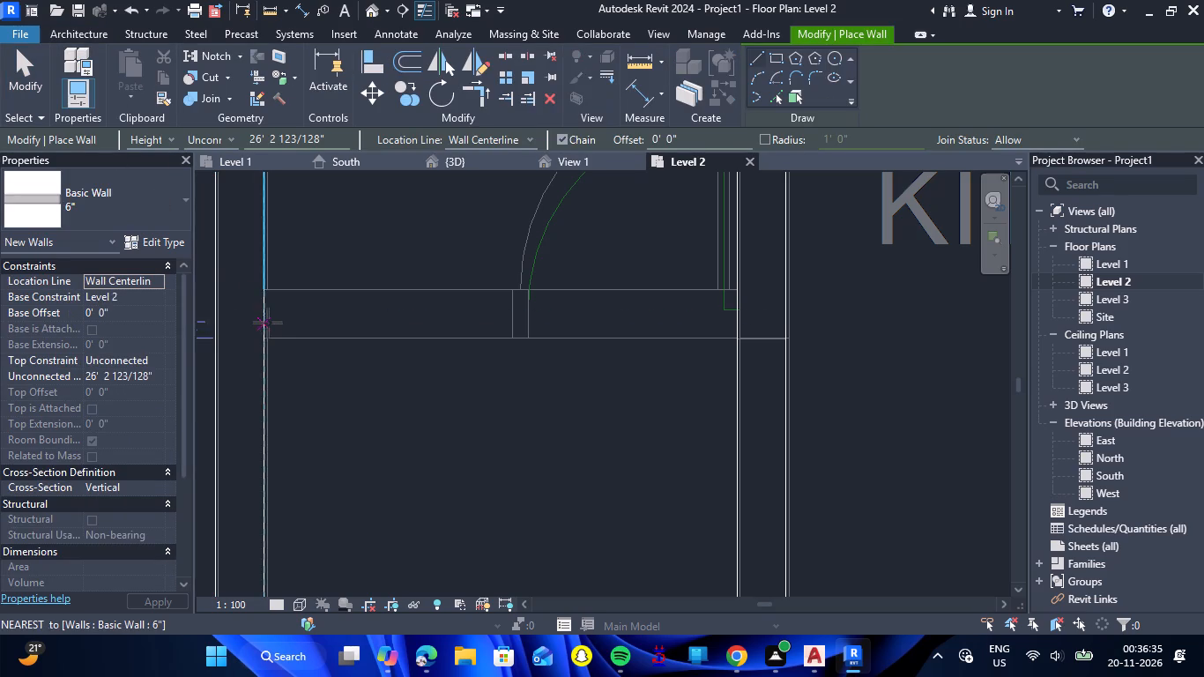
pyautogui.click(261, 314)
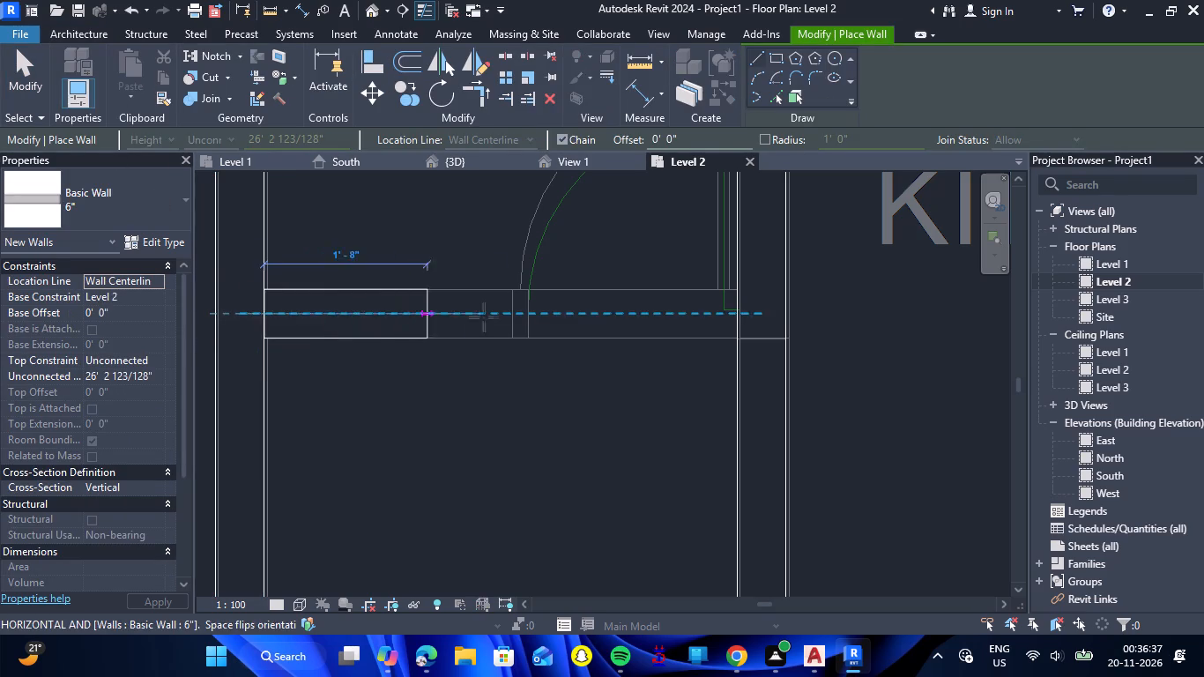
pyautogui.scroll(6, 740, 311)
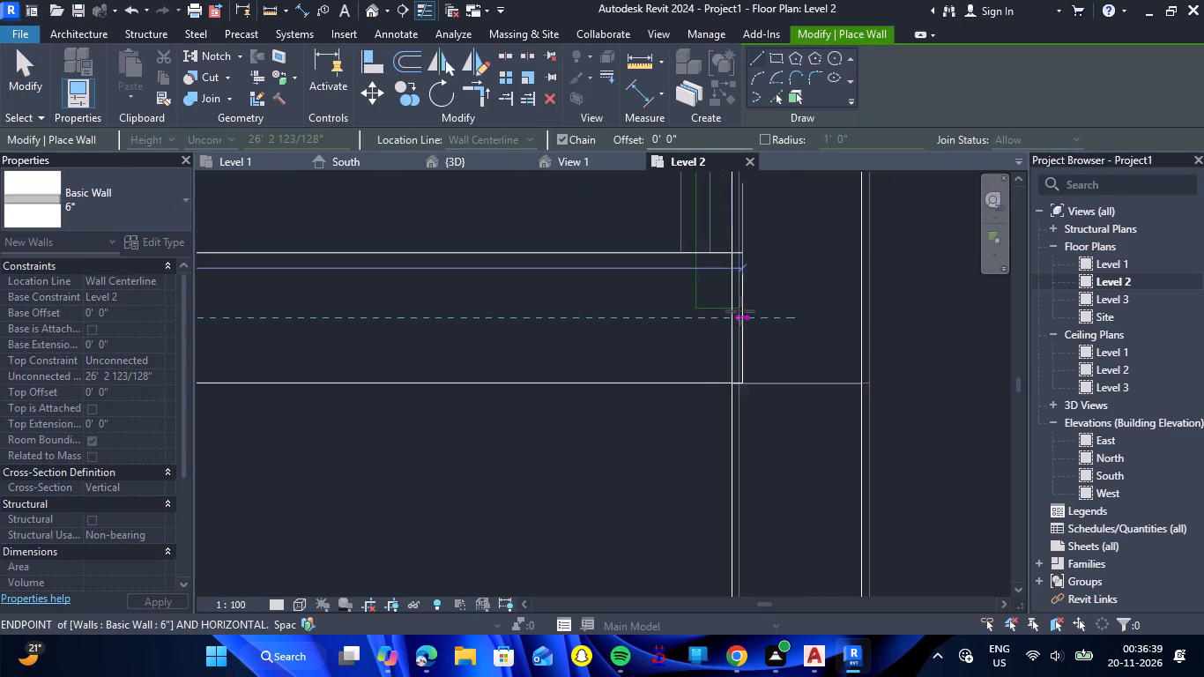
pyautogui.scroll(7, 740, 311)
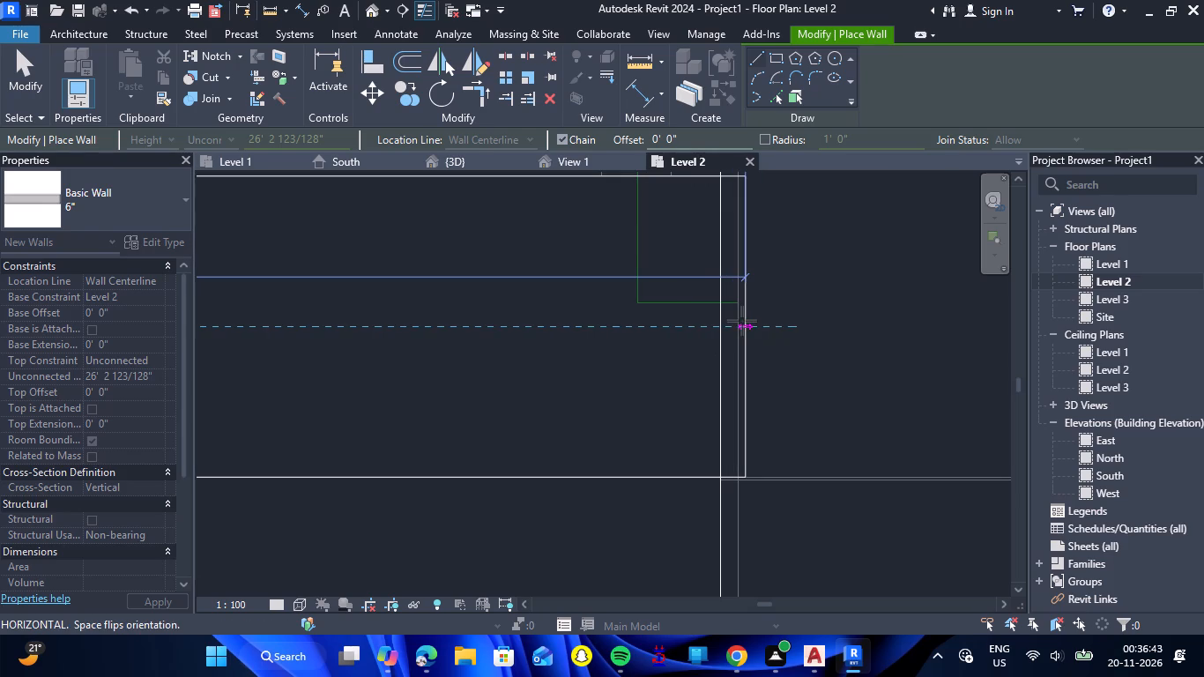
pyautogui.scroll(6, 739, 299)
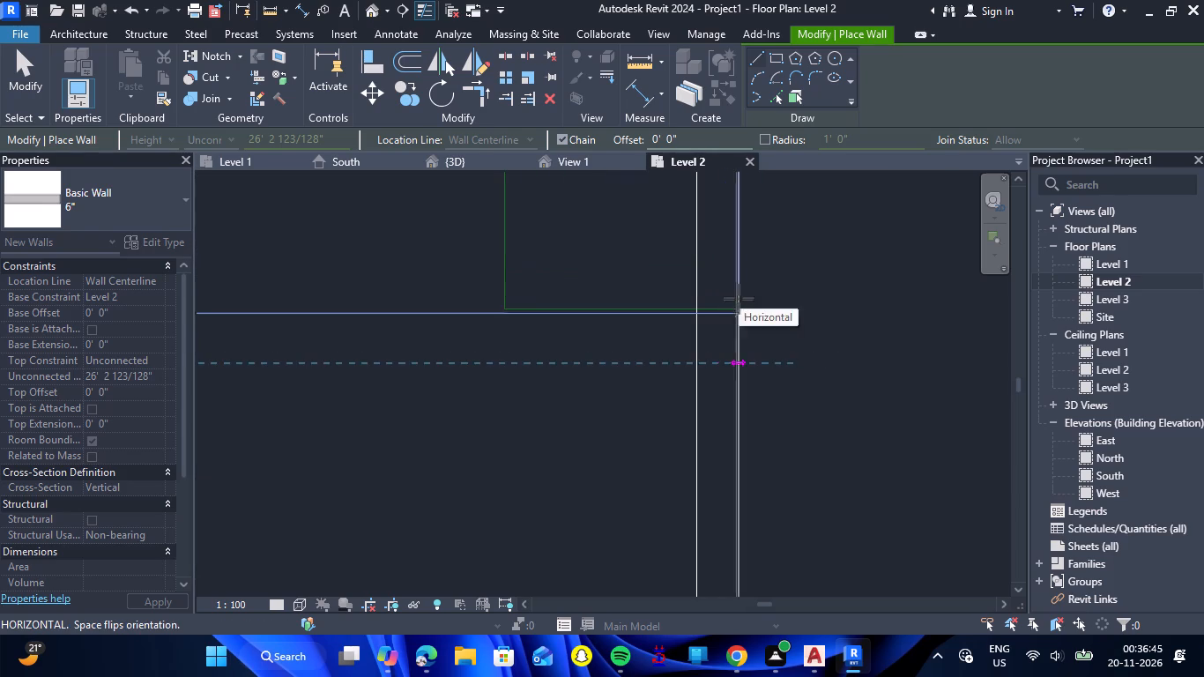
pyautogui.doubleClick(736, 363)
pyautogui.press('Escape')
pyautogui.scroll(-3, 725, 365)
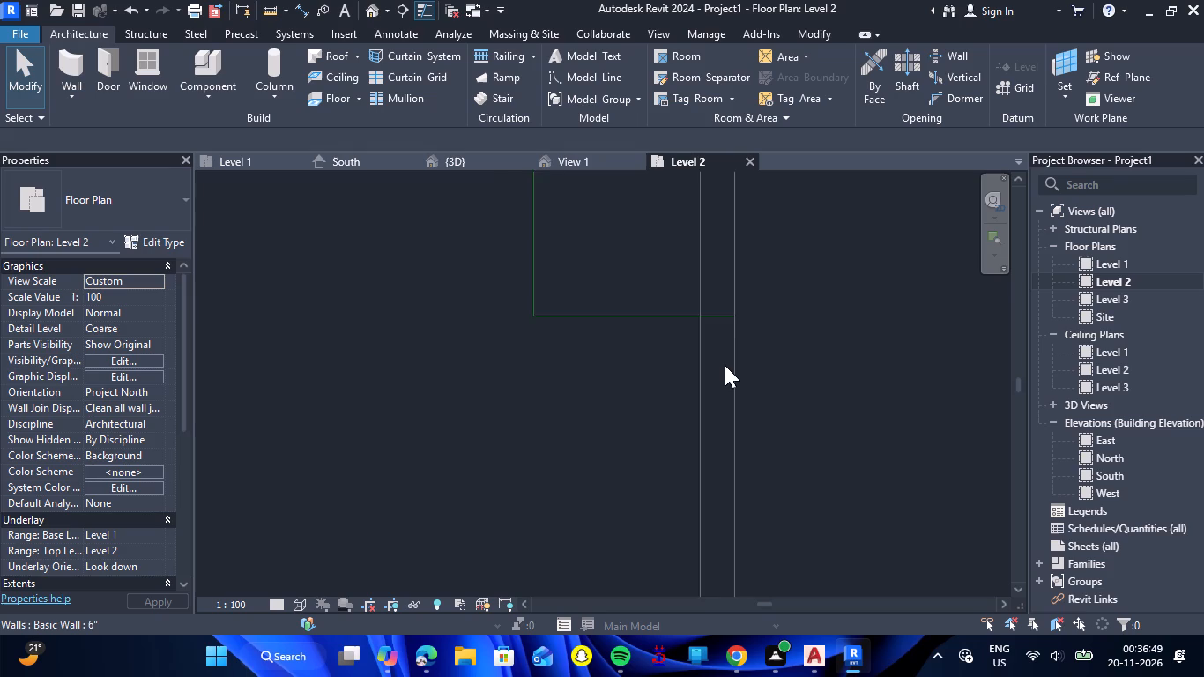
pyautogui.scroll(-9, 725, 365)
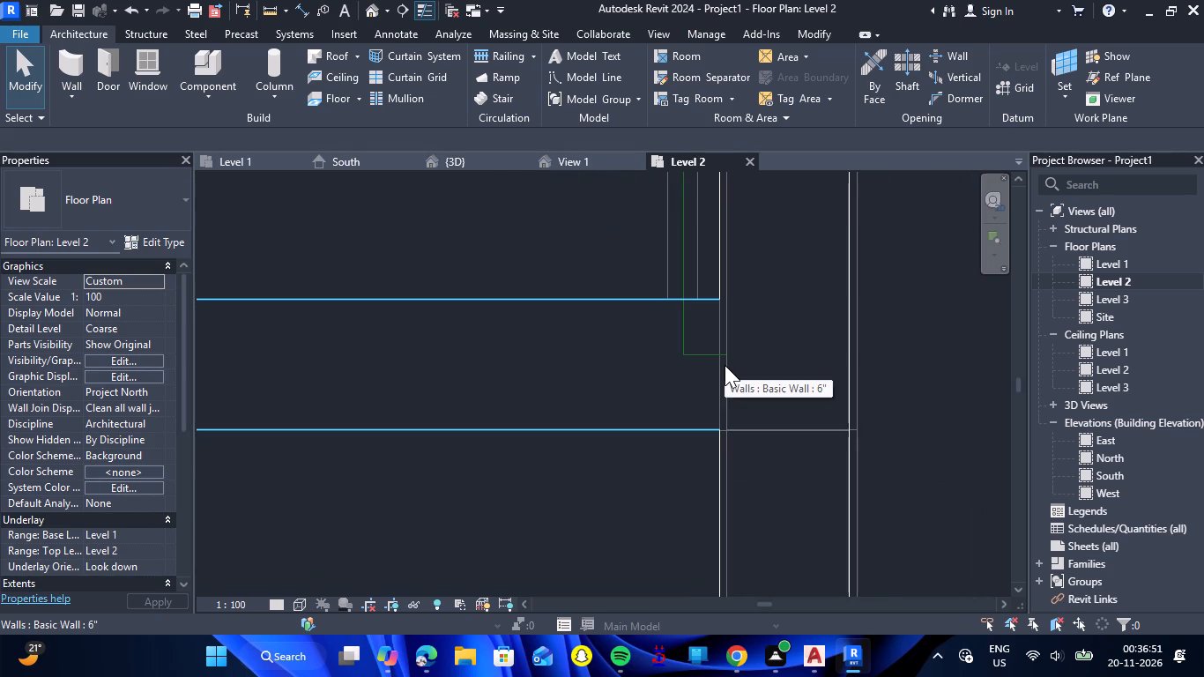
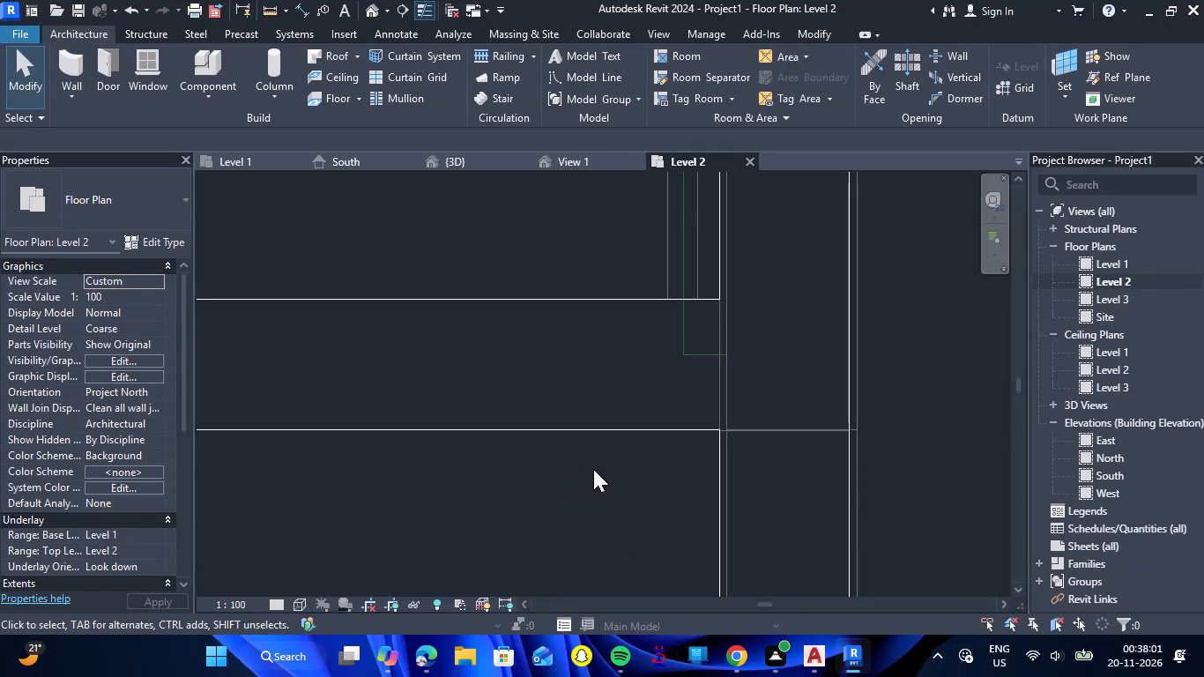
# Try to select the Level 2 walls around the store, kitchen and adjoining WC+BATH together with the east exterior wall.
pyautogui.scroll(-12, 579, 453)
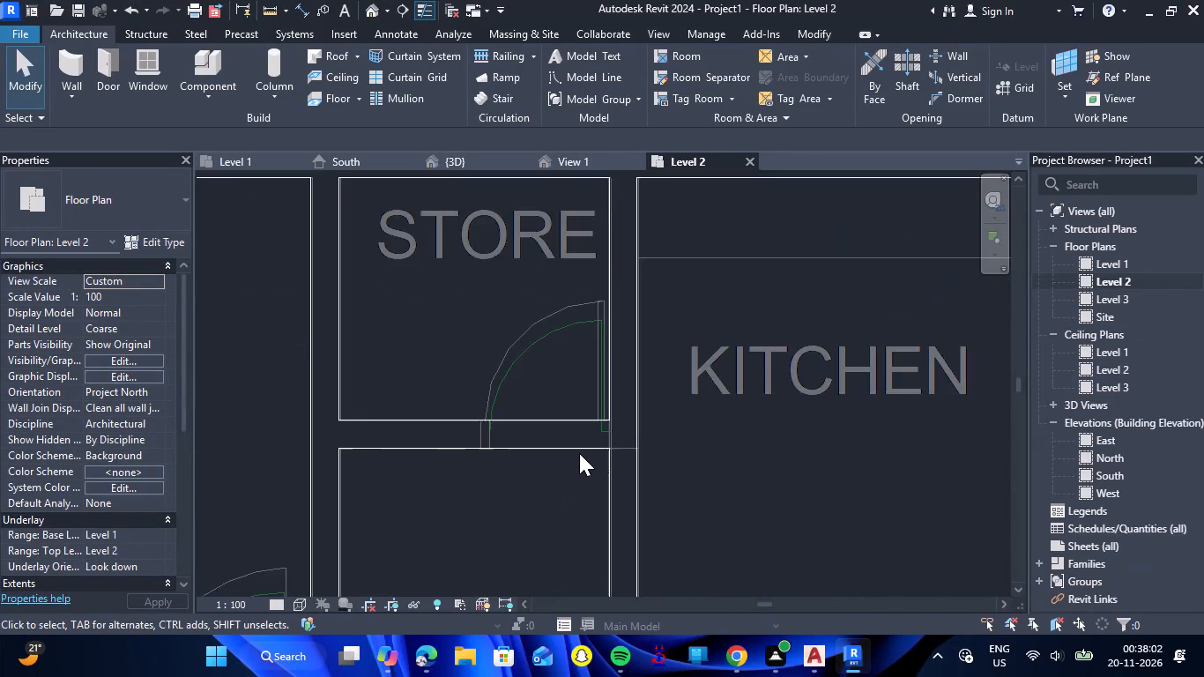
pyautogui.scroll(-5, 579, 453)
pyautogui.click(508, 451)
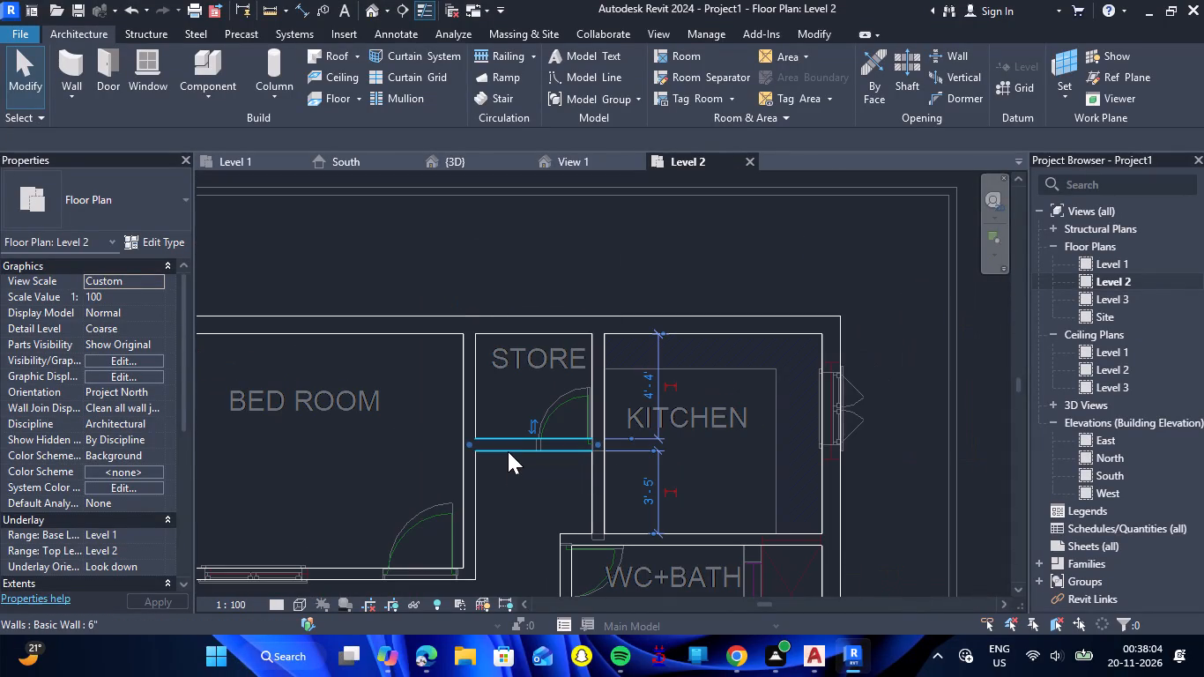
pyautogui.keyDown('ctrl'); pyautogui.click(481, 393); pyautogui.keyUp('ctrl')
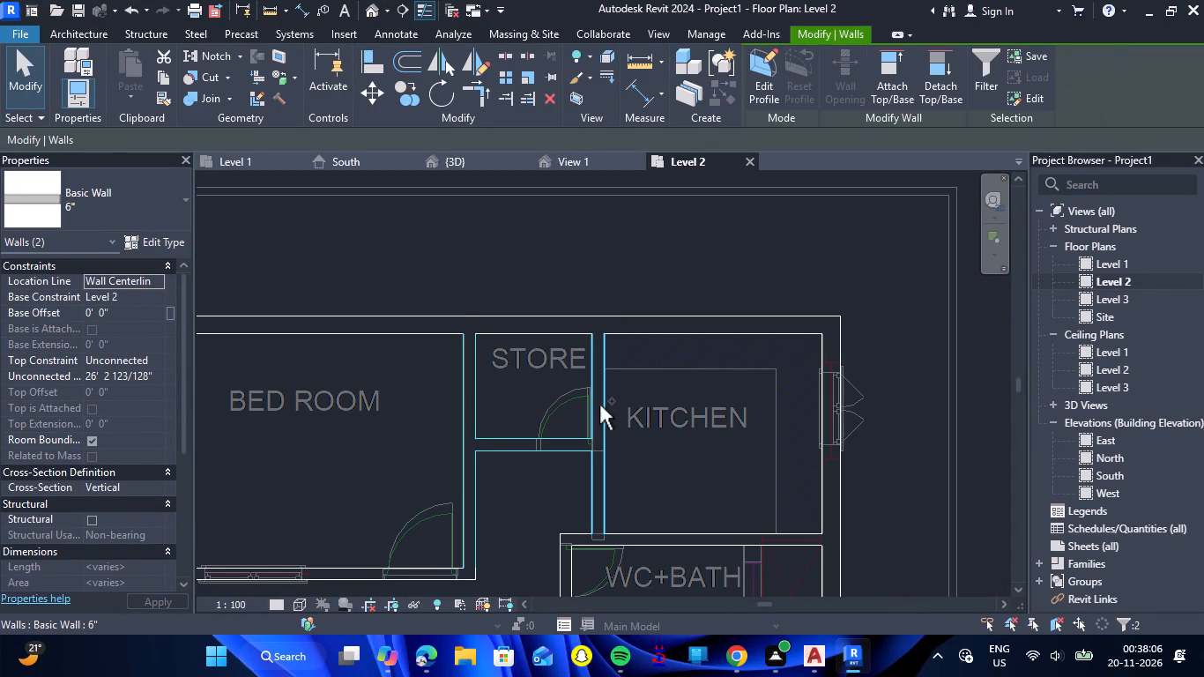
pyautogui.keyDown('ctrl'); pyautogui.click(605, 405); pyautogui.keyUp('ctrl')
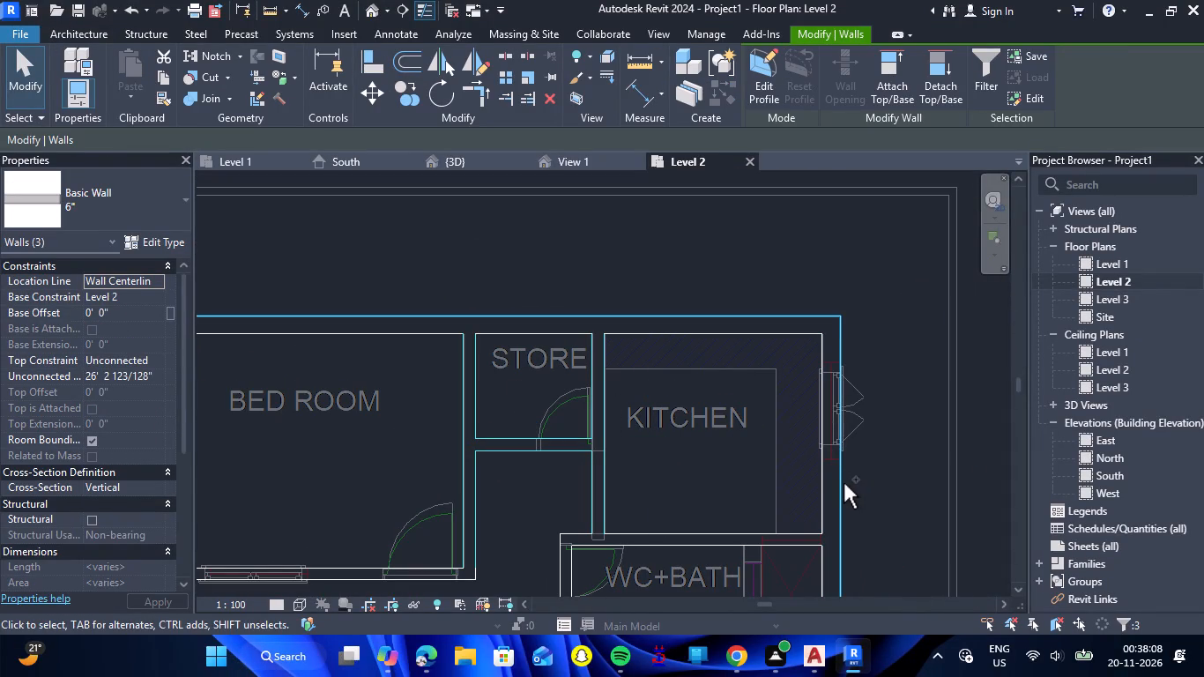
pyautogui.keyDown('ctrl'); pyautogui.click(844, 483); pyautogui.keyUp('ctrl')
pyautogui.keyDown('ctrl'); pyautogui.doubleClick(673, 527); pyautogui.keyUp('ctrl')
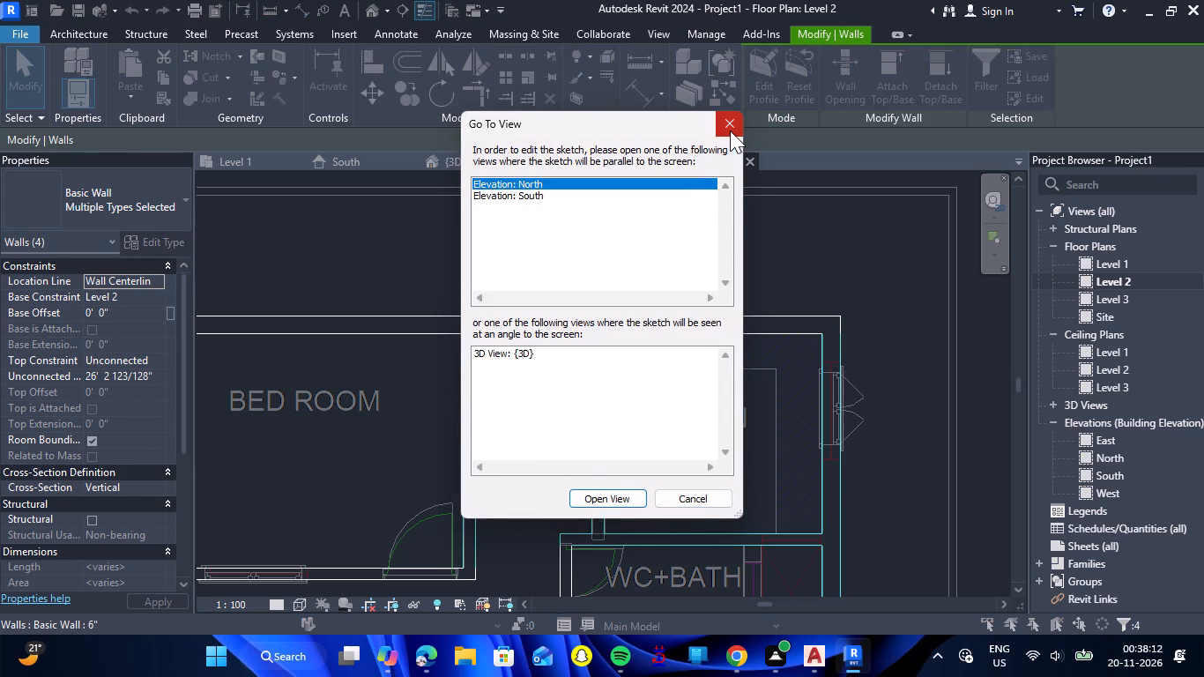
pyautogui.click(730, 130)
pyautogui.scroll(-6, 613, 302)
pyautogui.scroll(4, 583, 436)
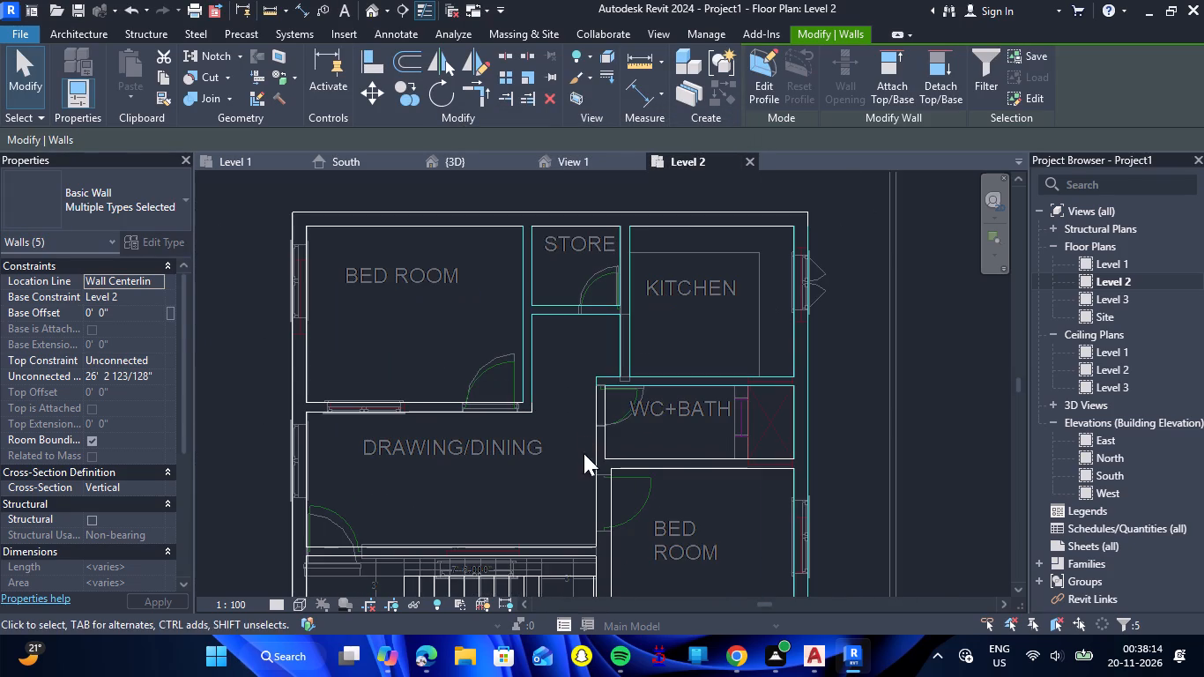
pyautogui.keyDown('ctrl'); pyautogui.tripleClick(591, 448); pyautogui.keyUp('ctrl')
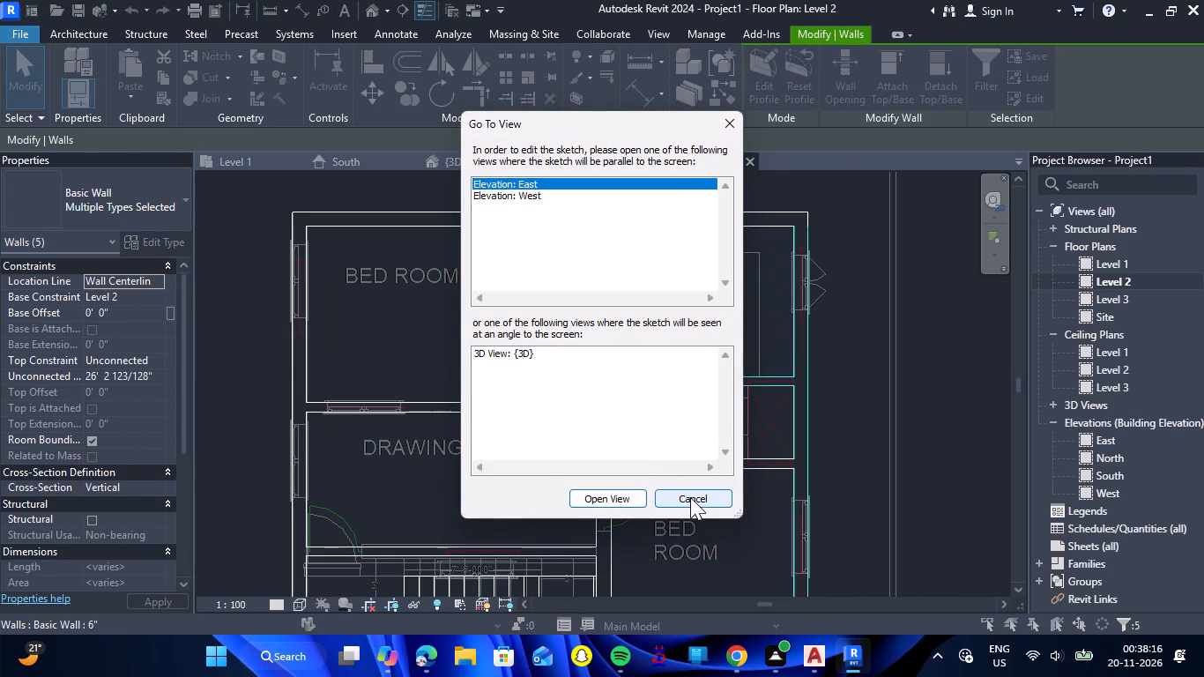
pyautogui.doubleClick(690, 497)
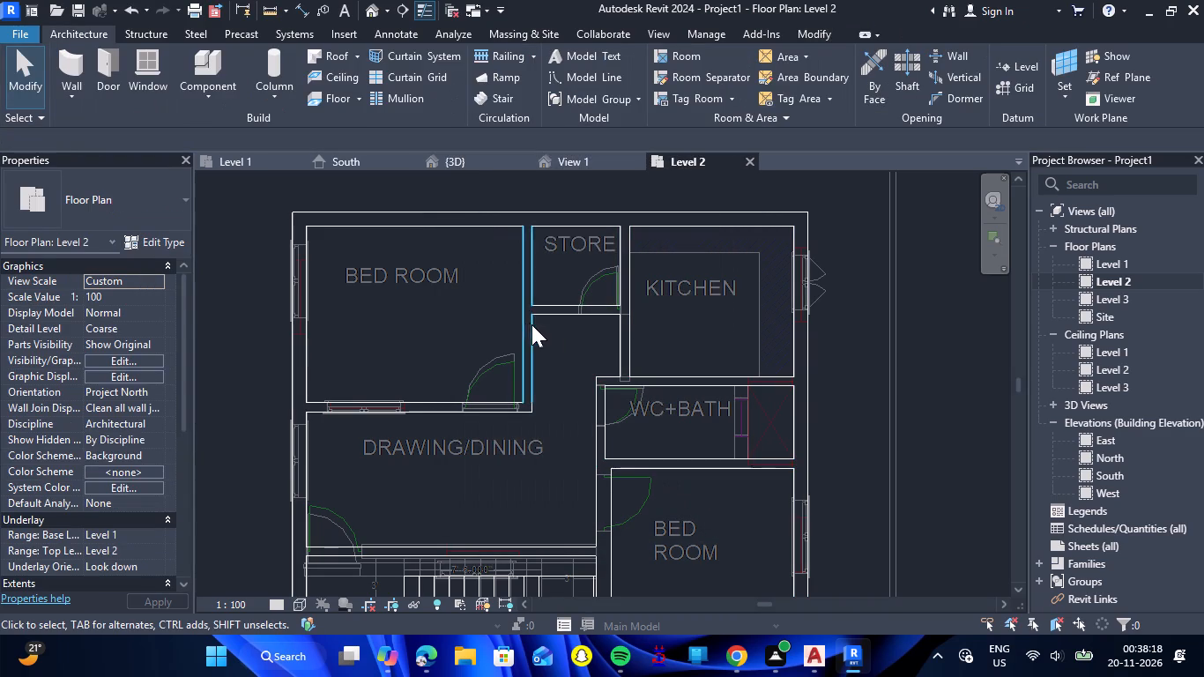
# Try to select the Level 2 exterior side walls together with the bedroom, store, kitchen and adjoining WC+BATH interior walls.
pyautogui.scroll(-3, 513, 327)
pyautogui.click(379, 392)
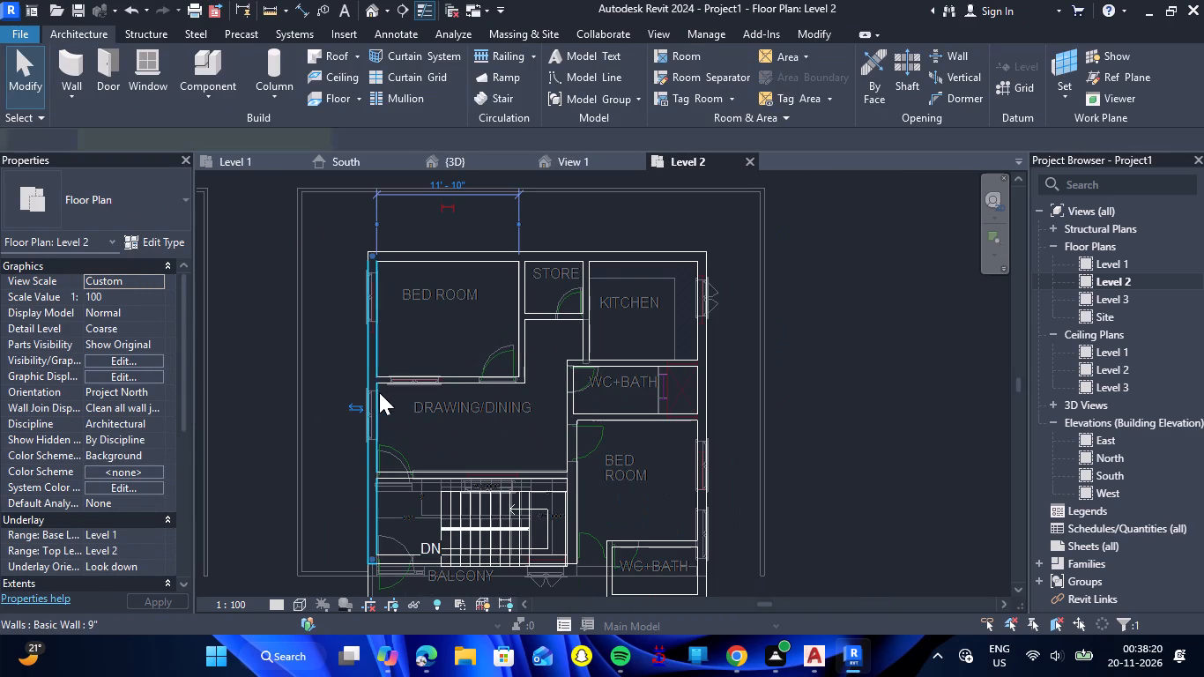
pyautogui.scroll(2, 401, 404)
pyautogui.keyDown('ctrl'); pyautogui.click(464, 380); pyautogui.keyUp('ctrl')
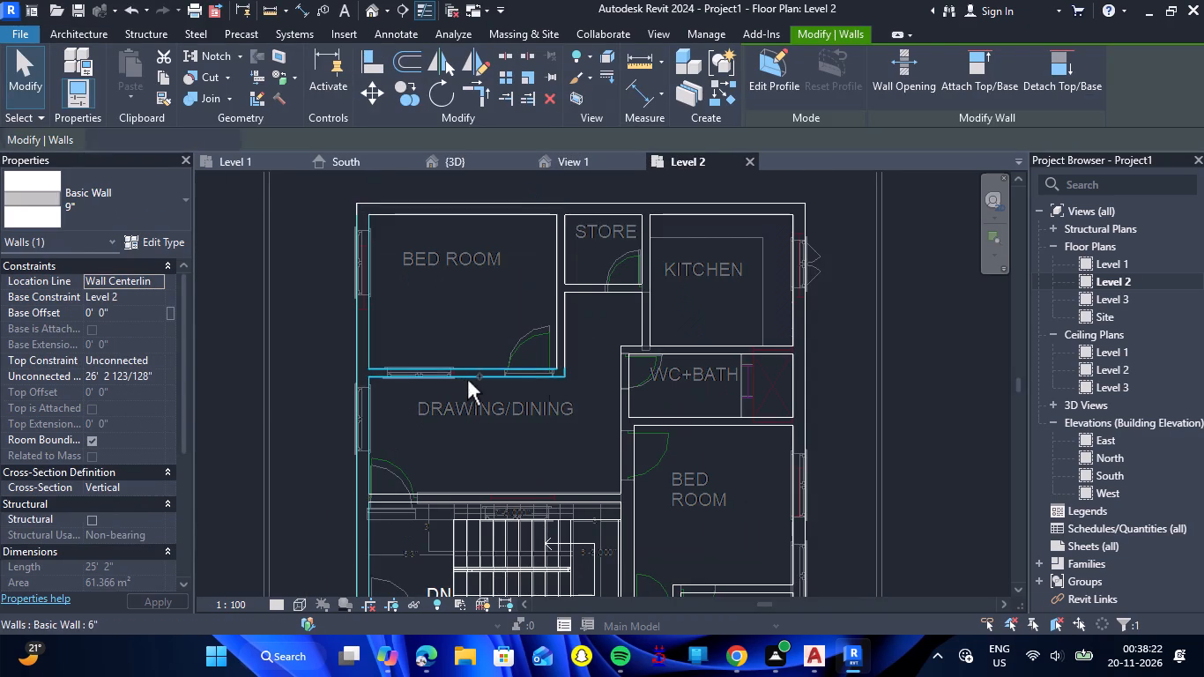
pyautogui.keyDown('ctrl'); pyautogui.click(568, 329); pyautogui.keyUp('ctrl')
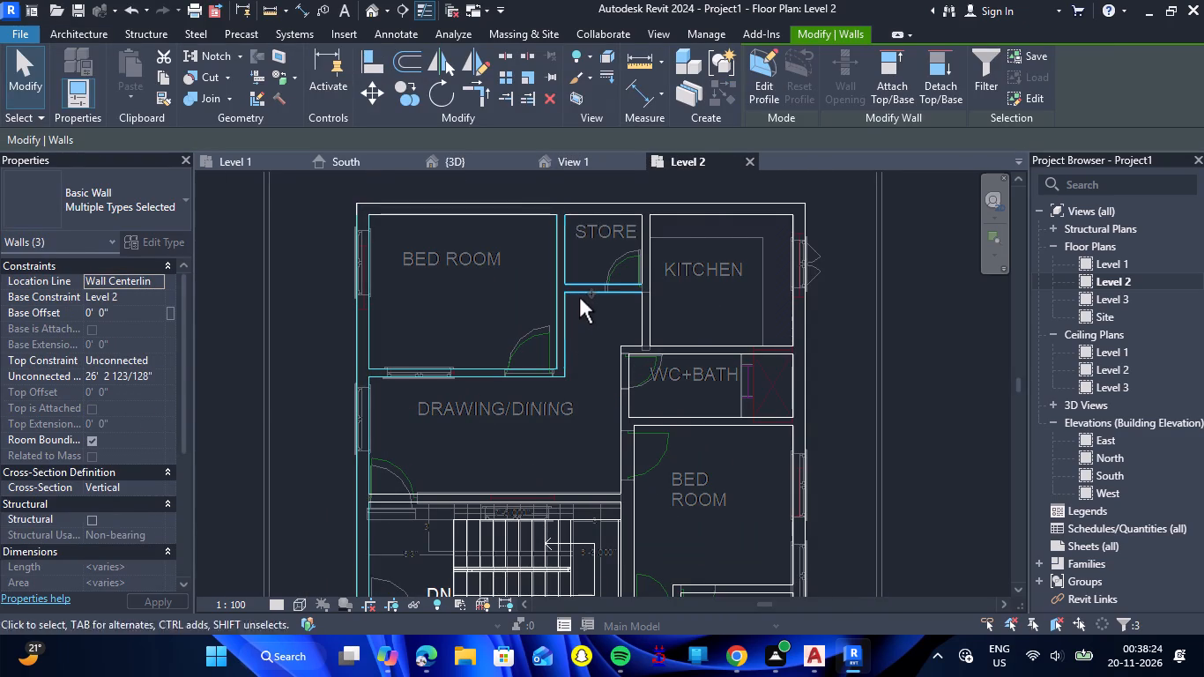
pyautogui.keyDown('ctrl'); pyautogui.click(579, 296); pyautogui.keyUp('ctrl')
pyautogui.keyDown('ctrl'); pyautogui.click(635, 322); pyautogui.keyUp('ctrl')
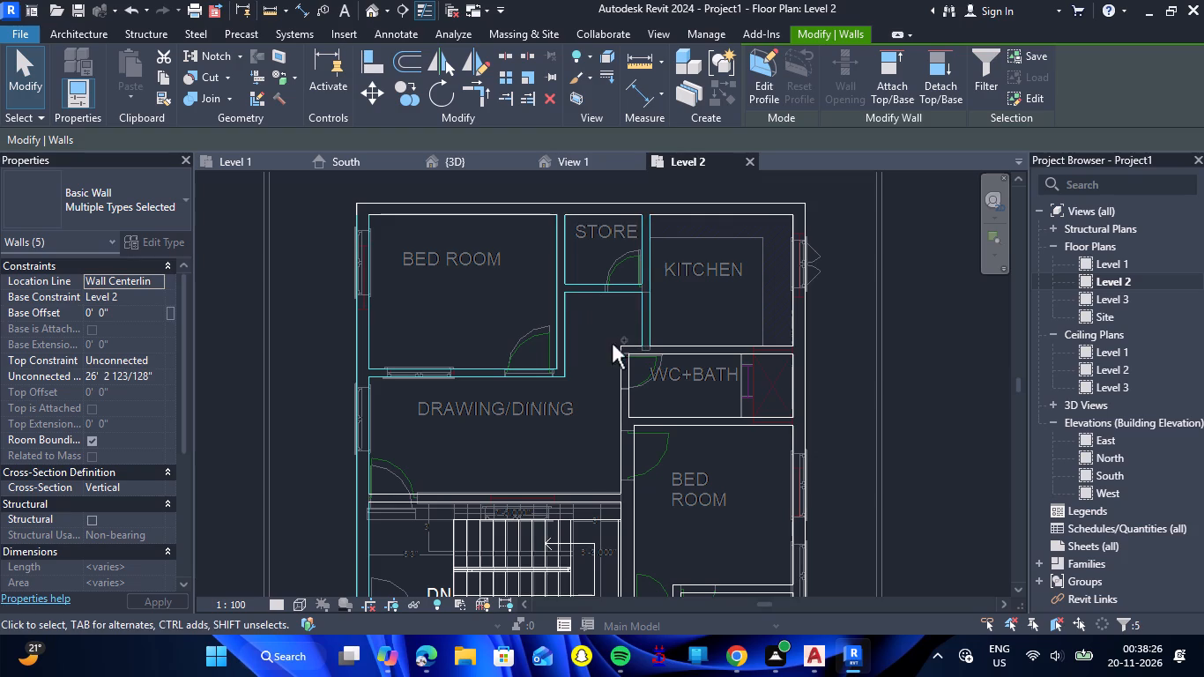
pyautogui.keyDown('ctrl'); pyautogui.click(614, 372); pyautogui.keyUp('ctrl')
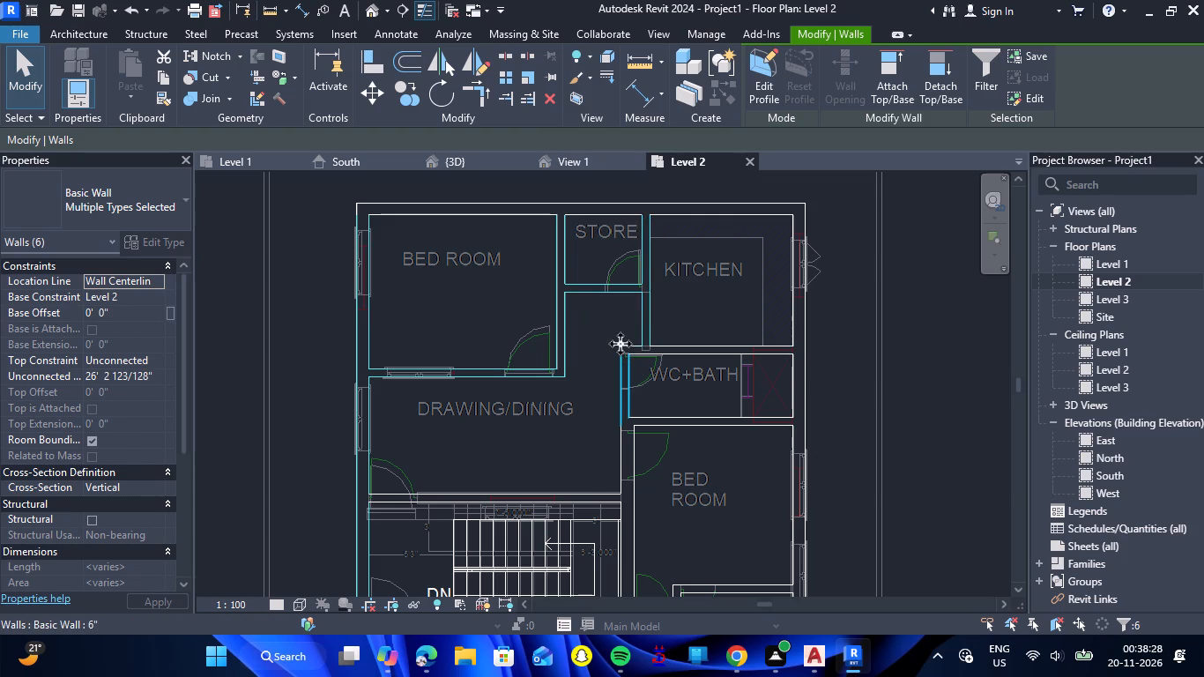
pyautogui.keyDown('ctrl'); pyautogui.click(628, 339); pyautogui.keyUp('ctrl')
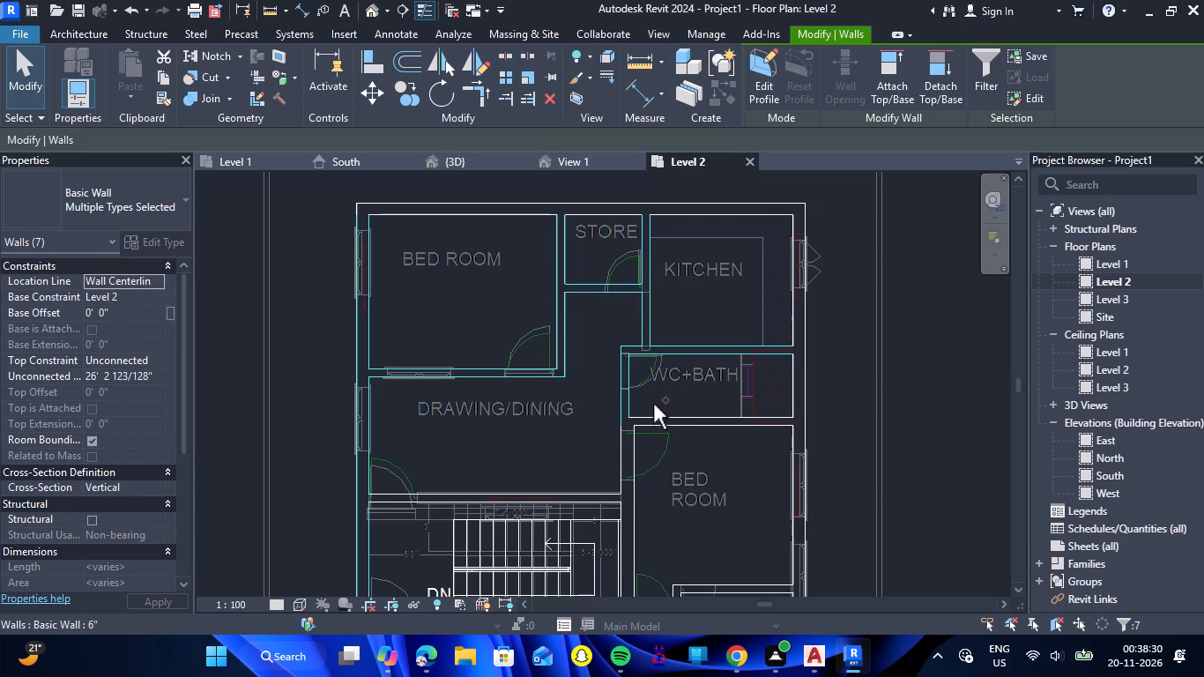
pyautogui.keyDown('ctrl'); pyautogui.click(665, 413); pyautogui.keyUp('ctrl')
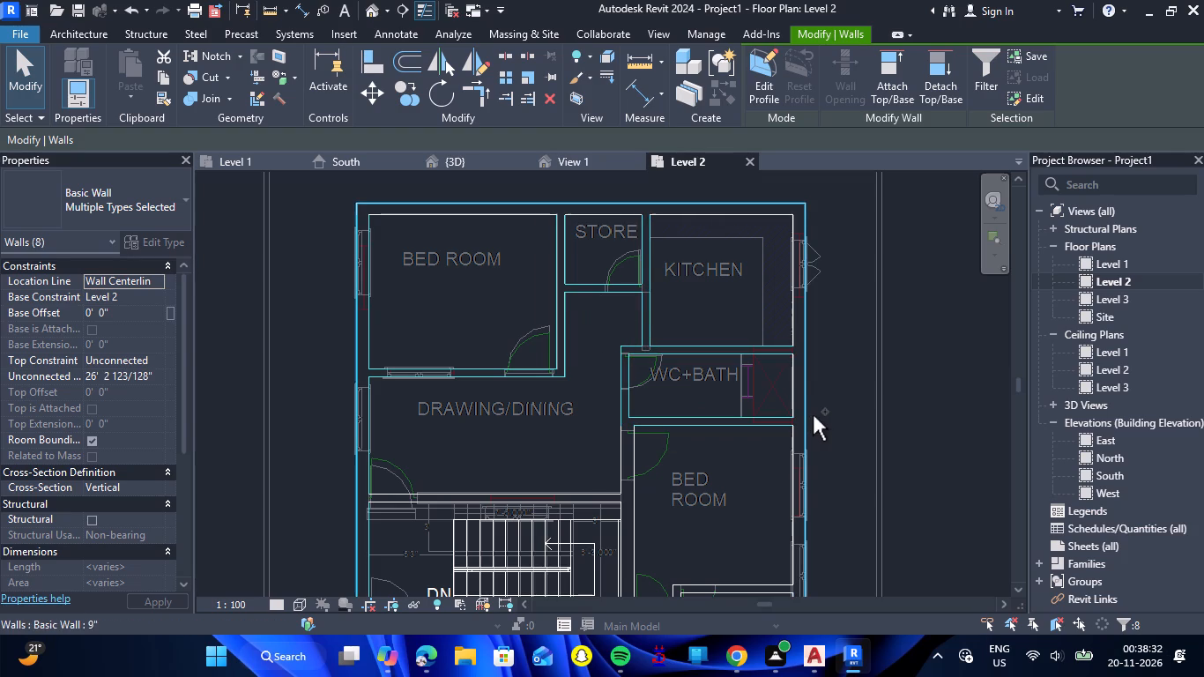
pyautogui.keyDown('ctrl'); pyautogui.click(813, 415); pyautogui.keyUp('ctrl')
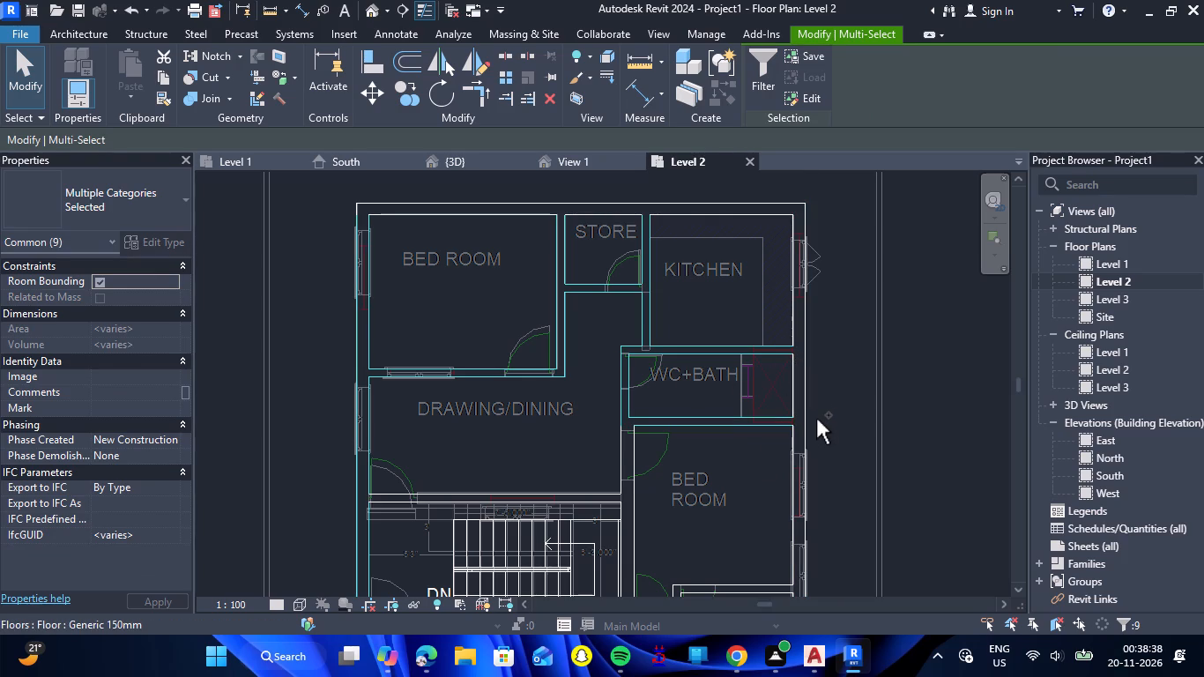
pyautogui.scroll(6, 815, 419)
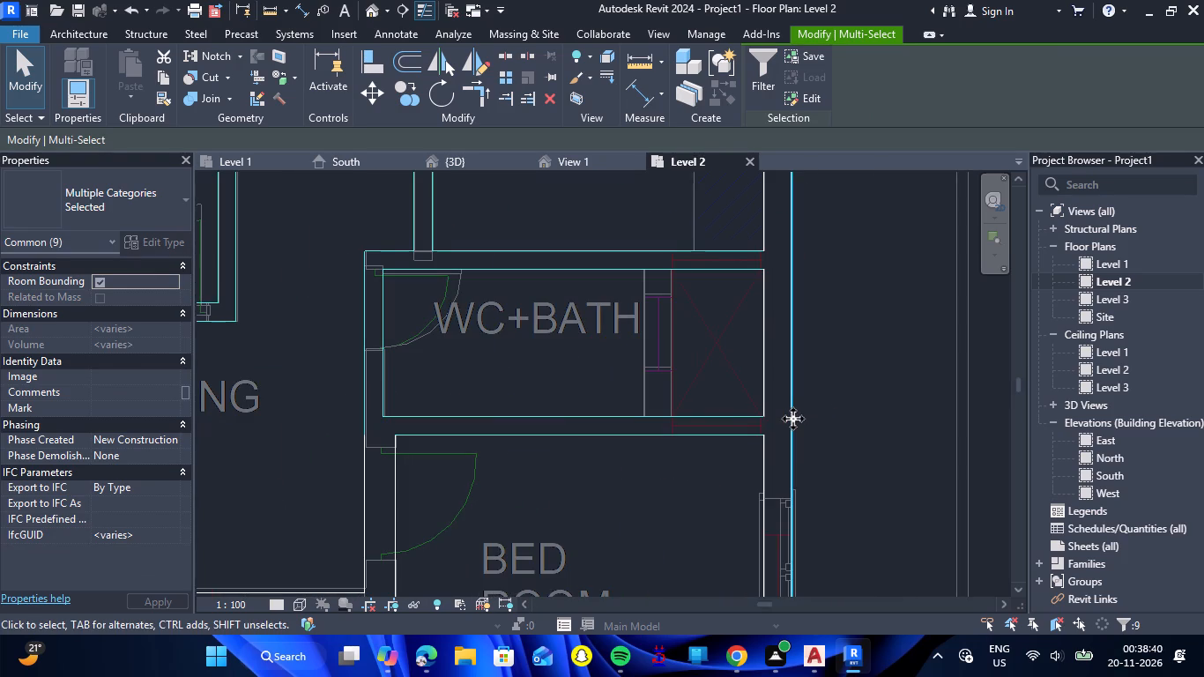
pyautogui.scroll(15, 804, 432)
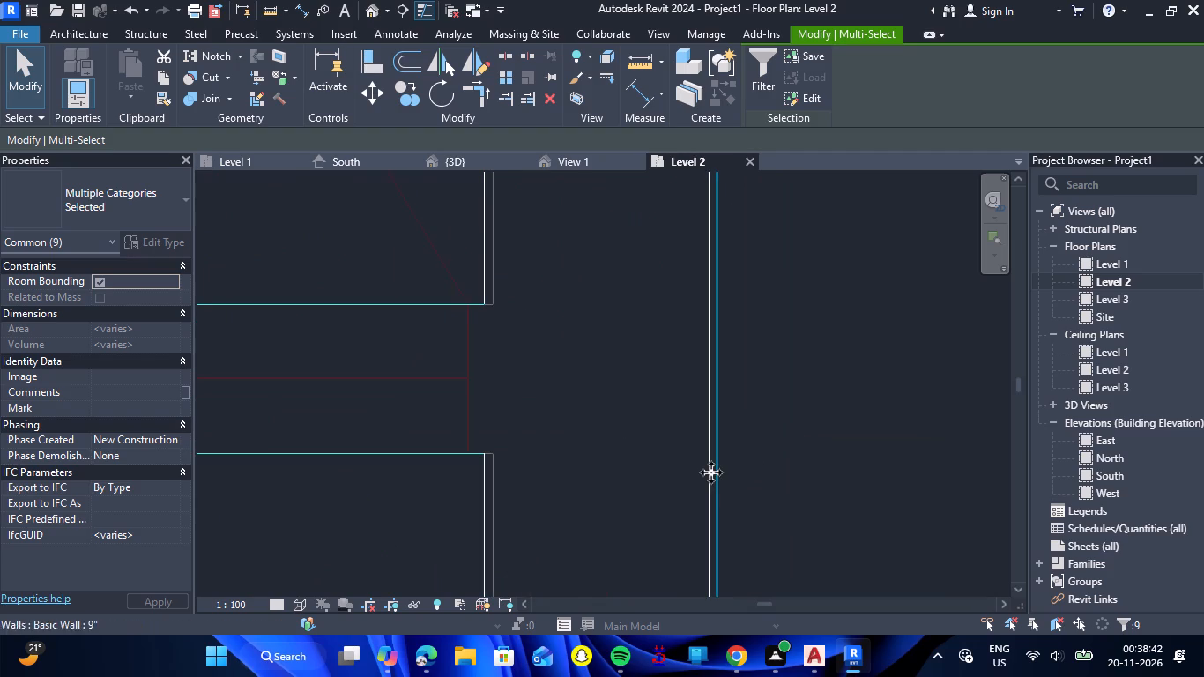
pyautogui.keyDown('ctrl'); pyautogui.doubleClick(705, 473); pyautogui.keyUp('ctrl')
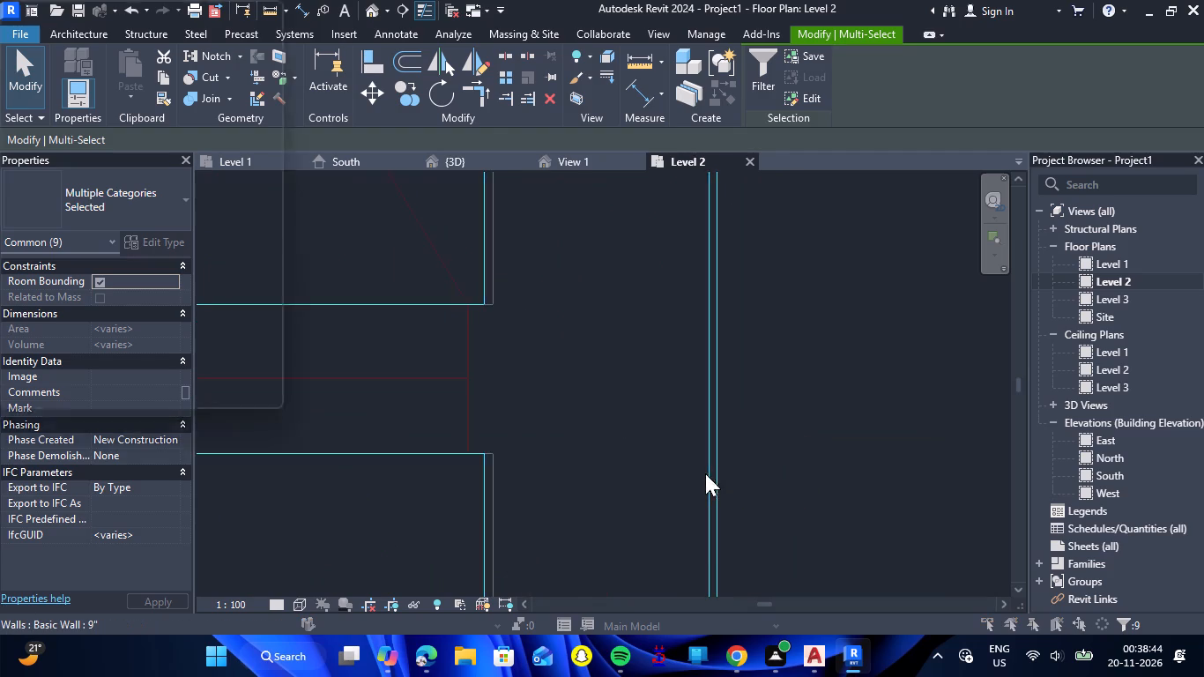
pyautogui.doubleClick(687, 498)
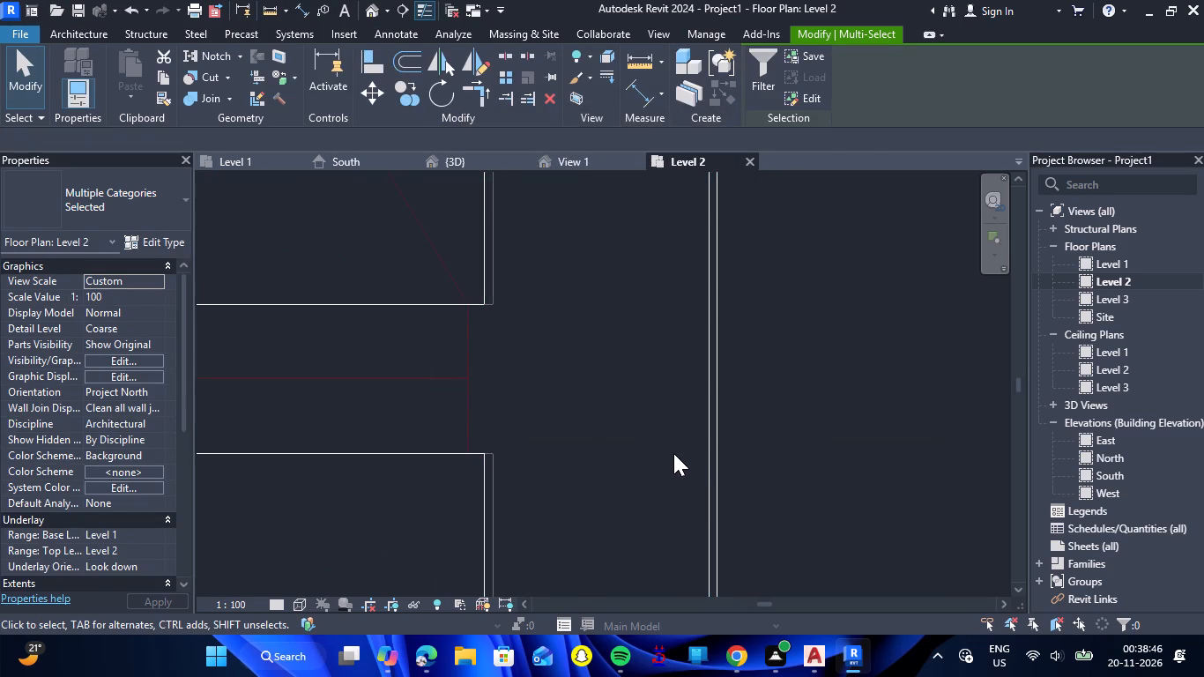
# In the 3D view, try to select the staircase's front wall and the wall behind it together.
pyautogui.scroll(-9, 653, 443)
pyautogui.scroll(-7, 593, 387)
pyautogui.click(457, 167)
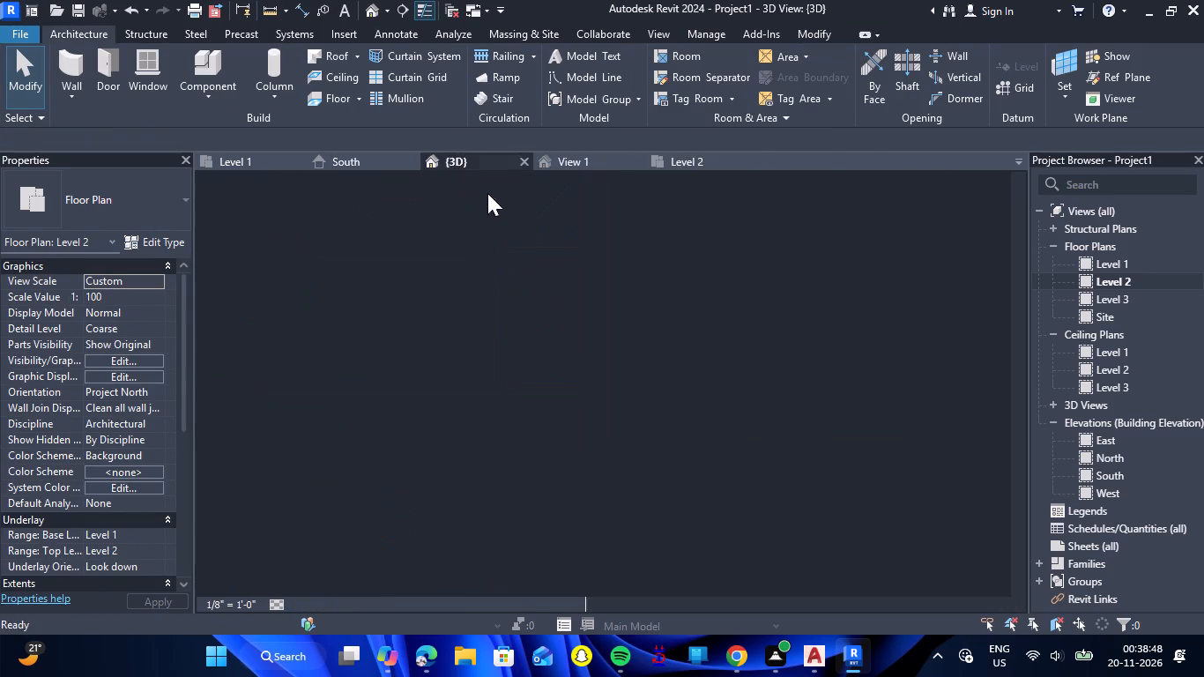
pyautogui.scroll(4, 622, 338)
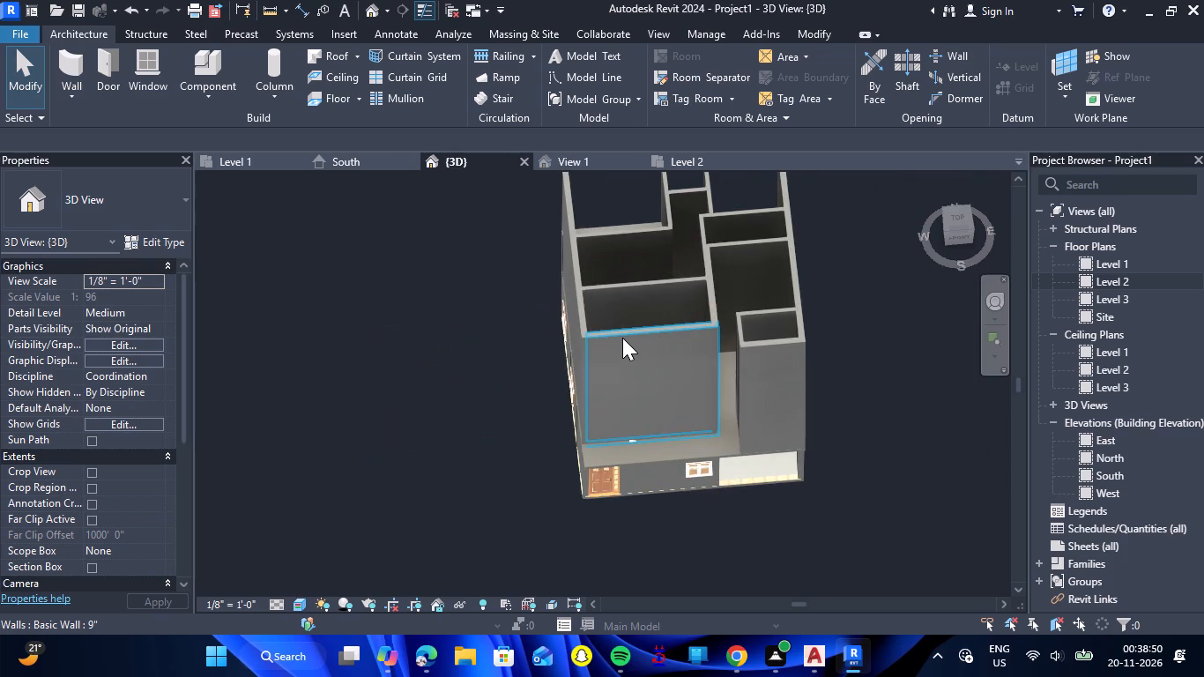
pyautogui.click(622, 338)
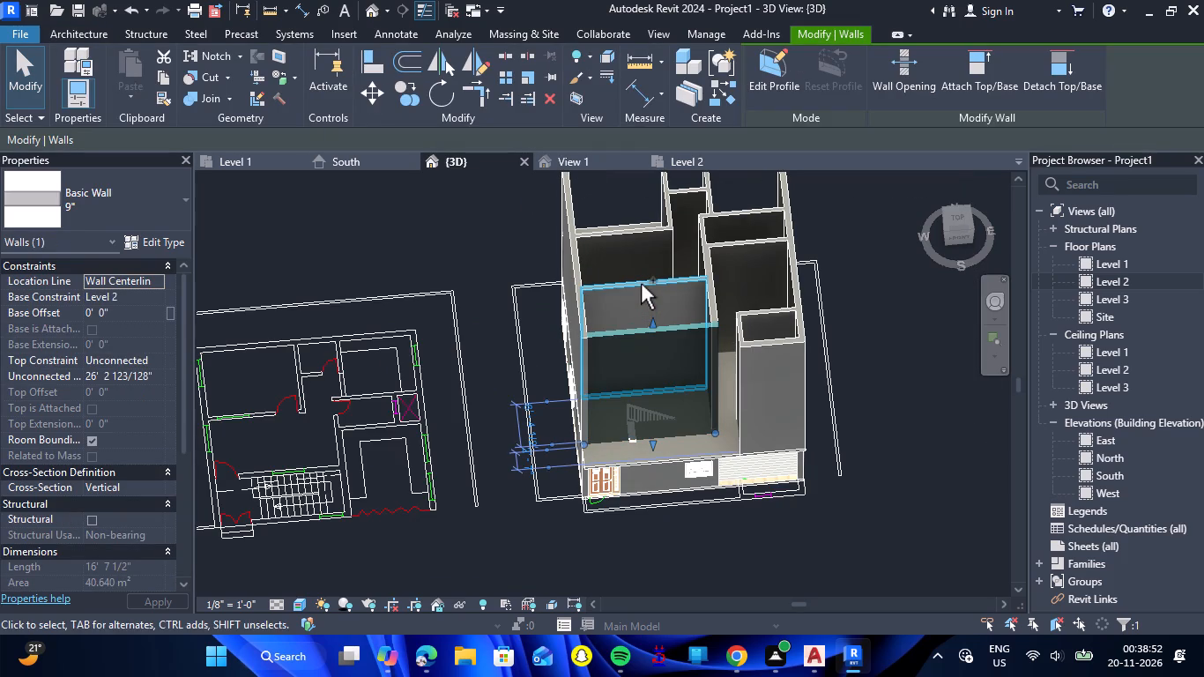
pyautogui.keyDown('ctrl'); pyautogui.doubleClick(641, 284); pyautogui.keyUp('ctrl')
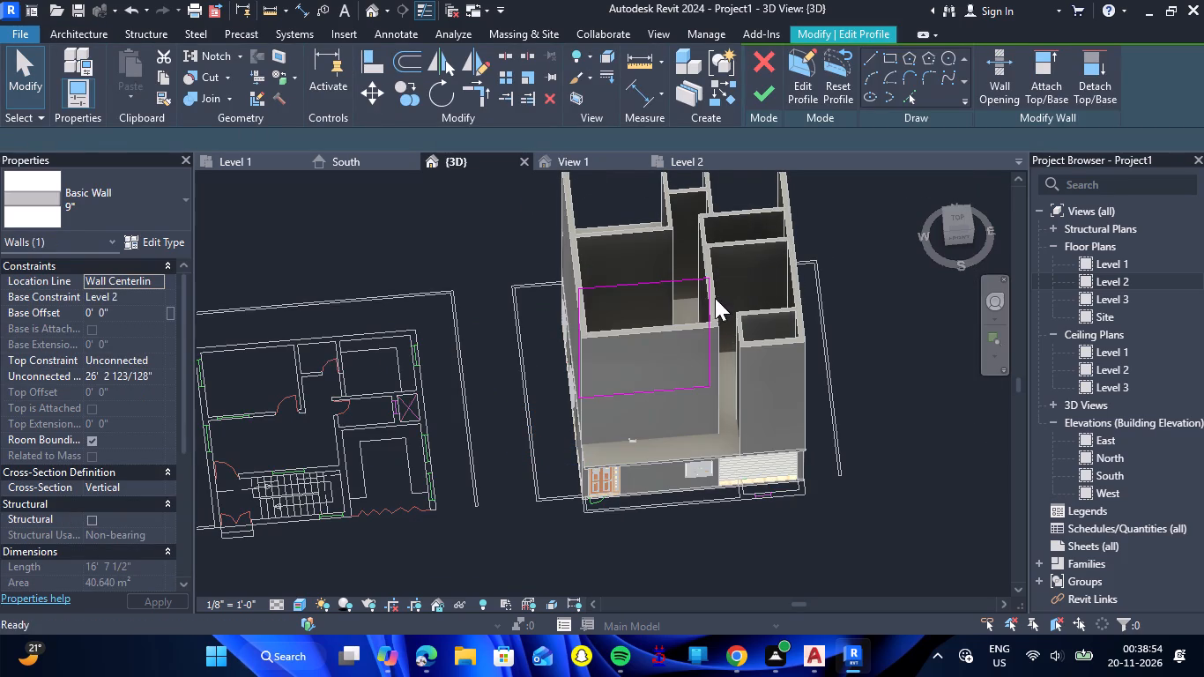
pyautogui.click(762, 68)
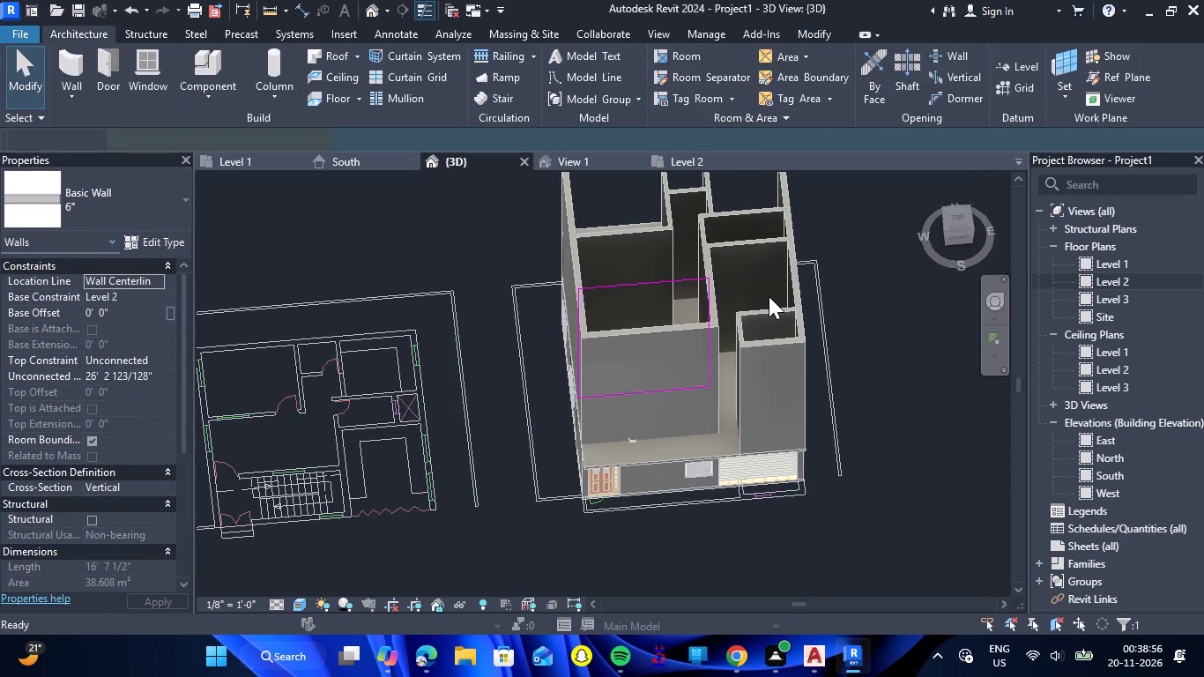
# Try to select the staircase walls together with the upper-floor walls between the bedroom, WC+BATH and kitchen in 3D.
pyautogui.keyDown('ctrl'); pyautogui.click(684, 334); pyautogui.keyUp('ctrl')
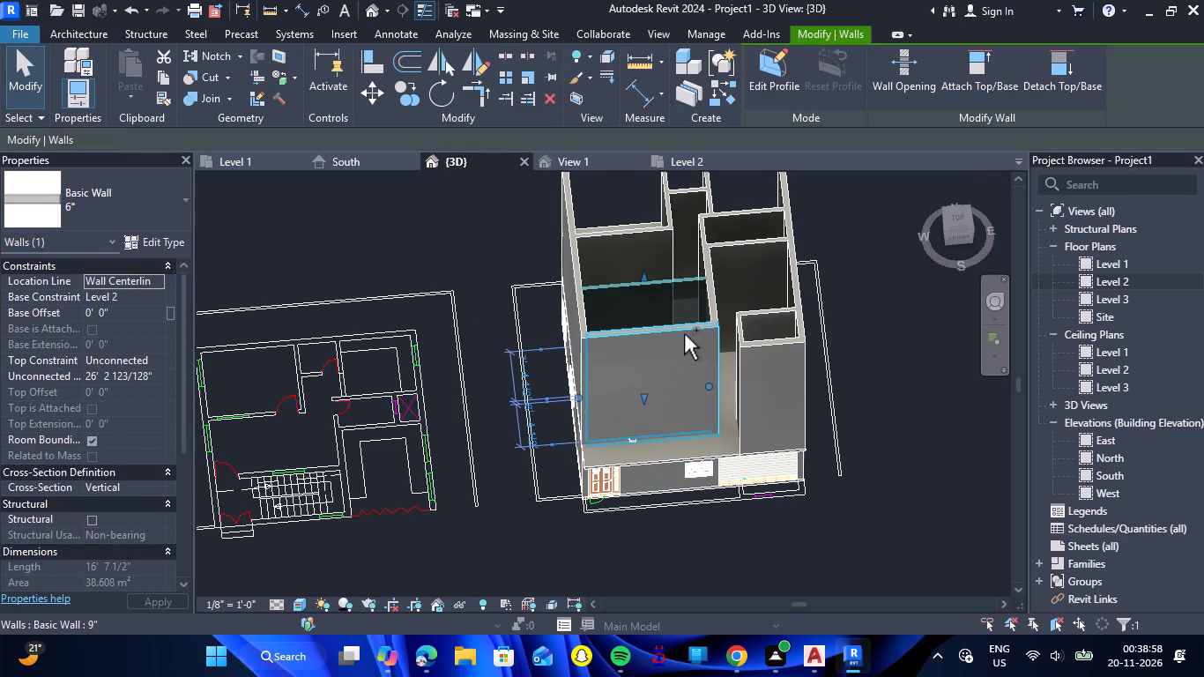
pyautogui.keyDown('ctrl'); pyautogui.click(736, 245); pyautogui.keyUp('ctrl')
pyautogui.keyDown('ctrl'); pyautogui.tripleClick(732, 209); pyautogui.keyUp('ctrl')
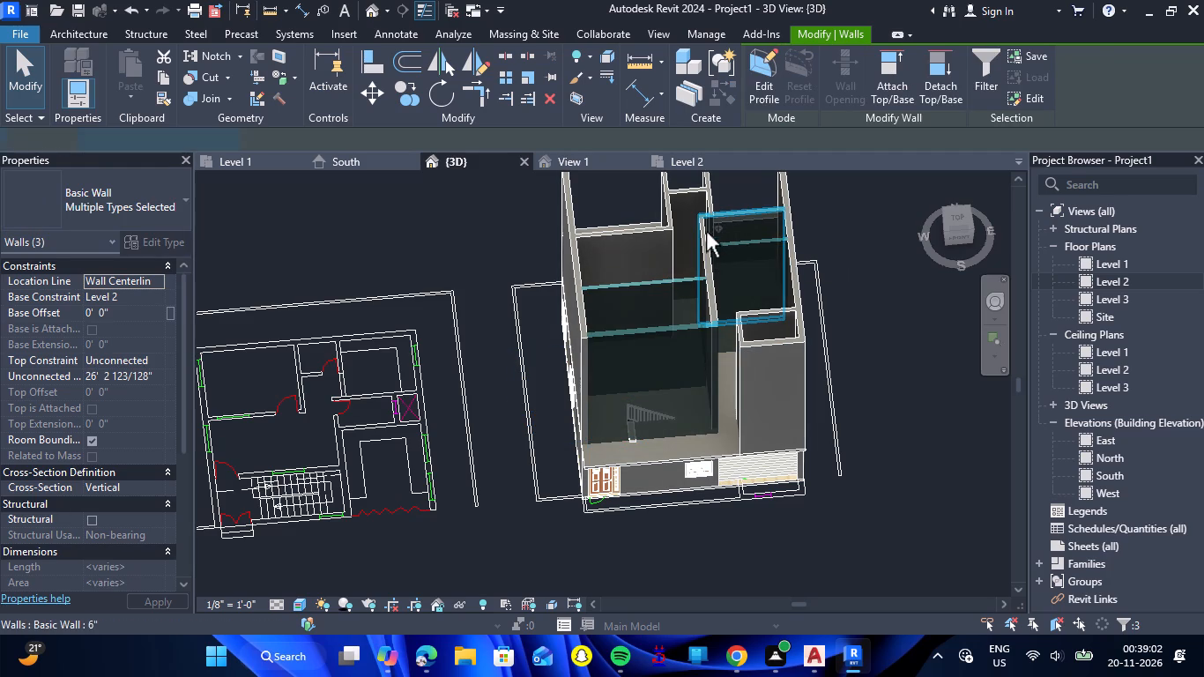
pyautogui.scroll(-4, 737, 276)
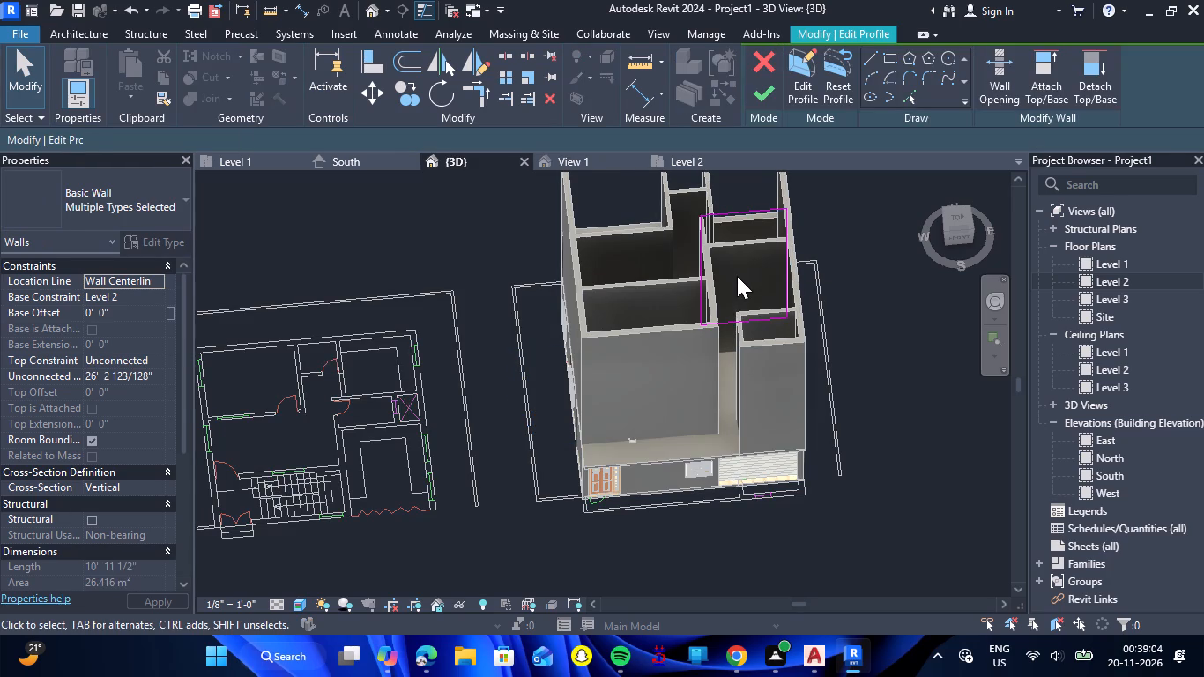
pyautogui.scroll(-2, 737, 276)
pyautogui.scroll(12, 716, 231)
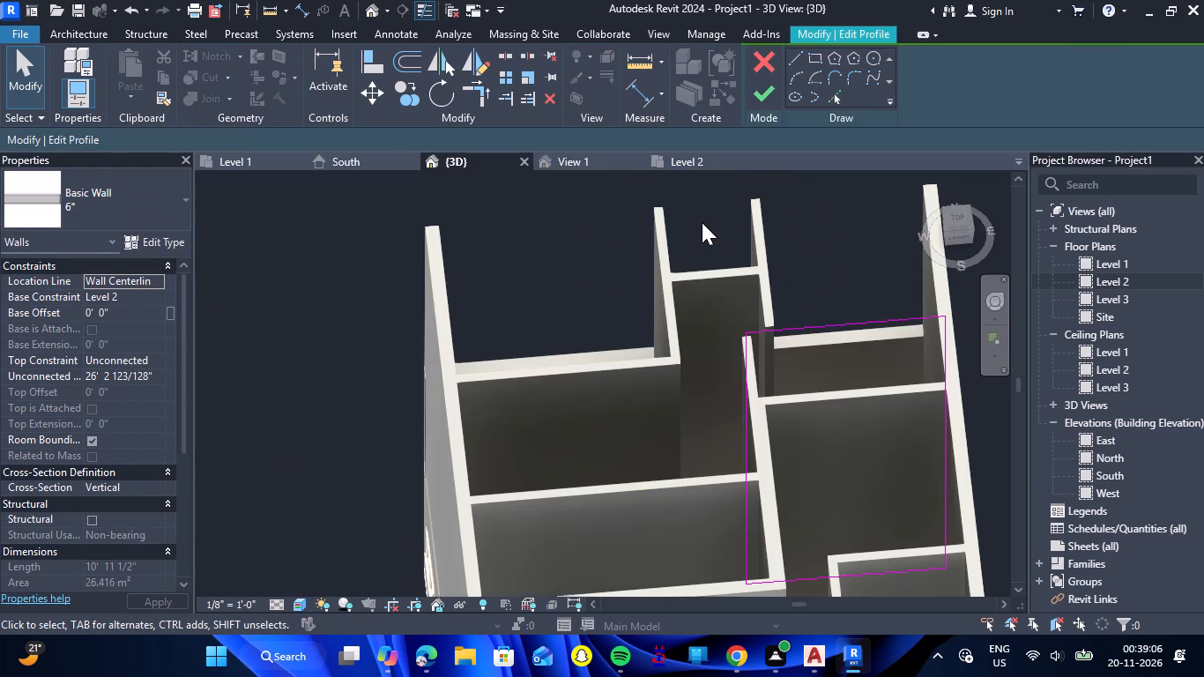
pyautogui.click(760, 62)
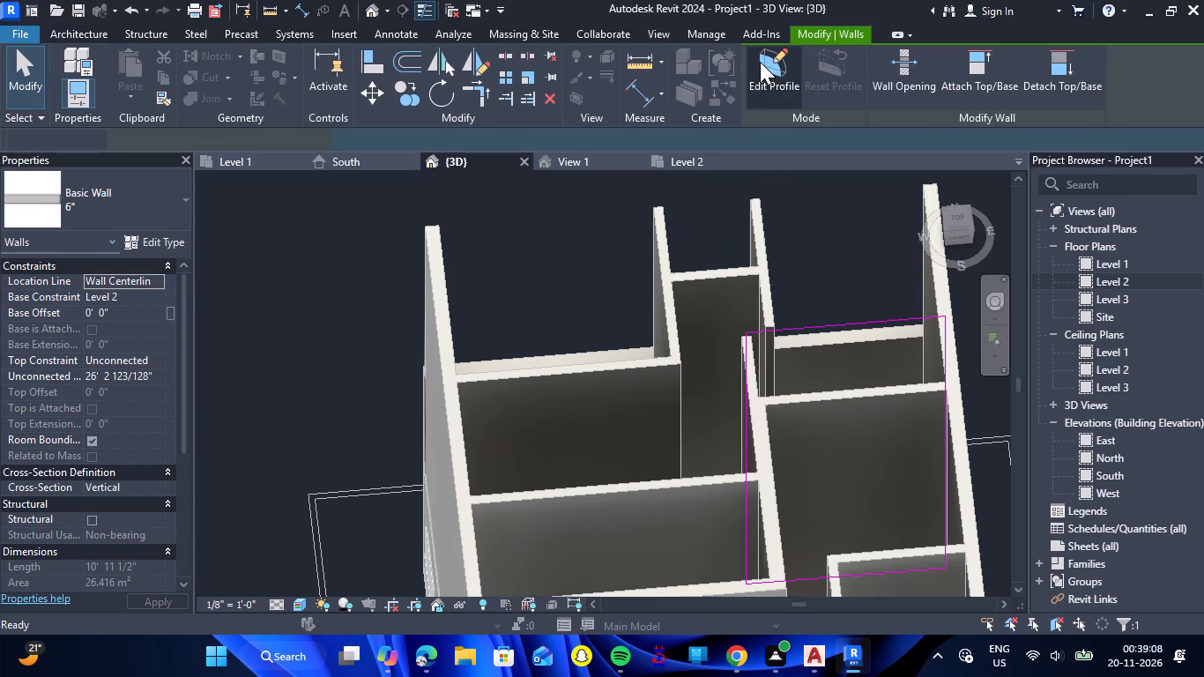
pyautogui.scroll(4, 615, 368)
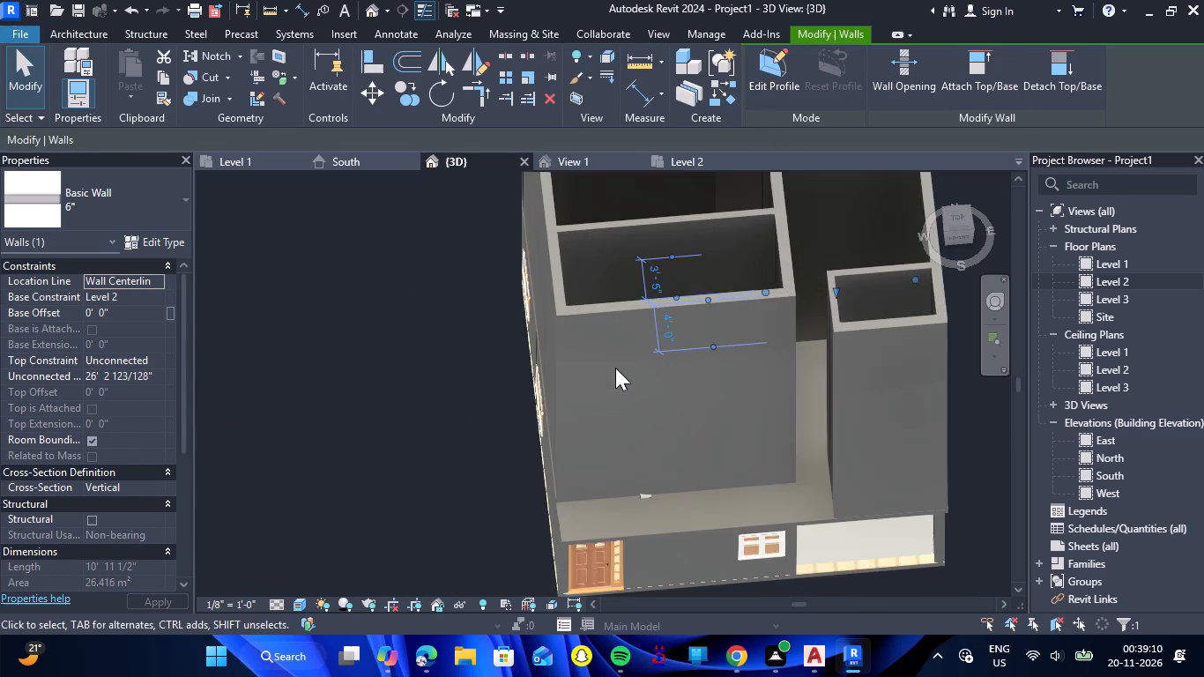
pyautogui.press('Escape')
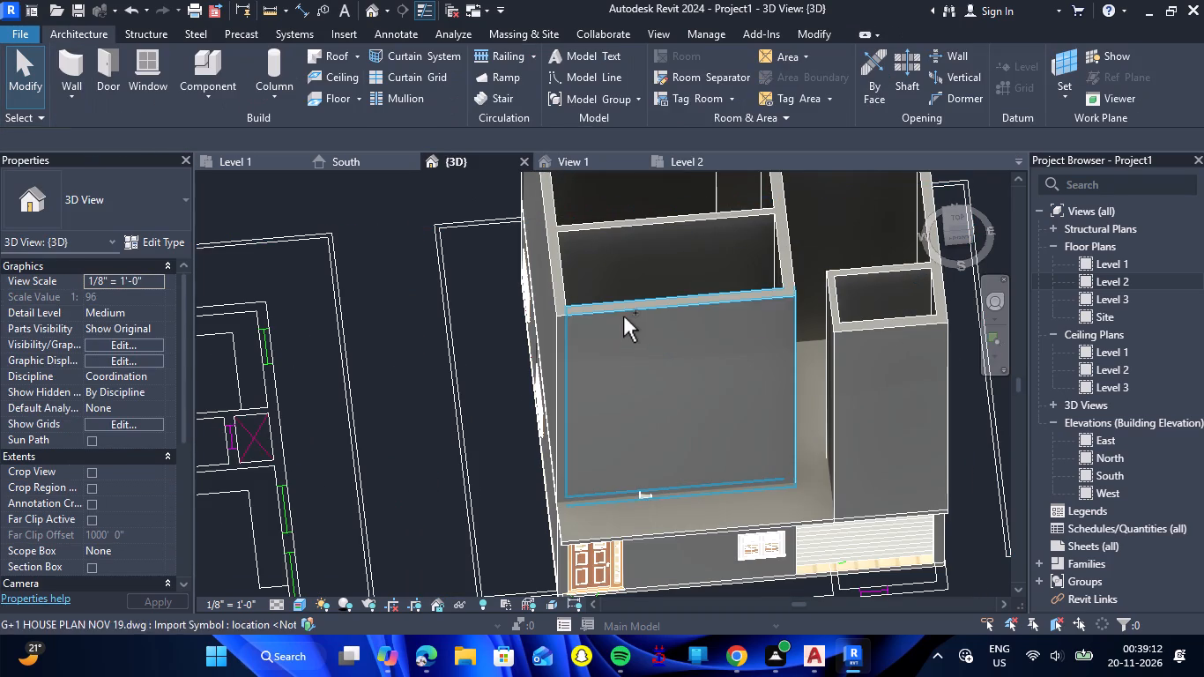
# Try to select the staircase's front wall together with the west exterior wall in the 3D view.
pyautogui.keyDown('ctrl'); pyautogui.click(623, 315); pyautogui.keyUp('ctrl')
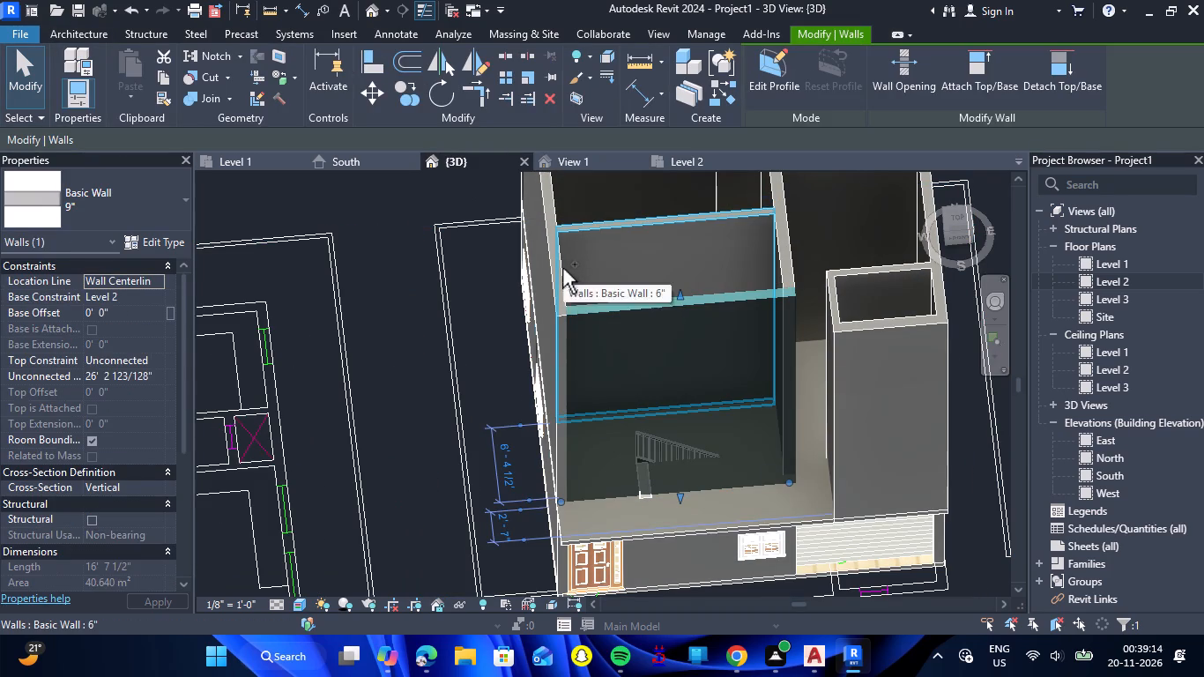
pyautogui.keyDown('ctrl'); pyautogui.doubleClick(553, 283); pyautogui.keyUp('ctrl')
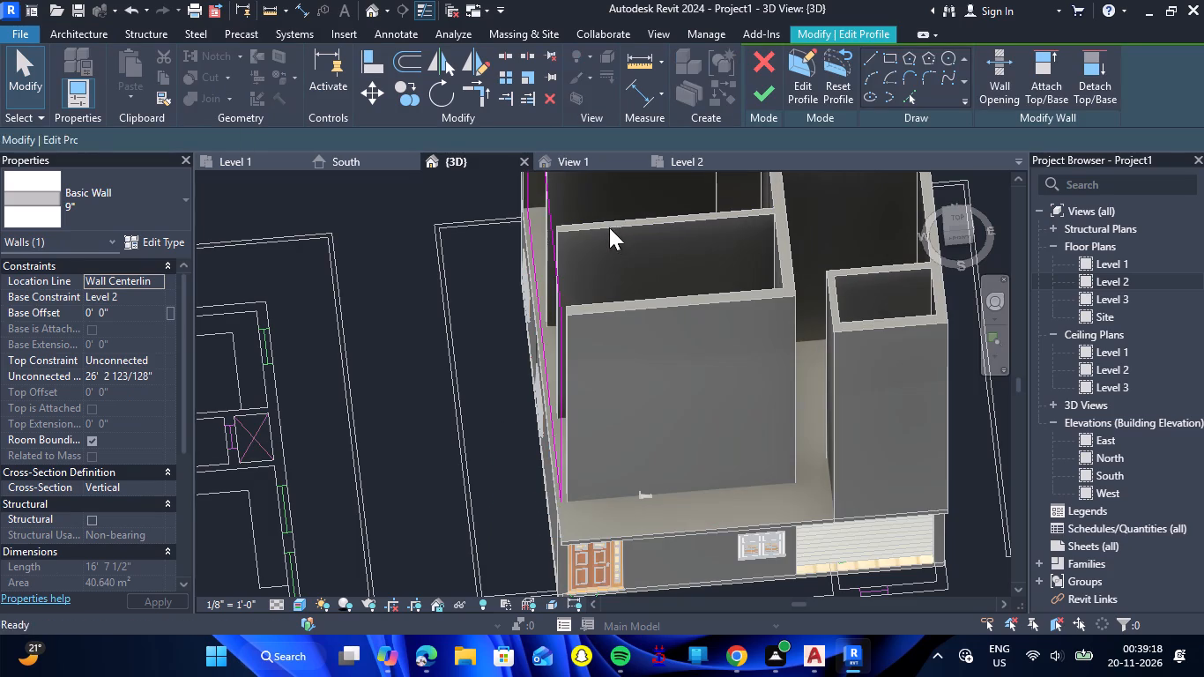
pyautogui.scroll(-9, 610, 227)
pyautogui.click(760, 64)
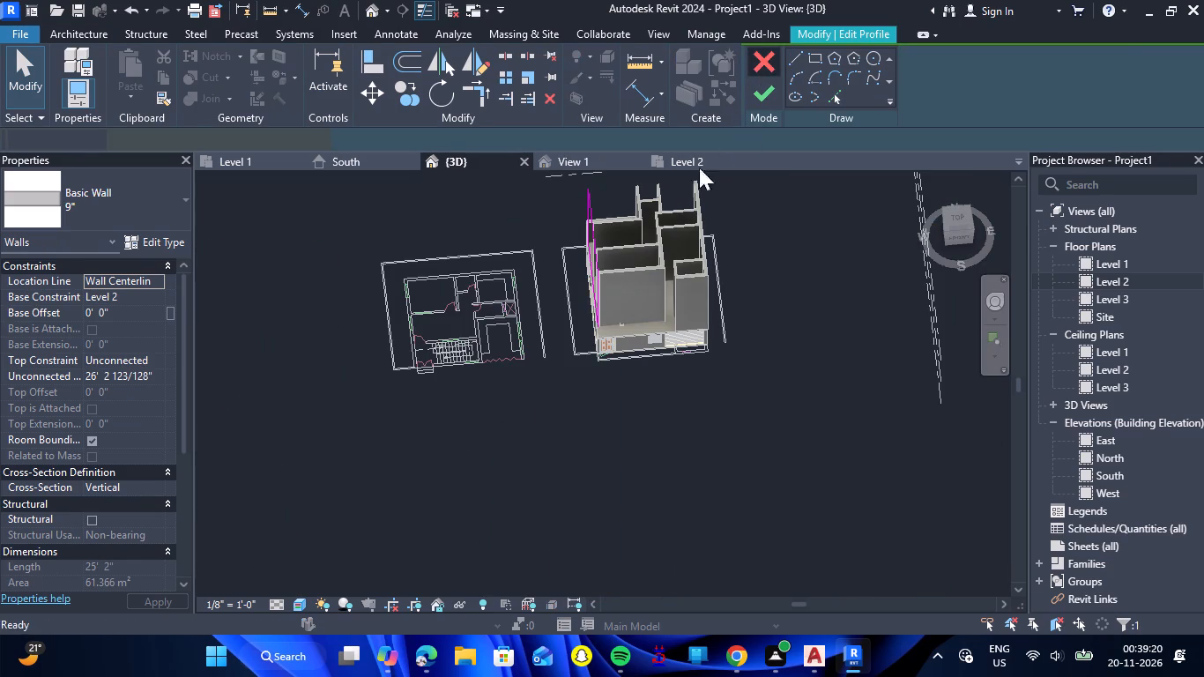
# Set the unconnected height of the Level 2 staircase's front wall to 10' 6" in the 3D view.
pyautogui.scroll(4, 590, 216)
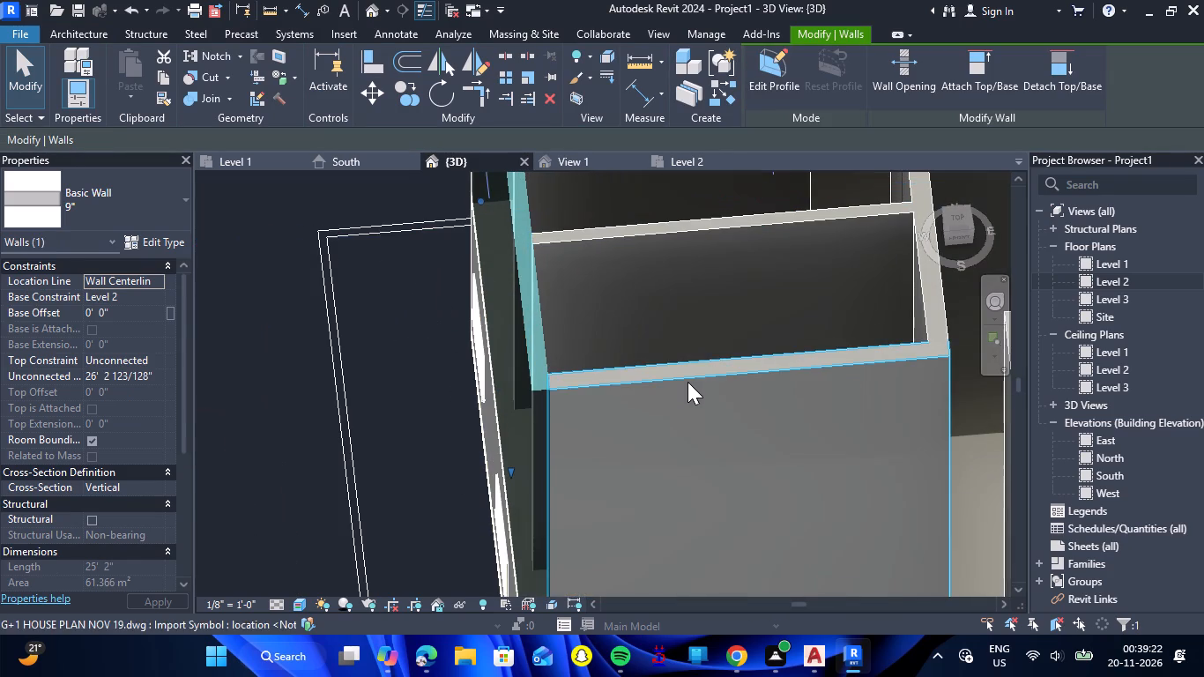
pyautogui.click(687, 382)
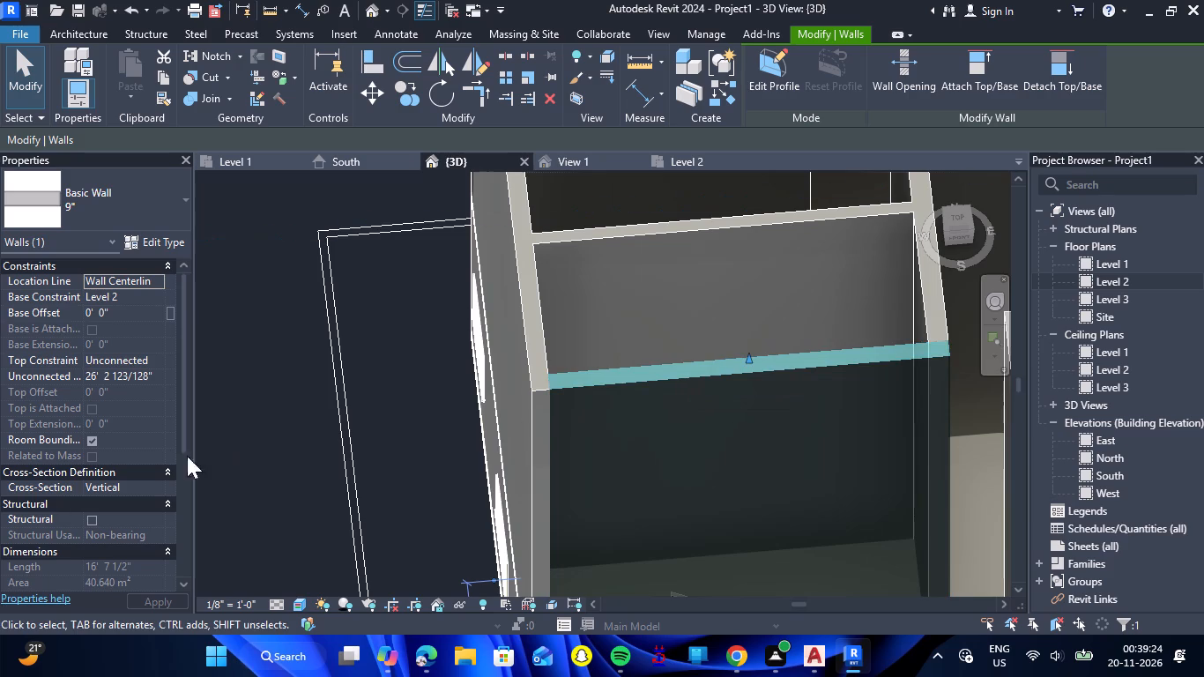
pyautogui.click(154, 377)
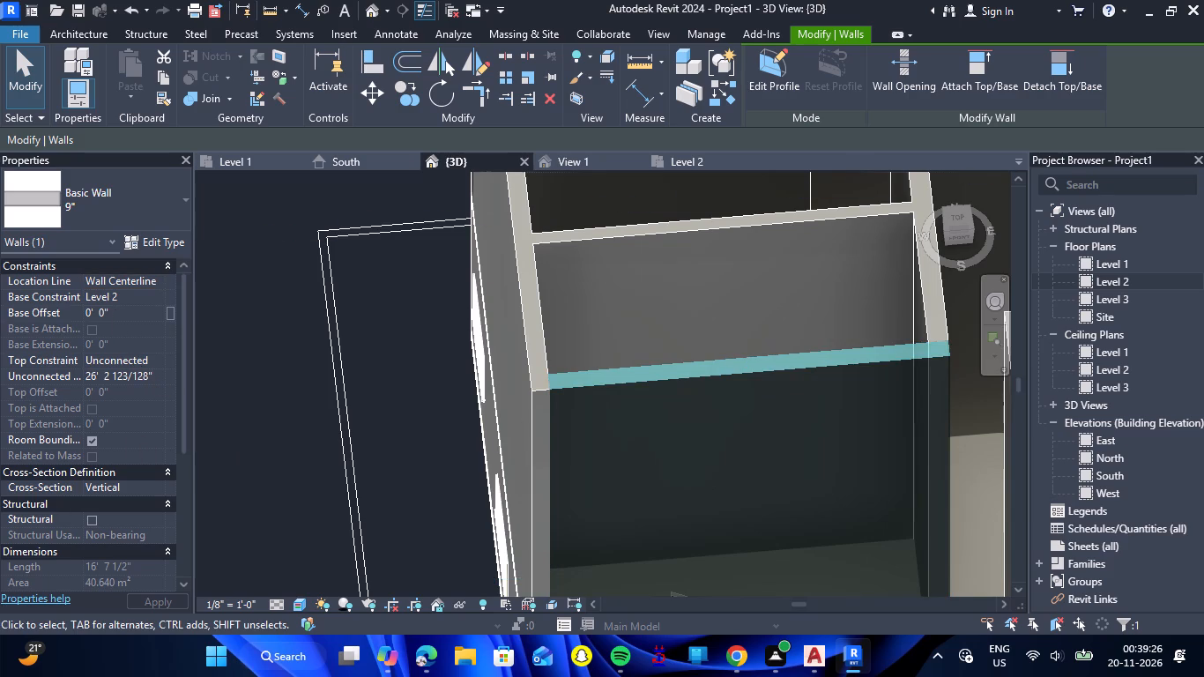
pyautogui.press('BackSpace')
pyautogui.press('BackSpace')
pyautogui.press('BackSpace')
pyautogui.press('BackSpace')
pyautogui.press('BackSpace')
pyautogui.press('BackSpace')
pyautogui.press('BackSpace')
pyautogui.press('BackSpace')
pyautogui.press('BackSpace')
pyautogui.press('BackSpace')
pyautogui.press('BackSpace')
pyautogui.press('BackSpace')
pyautogui.press('BackSpace')
pyautogui.press('BackSpace')
pyautogui.press('BackSpace')
pyautogui.press('BackSpace')
pyautogui.press('BackSpace')
pyautogui.press('BackSpace')
pyautogui.press('BackSpace')
pyautogui.press('BackSpace')
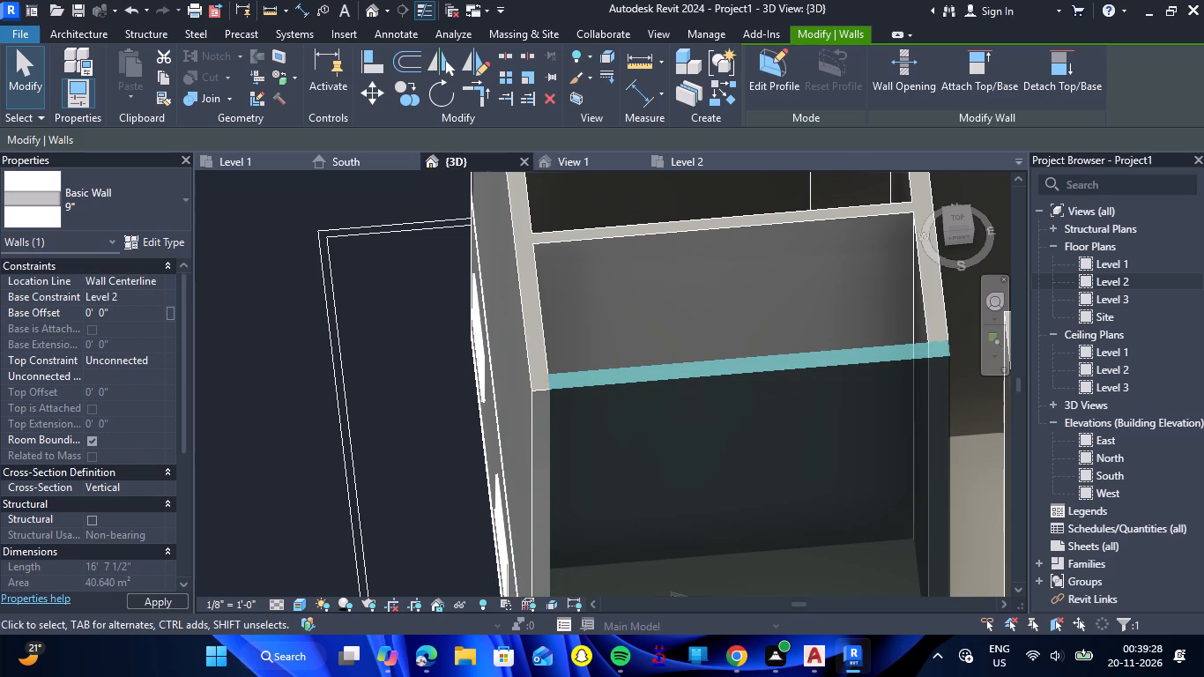
pyautogui.write('10')
pyautogui.press("'")
pyautogui.press('6')
pyautogui.hotkey('shift', '"')
pyautogui.press('Return')
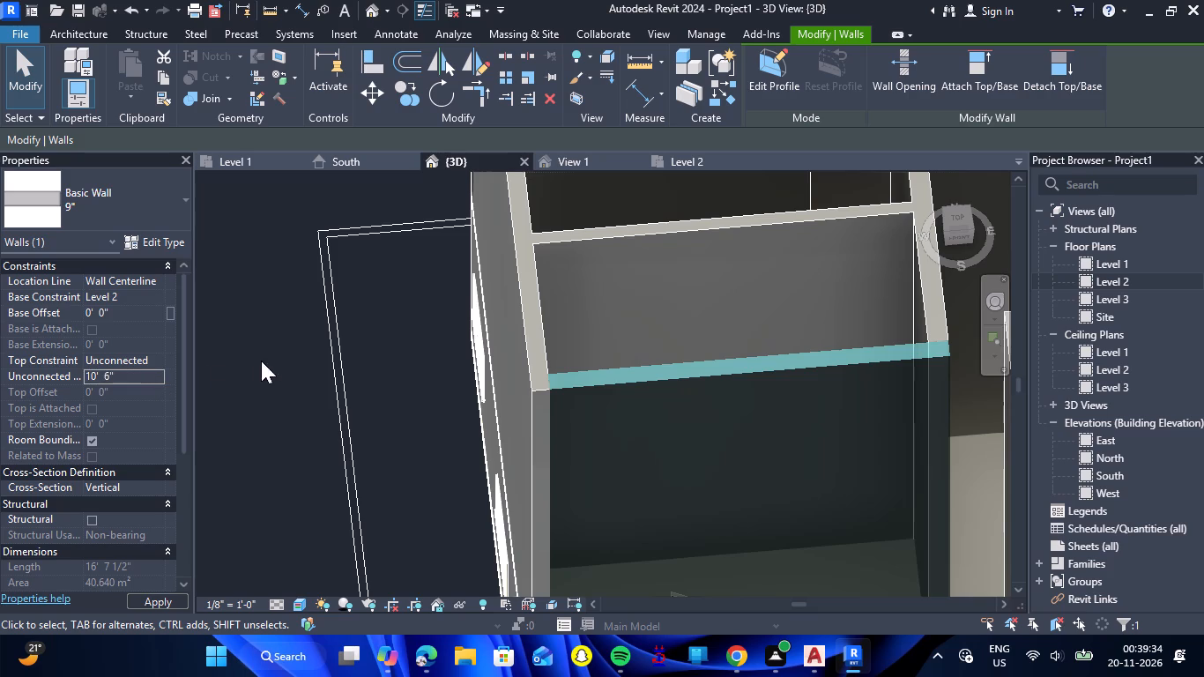
pyautogui.scroll(-6, 445, 328)
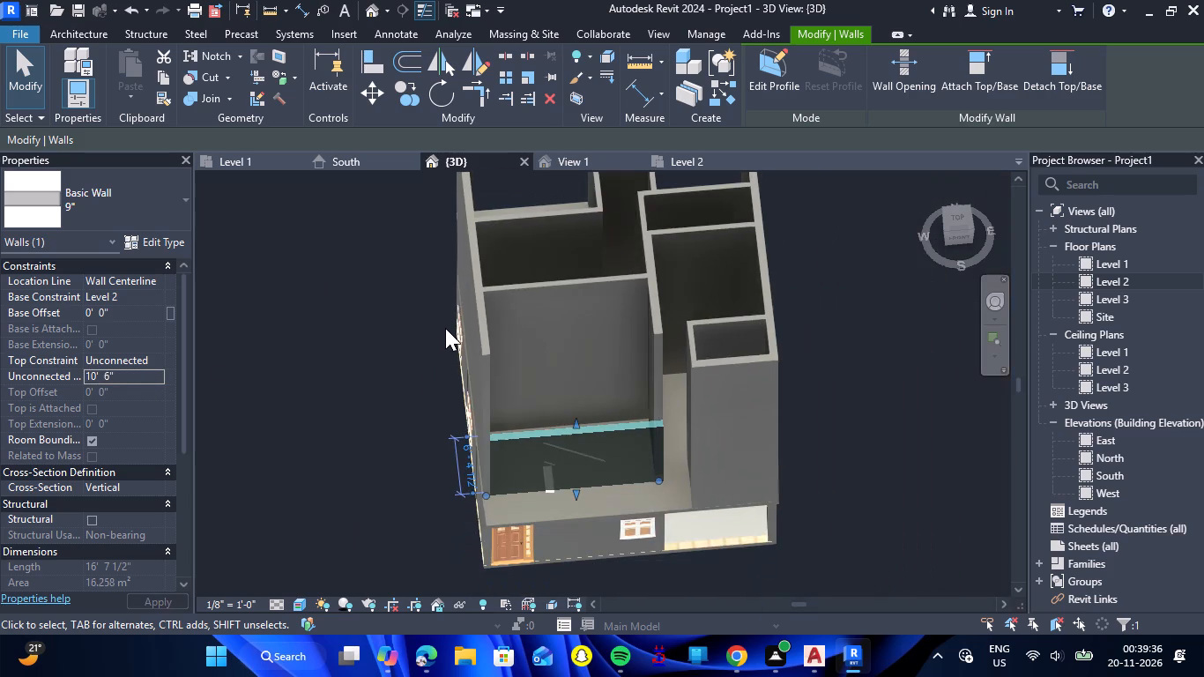
pyautogui.scroll(3, 585, 554)
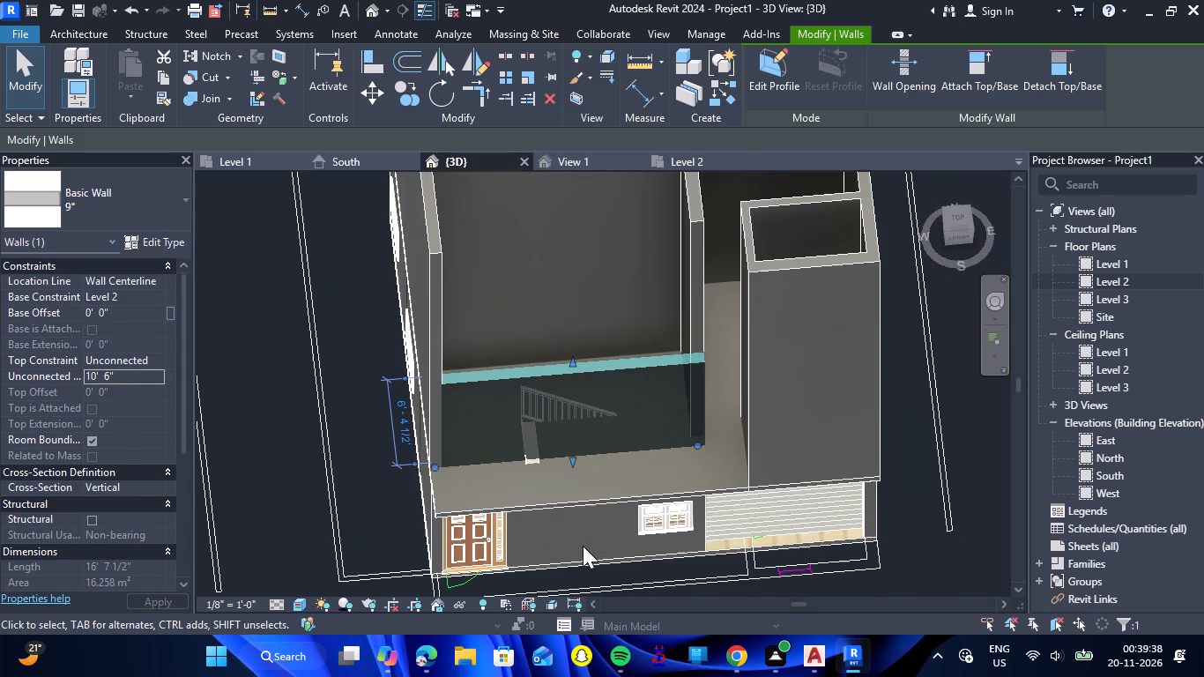
pyautogui.press('Escape')
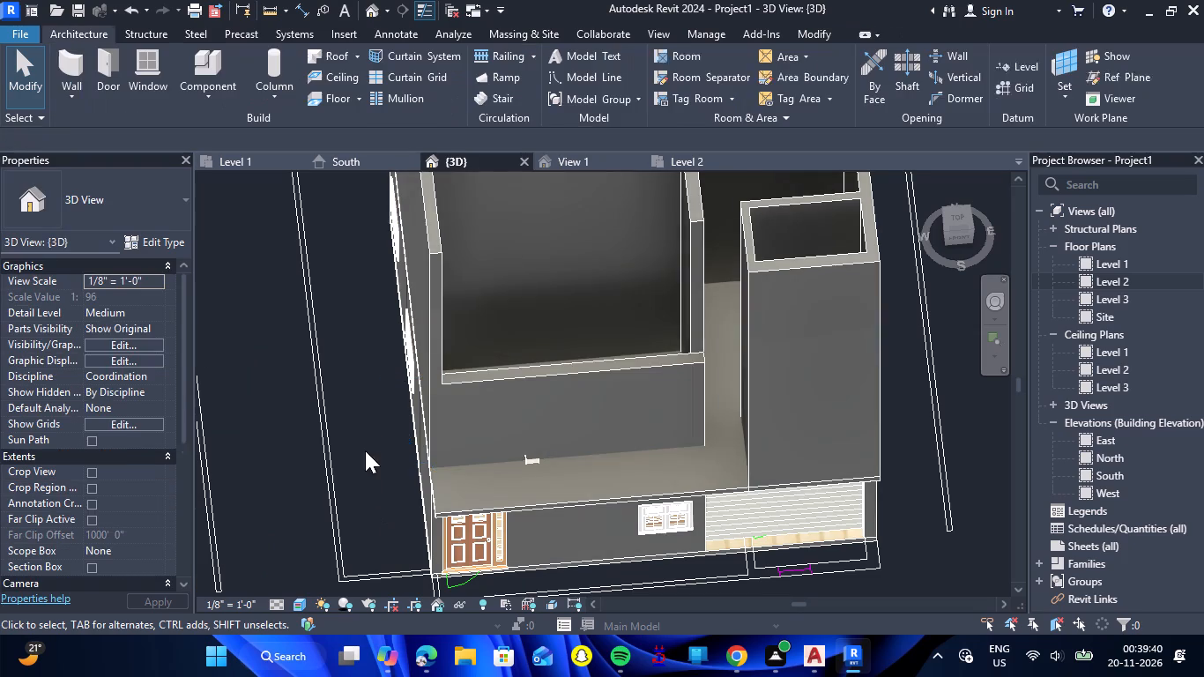
# Set the unconnected height of the Level 2 west exterior wall beside the staircase to 10' 6".
pyautogui.scroll(-6, 382, 424)
pyautogui.scroll(3, 392, 234)
pyautogui.doubleClick(393, 254)
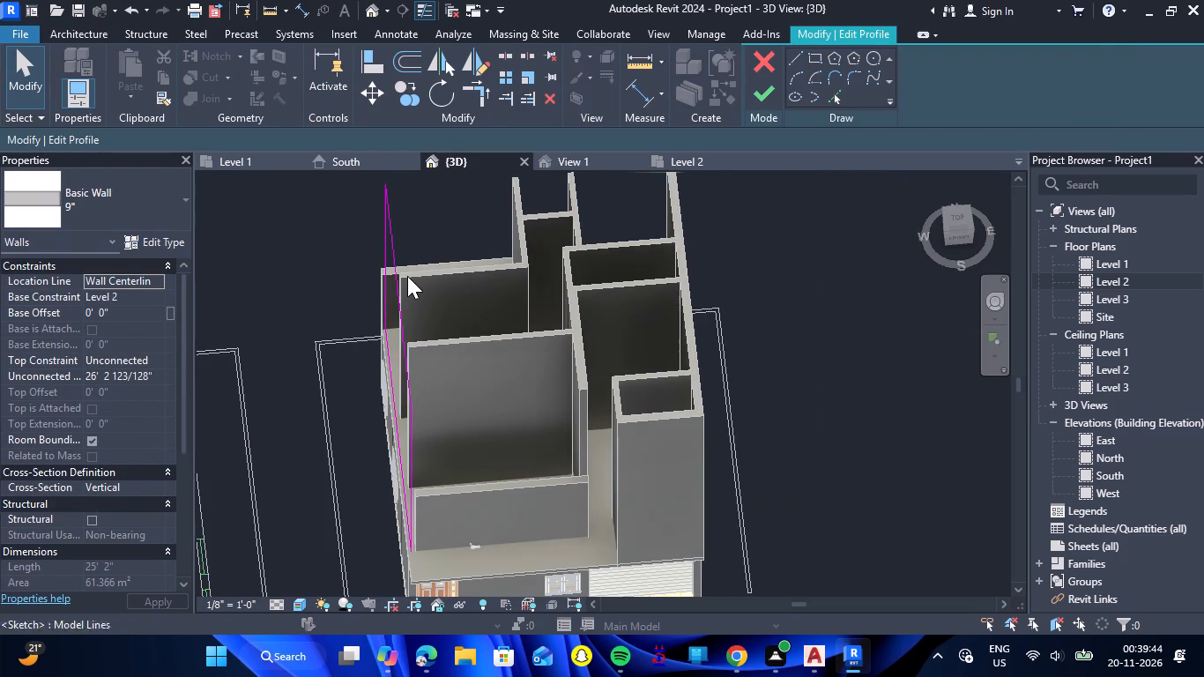
pyautogui.press('Escape')
pyautogui.press('Escape')
pyautogui.press('Escape')
pyautogui.press('Escape')
pyautogui.click(762, 62)
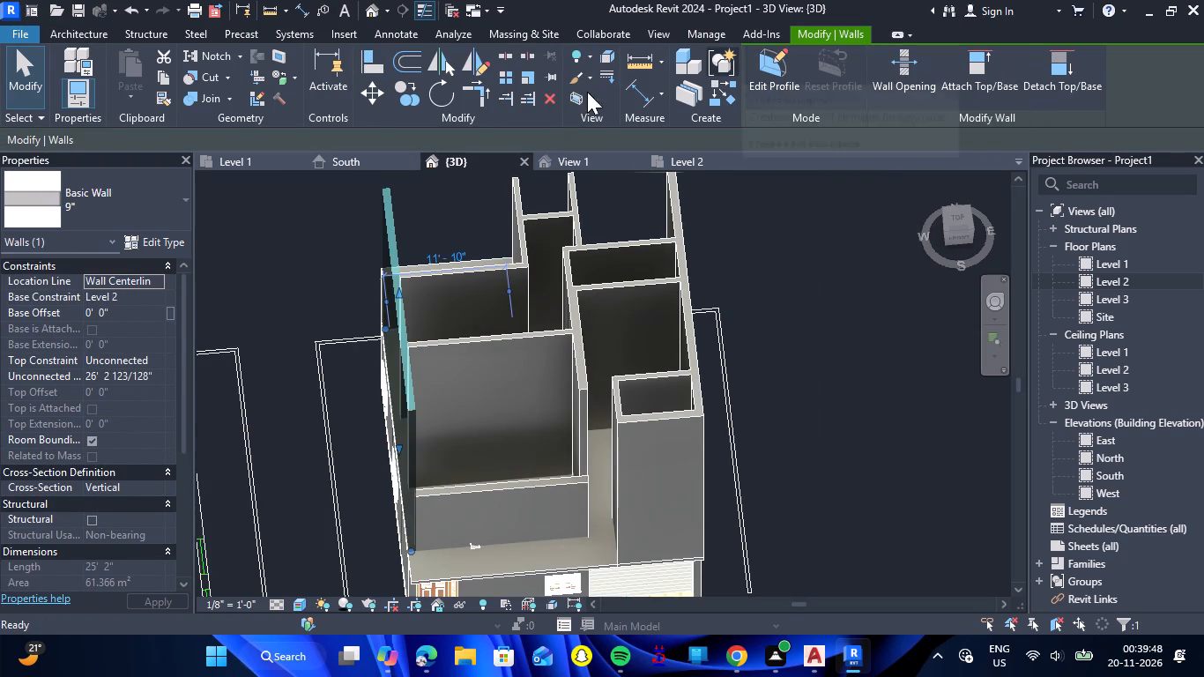
pyautogui.tripleClick(155, 374)
pyautogui.press('BackSpace')
pyautogui.press('BackSpace')
pyautogui.press('BackSpace')
pyautogui.press('BackSpace')
pyautogui.press('BackSpace')
pyautogui.press('BackSpace')
pyautogui.press('BackSpace')
pyautogui.press('BackSpace')
pyautogui.press('BackSpace')
pyautogui.press('BackSpace')
pyautogui.press('BackSpace')
pyautogui.press('BackSpace')
pyautogui.press('BackSpace')
pyautogui.press('BackSpace')
pyautogui.press('BackSpace')
pyautogui.press('BackSpace')
pyautogui.press('BackSpace')
pyautogui.press('BackSpace')
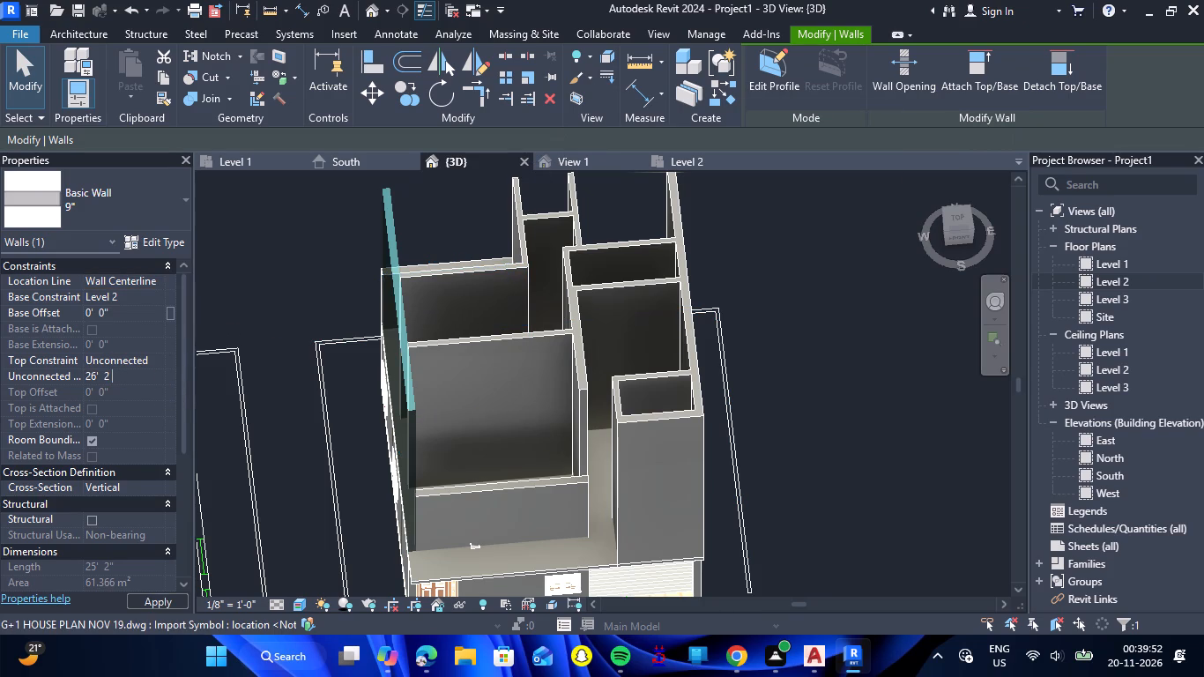
pyautogui.write("10'6")
pyautogui.hotkey('shift', '"')
pyautogui.press('Return')
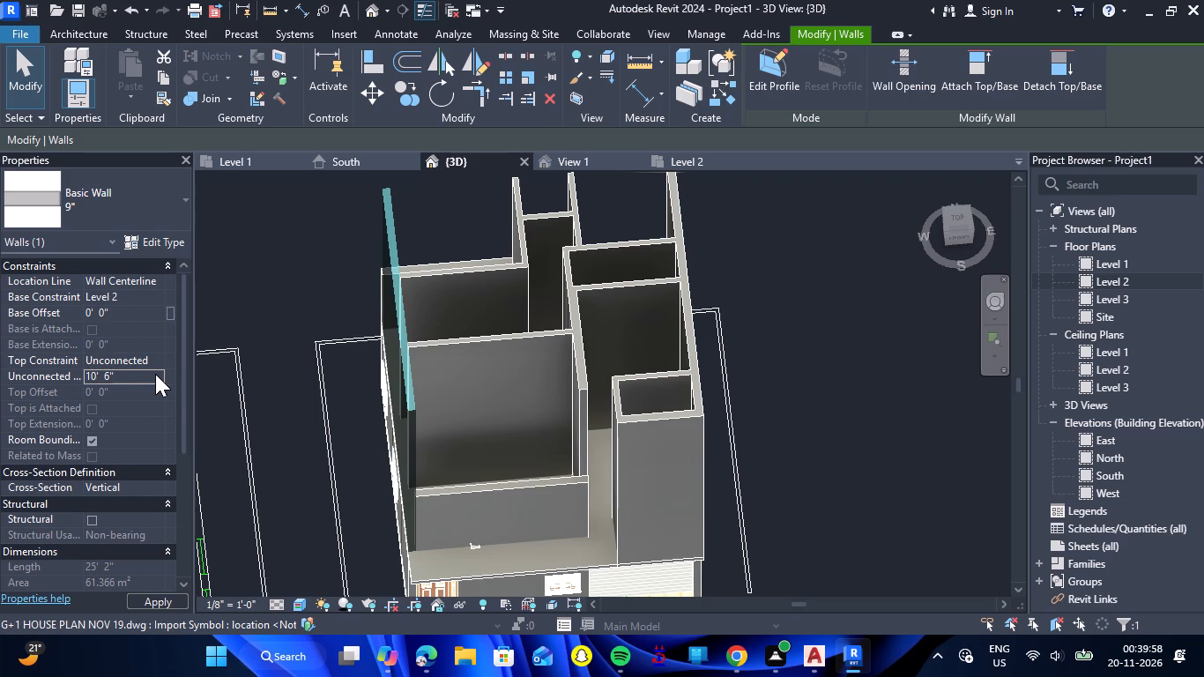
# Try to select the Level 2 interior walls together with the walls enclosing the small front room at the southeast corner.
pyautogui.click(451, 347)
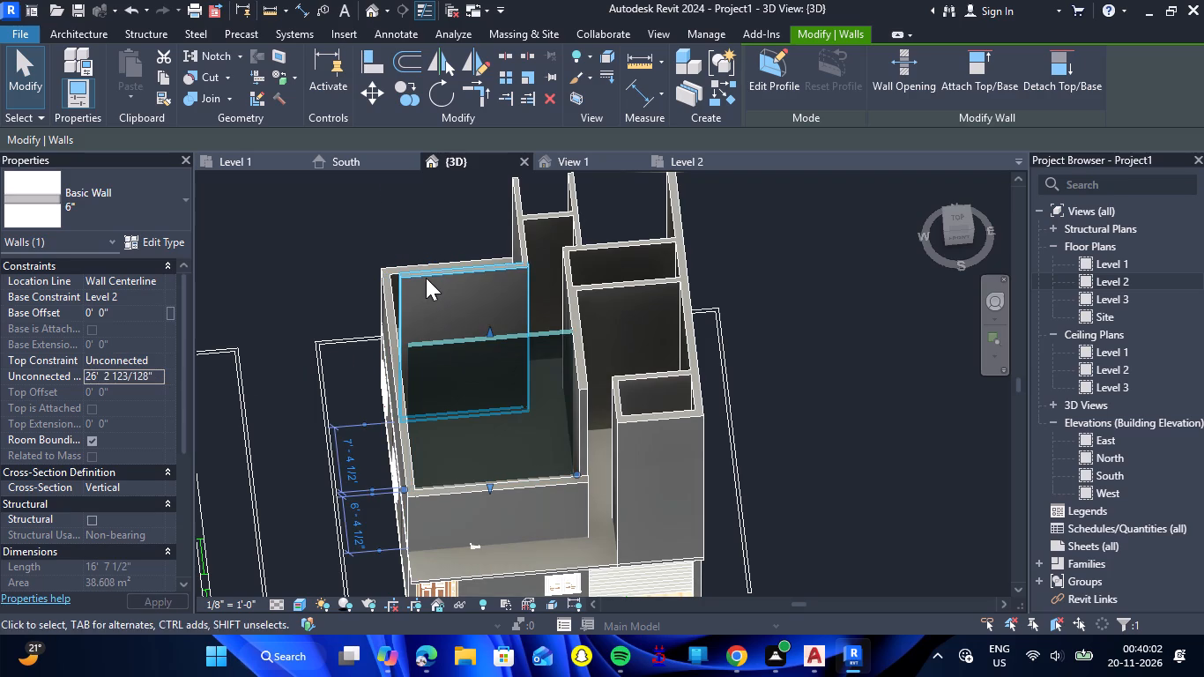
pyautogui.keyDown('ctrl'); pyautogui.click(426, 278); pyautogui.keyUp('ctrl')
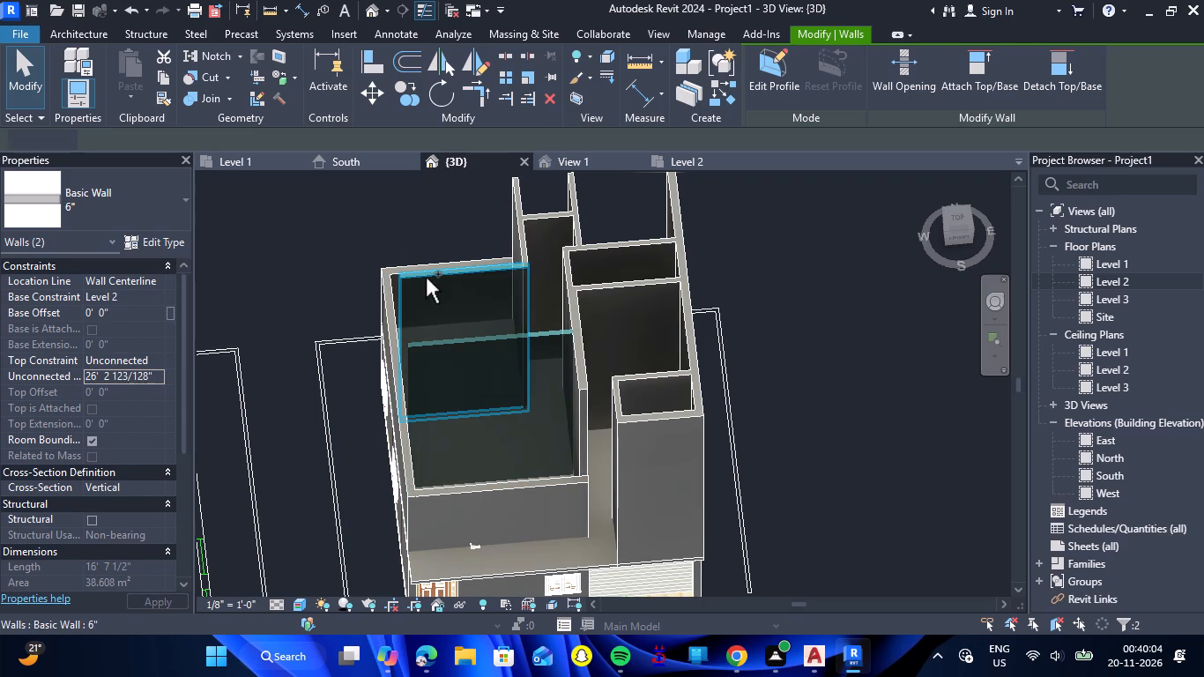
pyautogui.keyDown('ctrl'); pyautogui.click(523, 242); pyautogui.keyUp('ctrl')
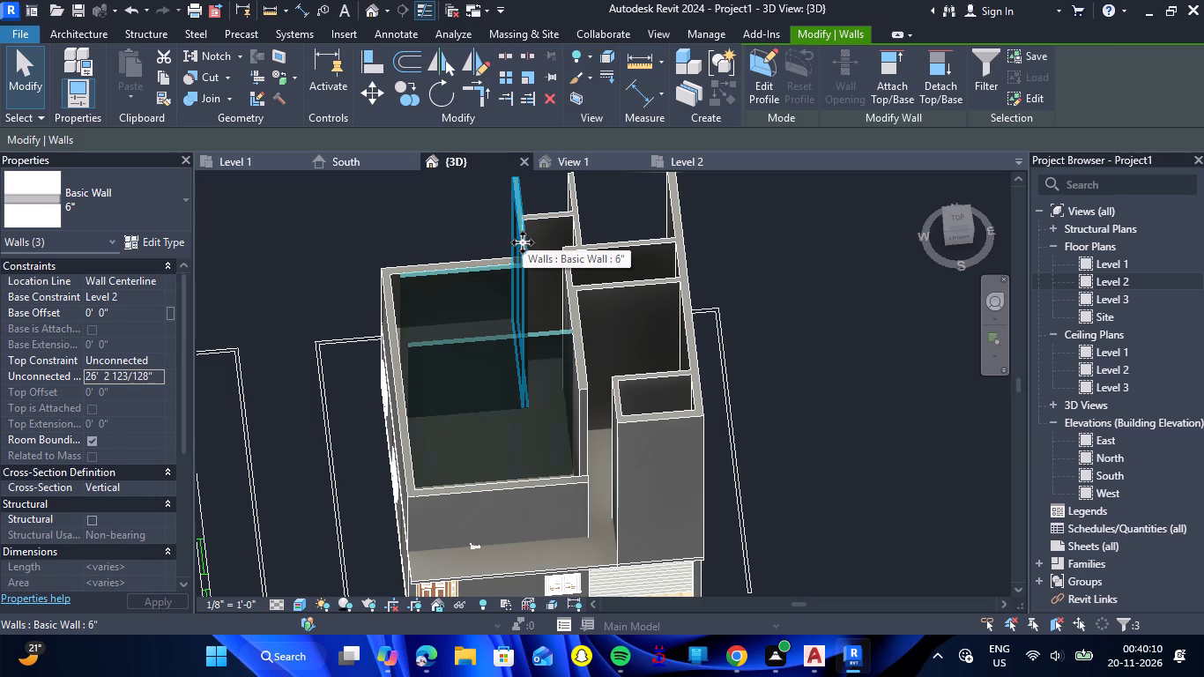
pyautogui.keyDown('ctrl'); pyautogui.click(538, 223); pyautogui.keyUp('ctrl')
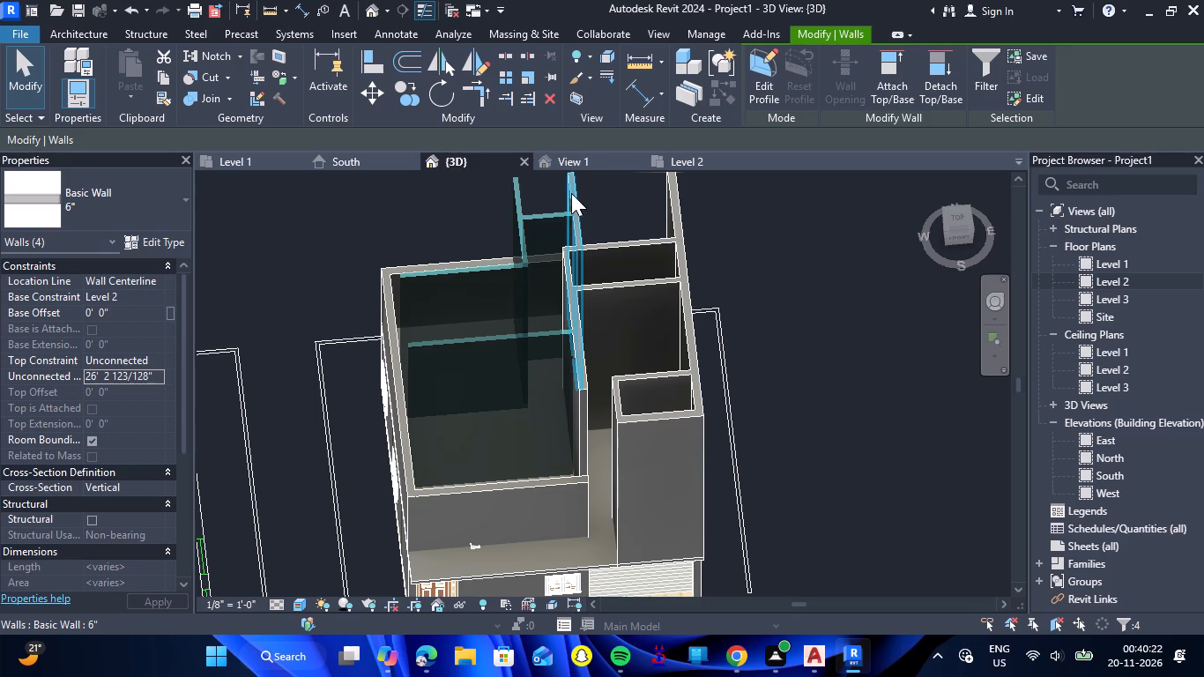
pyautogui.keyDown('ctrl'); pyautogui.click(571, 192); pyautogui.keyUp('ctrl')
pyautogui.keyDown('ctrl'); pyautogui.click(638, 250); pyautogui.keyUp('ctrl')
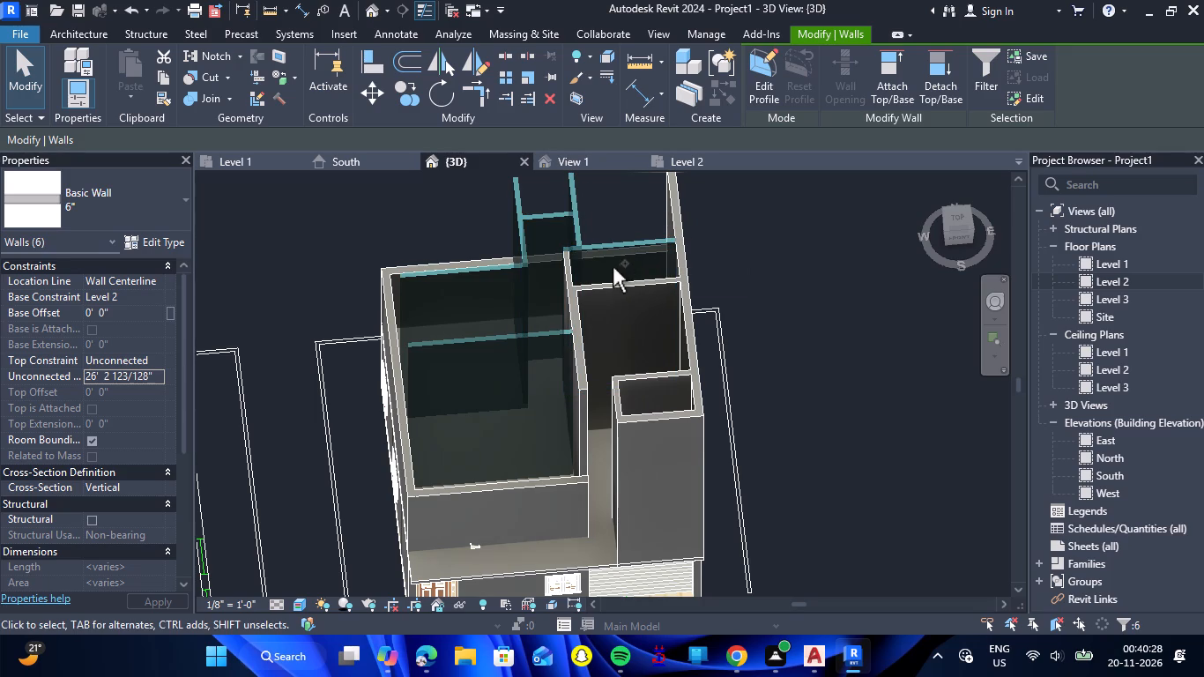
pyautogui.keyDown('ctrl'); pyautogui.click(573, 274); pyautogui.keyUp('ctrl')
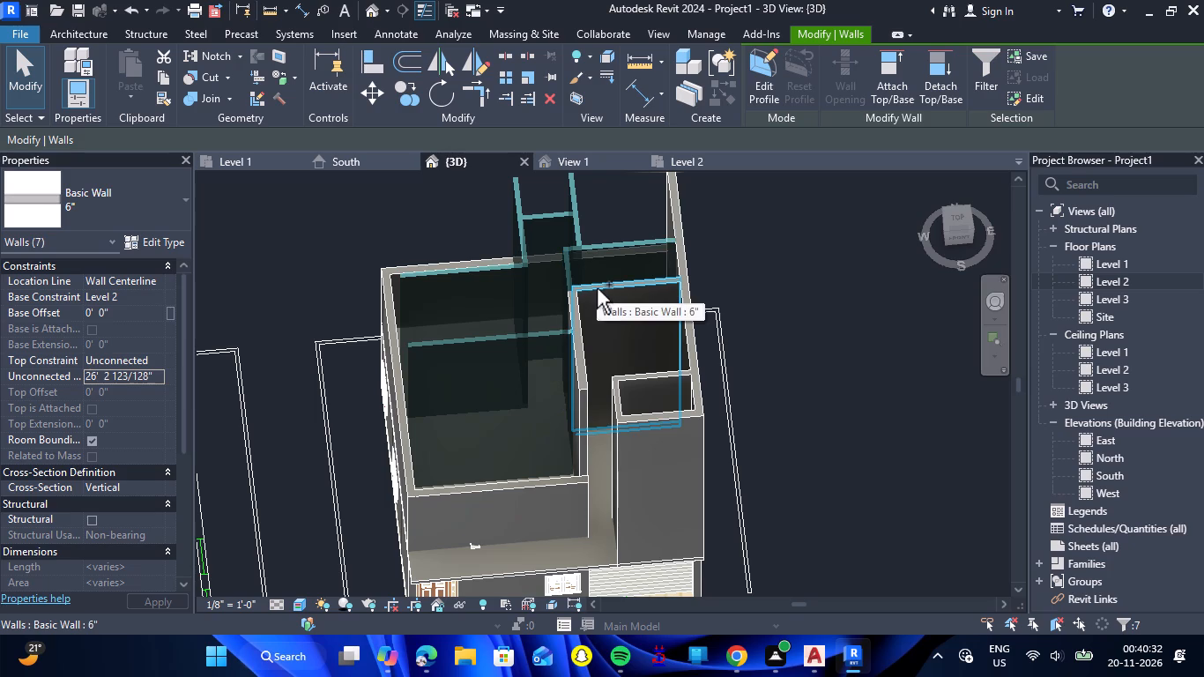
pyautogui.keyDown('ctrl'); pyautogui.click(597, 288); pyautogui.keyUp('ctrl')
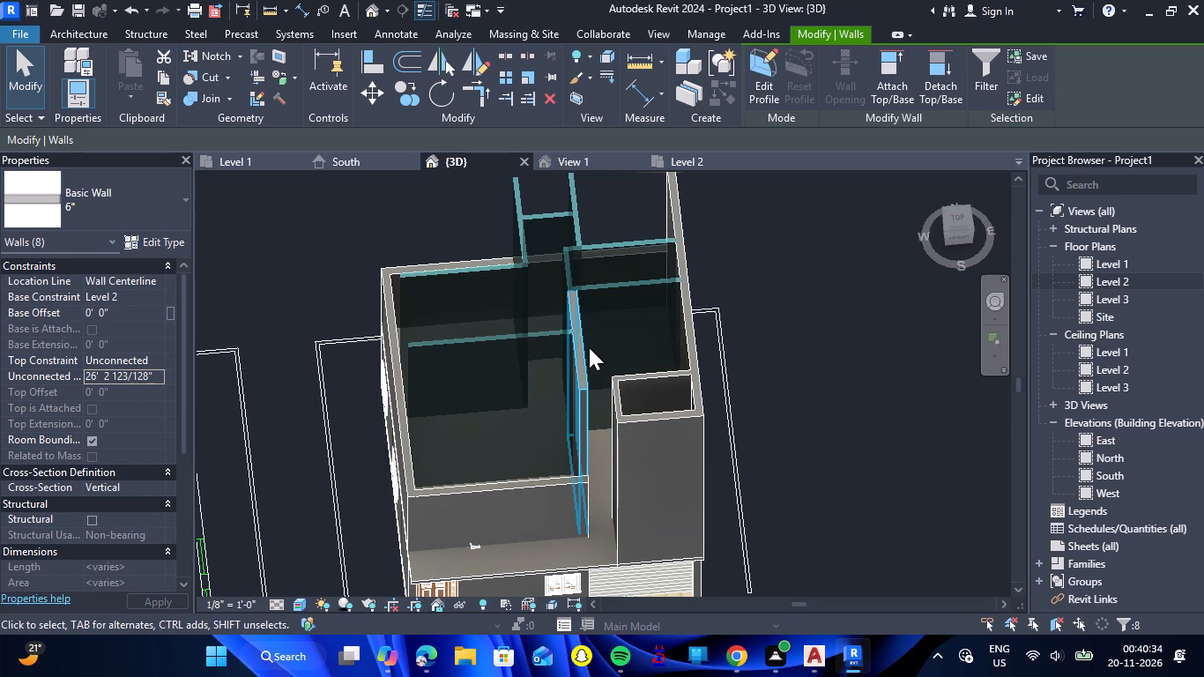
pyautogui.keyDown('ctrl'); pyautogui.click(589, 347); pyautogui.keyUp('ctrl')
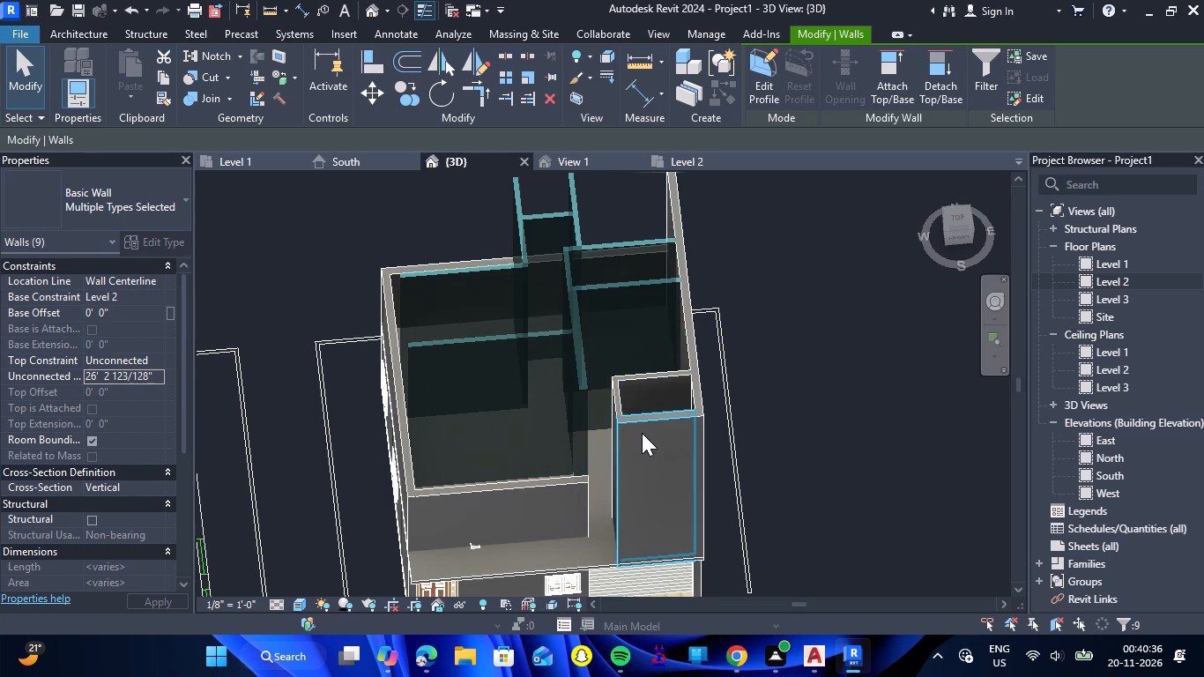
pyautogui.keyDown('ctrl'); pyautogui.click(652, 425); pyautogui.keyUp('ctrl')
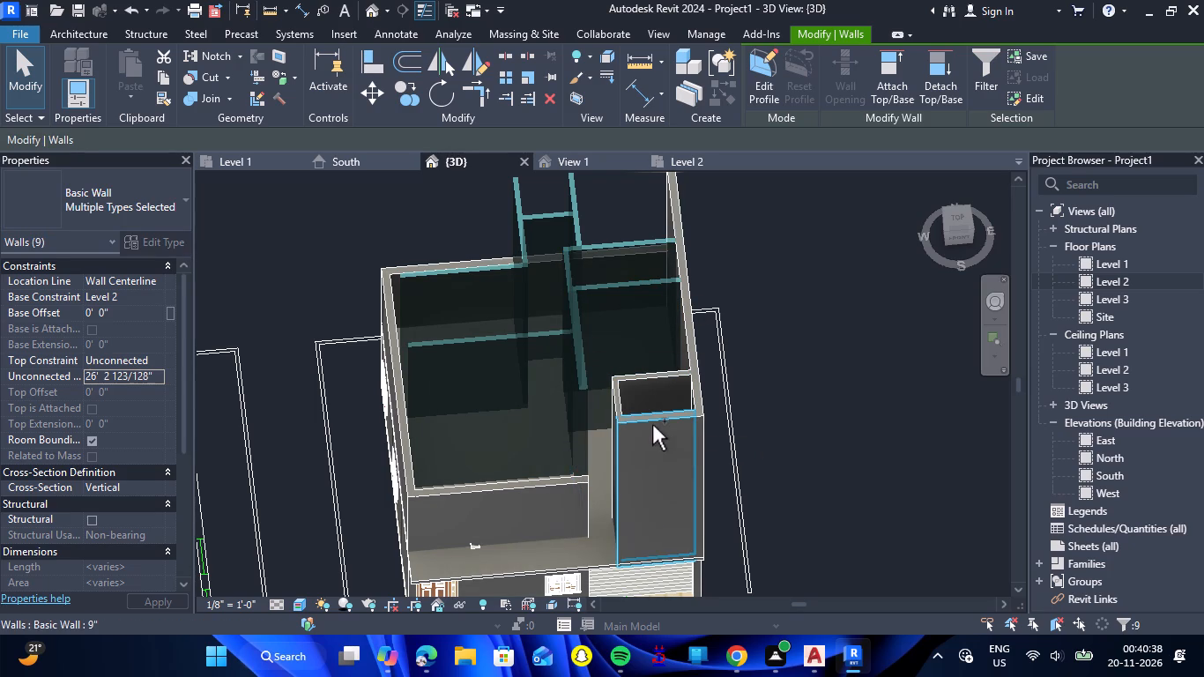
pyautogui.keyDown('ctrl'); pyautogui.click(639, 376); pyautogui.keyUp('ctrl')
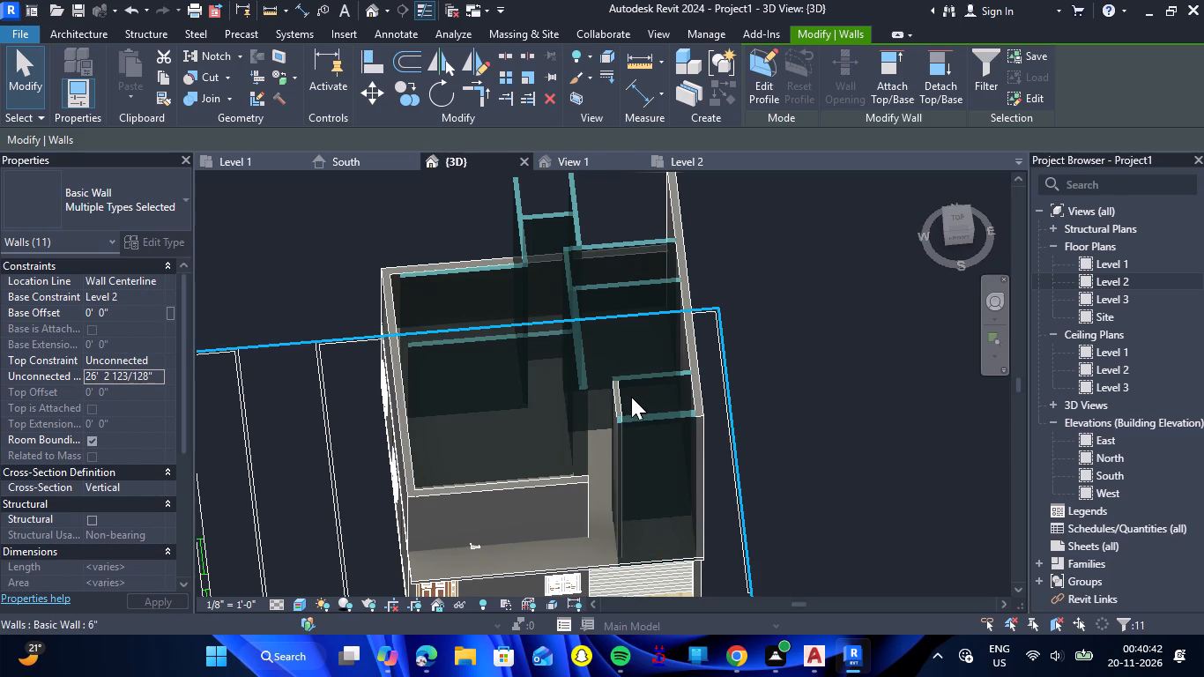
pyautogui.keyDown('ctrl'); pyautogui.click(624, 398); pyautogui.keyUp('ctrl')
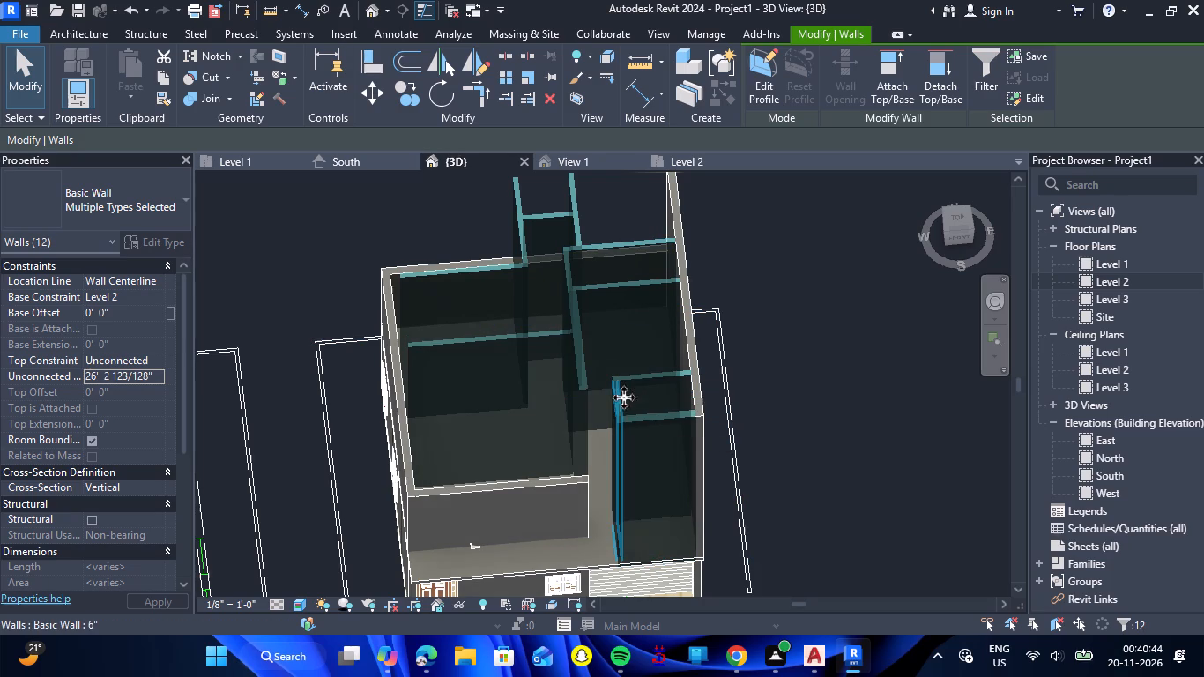
# Set the unconnected height of the Level 2 east exterior wall to 10' 6".
pyautogui.click(688, 312)
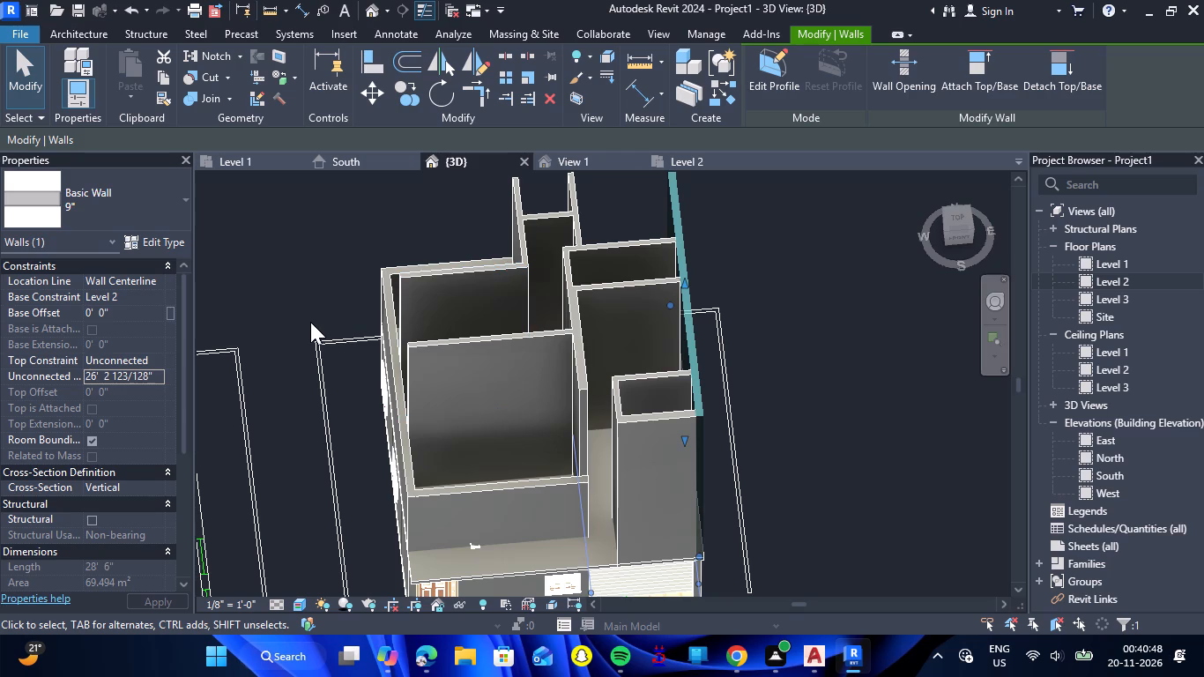
pyautogui.click(163, 379)
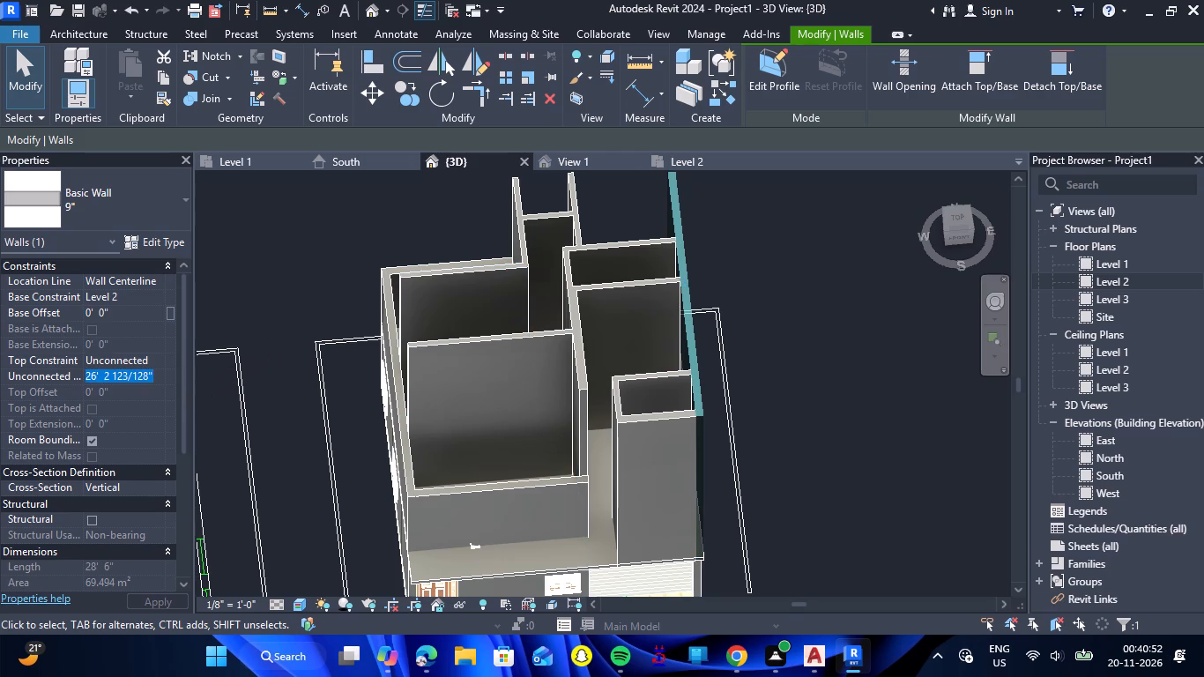
pyautogui.write("10'6")
pyautogui.hotkey('shift', '"')
pyautogui.press('Return')
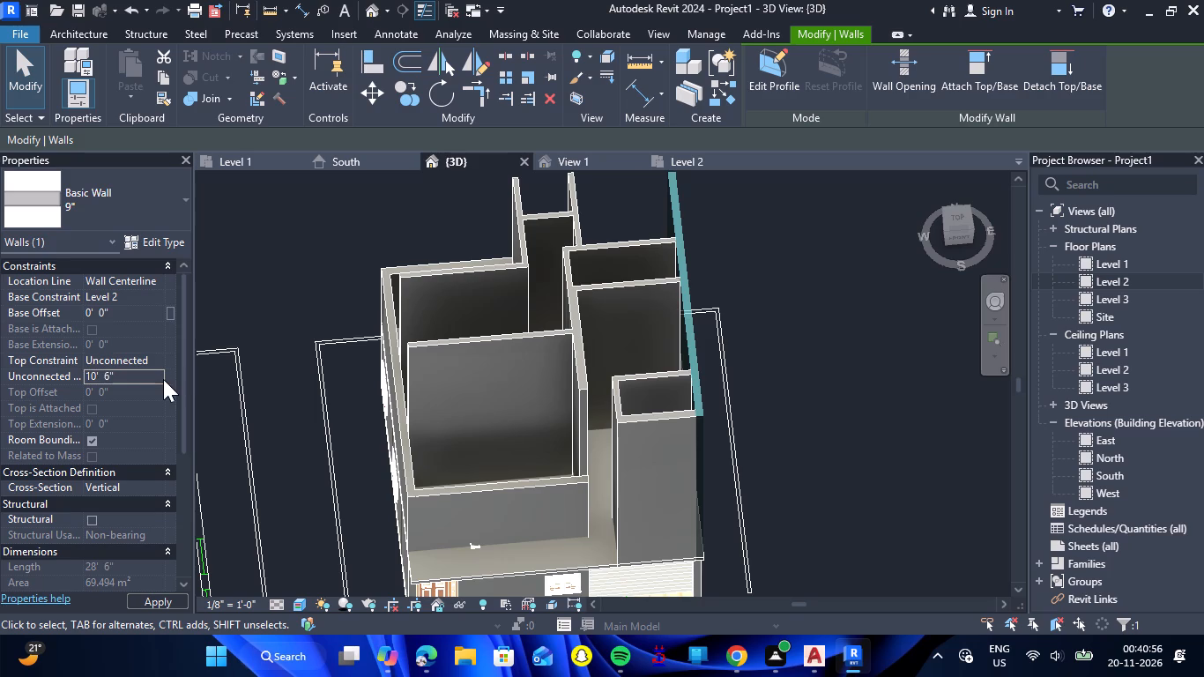
# Set the unconnected height of the six 6" interior walls around the staircase, northwest bedroom, store and kitchen on Level 2 to 10' 6".
pyautogui.click(498, 339)
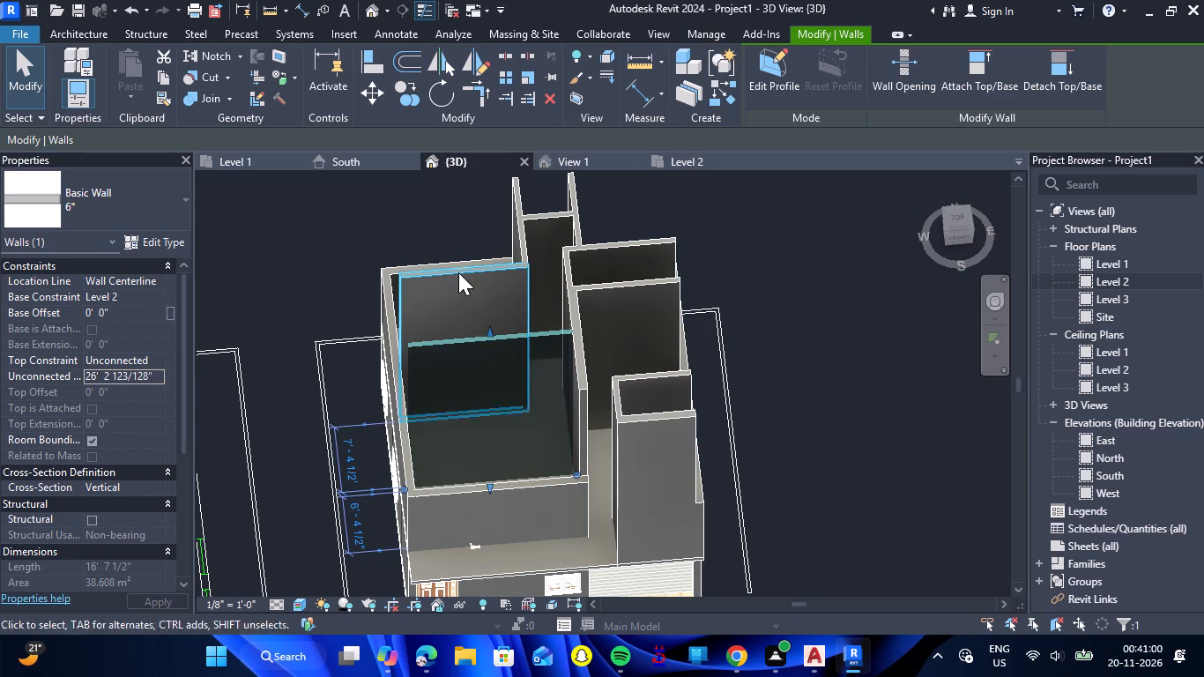
pyautogui.keyDown('ctrl'); pyautogui.click(458, 278); pyautogui.keyUp('ctrl')
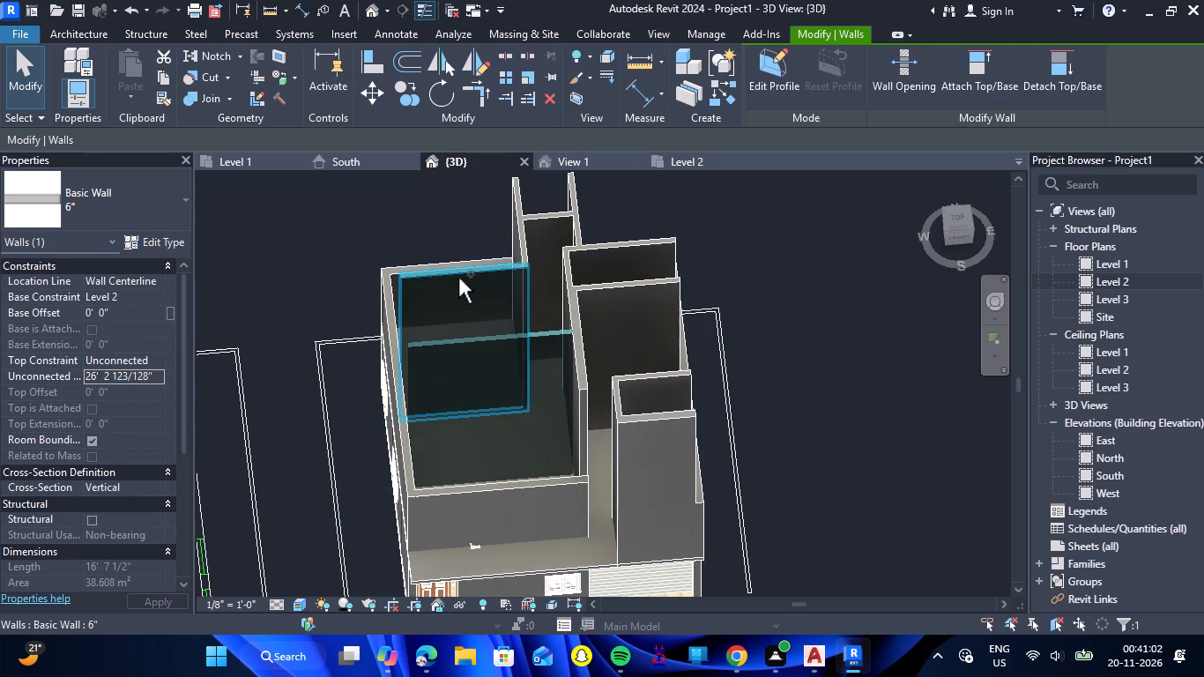
pyautogui.keyDown('ctrl'); pyautogui.click(519, 237); pyautogui.keyUp('ctrl')
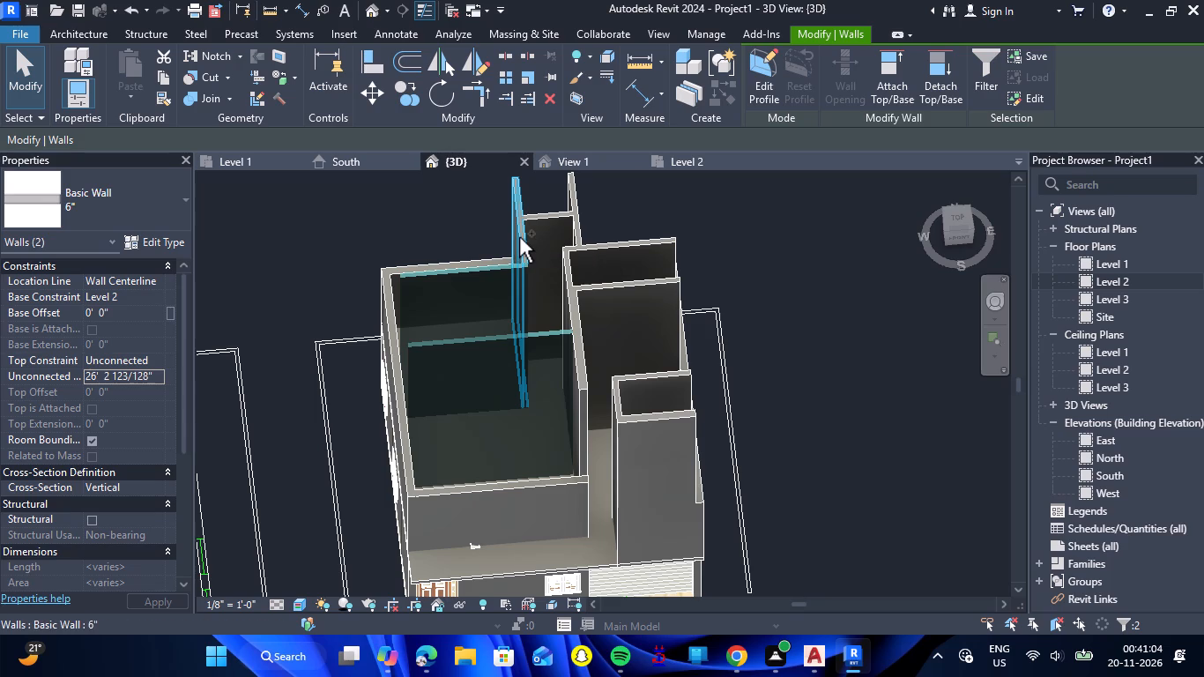
pyautogui.keyDown('ctrl'); pyautogui.click(544, 226); pyautogui.keyUp('ctrl')
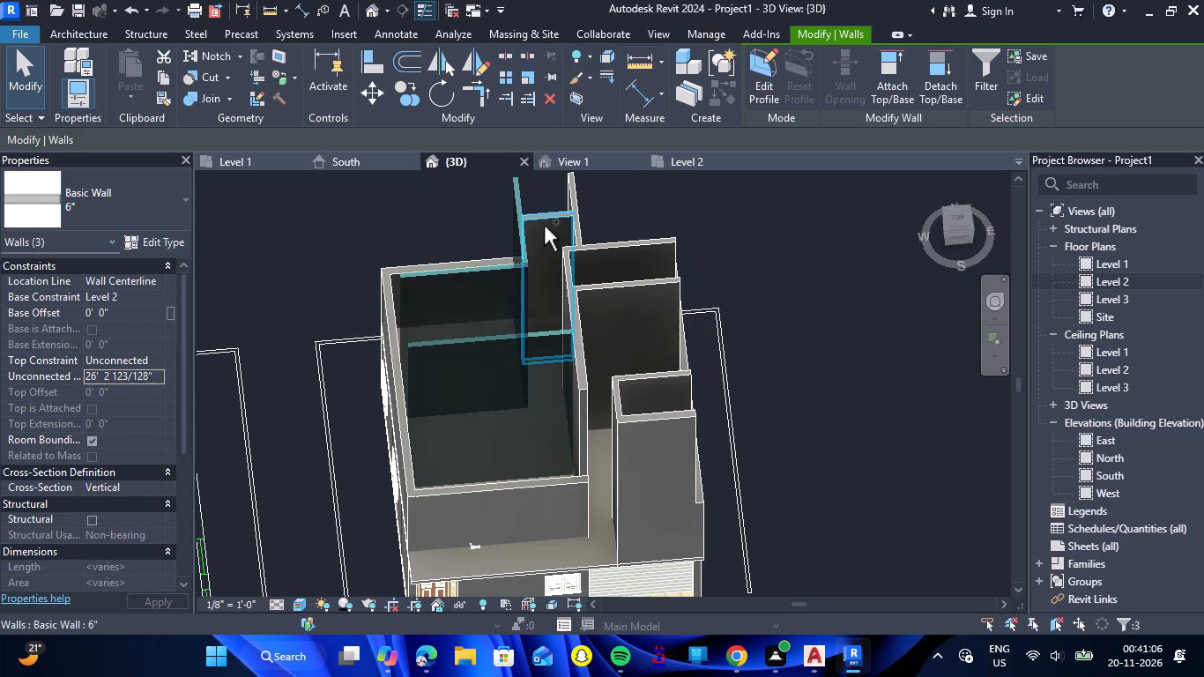
pyautogui.keyDown('ctrl'); pyautogui.click(570, 195); pyautogui.keyUp('ctrl')
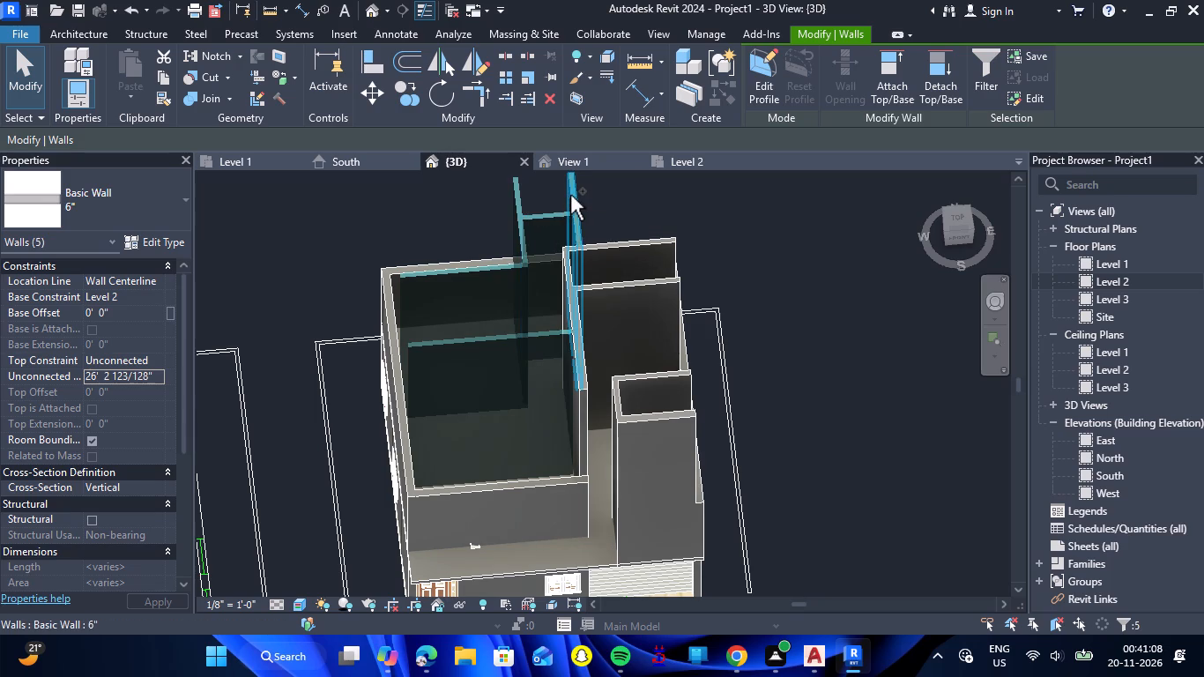
pyautogui.keyDown('ctrl'); pyautogui.click(614, 244); pyautogui.keyUp('ctrl')
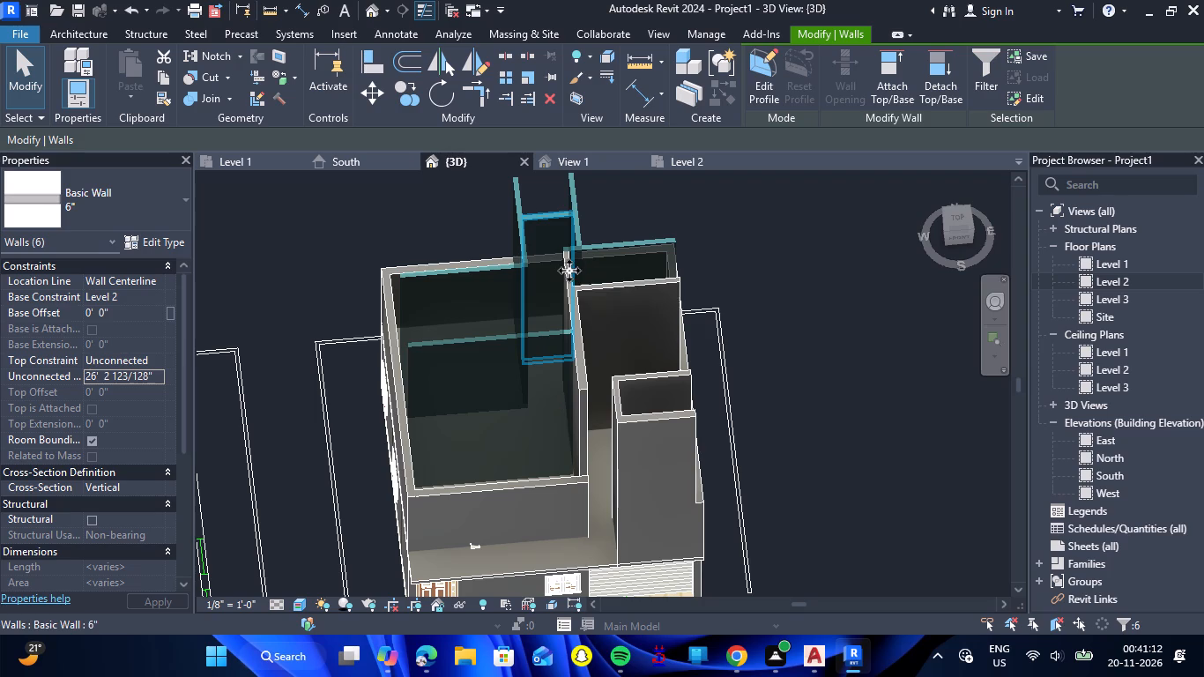
pyautogui.click(157, 378)
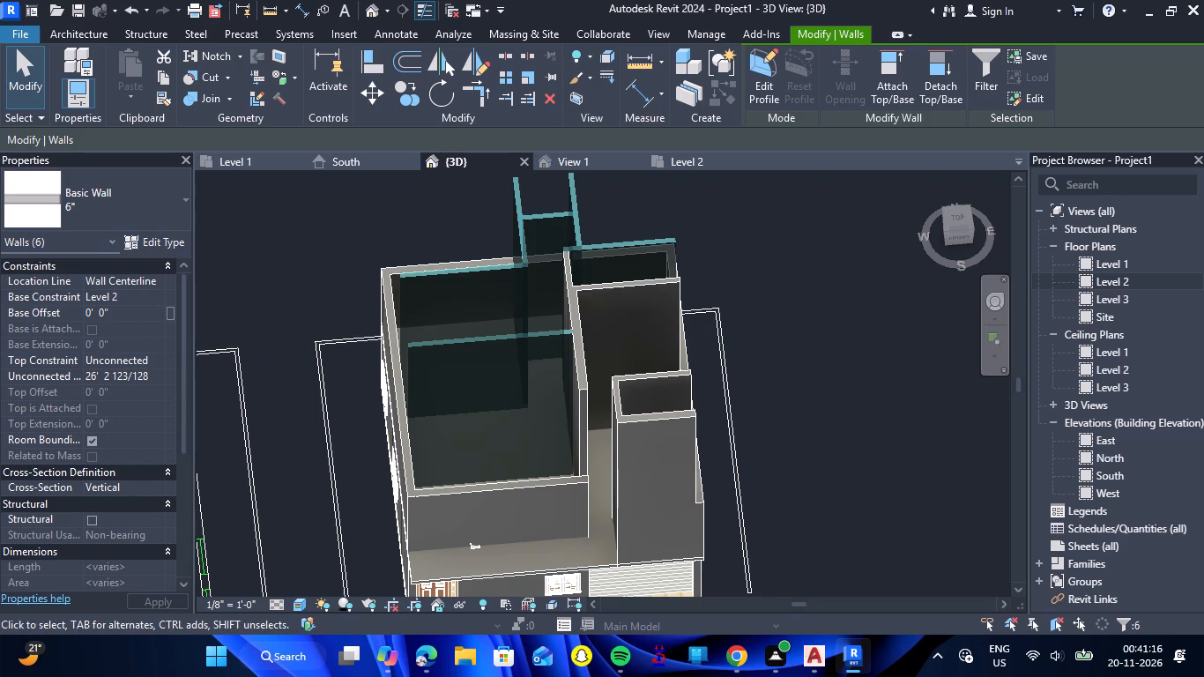
pyautogui.press('BackSpace')
pyautogui.press('BackSpace')
pyautogui.press('BackSpace')
pyautogui.press('BackSpace')
pyautogui.press('BackSpace')
pyautogui.press('BackSpace')
pyautogui.press('BackSpace')
pyautogui.press('BackSpace')
pyautogui.press('BackSpace')
pyautogui.press('BackSpace')
pyautogui.press('BackSpace')
pyautogui.press('BackSpace')
pyautogui.press('BackSpace')
pyautogui.press('BackSpace')
pyautogui.press('BackSpace')
pyautogui.press('BackSpace')
pyautogui.press('BackSpace')
pyautogui.press('BackSpace')
pyautogui.press('BackSpace')
pyautogui.press('BackSpace')
pyautogui.write("10'")
pyautogui.press('6')
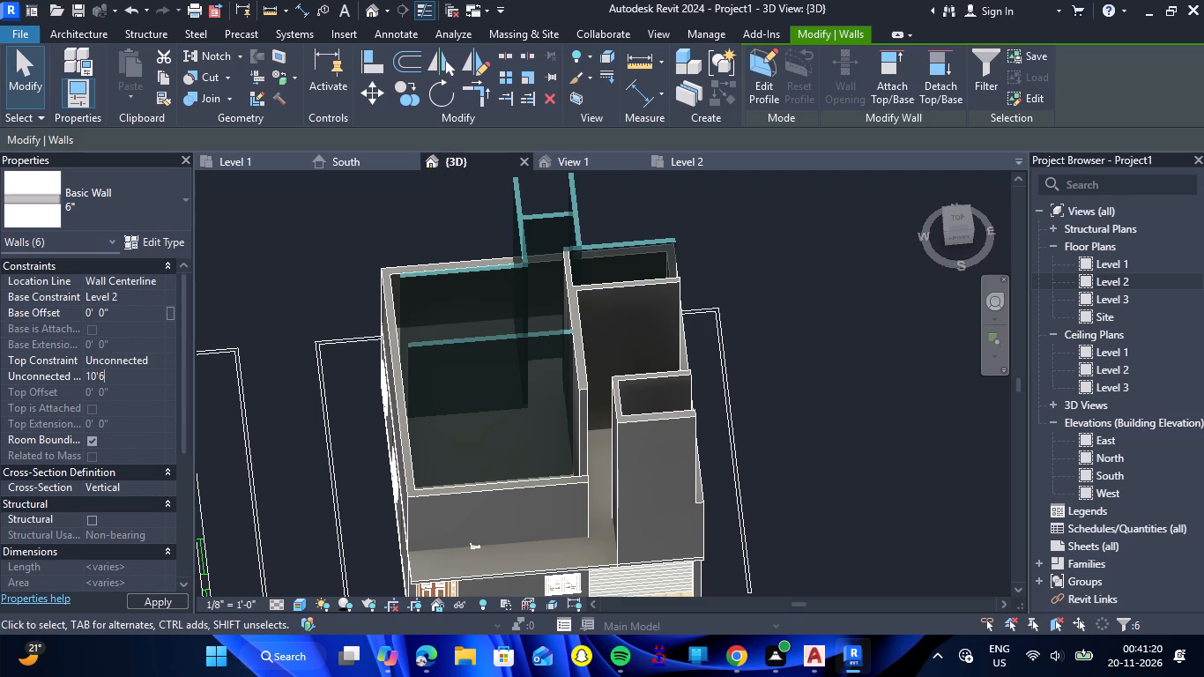
pyautogui.hotkey('shift', '"')
pyautogui.press('Return')
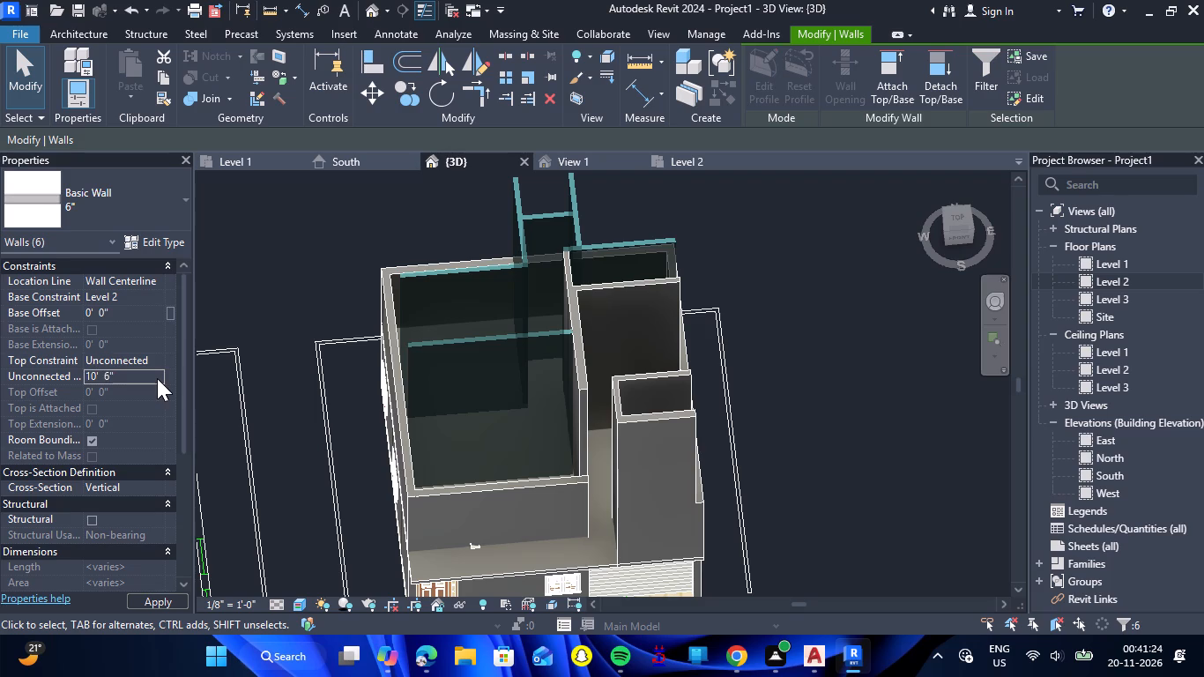
# Set the unconnected height of the southeast bedroom's 10" west wall and north wall, plus the three front bathroom walls, to 10' 6".
pyautogui.click(582, 311)
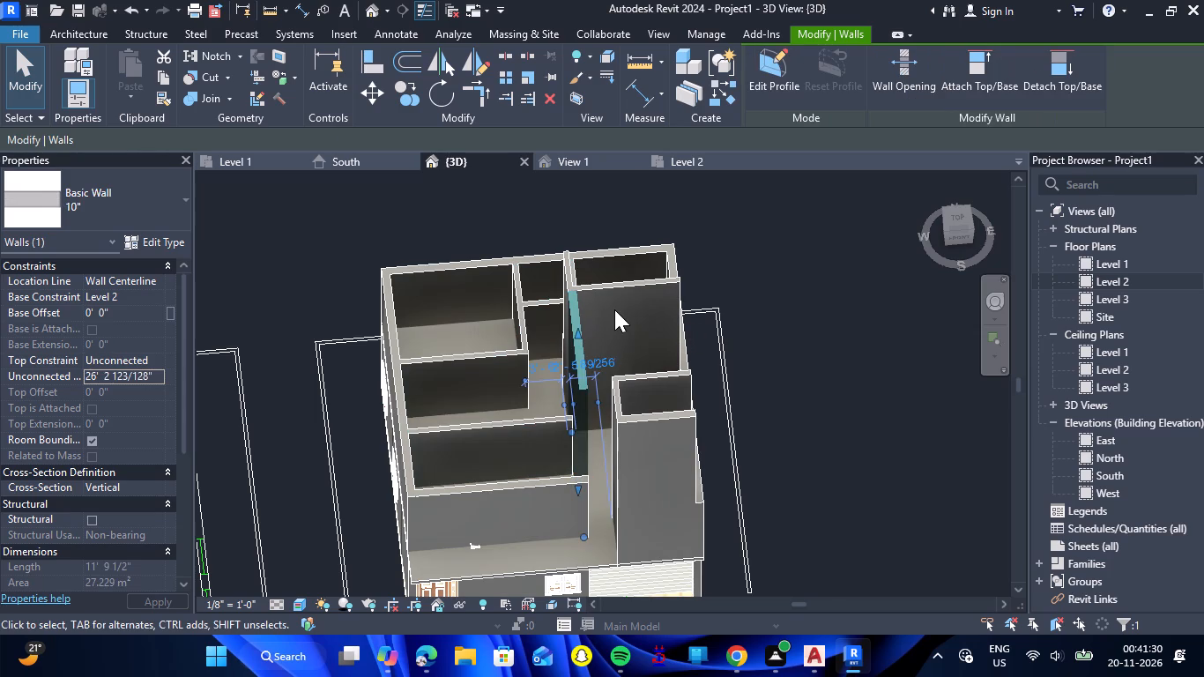
pyautogui.keyDown('ctrl'); pyautogui.click(617, 291); pyautogui.keyUp('ctrl')
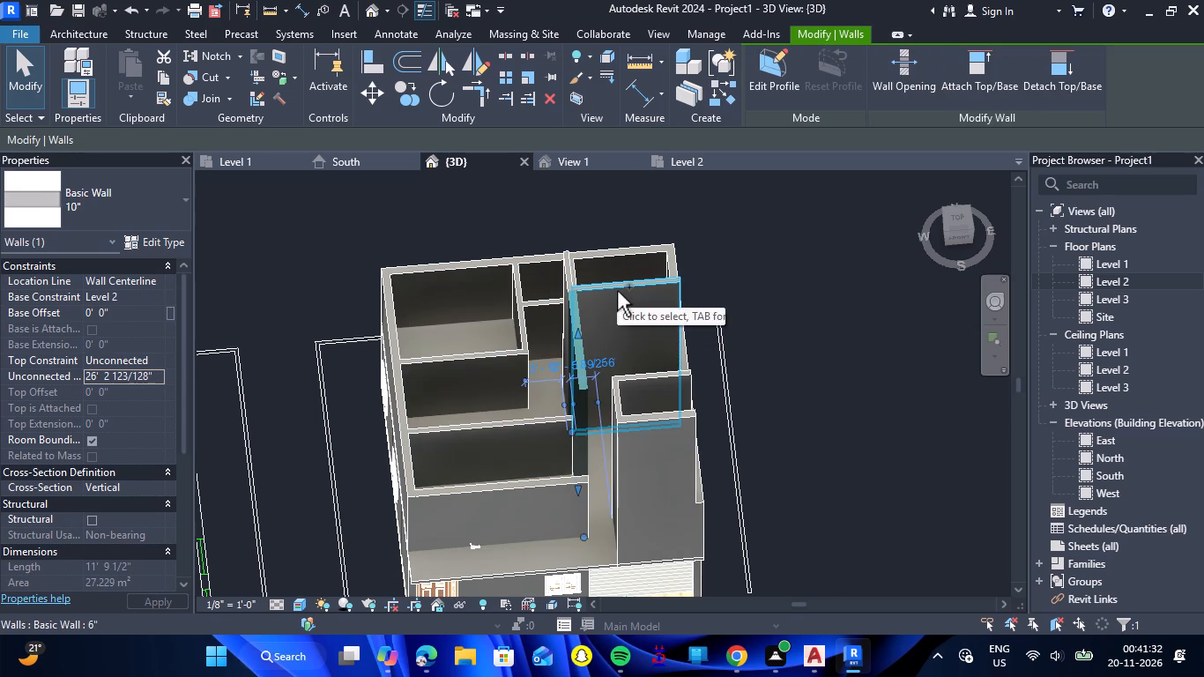
pyautogui.keyDown('ctrl'); pyautogui.click(660, 420); pyautogui.keyUp('ctrl')
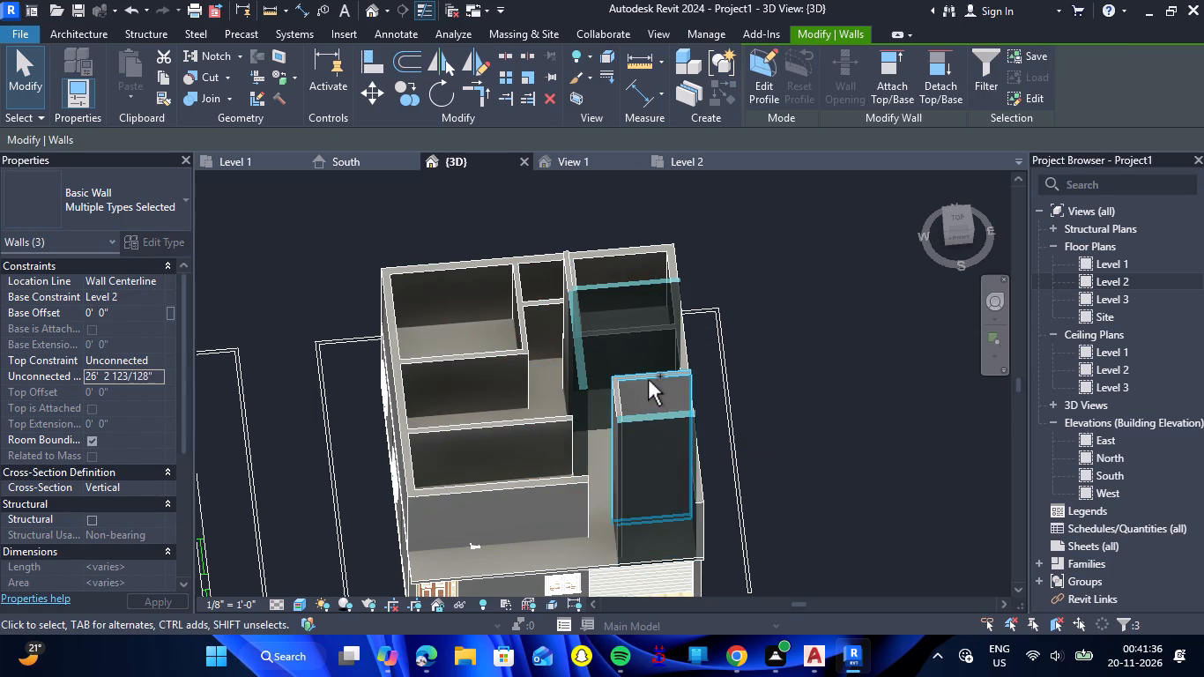
pyautogui.keyDown('ctrl'); pyautogui.click(648, 380); pyautogui.keyUp('ctrl')
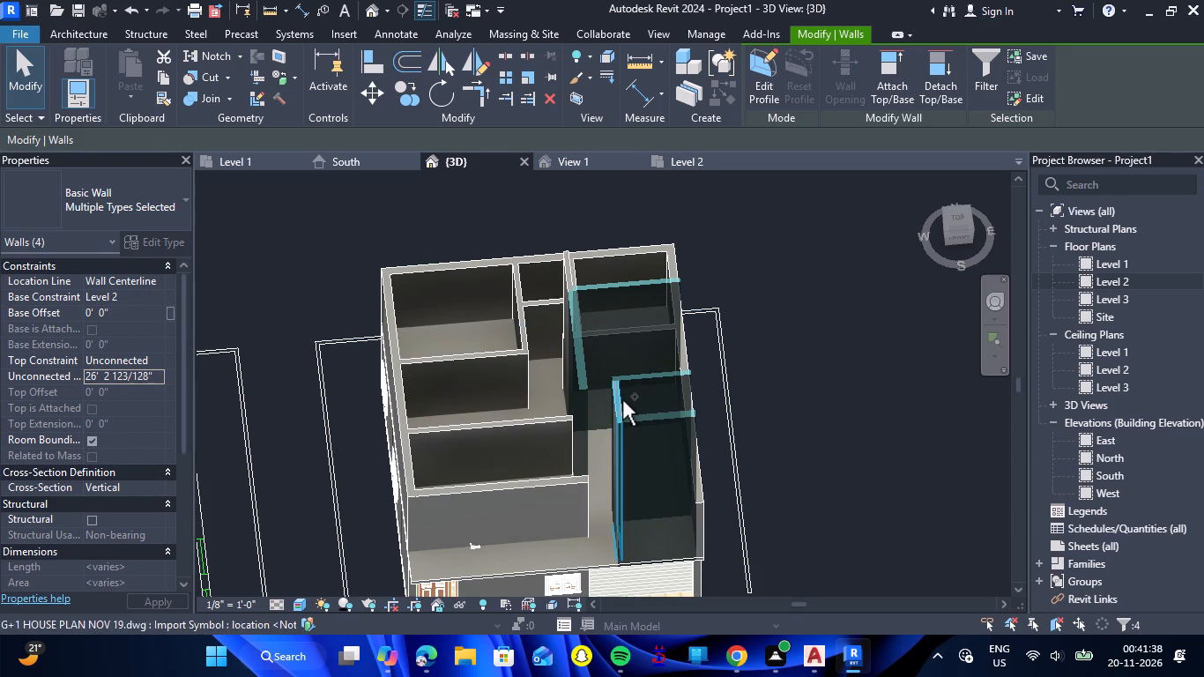
pyautogui.keyDown('ctrl'); pyautogui.click(622, 400); pyautogui.keyUp('ctrl')
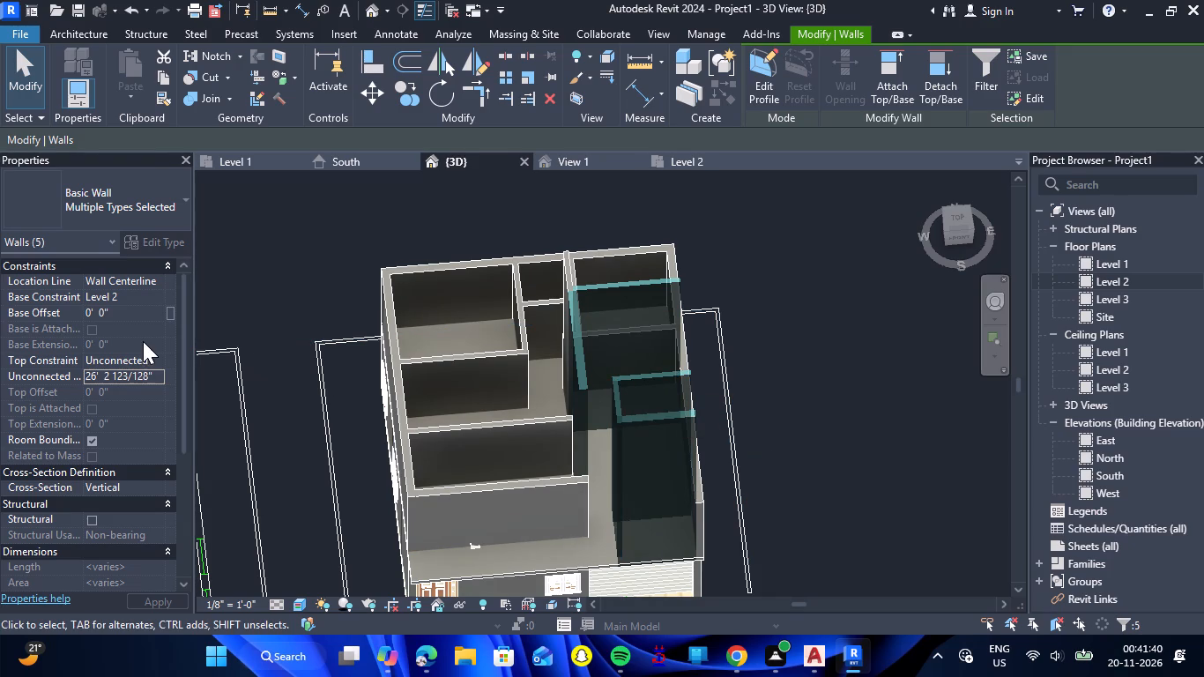
pyautogui.click(155, 373)
pyautogui.press('BackSpace')
pyautogui.press('BackSpace')
pyautogui.press('BackSpace')
pyautogui.press('BackSpace')
pyautogui.press('BackSpace')
pyautogui.press('BackSpace')
pyautogui.press('BackSpace')
pyautogui.press('BackSpace')
pyautogui.press('BackSpace')
pyautogui.press('BackSpace')
pyautogui.press('BackSpace')
pyautogui.press('BackSpace')
pyautogui.press('BackSpace')
pyautogui.press('BackSpace')
pyautogui.press('BackSpace')
pyautogui.press('BackSpace')
pyautogui.press('BackSpace')
pyautogui.press('BackSpace')
pyautogui.press('BackSpace')
pyautogui.press('BackSpace')
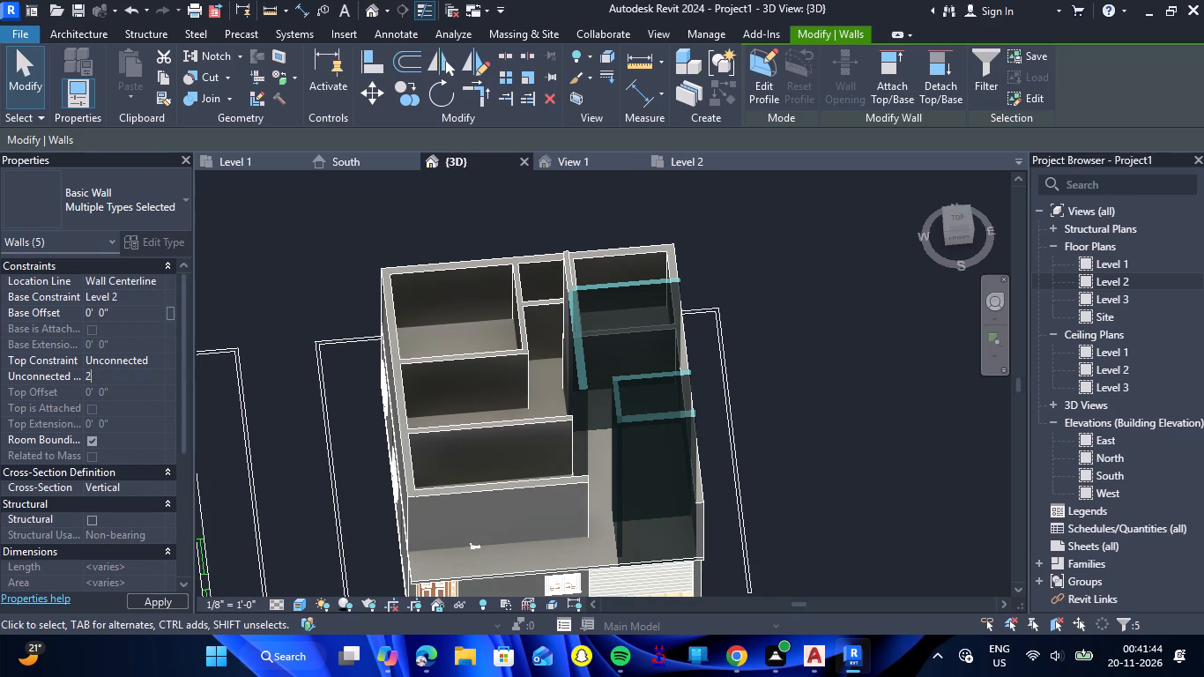
pyautogui.write("10'6")
pyautogui.hotkey('shift', '"')
pyautogui.press('Return')
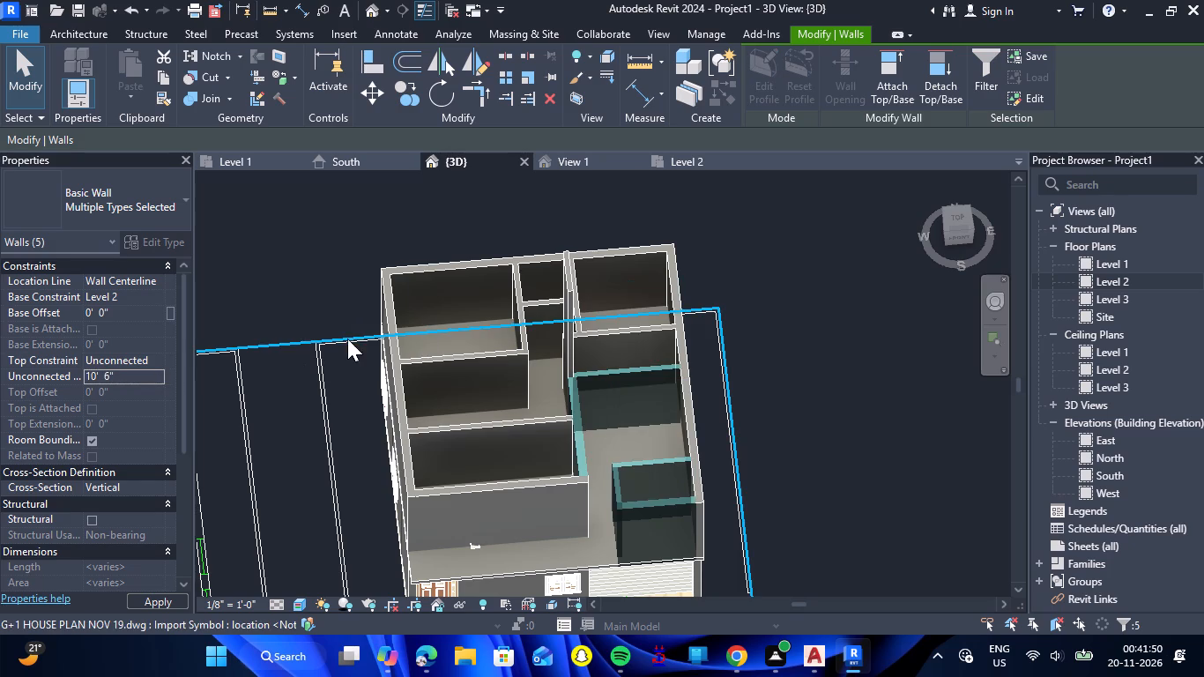
# Set the unconnected height of the short 6" west wall of the bathroom beside the kitchen to 10' 6".
pyautogui.scroll(9, 585, 278)
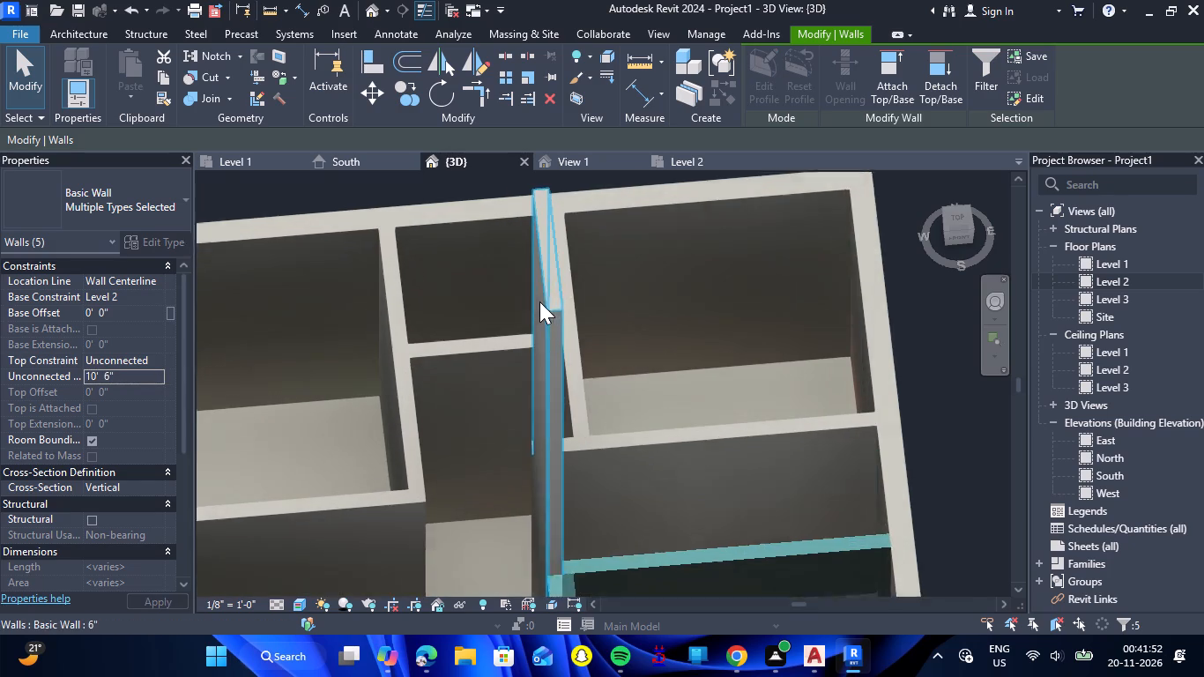
pyautogui.click(556, 302)
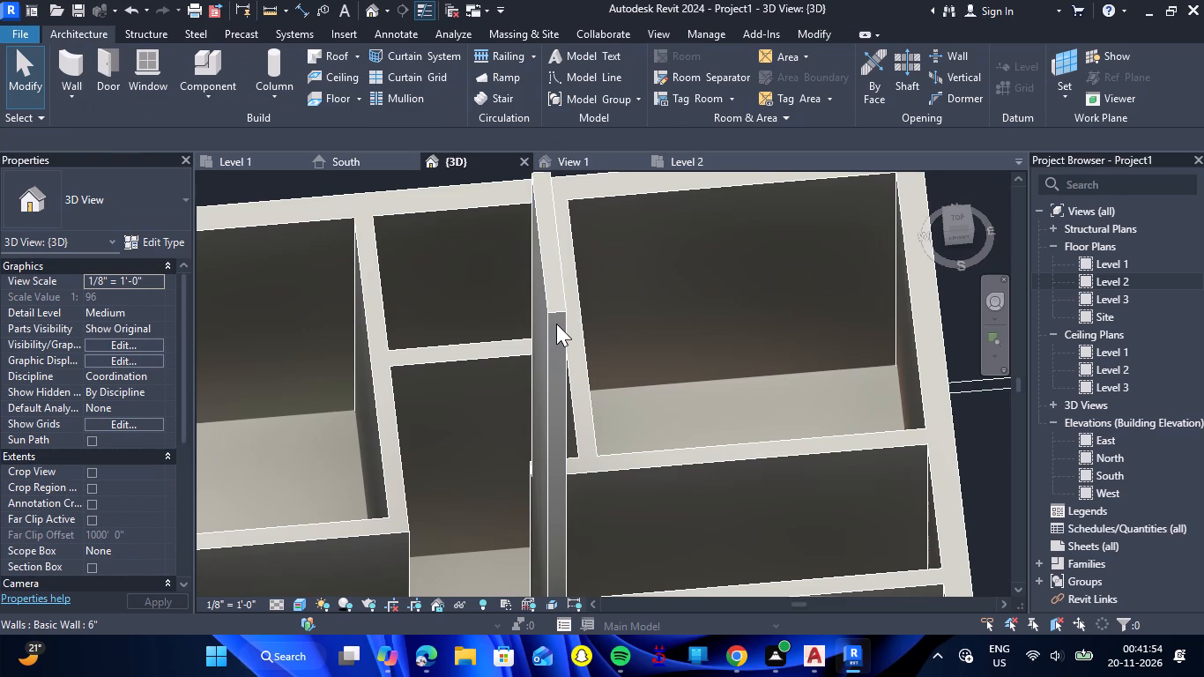
pyautogui.click(559, 307)
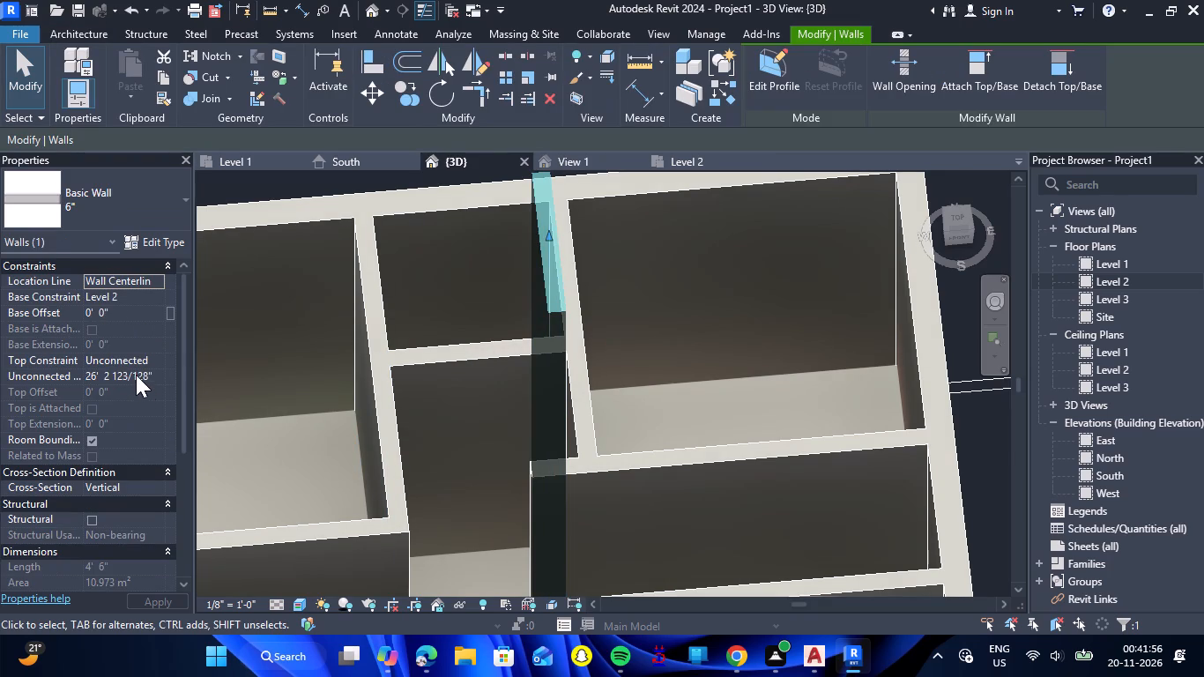
pyautogui.click(158, 379)
pyautogui.press('BackSpace')
pyautogui.press('BackSpace')
pyautogui.press('BackSpace')
pyautogui.press('BackSpace')
pyautogui.press('BackSpace')
pyautogui.press('BackSpace')
pyautogui.press('BackSpace')
pyautogui.press('BackSpace')
pyautogui.press('BackSpace')
pyautogui.press('BackSpace')
pyautogui.press('BackSpace')
pyautogui.press('BackSpace')
pyautogui.press('BackSpace')
pyautogui.press('BackSpace')
pyautogui.press('BackSpace')
pyautogui.press('BackSpace')
pyautogui.press('BackSpace')
pyautogui.press('BackSpace')
pyautogui.press('BackSpace')
pyautogui.press('BackSpace')
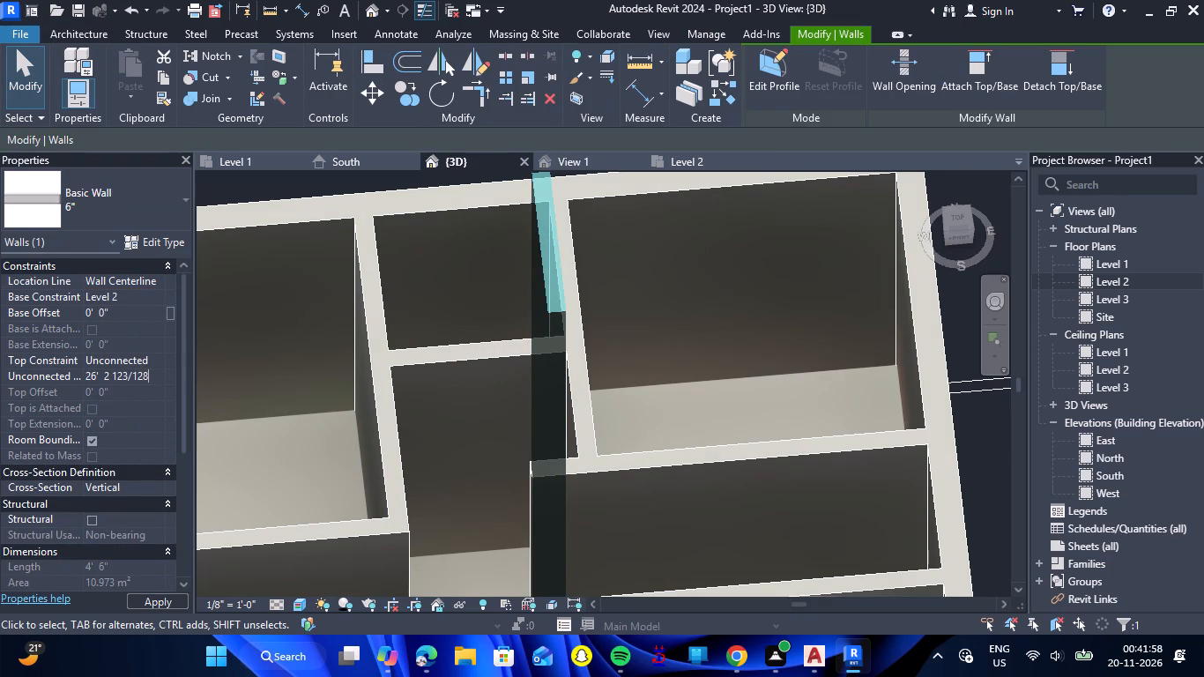
pyautogui.write("10'6")
pyautogui.hotkey('shift', '"')
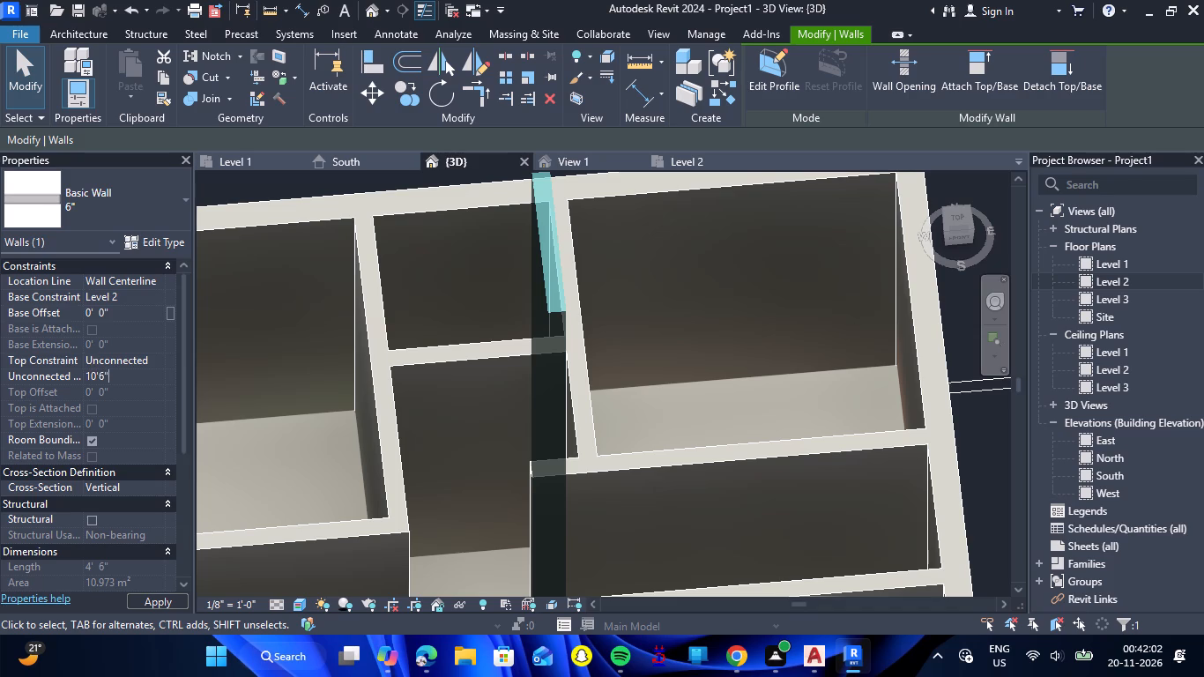
pyautogui.press('Return')
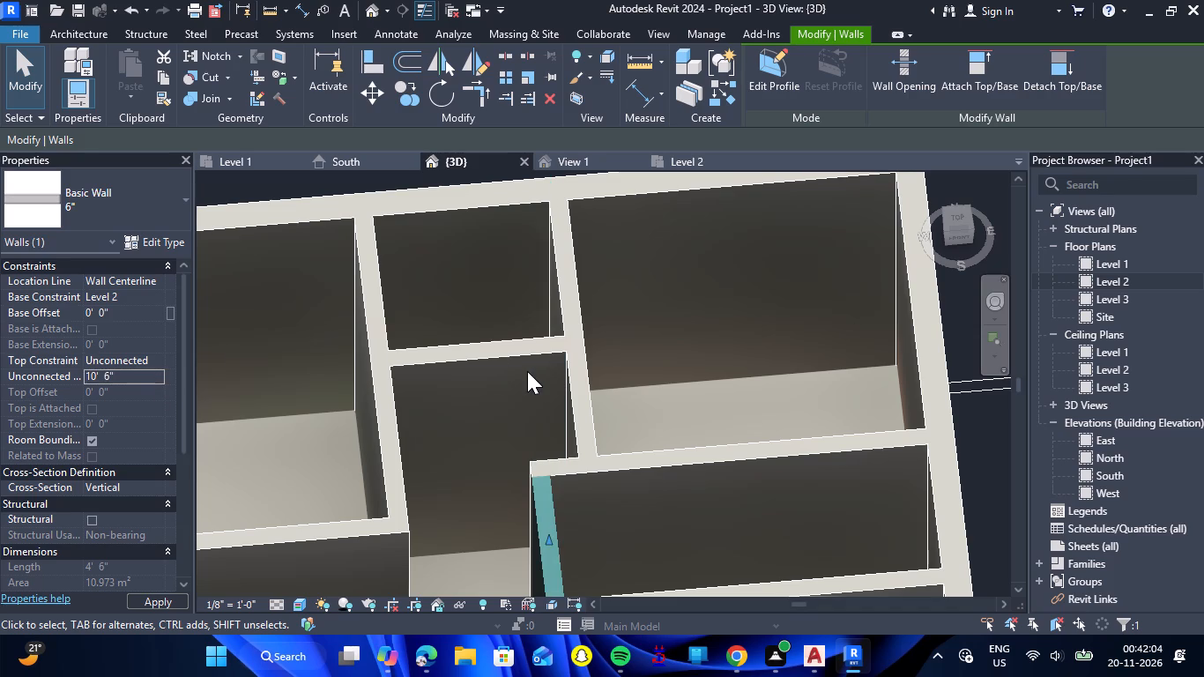
pyautogui.scroll(-9, 477, 359)
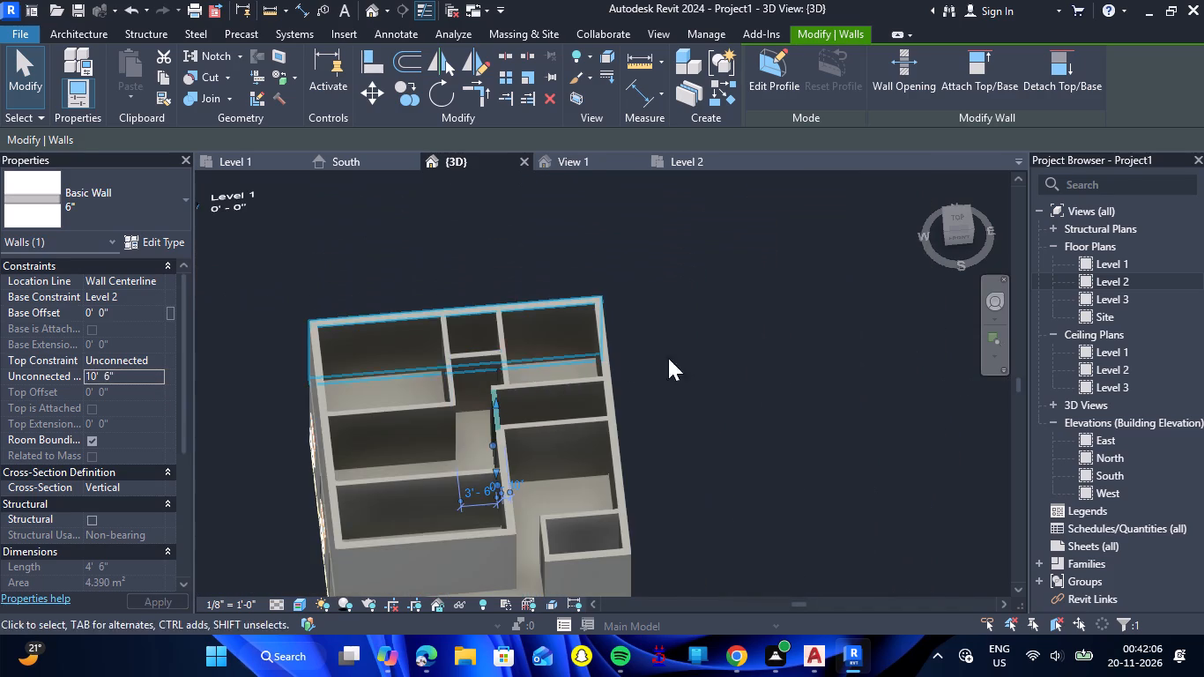
pyautogui.click(730, 358)
# Open the Level 2 floor plan and examine the balcony area in front of the staircase.
pyautogui.scroll(-4, 618, 311)
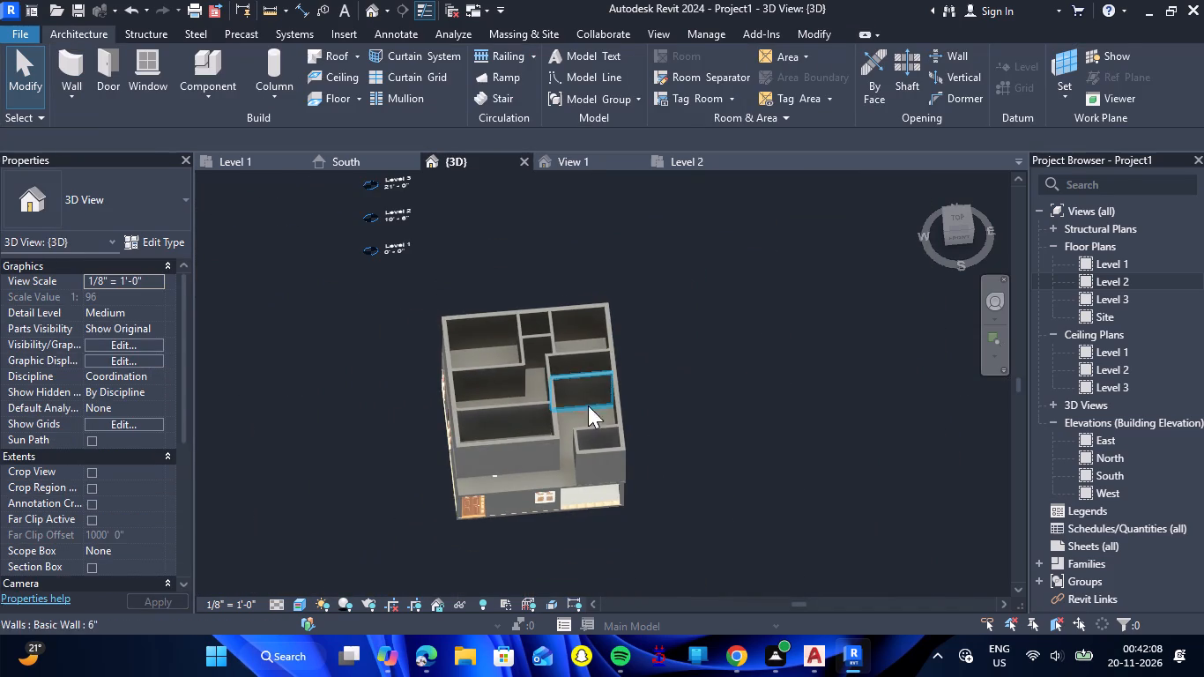
pyautogui.scroll(5, 583, 413)
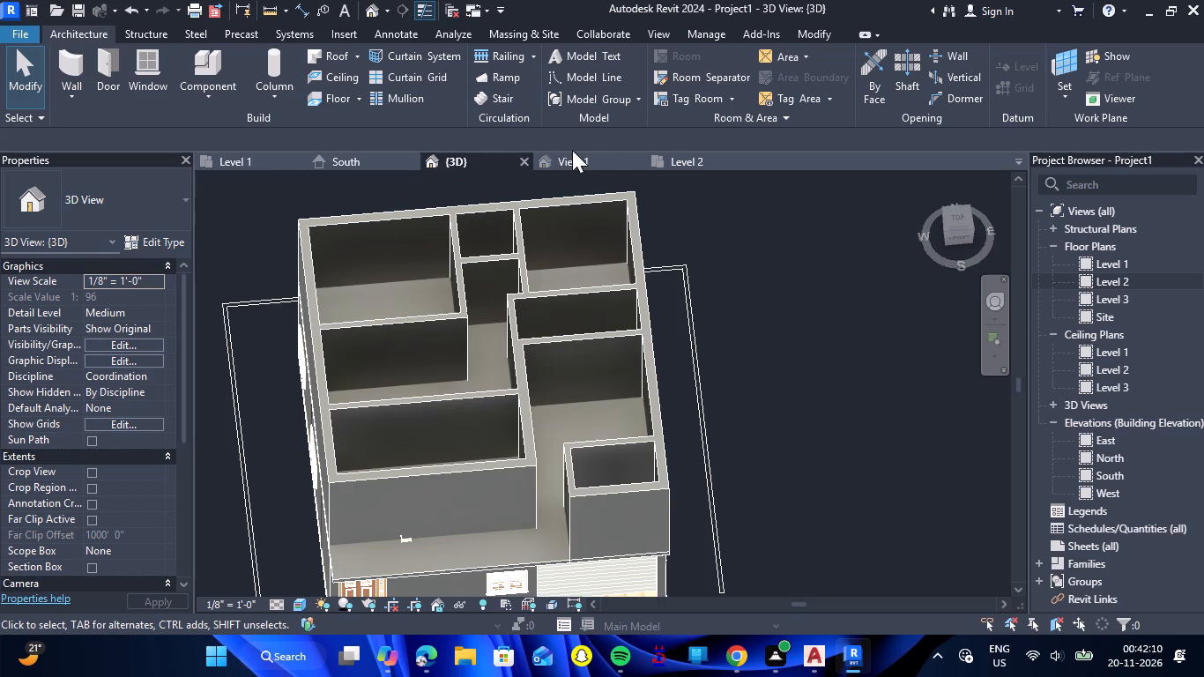
pyautogui.click(671, 163)
pyautogui.scroll(-11, 507, 272)
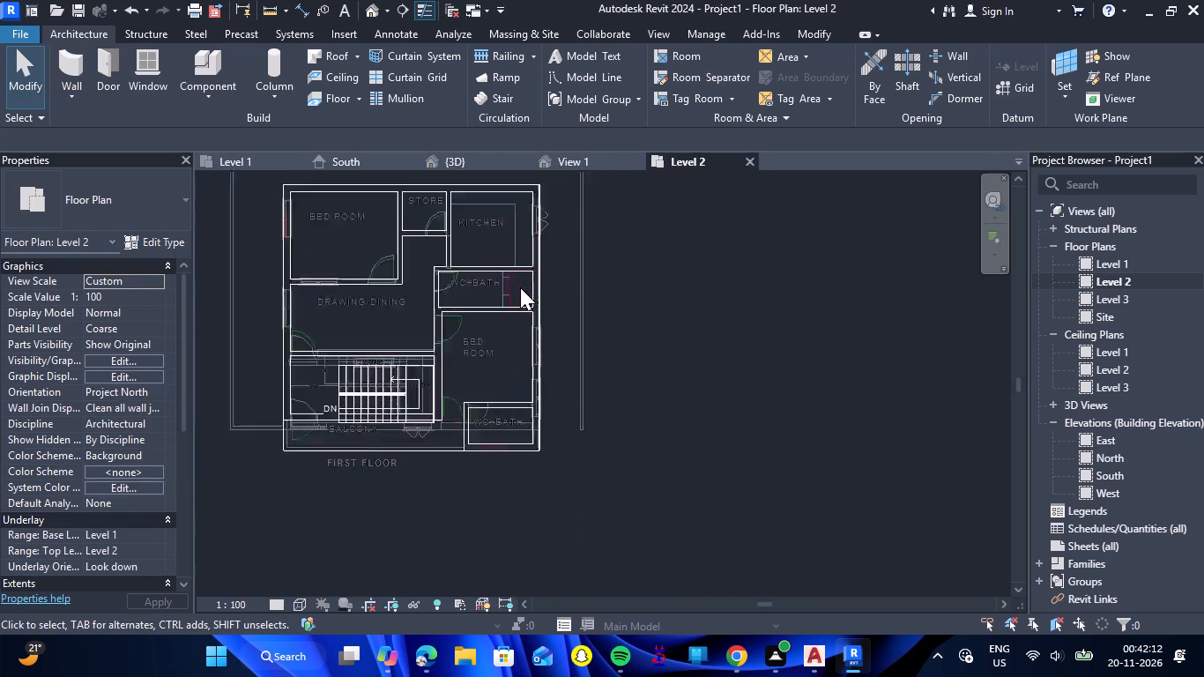
pyautogui.scroll(-4, 520, 287)
pyautogui.scroll(4, 357, 199)
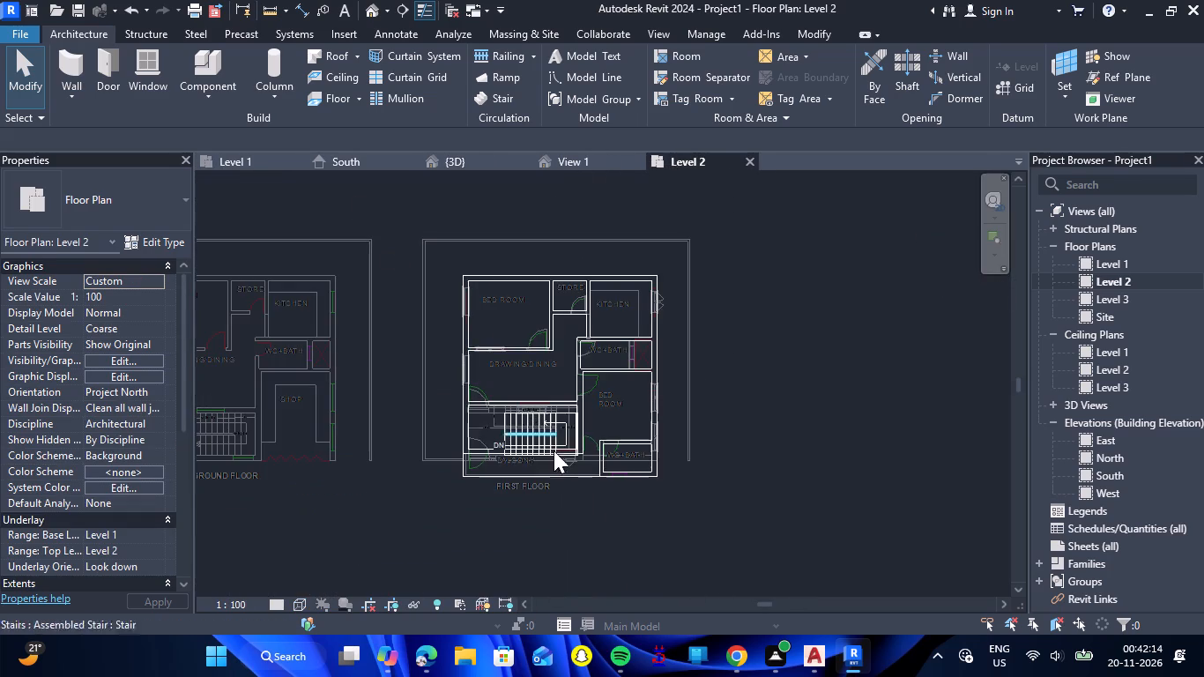
pyautogui.scroll(6, 568, 477)
pyautogui.scroll(3, 316, 471)
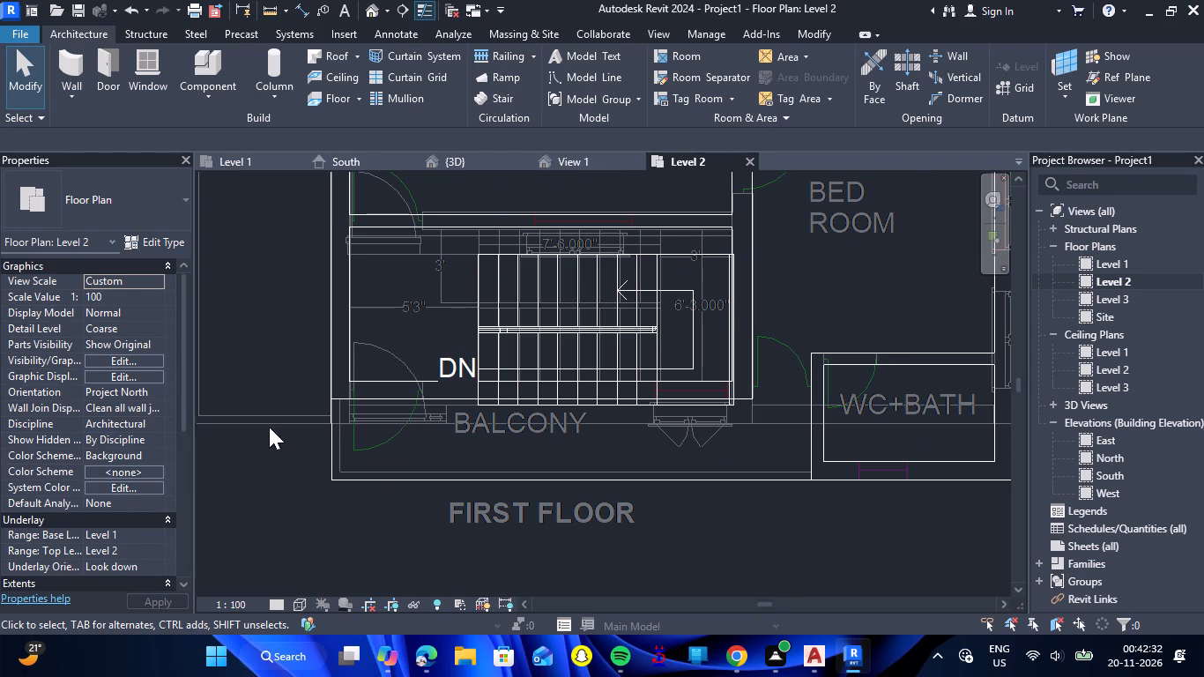
# Start a new wall and duplicate the 6" Basic Wall type under the name 4".
pyautogui.doubleClick(73, 98)
pyautogui.click(75, 68)
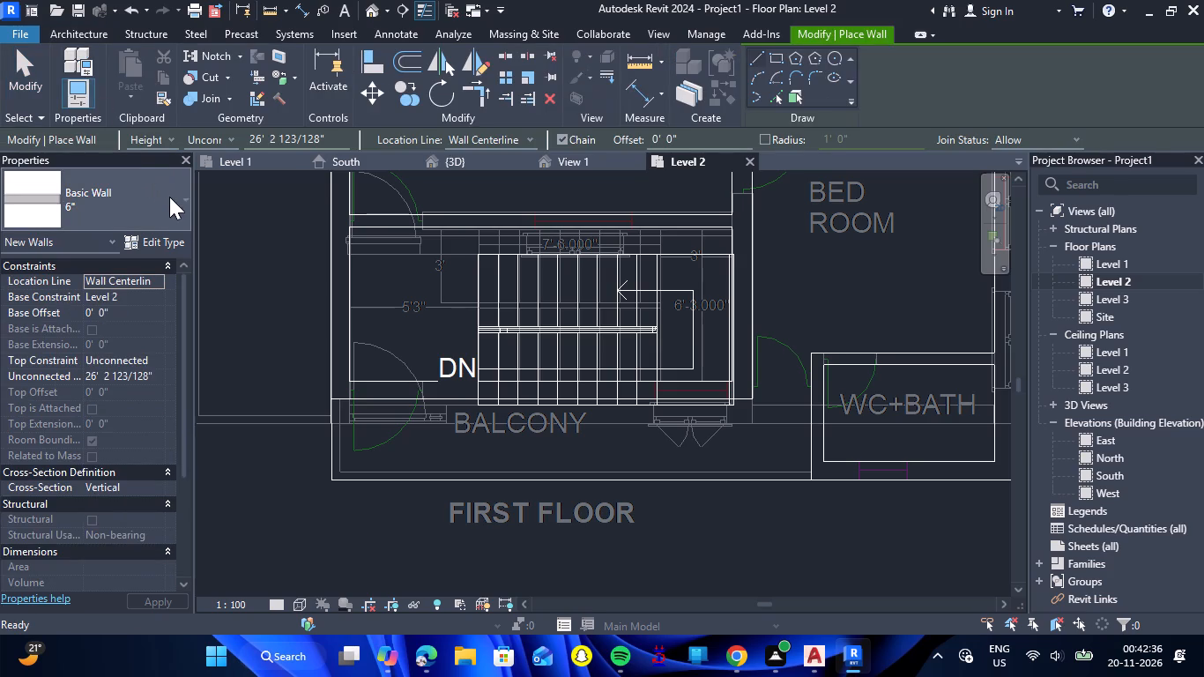
pyautogui.click(185, 200)
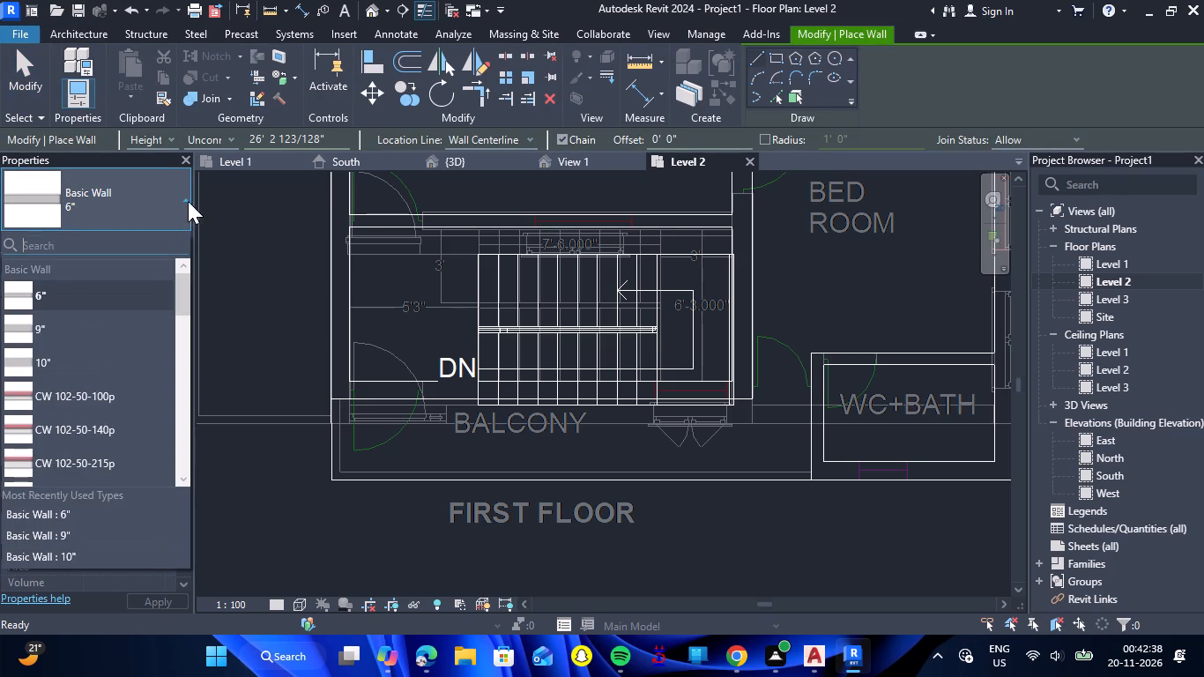
pyautogui.doubleClick(189, 198)
pyautogui.doubleClick(186, 204)
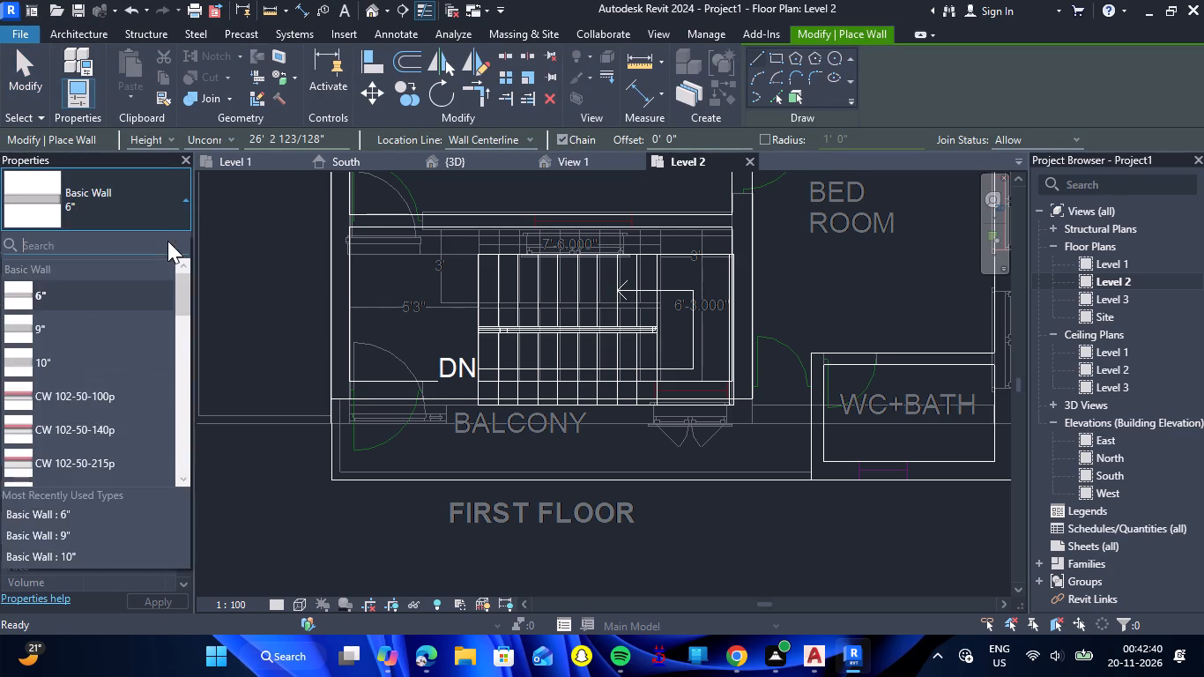
pyautogui.click(225, 239)
pyautogui.press('Escape')
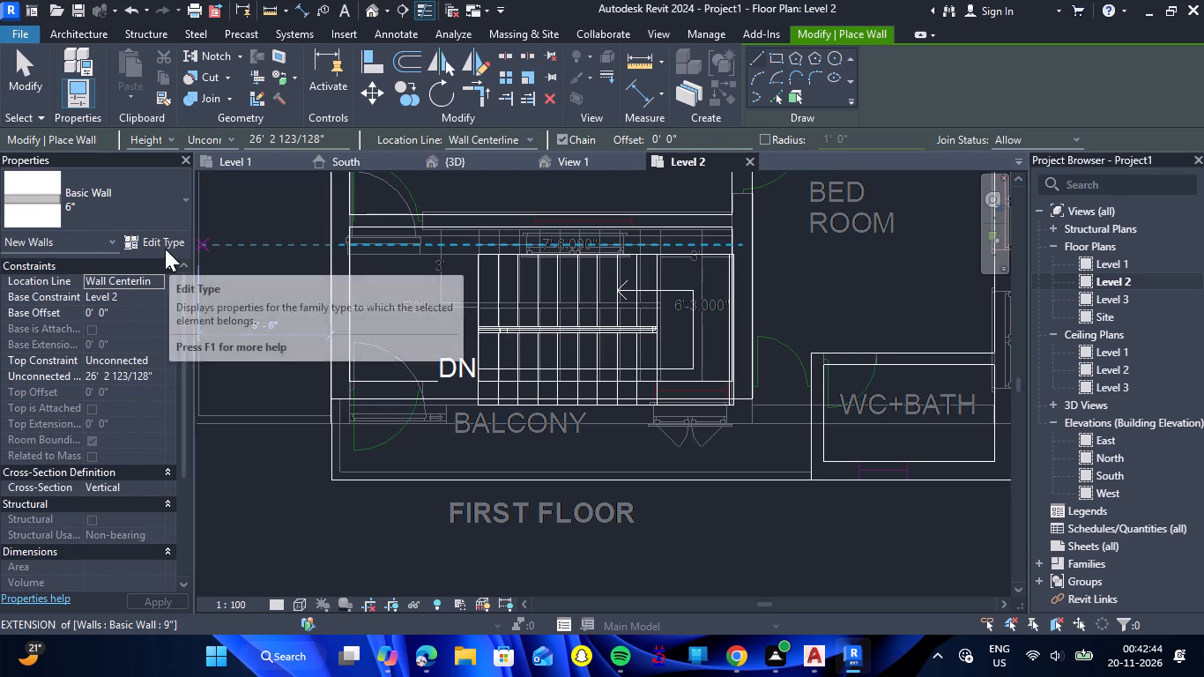
pyautogui.click(165, 245)
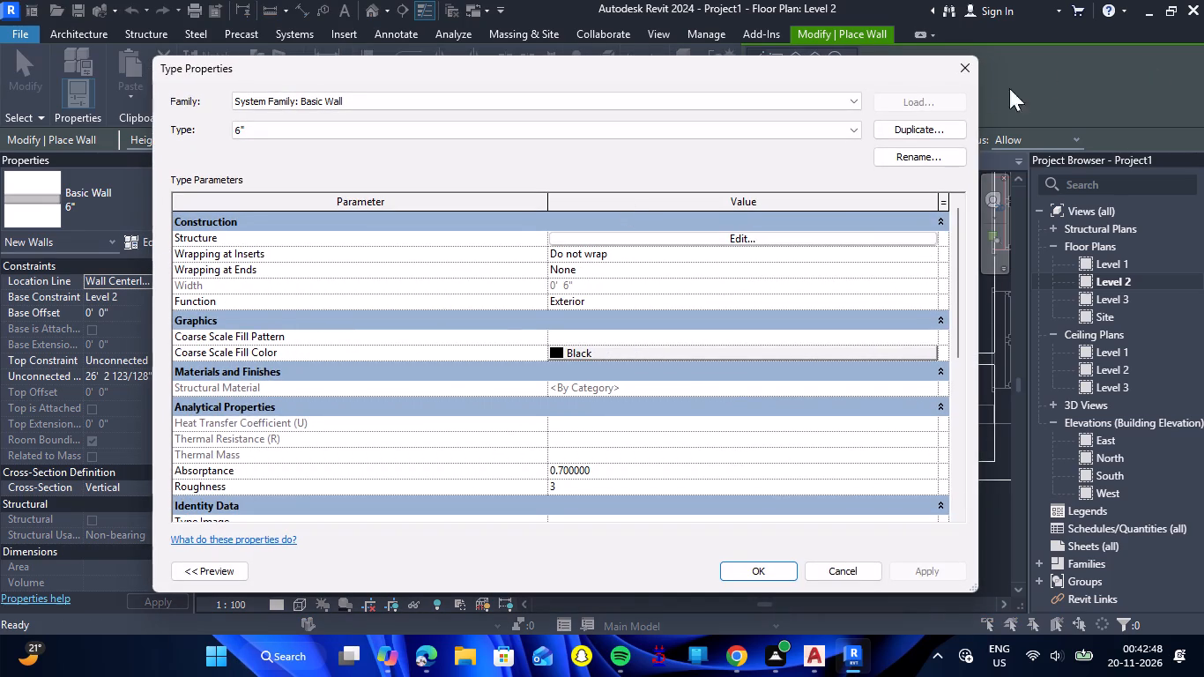
pyautogui.click(911, 125)
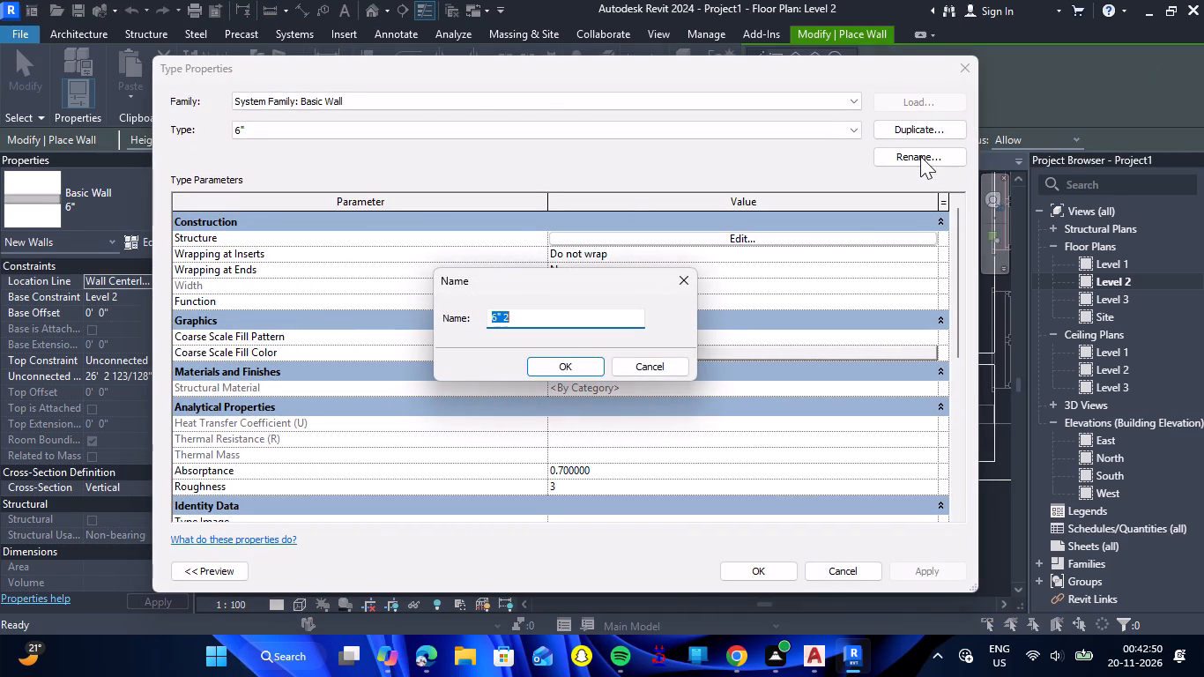
pyautogui.press('4')
pyautogui.press("'")
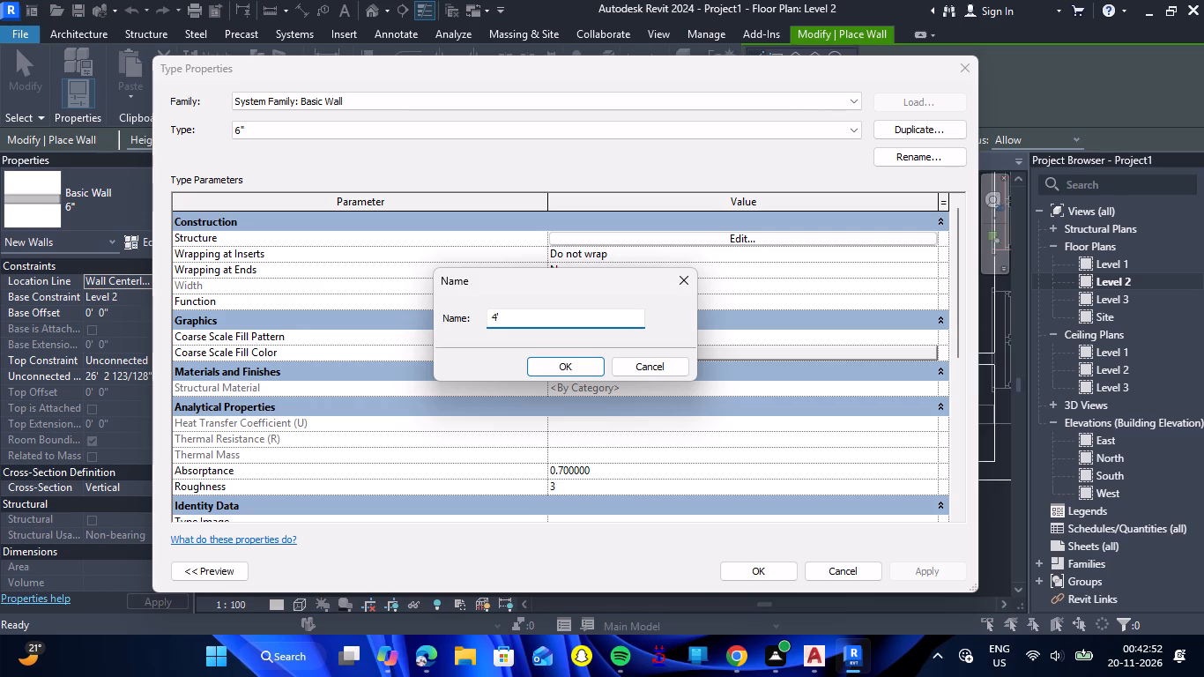
pyautogui.press('BackSpace')
pyautogui.hotkey('shift', '"')
pyautogui.press('Return')
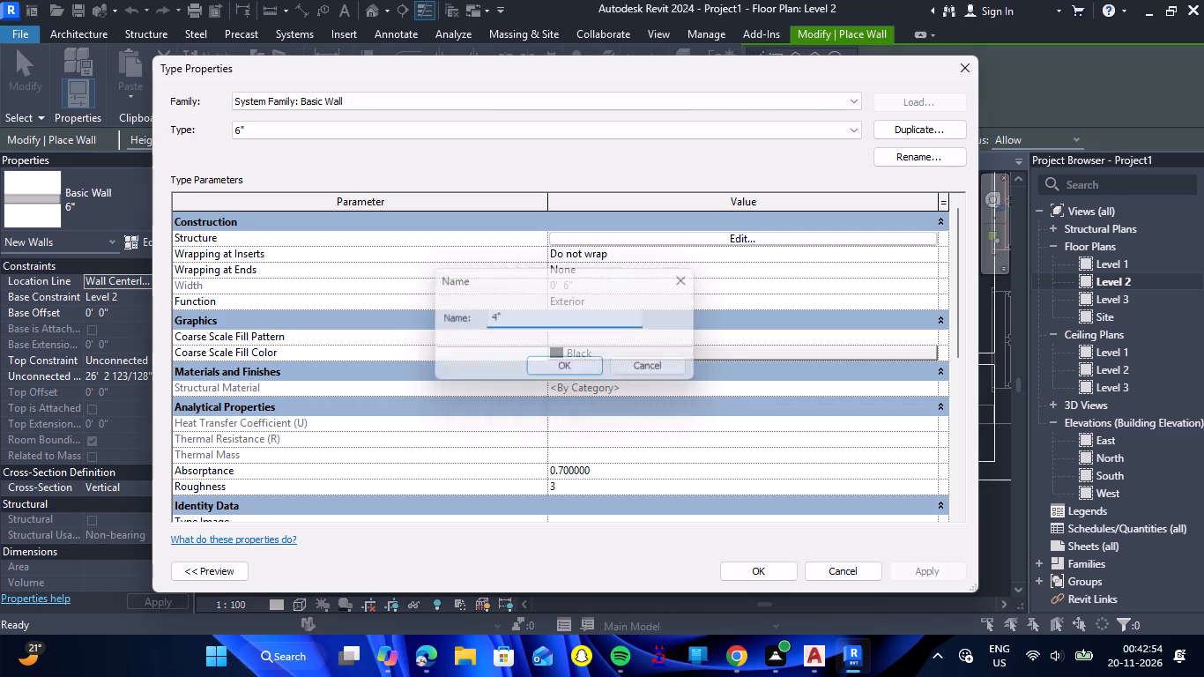
# Set the structure layer thickness of the 4" wall type to 4" and accept the type for the new wall.
pyautogui.click(771, 242)
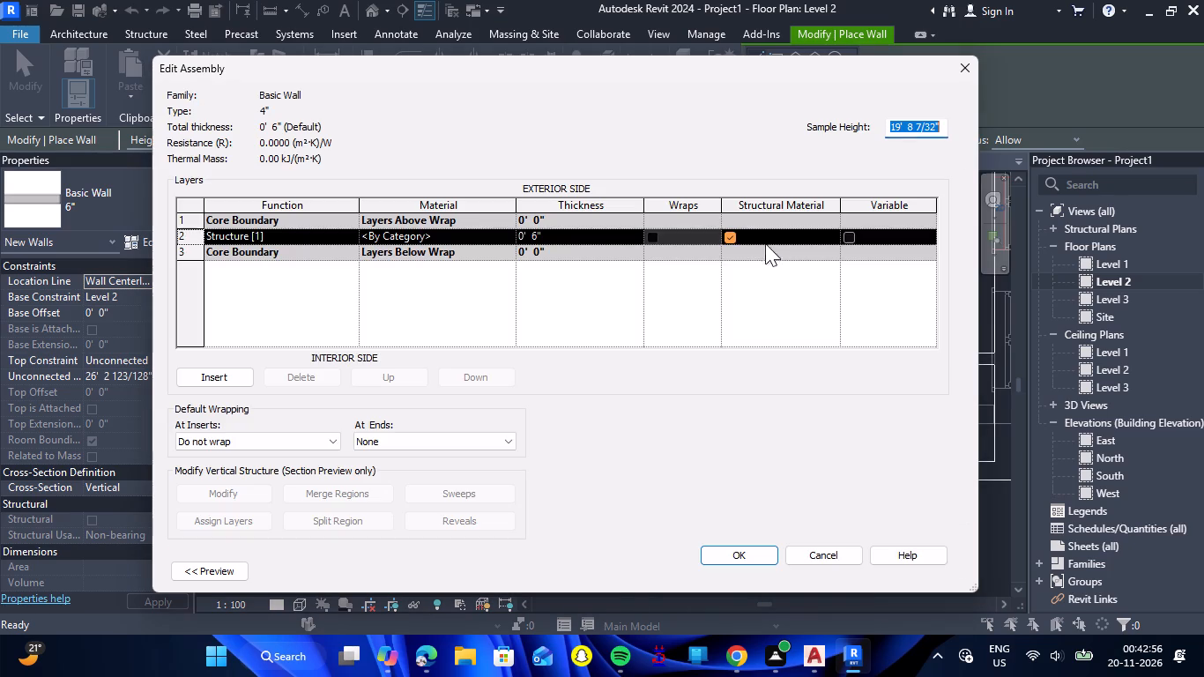
pyautogui.click(575, 238)
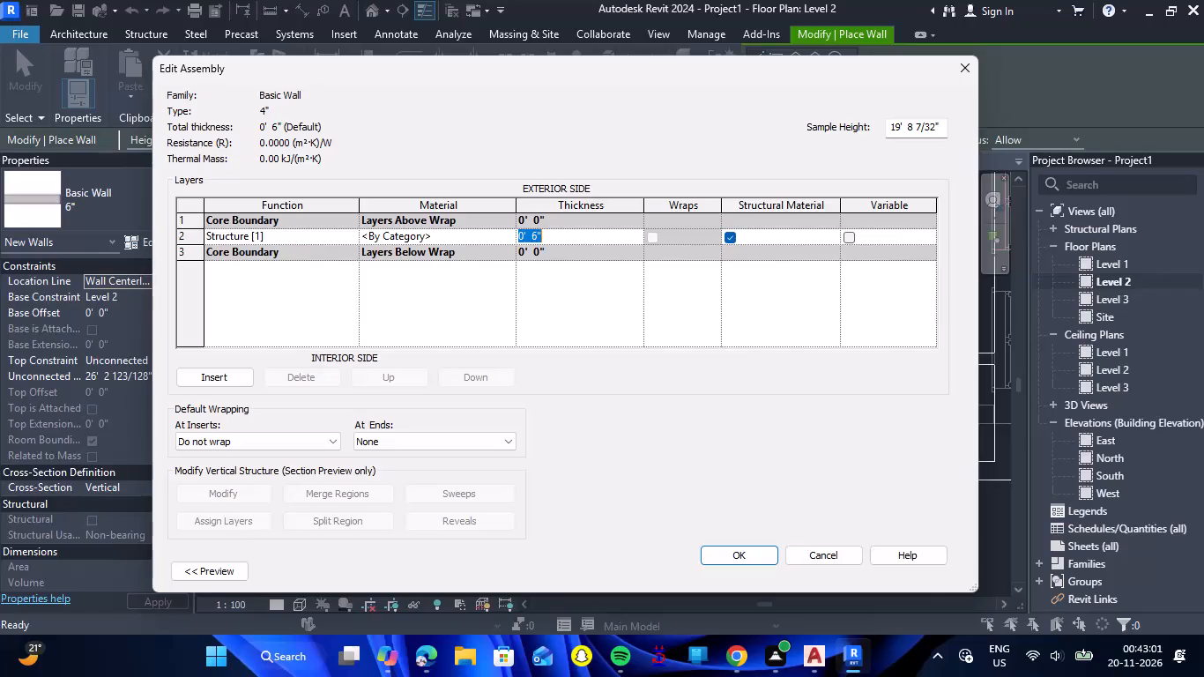
pyautogui.press('4')
pyautogui.hotkey('shift', '"')
pyautogui.press('Return')
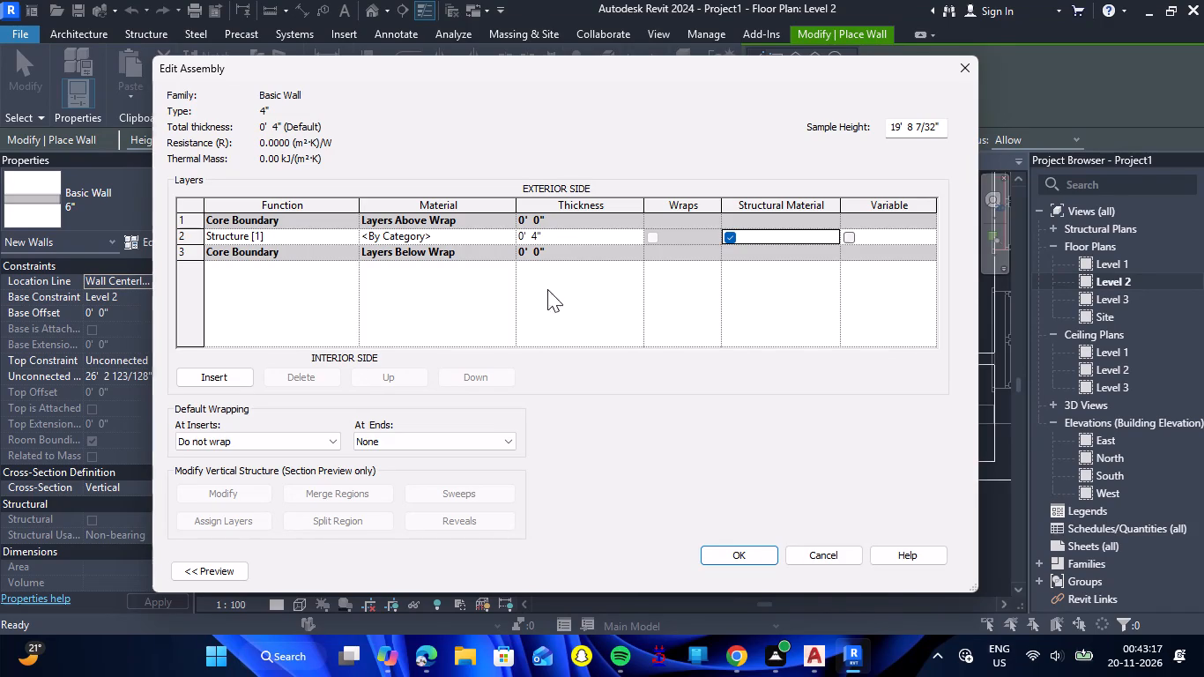
pyautogui.click(749, 549)
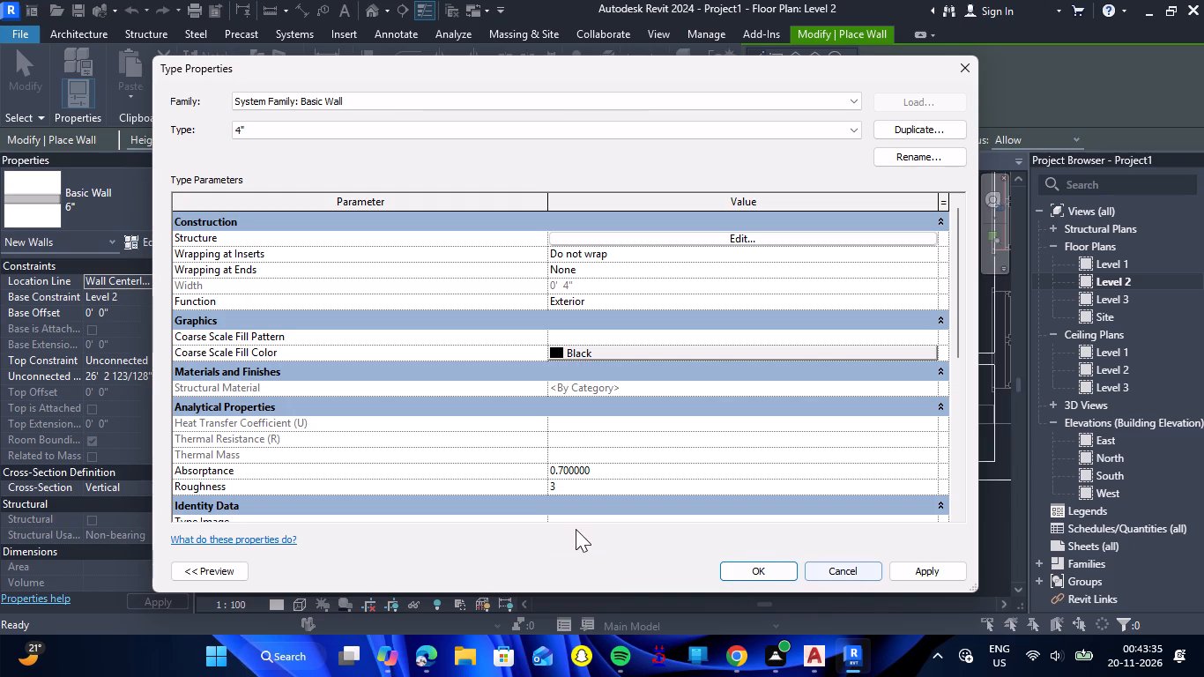
pyautogui.click(754, 577)
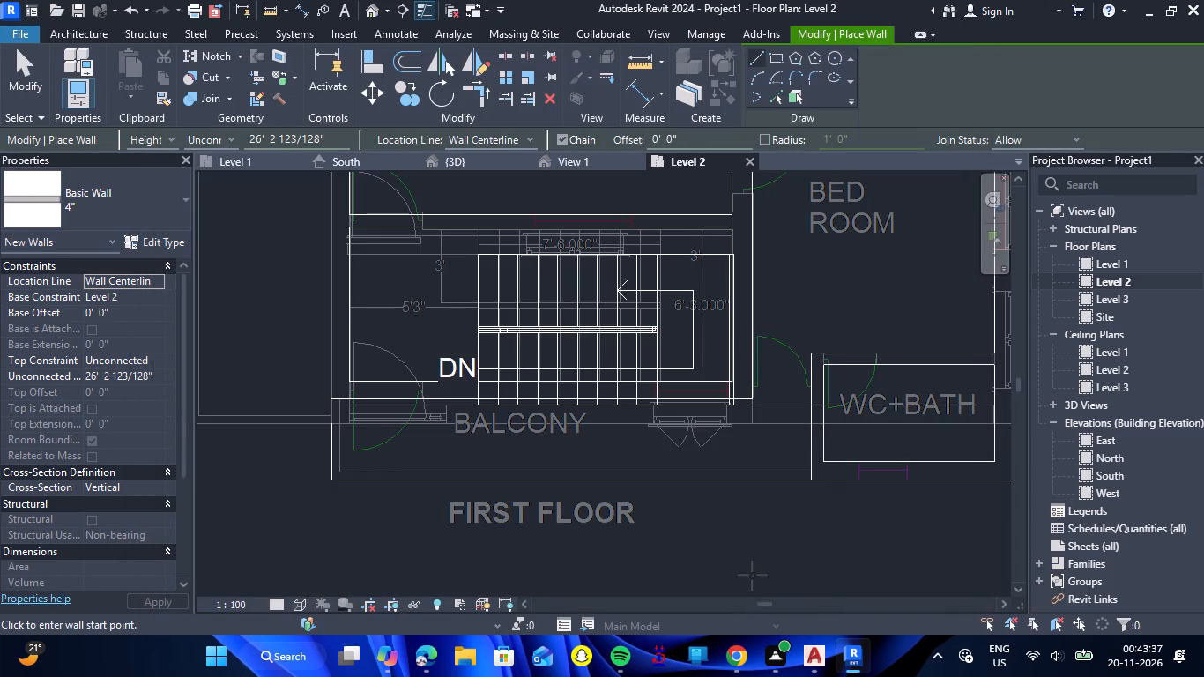
# Draw a 4" wall about 3' 4" long along the balcony's west edge, from the exterior wall to the floor's south edge.
pyautogui.scroll(10, 345, 424)
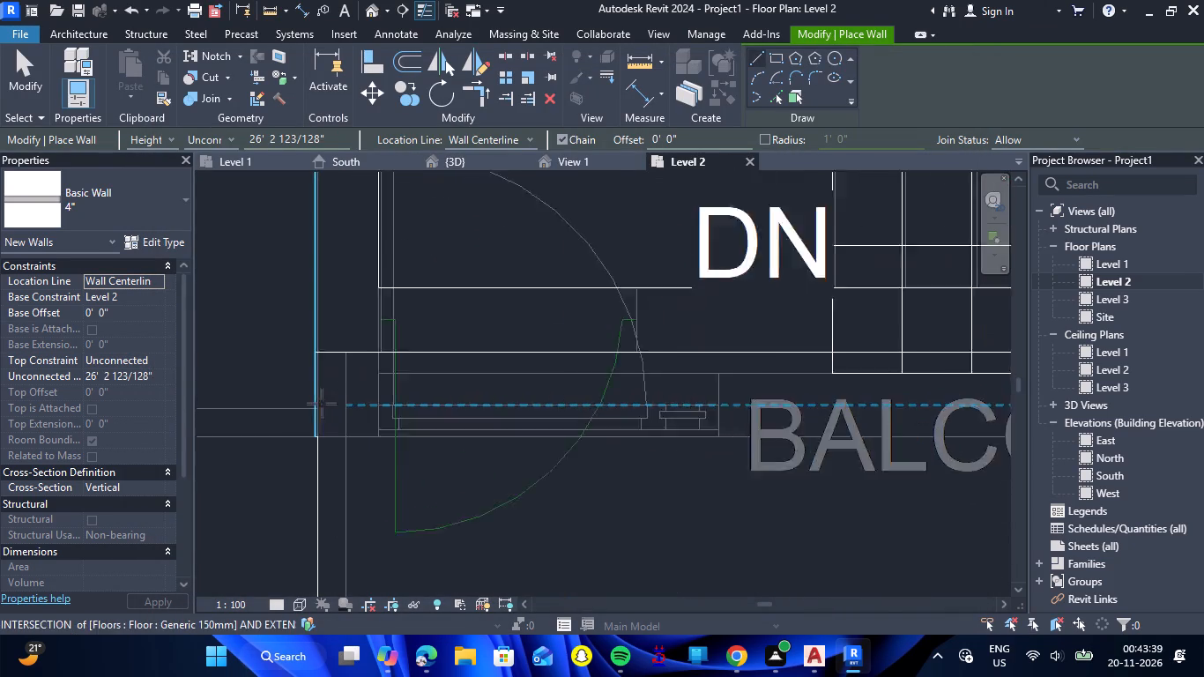
pyautogui.doubleClick(331, 345)
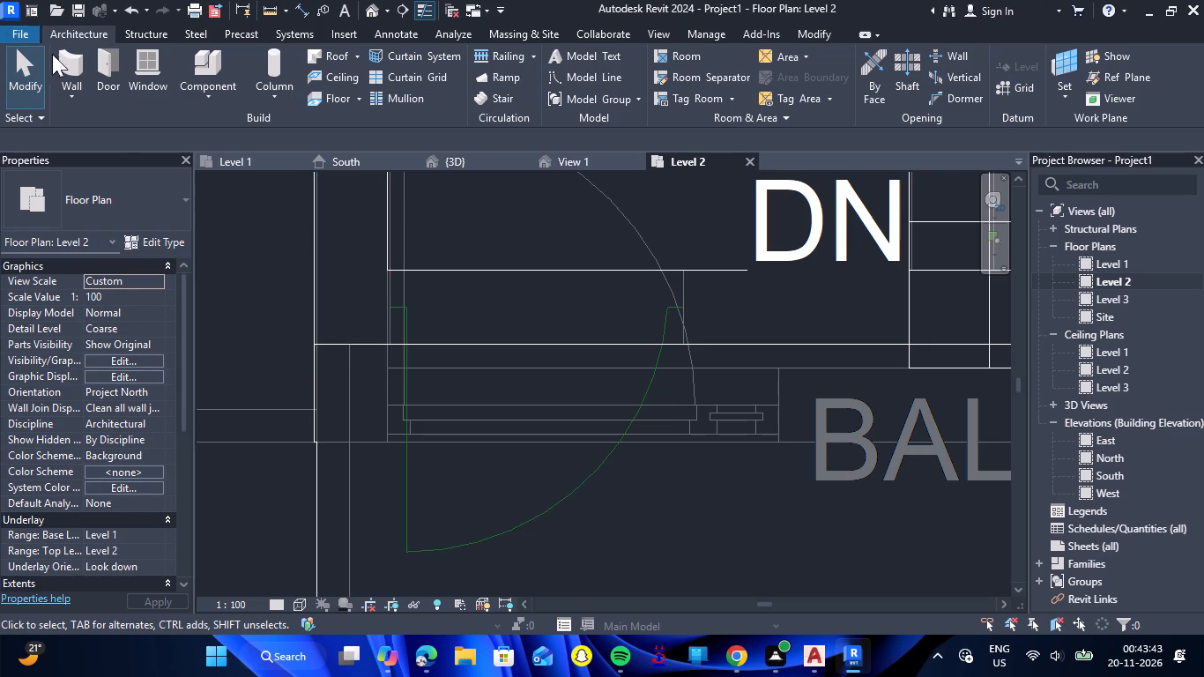
pyautogui.click(60, 60)
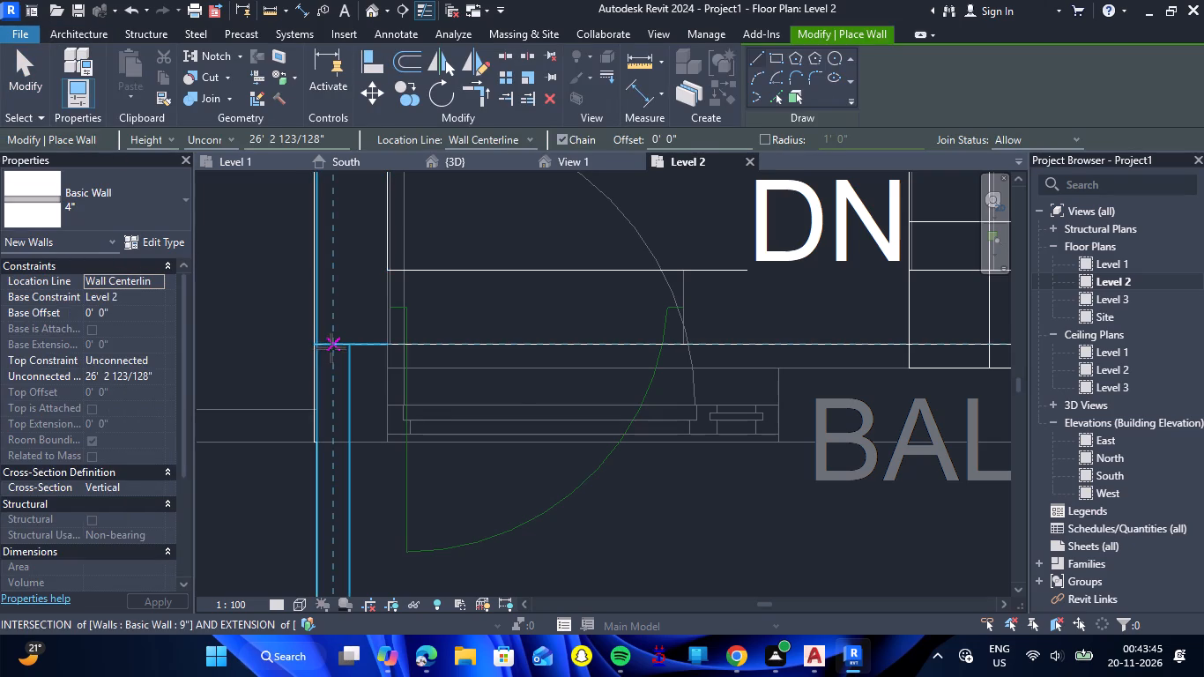
pyautogui.click(331, 348)
pyautogui.scroll(-7, 329, 420)
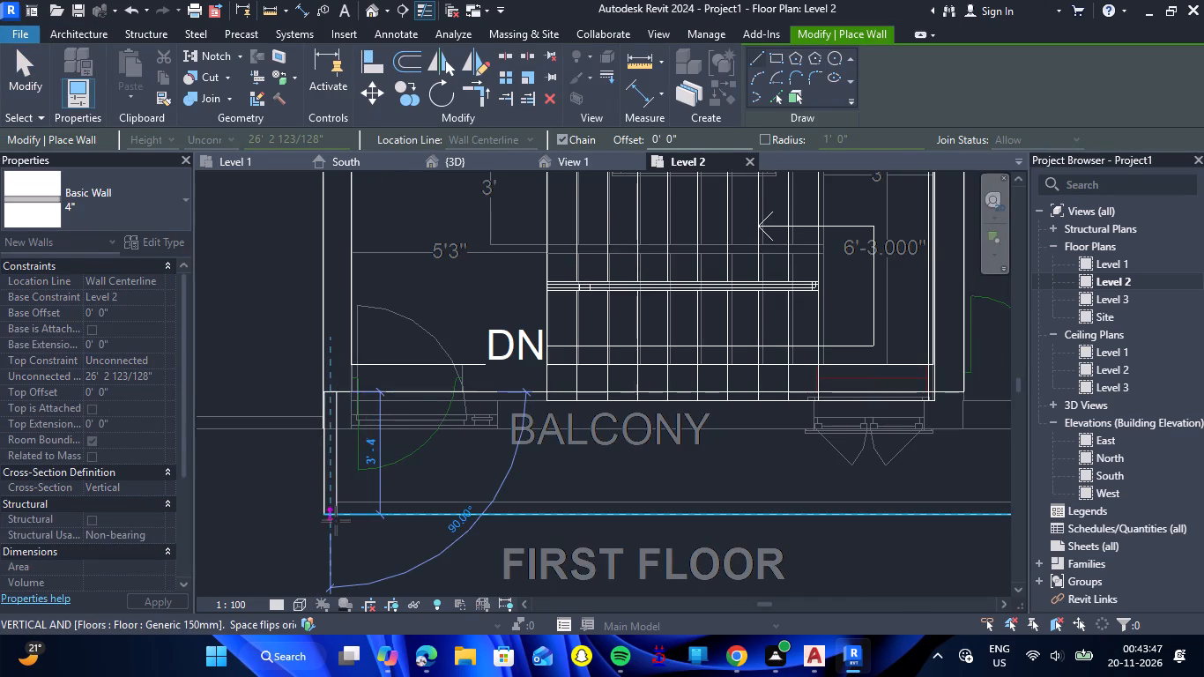
pyautogui.scroll(9, 336, 521)
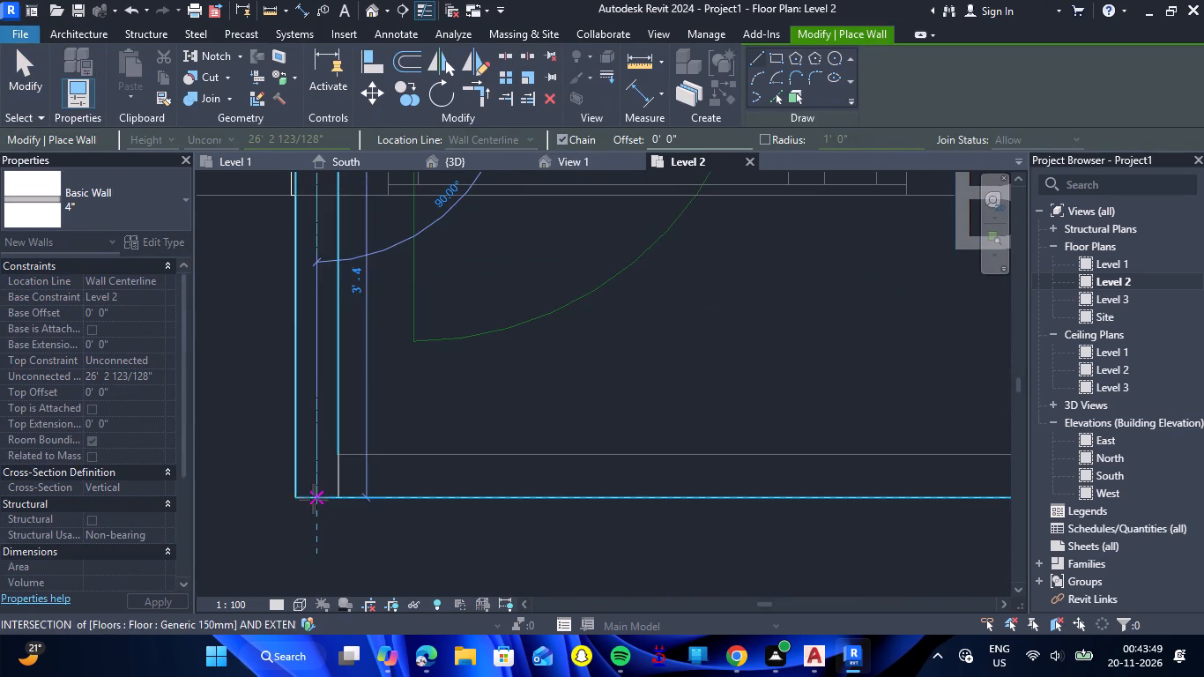
pyautogui.click(314, 499)
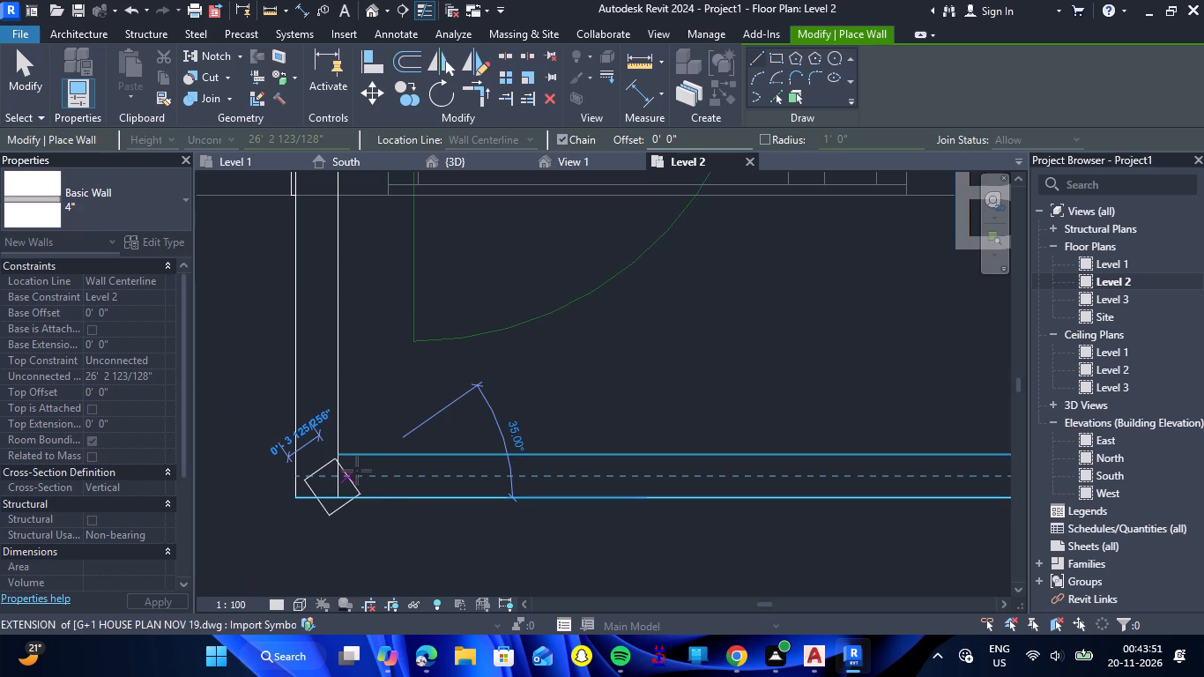
pyautogui.press('Escape')
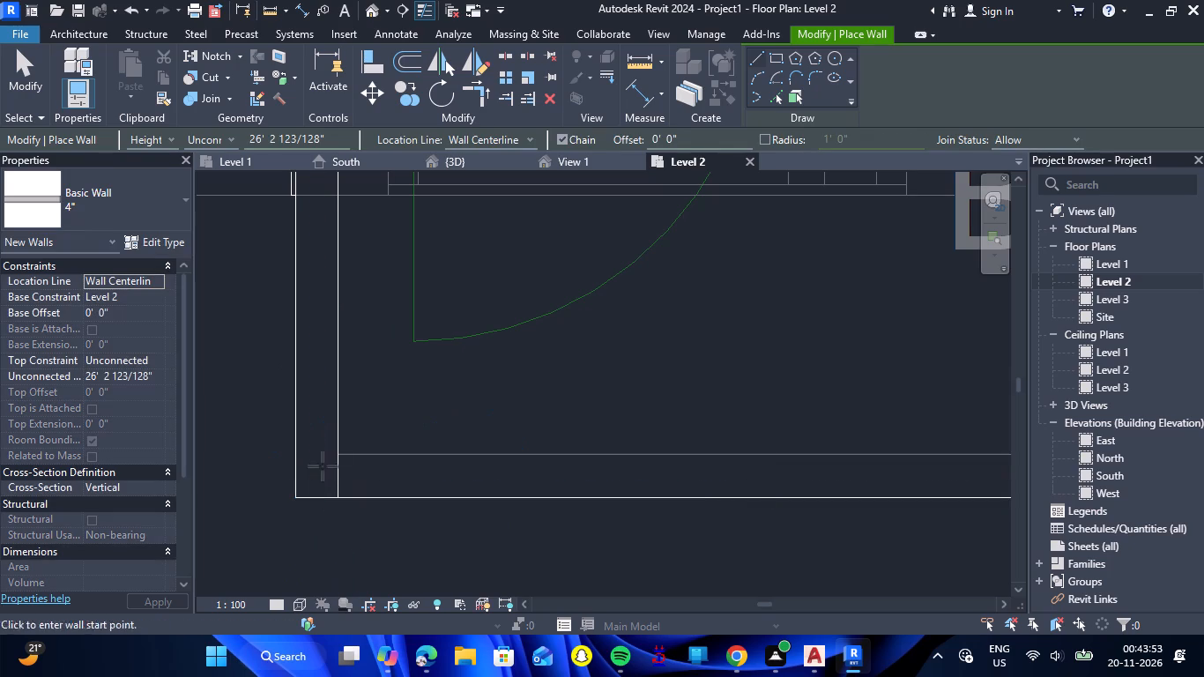
# Draw a 4" wall about 19' 11" long along the balcony's south edge, from the southwest corner to the front bathroom's west wall.
pyautogui.click(299, 476)
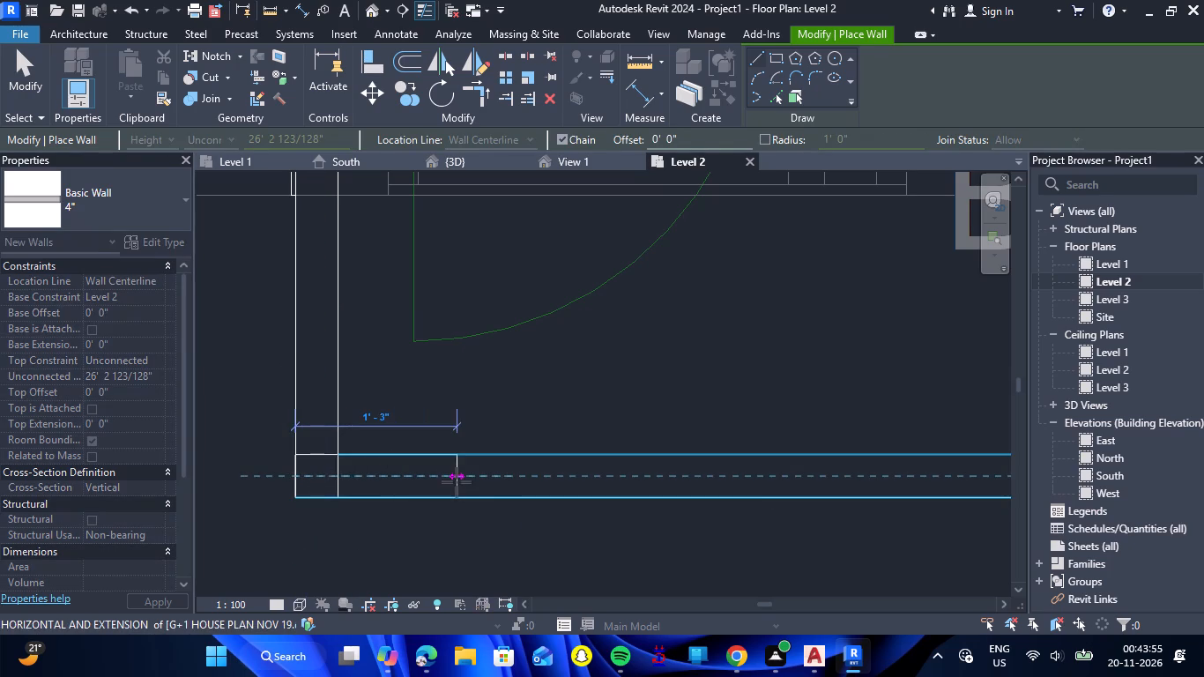
pyautogui.scroll(-15, 457, 482)
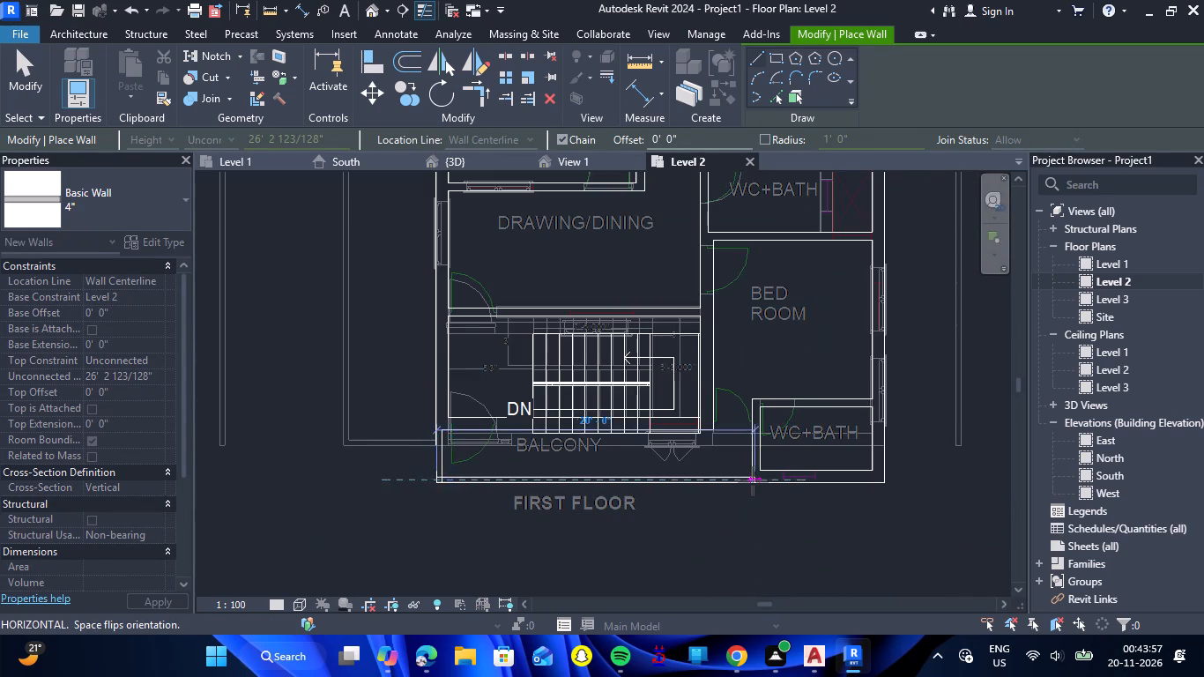
pyautogui.scroll(15, 753, 481)
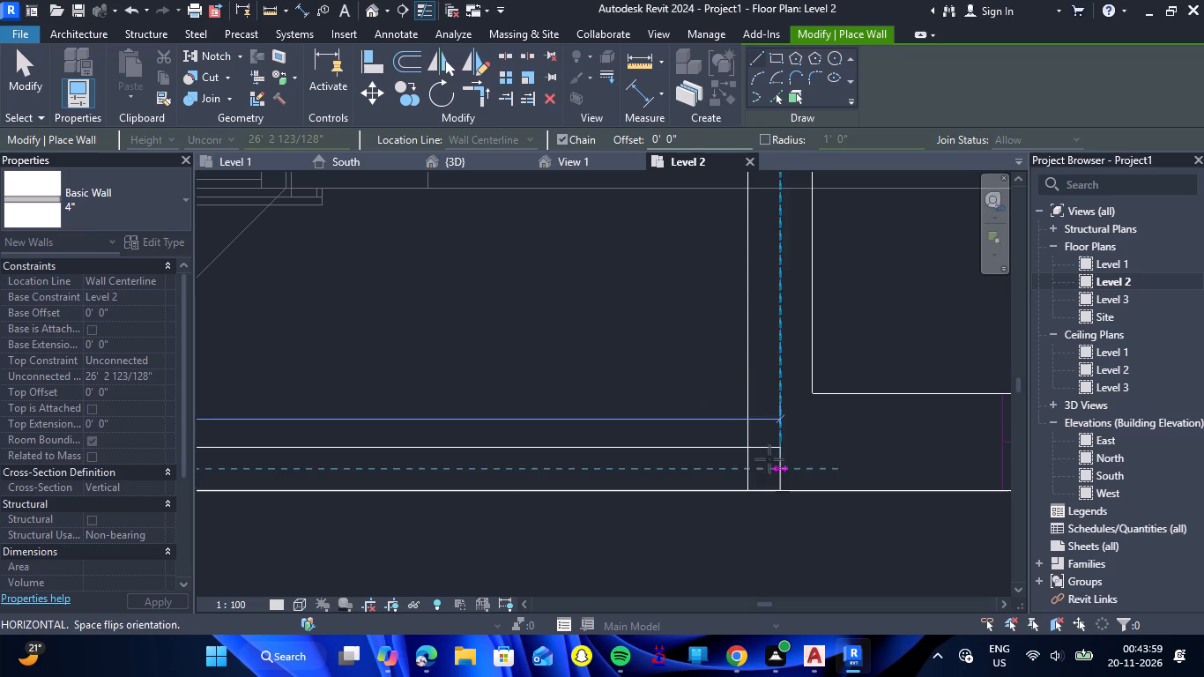
pyautogui.doubleClick(747, 466)
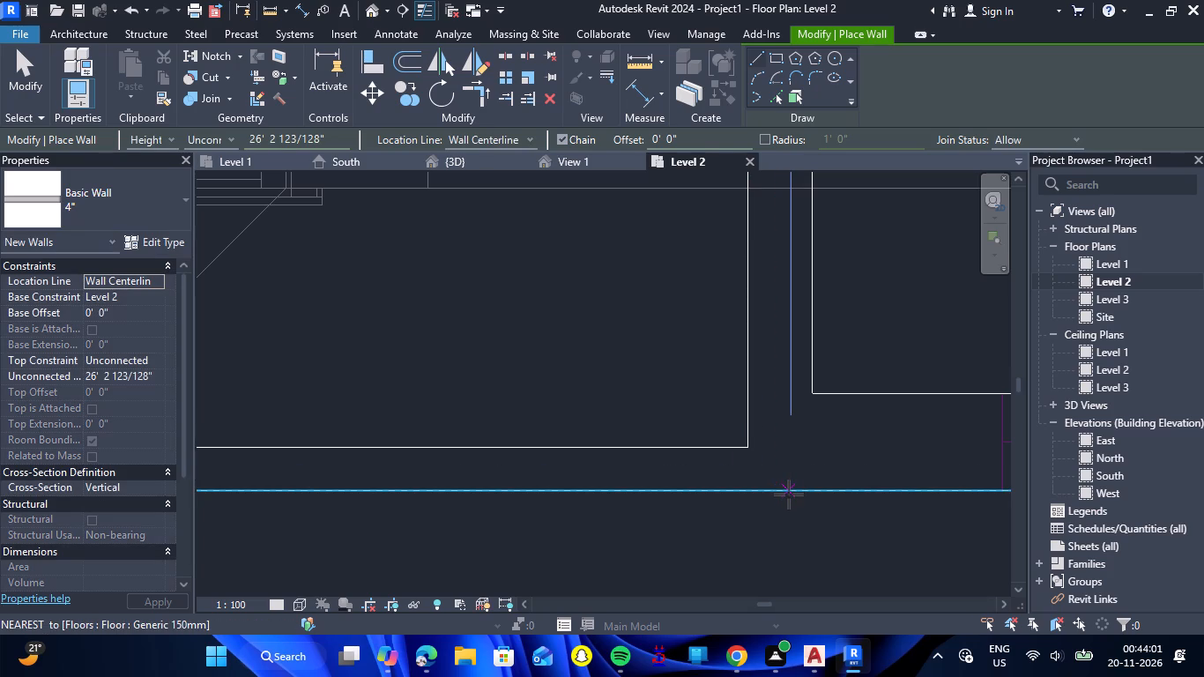
pyautogui.press('Escape')
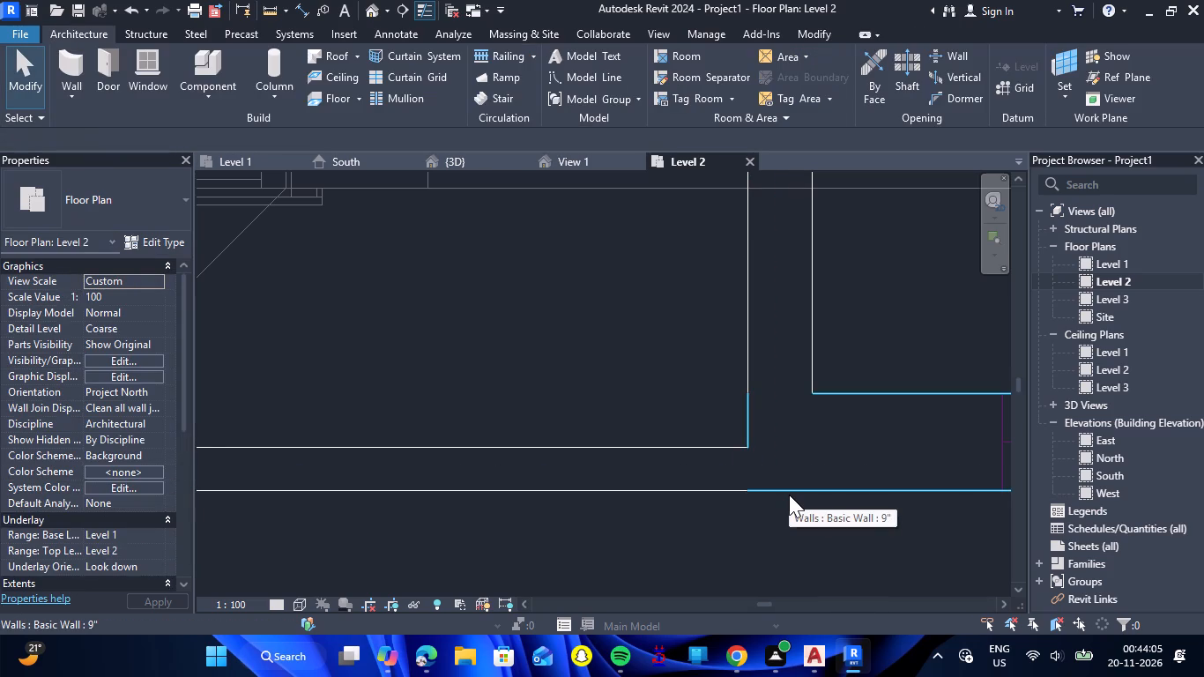
# Set the unconnected height of both 4" balcony walls, south and west, to 4'.
pyautogui.click(586, 496)
pyautogui.scroll(-6, 621, 453)
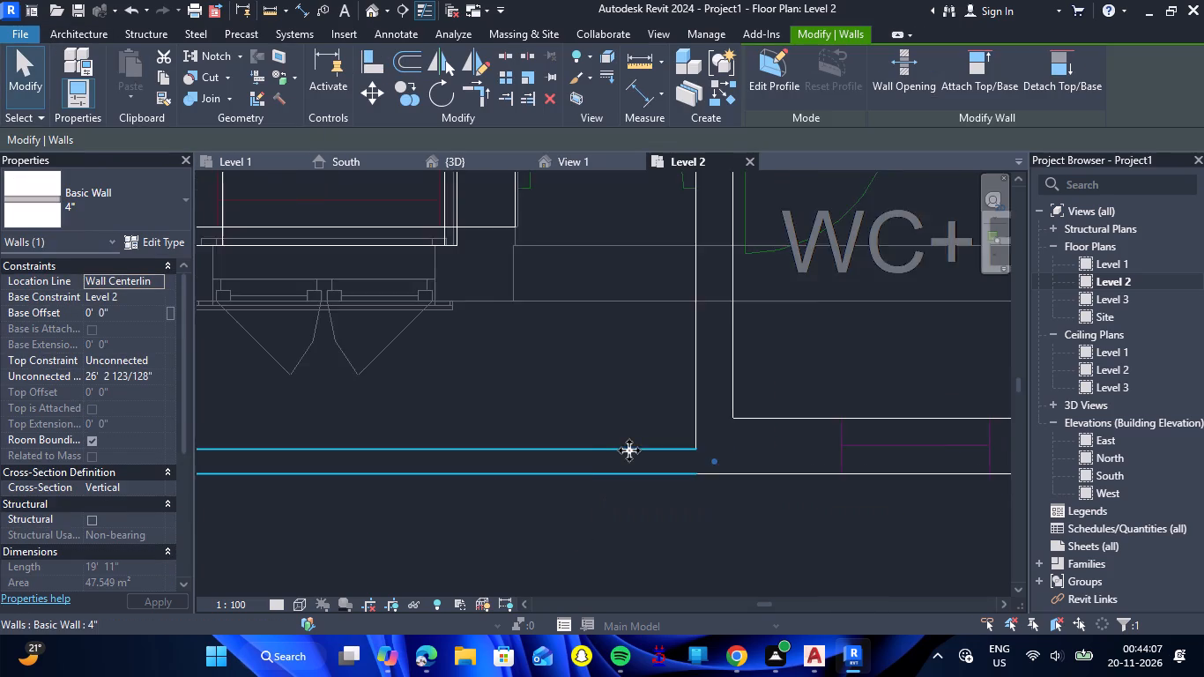
pyautogui.scroll(-6, 601, 444)
pyautogui.scroll(-5, 469, 452)
pyautogui.scroll(6, 320, 445)
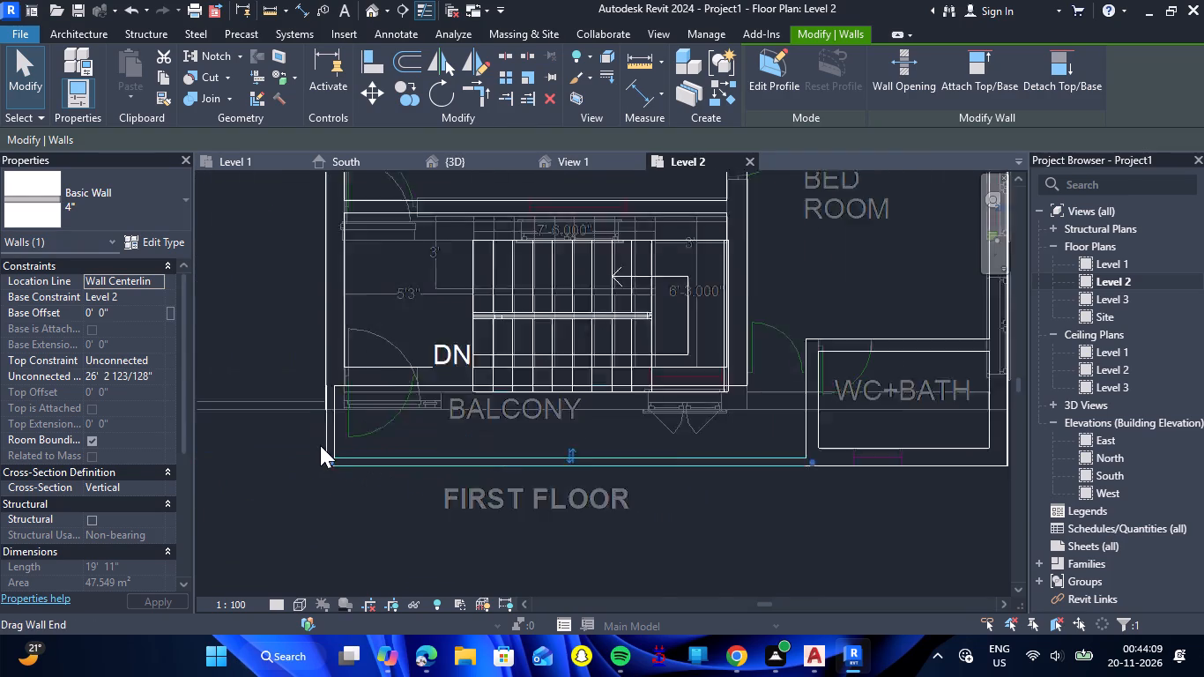
pyautogui.scroll(6, 320, 445)
pyautogui.keyDown('ctrl'); pyautogui.doubleClick(338, 440); pyautogui.keyUp('ctrl')
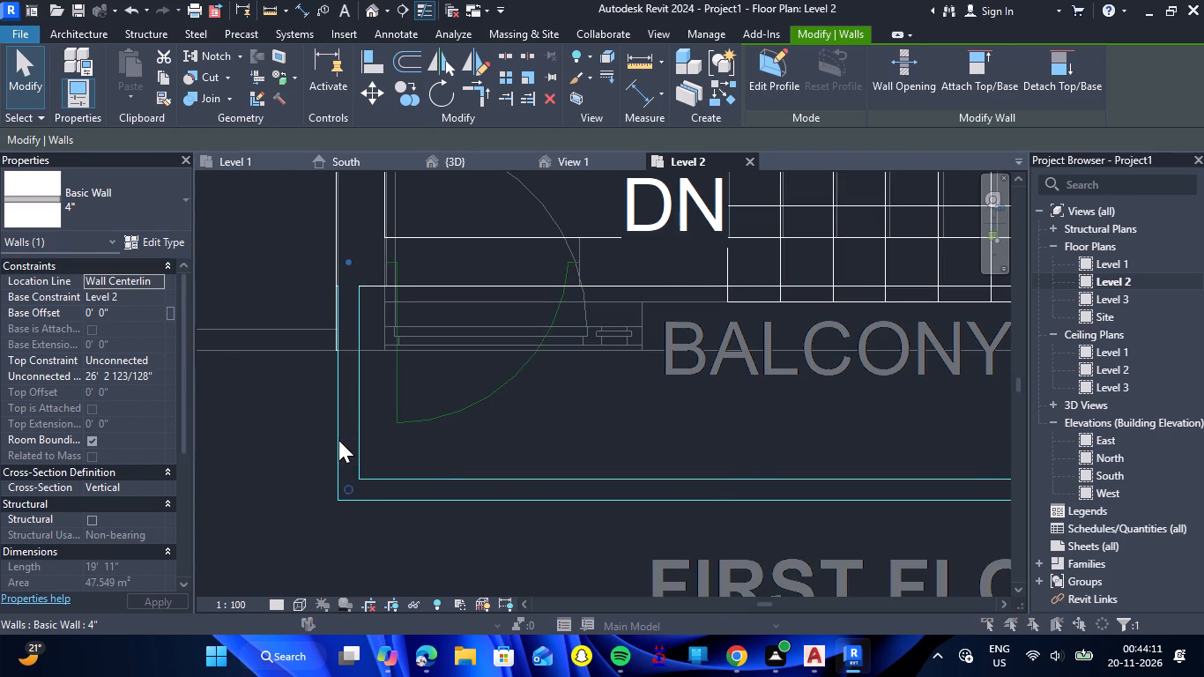
pyautogui.click(712, 502)
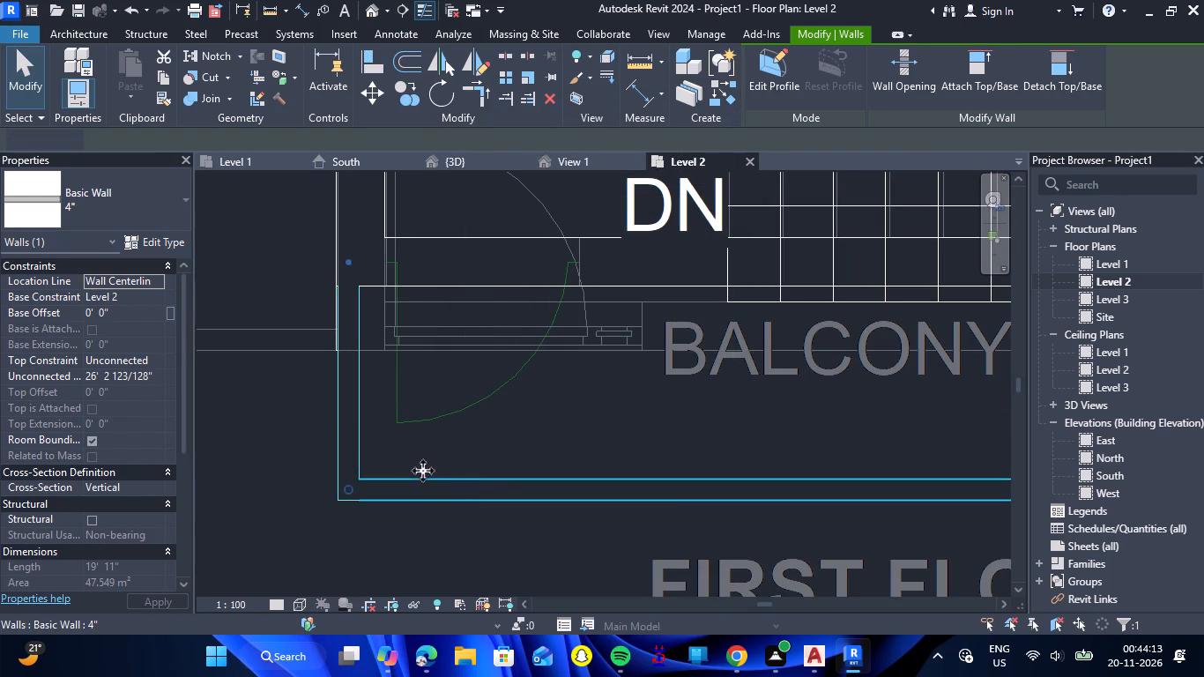
pyautogui.click(157, 376)
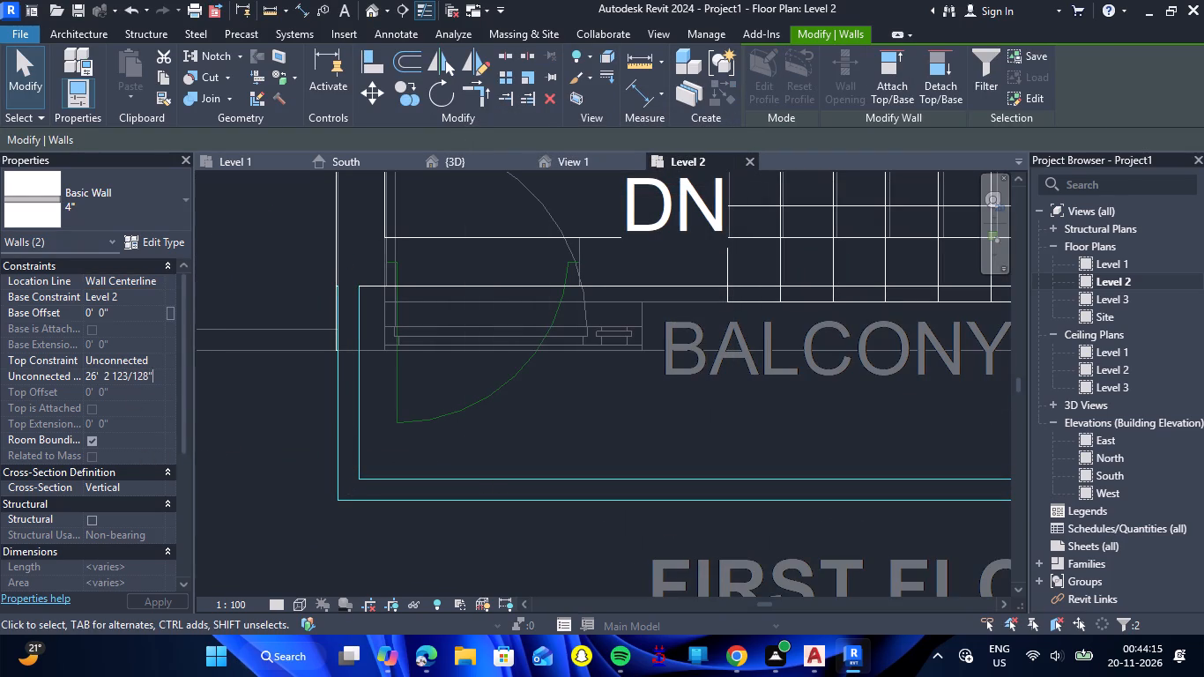
pyautogui.press('BackSpace')
pyautogui.press('BackSpace')
pyautogui.press('BackSpace')
pyautogui.press('BackSpace')
pyautogui.press('BackSpace')
pyautogui.press('BackSpace')
pyautogui.press('BackSpace')
pyautogui.press('BackSpace')
pyautogui.press('BackSpace')
pyautogui.press('BackSpace')
pyautogui.press('BackSpace')
pyautogui.press('BackSpace')
pyautogui.press('BackSpace')
pyautogui.press('BackSpace')
pyautogui.press('BackSpace')
pyautogui.press('BackSpace')
pyautogui.press('BackSpace')
pyautogui.press('BackSpace')
pyautogui.press('BackSpace')
pyautogui.press('BackSpace')
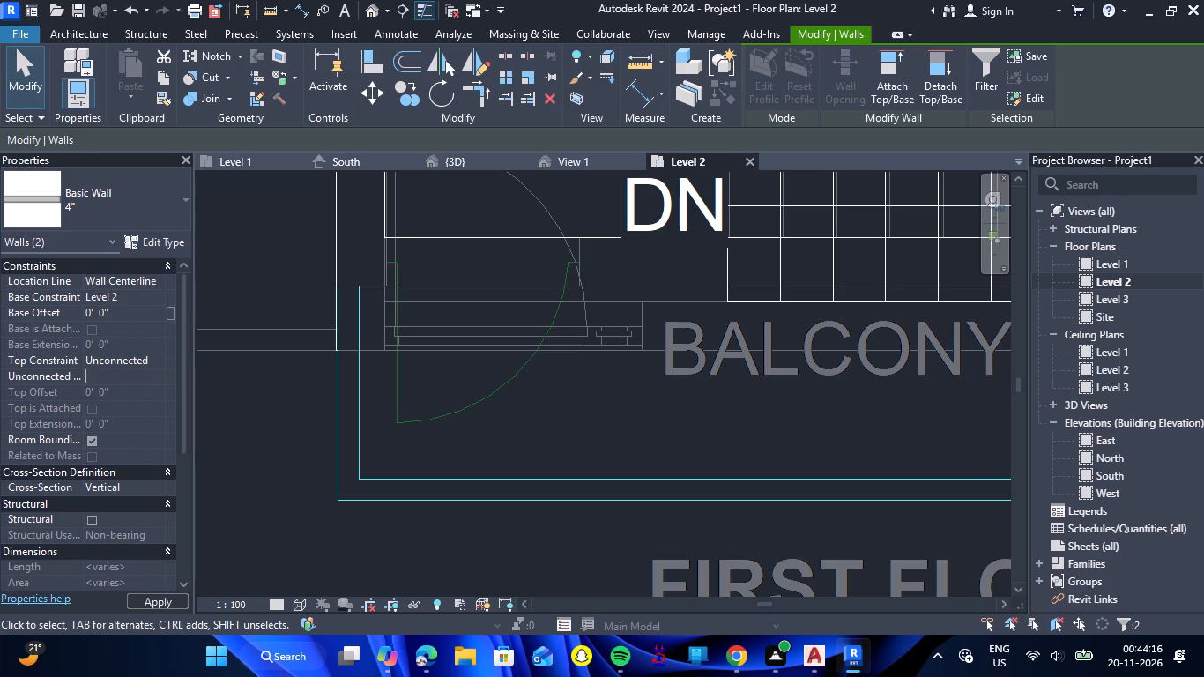
pyautogui.write("4'")
pyautogui.press('Return')
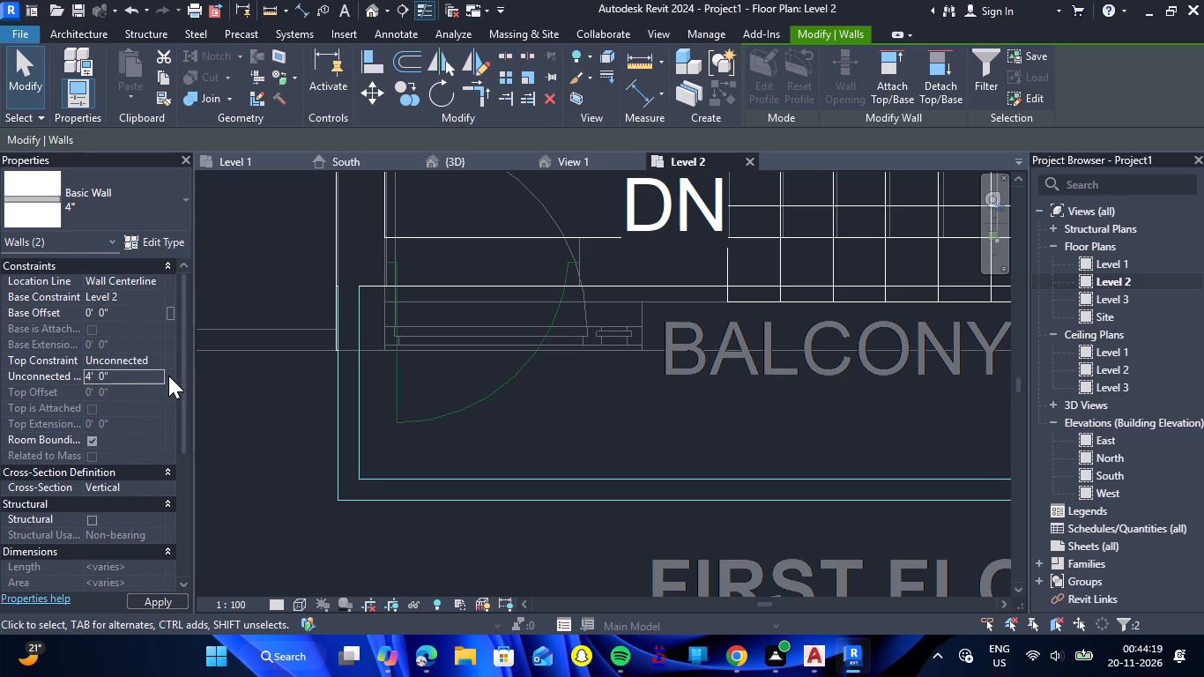
pyautogui.click(287, 526)
# Inspect the balcony walls in 3D and check the balcony door's location on the Level 1 and Level 2 plans.
pyautogui.click(469, 166)
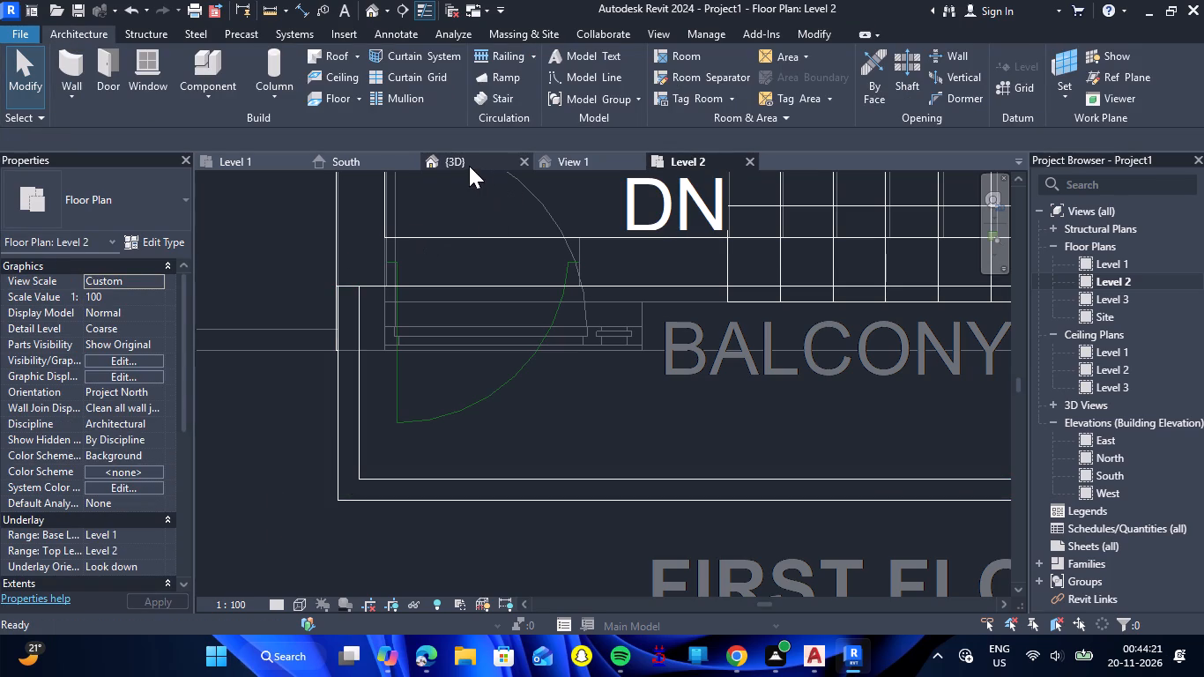
pyautogui.scroll(-6, 450, 355)
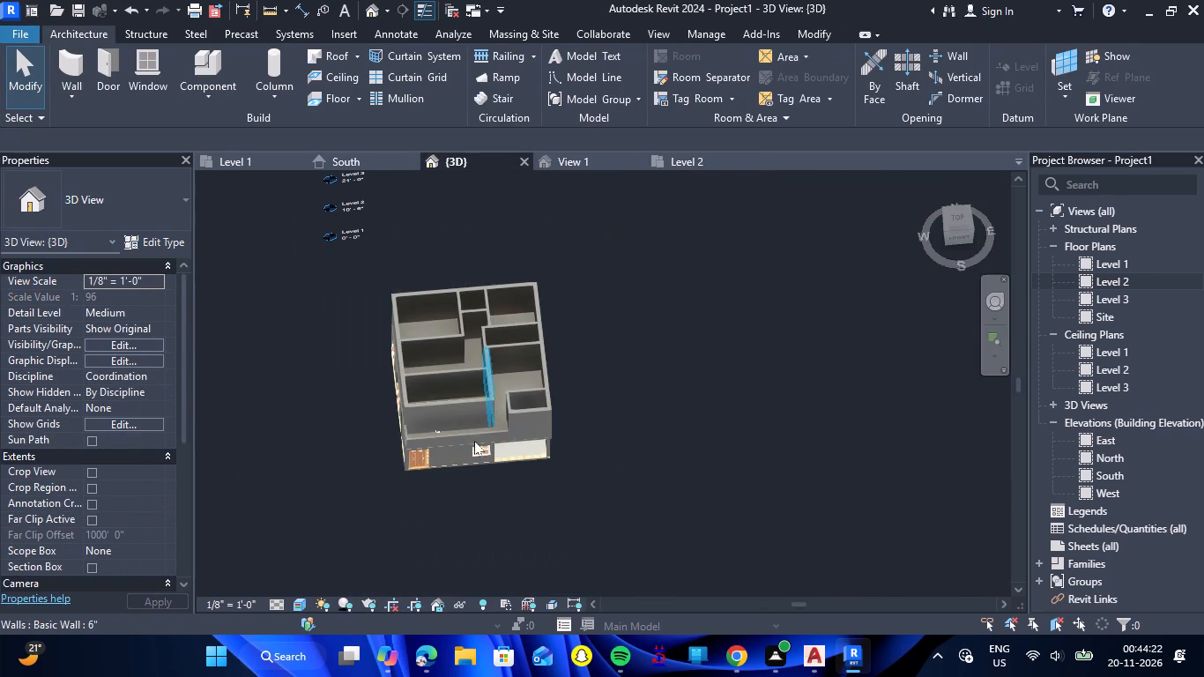
pyautogui.scroll(12, 472, 442)
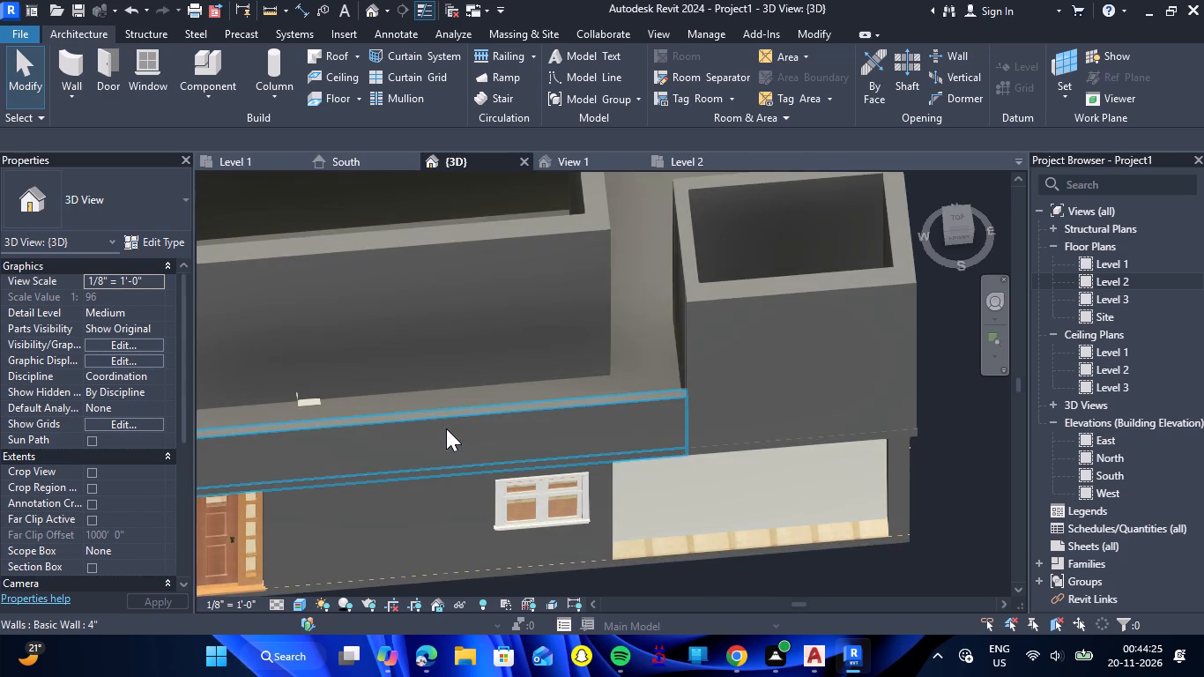
pyautogui.scroll(-7, 446, 428)
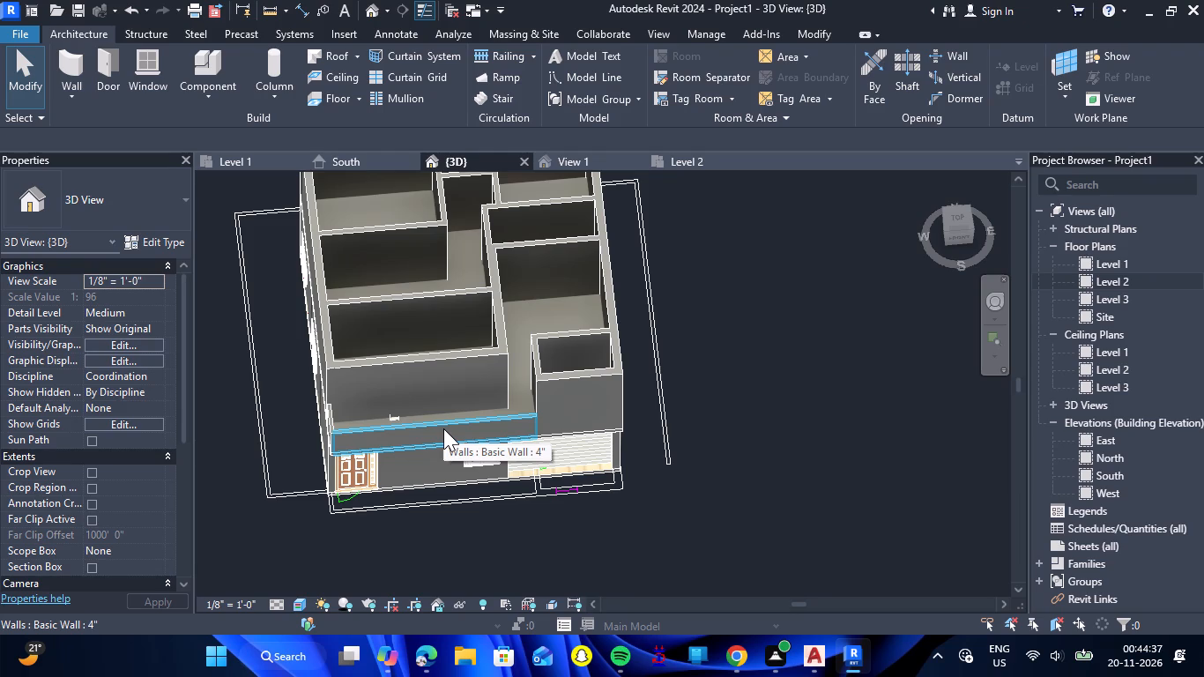
pyautogui.click(700, 159)
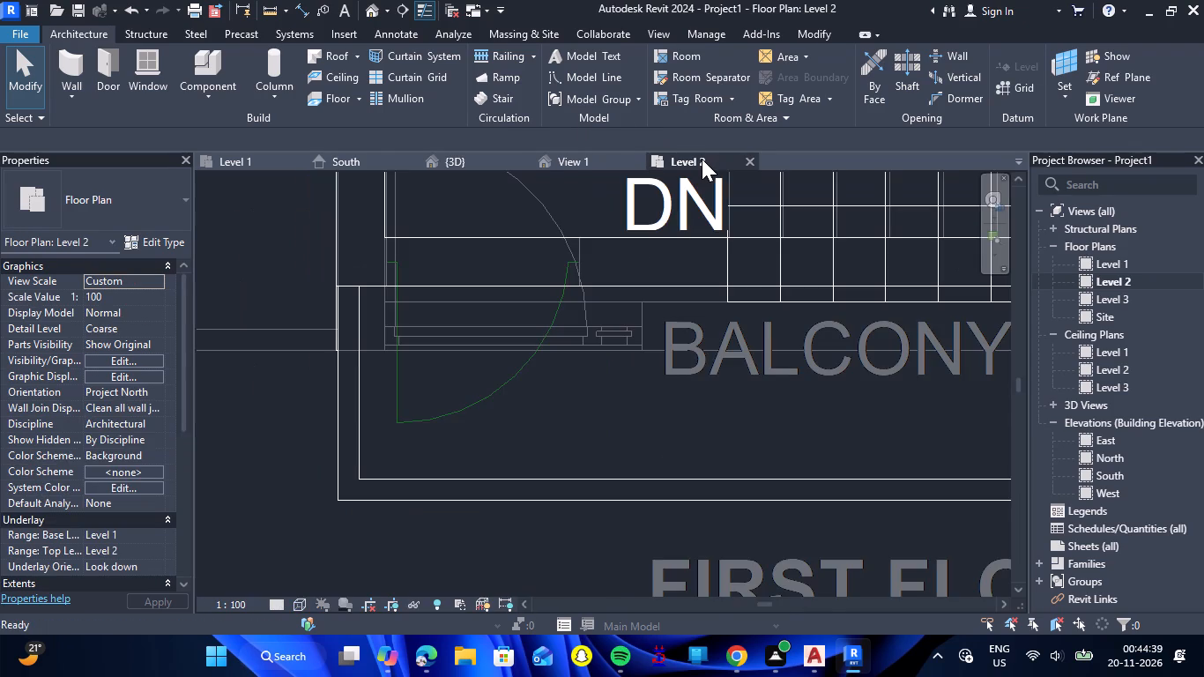
pyautogui.scroll(-3, 539, 415)
pyautogui.scroll(2, 513, 398)
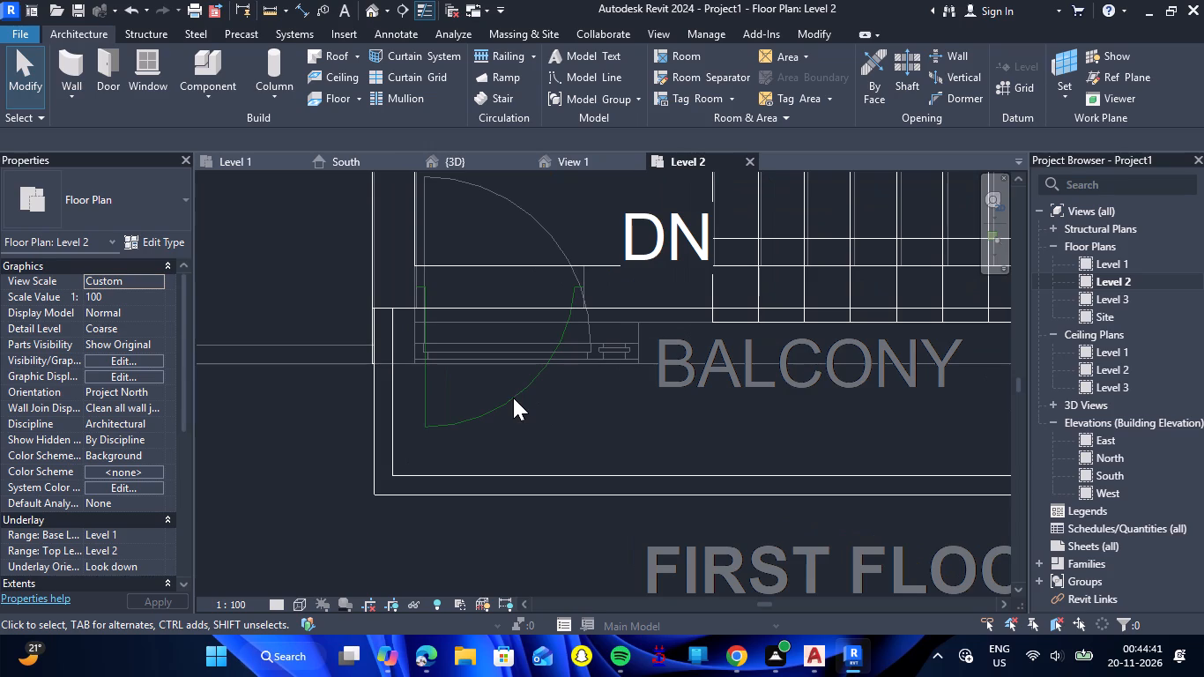
pyautogui.click(234, 164)
pyautogui.scroll(5, 443, 407)
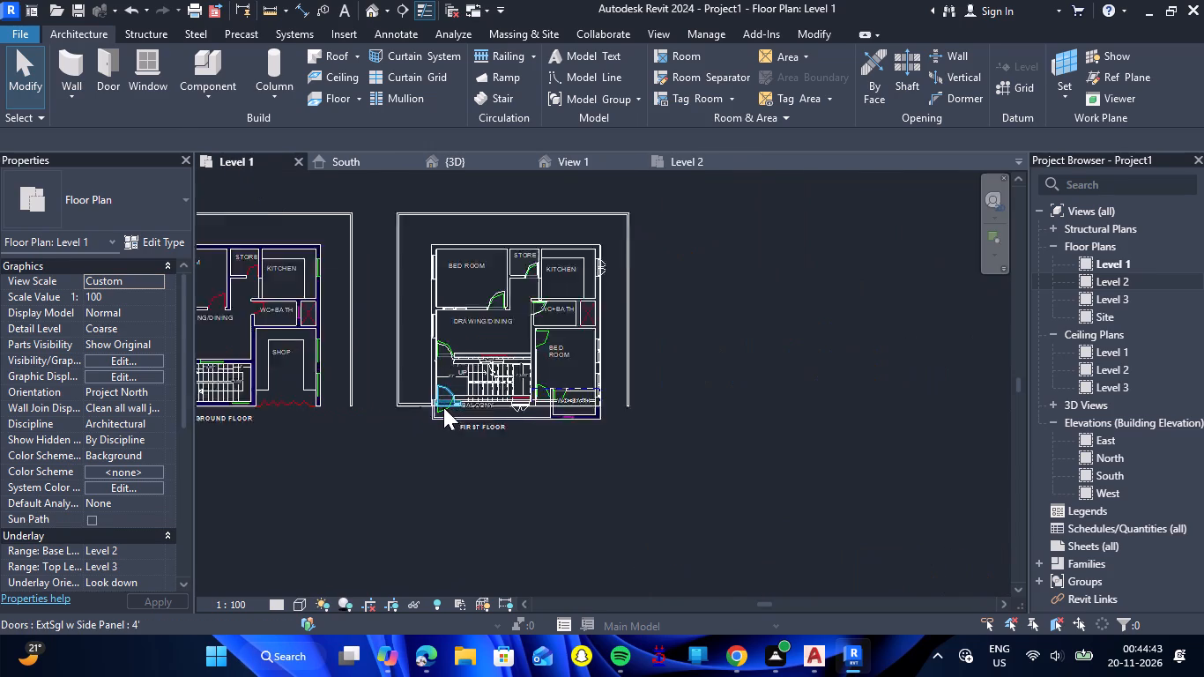
pyautogui.scroll(10, 443, 407)
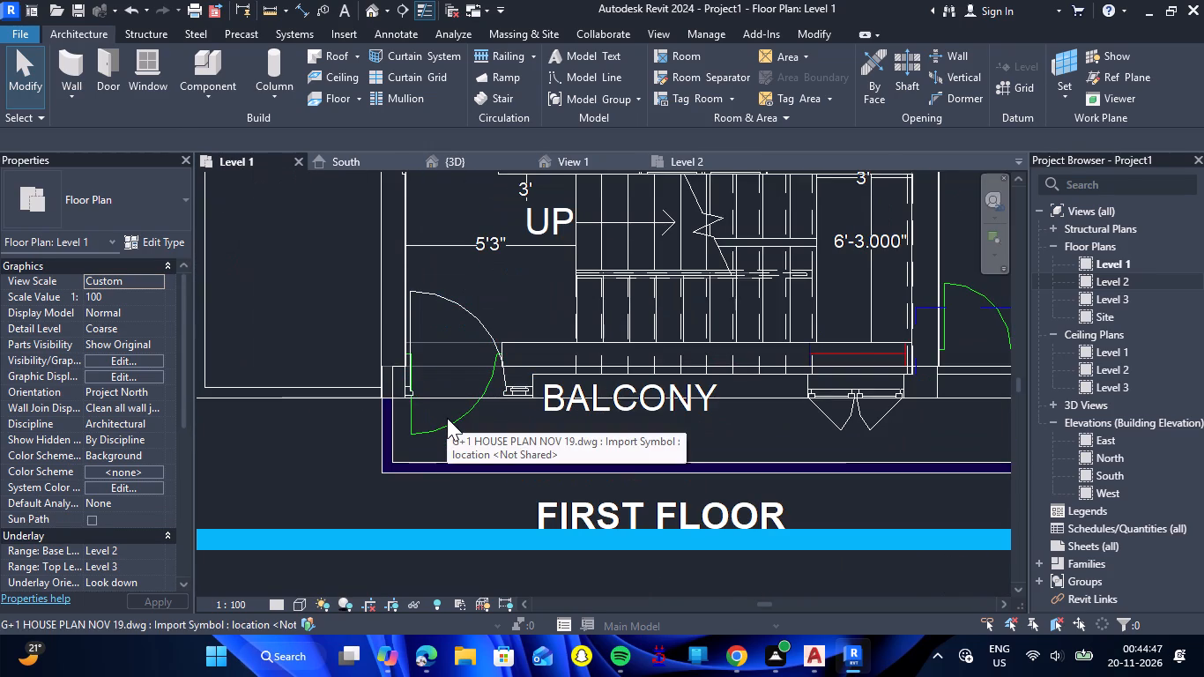
pyautogui.doubleClick(680, 163)
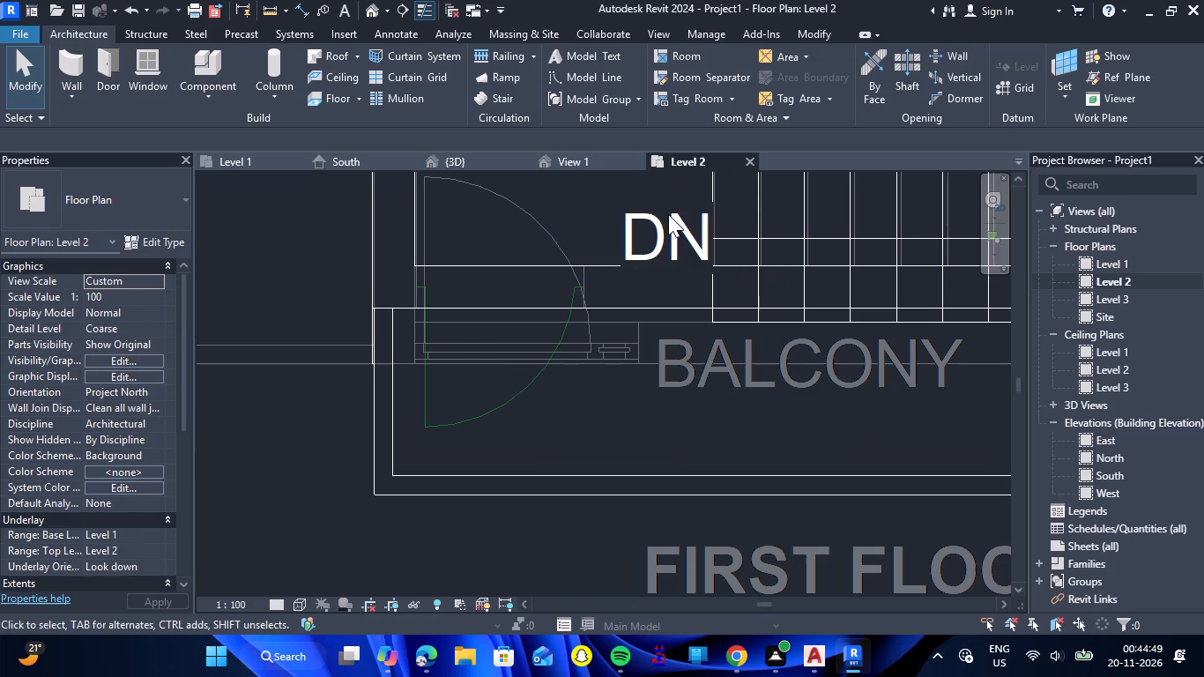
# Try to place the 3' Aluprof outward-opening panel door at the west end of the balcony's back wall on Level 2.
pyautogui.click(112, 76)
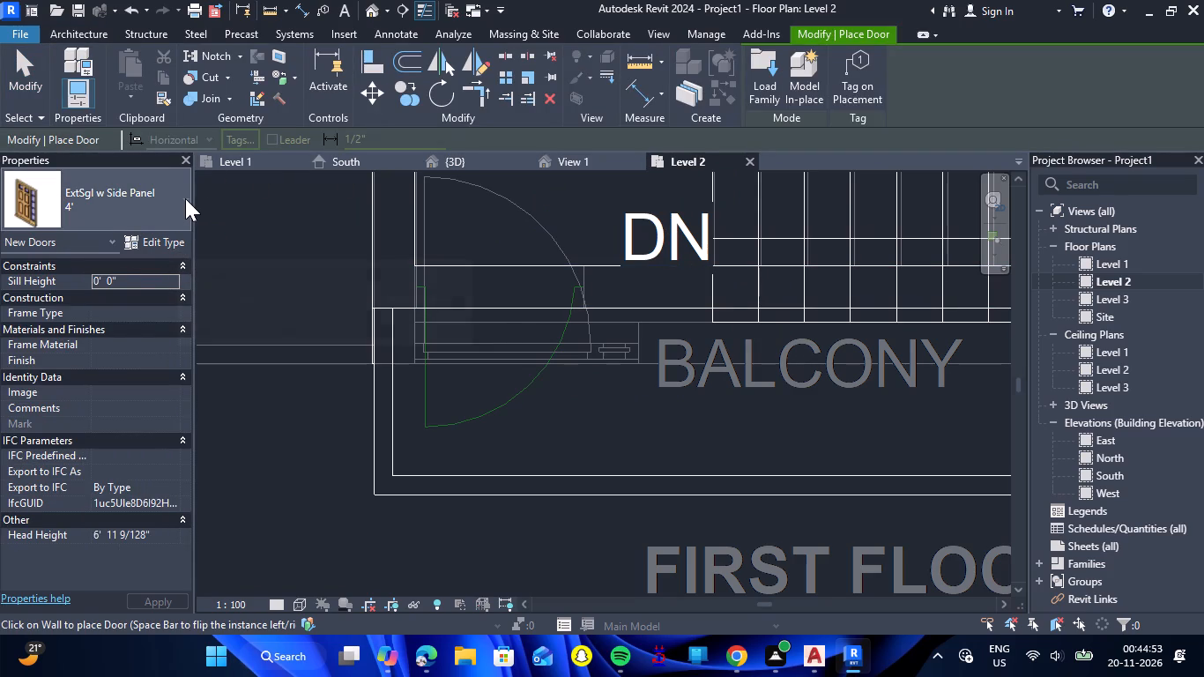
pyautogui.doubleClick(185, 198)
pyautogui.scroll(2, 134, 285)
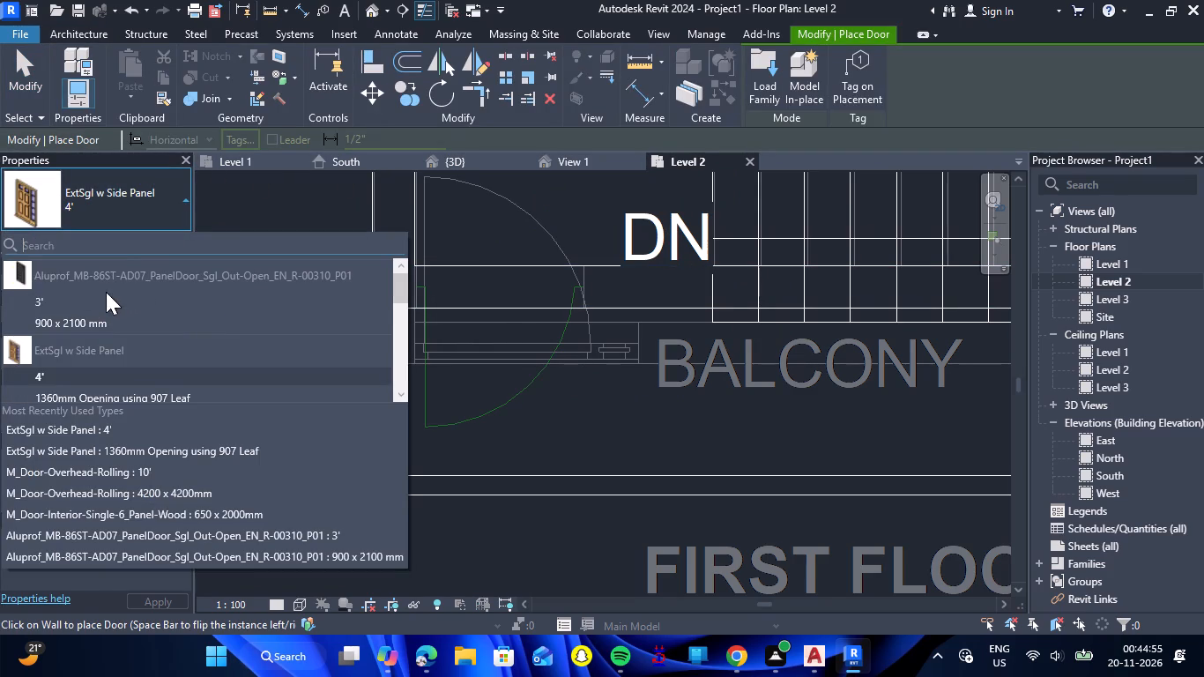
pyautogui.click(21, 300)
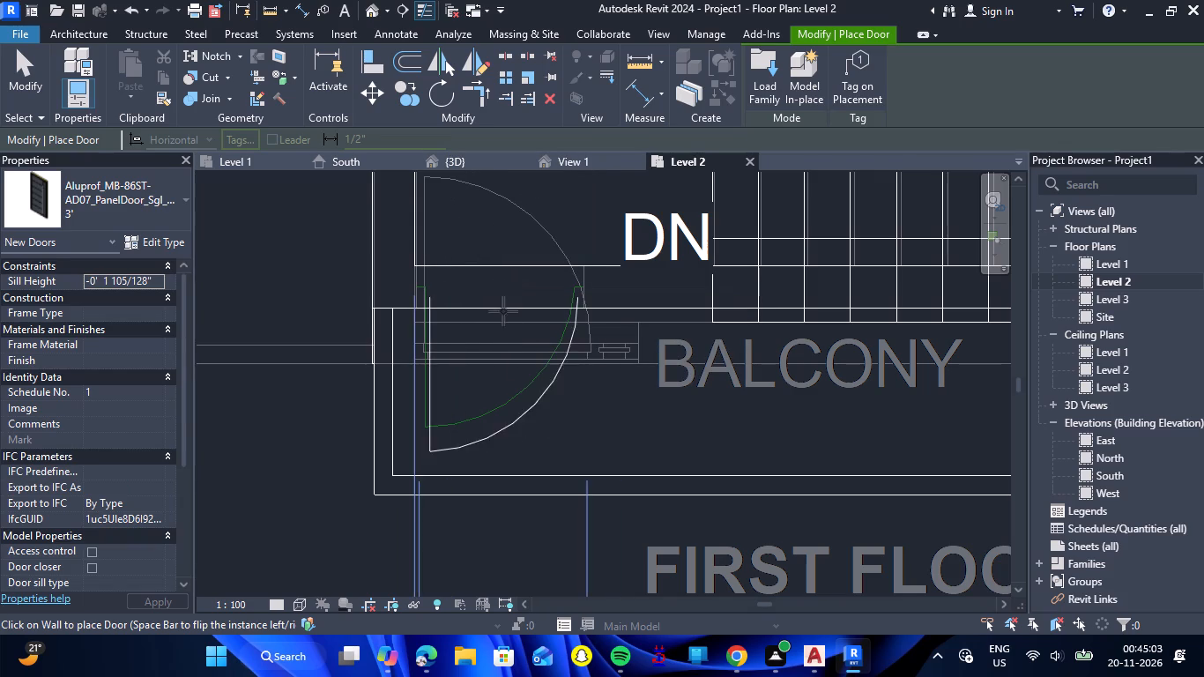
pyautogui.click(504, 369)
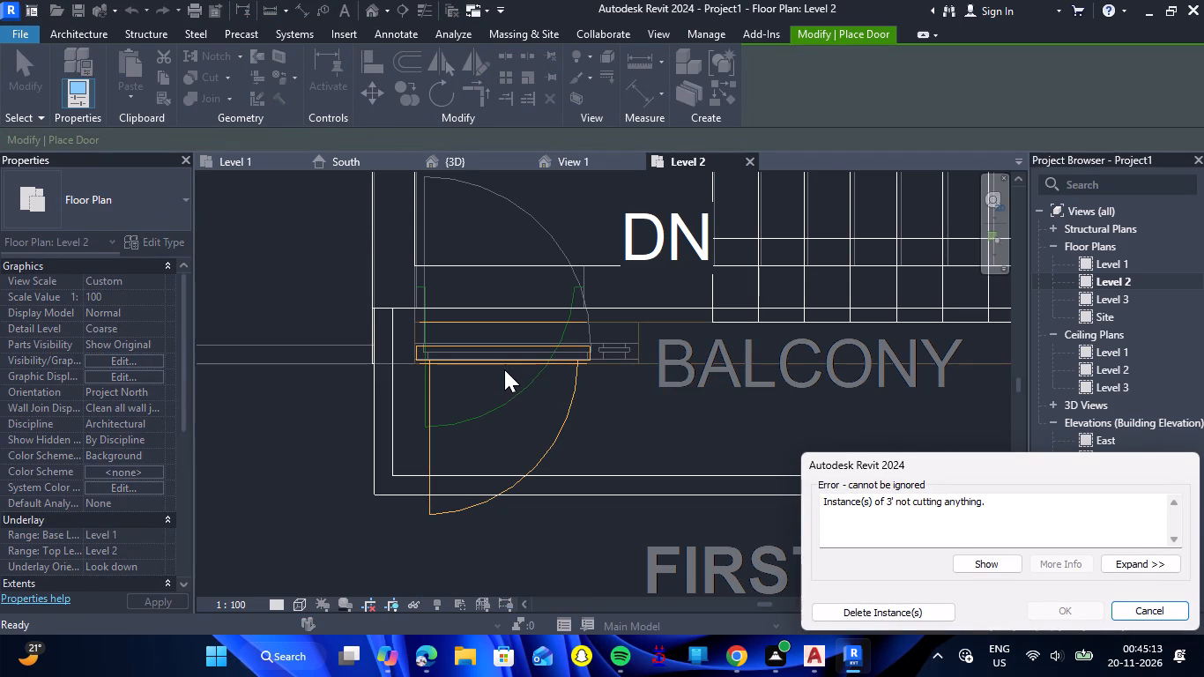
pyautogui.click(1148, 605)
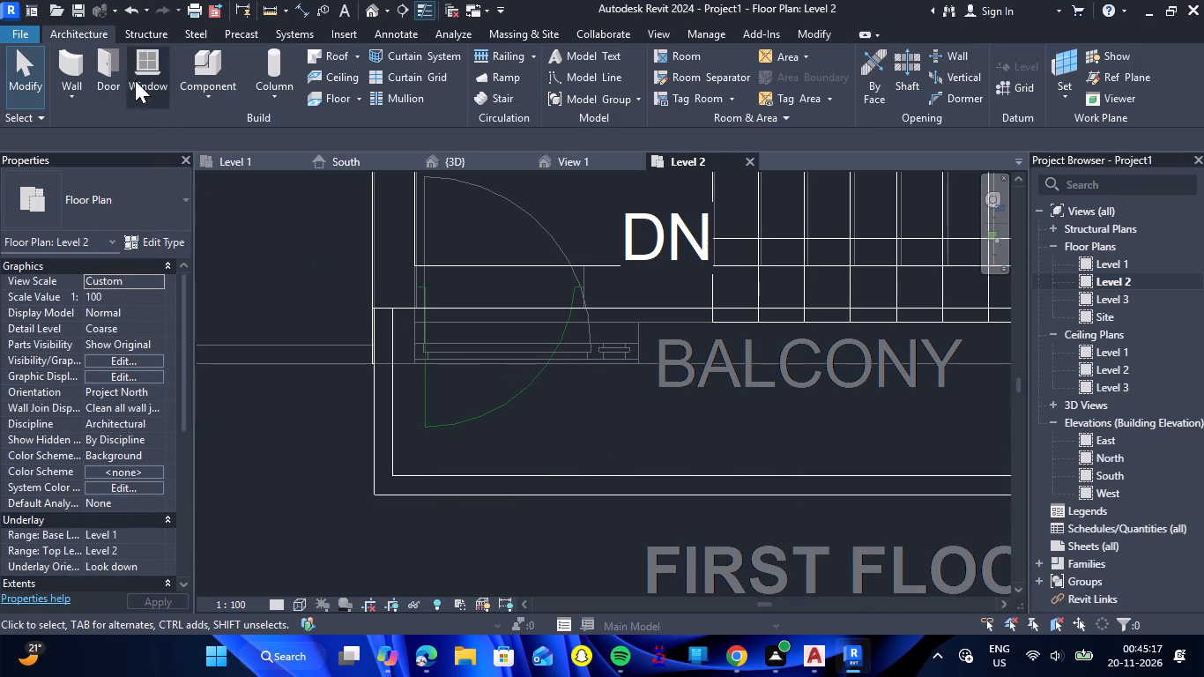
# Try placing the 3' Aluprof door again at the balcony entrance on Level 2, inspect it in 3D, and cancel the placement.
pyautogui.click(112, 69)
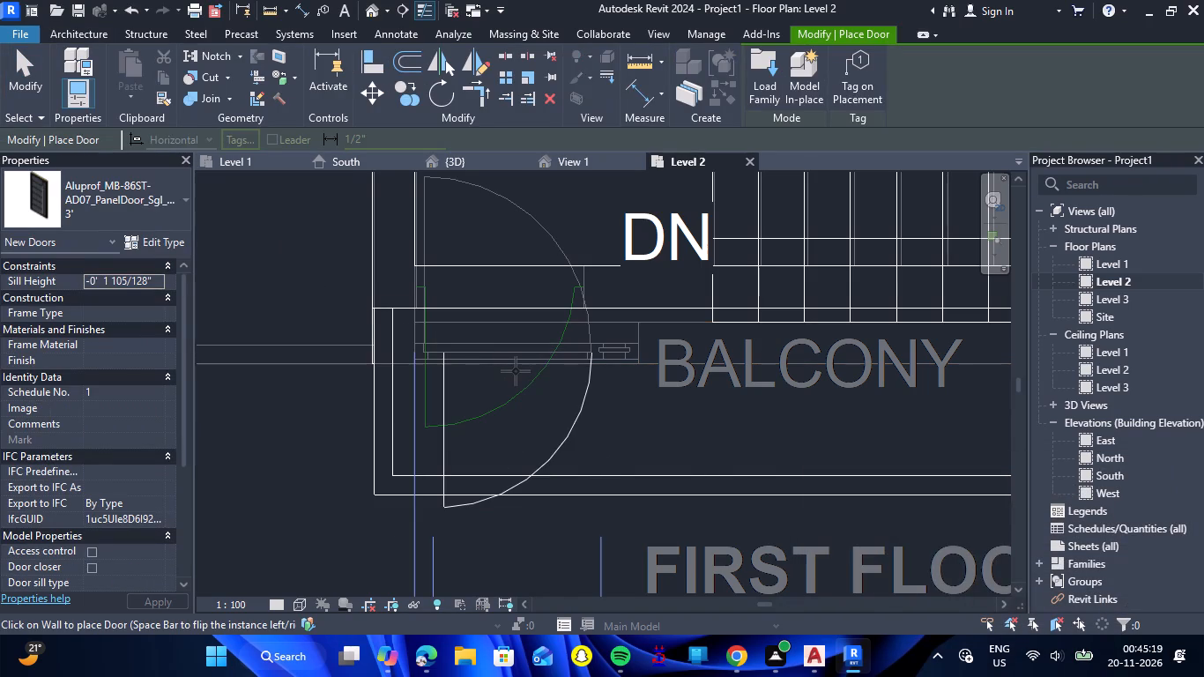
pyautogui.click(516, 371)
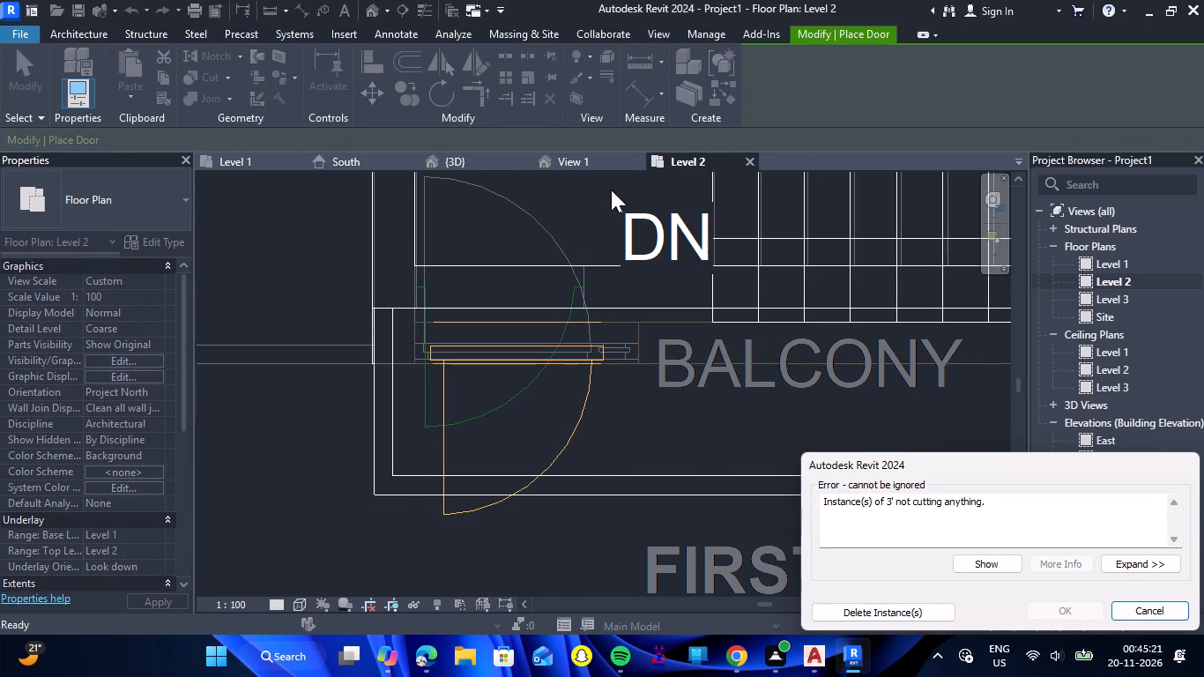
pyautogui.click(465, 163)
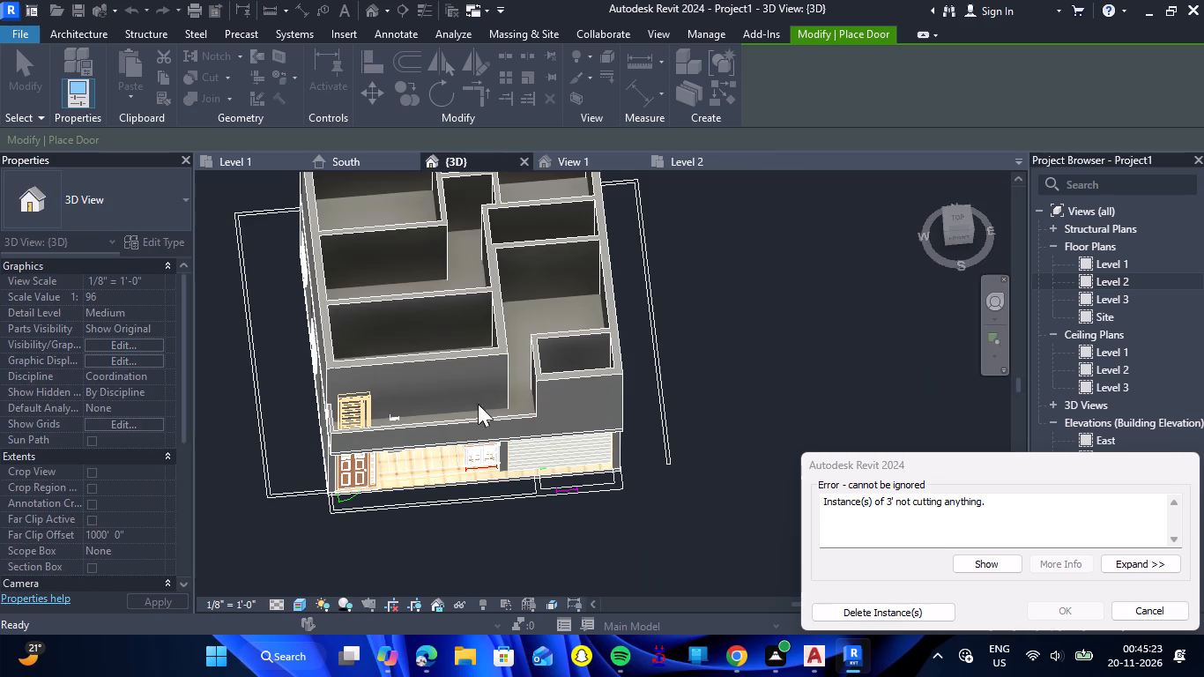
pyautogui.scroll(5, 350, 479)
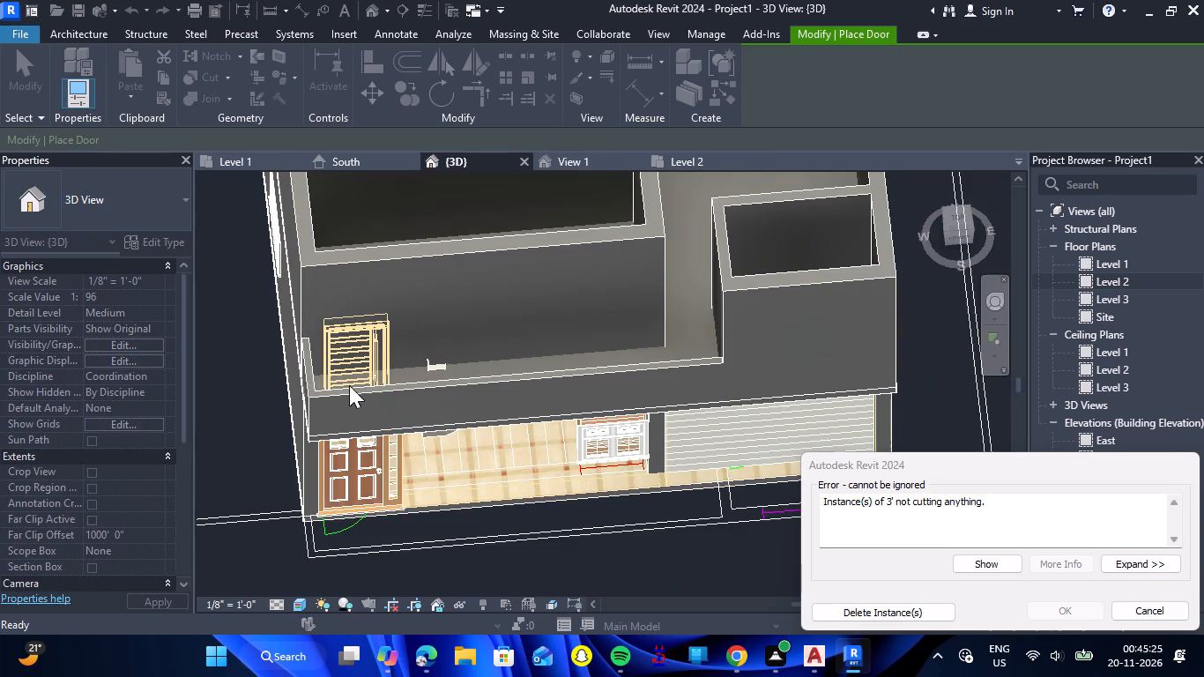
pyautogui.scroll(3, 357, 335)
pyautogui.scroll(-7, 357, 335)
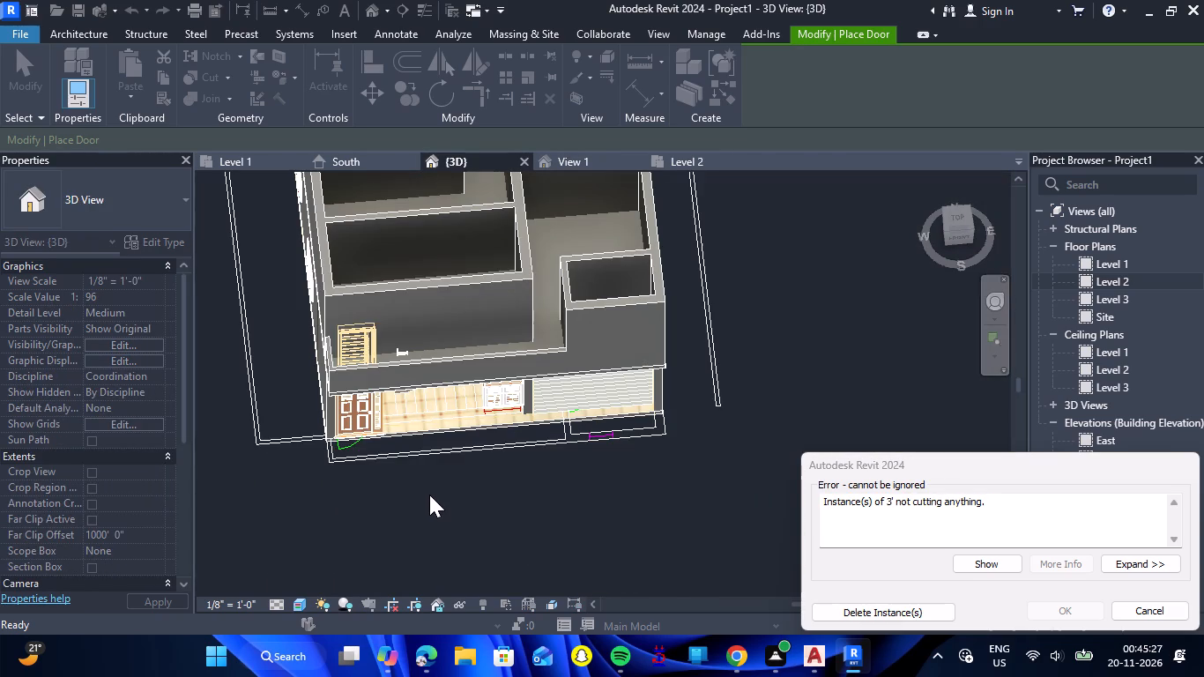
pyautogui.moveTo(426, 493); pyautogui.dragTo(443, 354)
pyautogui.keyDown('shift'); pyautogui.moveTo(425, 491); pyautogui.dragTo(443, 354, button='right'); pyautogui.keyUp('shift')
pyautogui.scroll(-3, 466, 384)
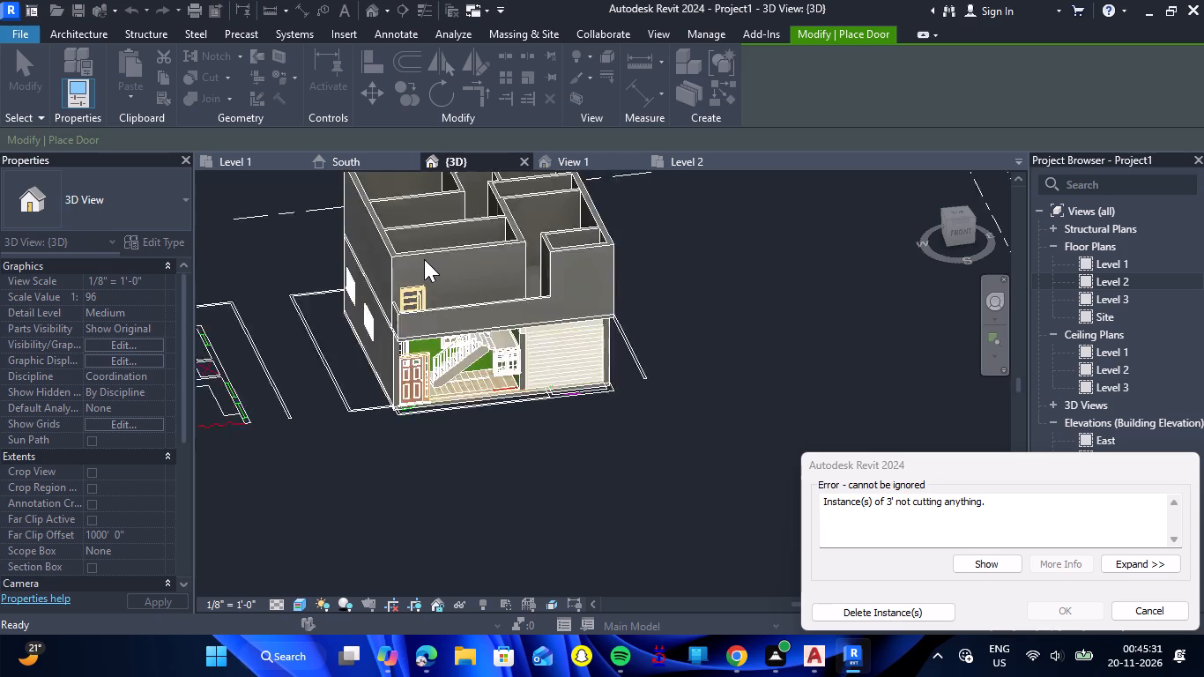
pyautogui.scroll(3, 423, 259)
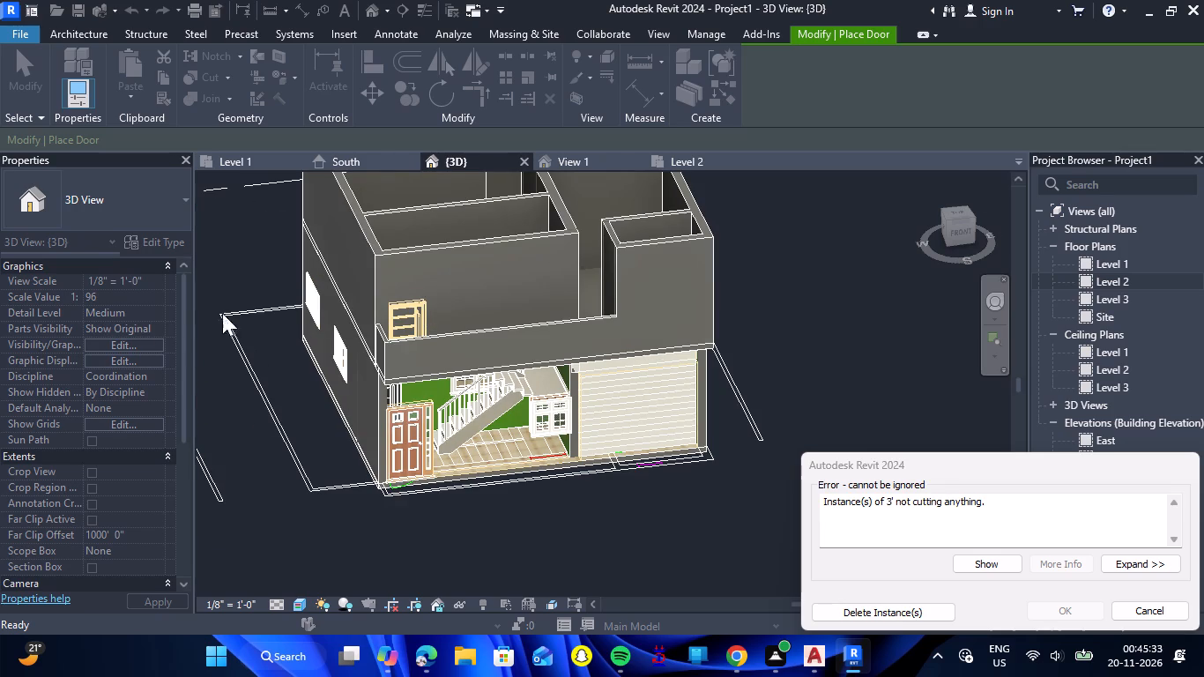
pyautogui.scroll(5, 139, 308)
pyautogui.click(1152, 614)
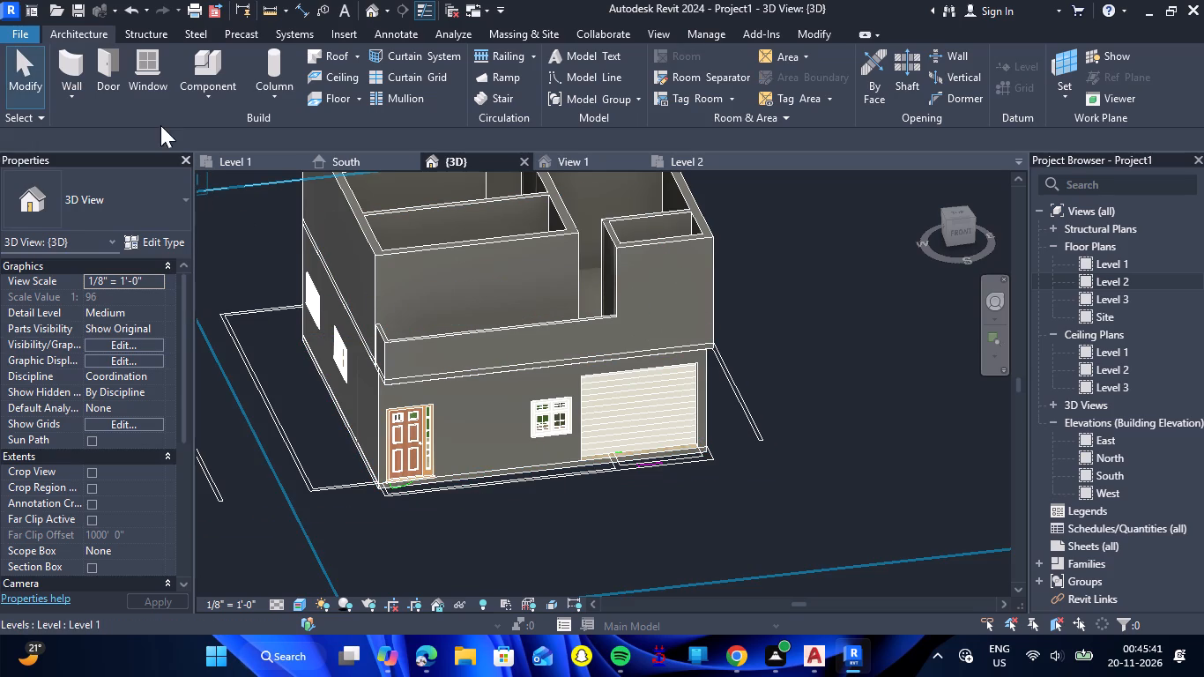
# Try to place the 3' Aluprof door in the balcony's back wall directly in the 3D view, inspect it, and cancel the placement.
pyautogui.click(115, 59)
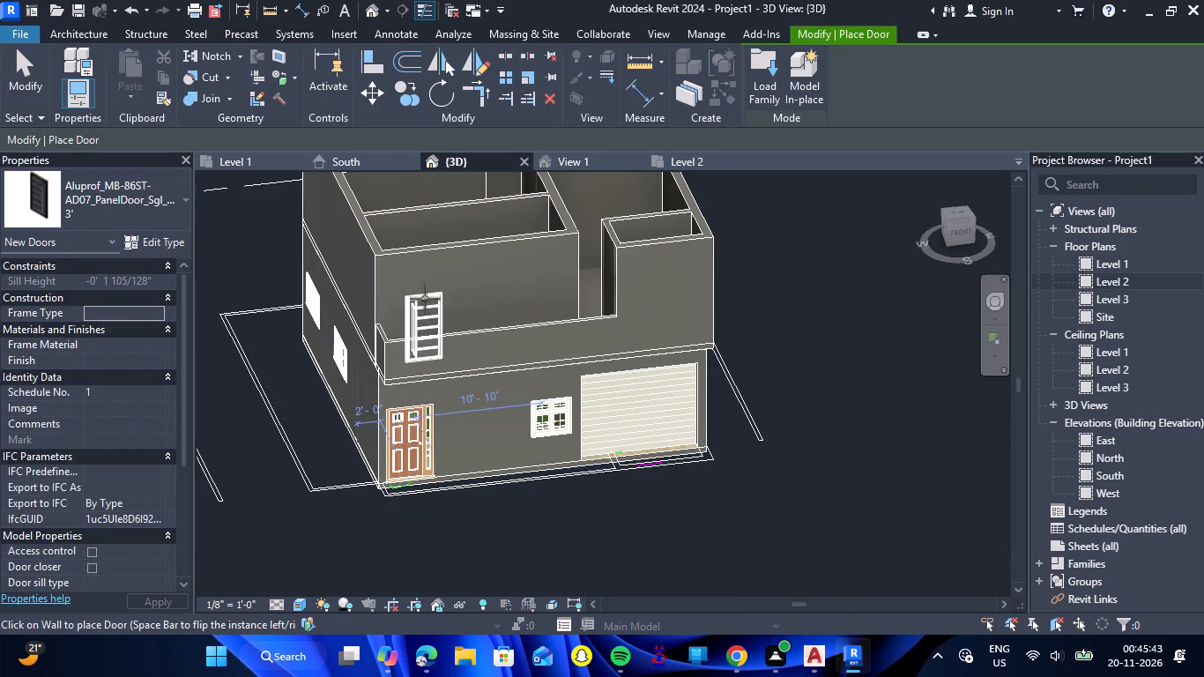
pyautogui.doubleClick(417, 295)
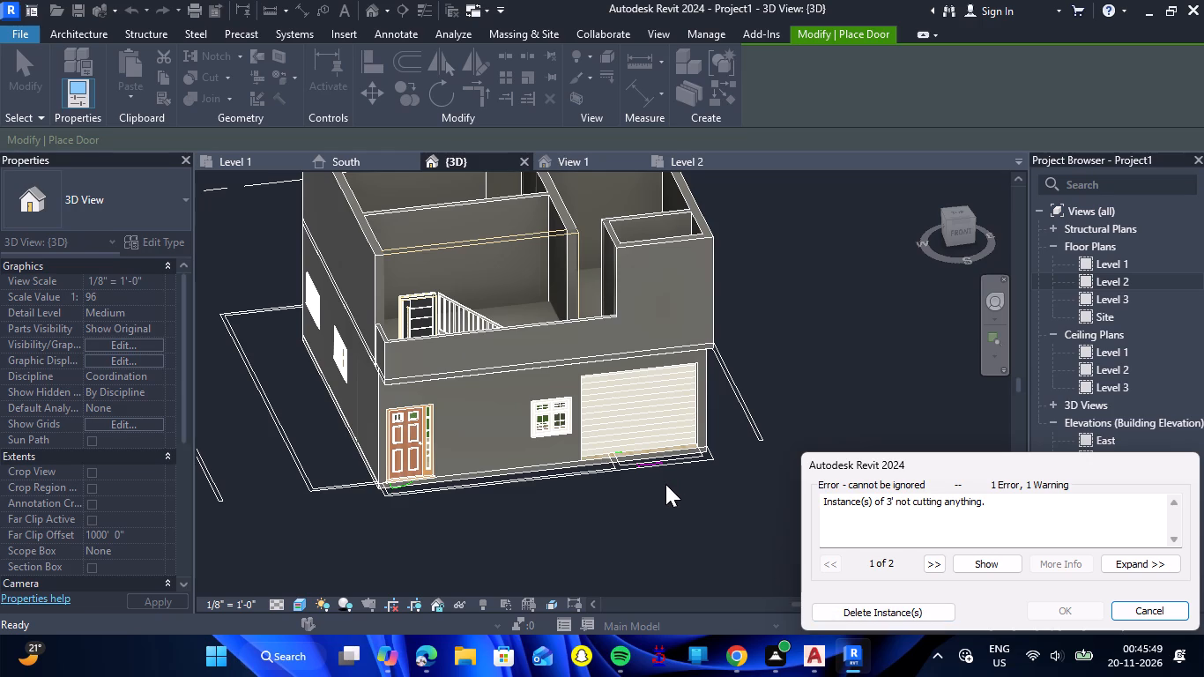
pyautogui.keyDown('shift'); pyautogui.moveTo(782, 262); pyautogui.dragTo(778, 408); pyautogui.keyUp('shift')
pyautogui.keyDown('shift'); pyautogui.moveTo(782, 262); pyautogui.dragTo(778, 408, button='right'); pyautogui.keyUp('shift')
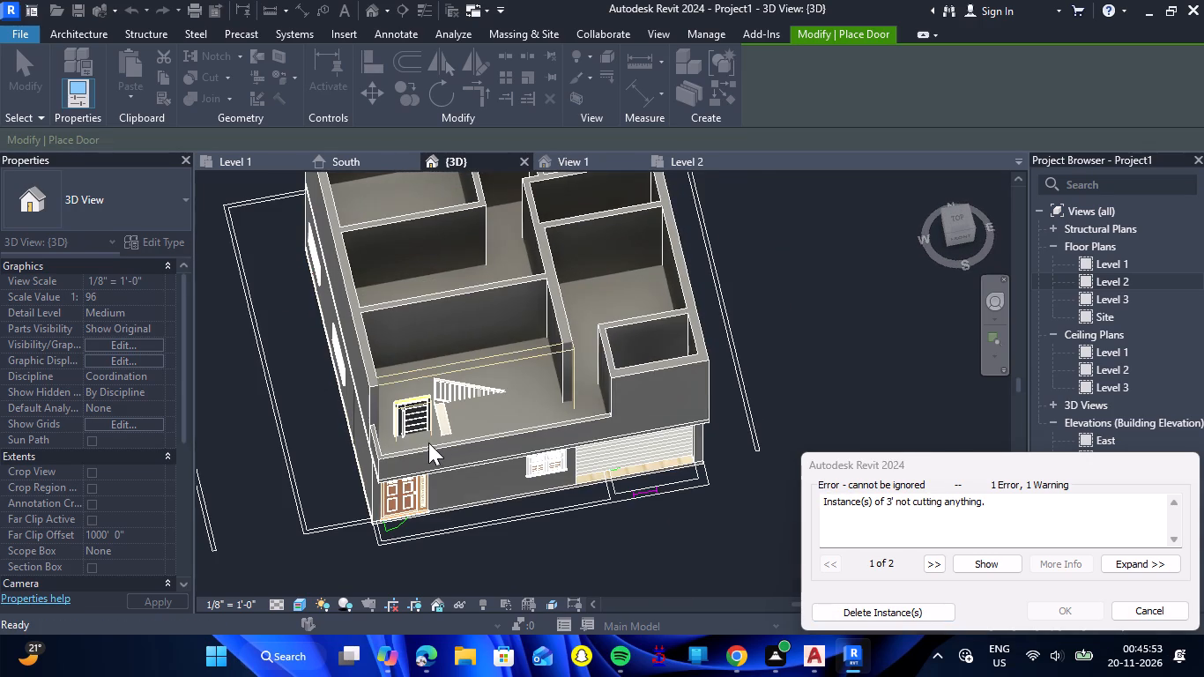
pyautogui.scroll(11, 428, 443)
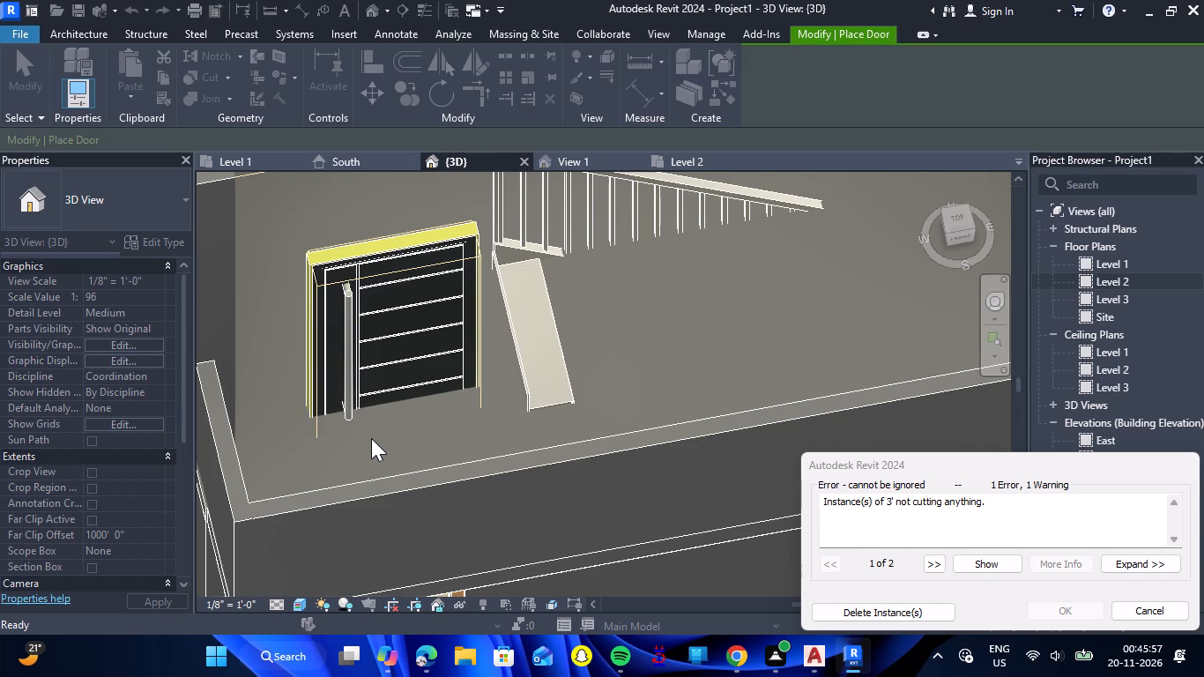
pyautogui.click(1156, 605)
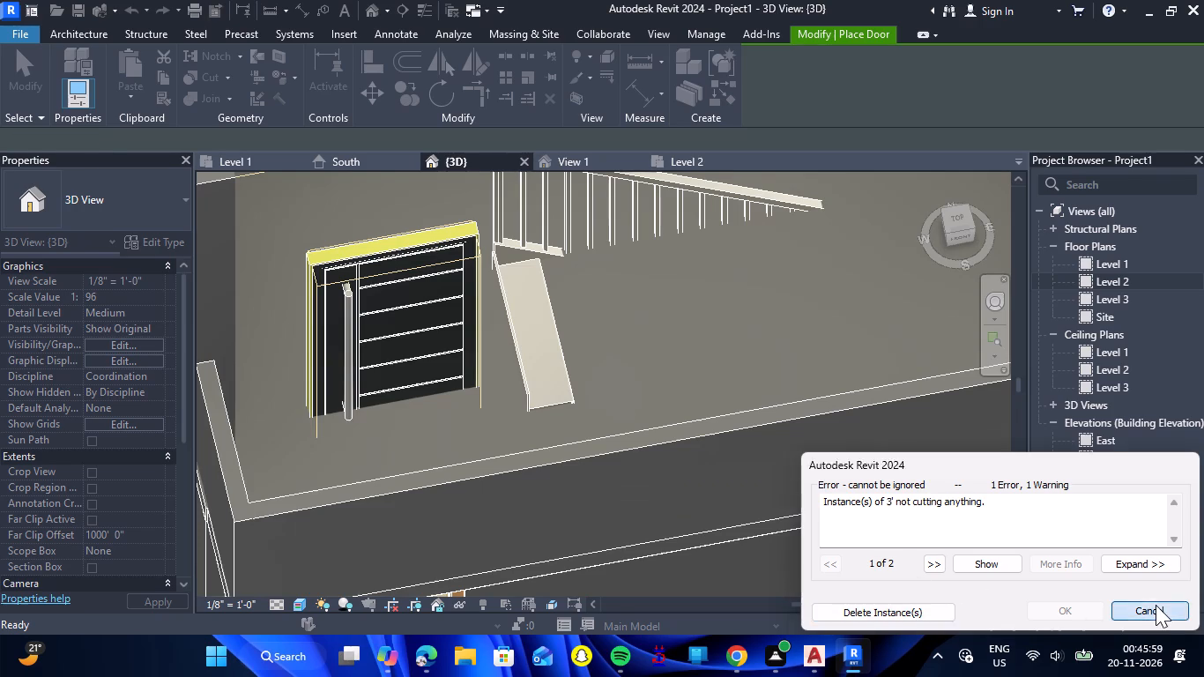
# Inspect the balcony door in the back wall from the front in 3D.
pyautogui.scroll(-4, 774, 451)
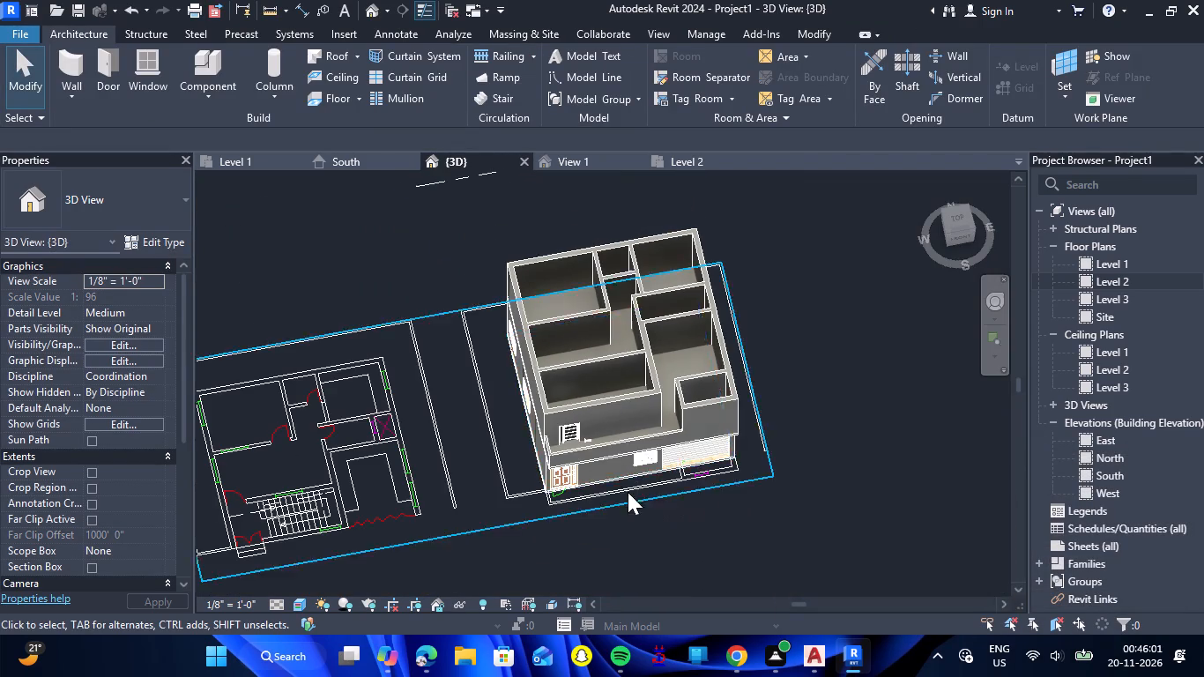
pyautogui.keyDown('shift'); pyautogui.moveTo(660, 542); pyautogui.dragTo(659, 293); pyautogui.keyUp('shift')
pyautogui.keyDown('shift'); pyautogui.moveTo(659, 542); pyautogui.dragTo(659, 293, button='right'); pyautogui.keyUp('shift')
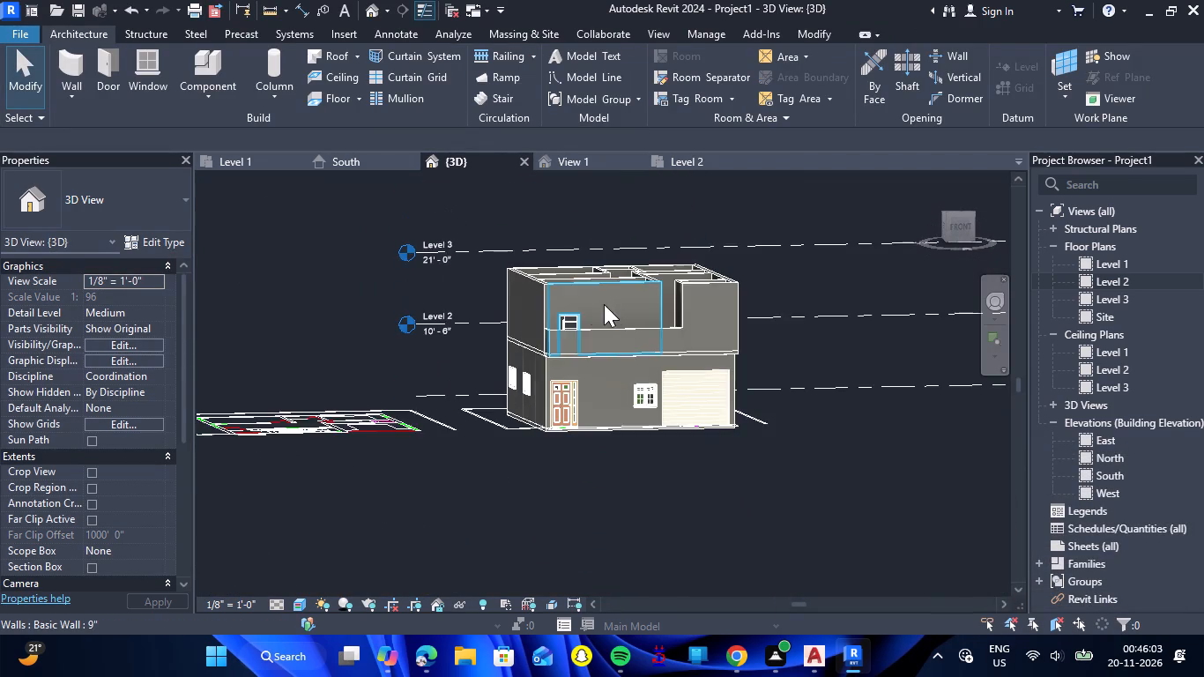
pyautogui.scroll(12, 583, 304)
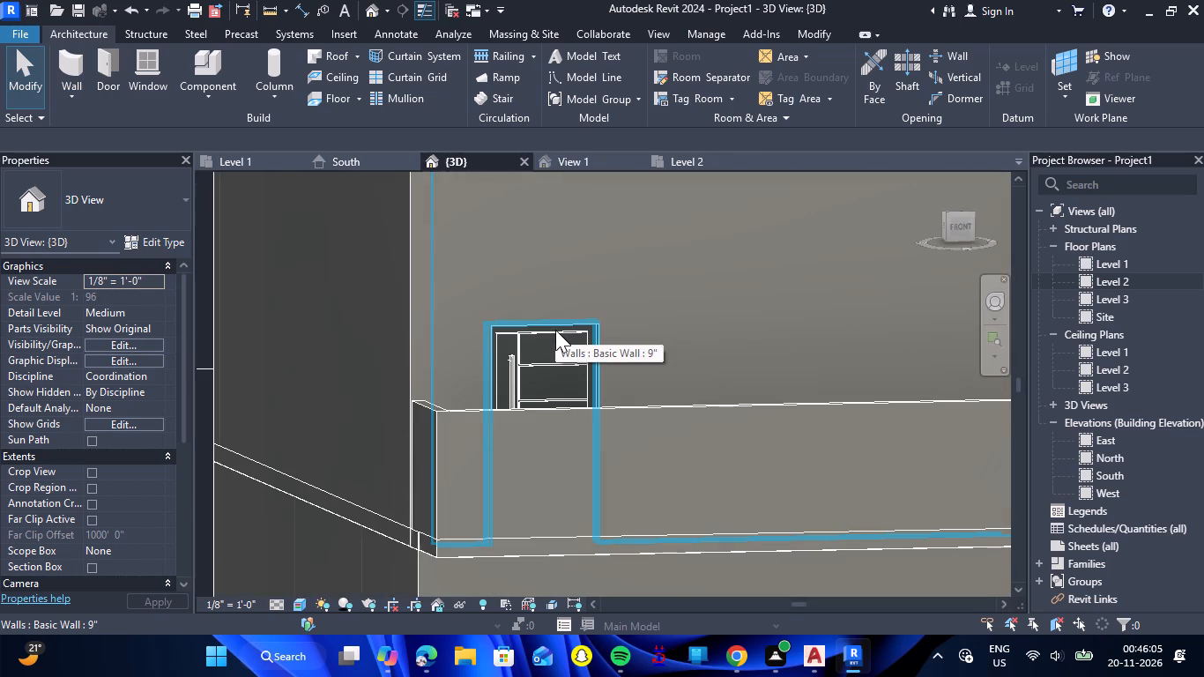
pyautogui.scroll(4, 540, 332)
pyautogui.scroll(-3, 510, 322)
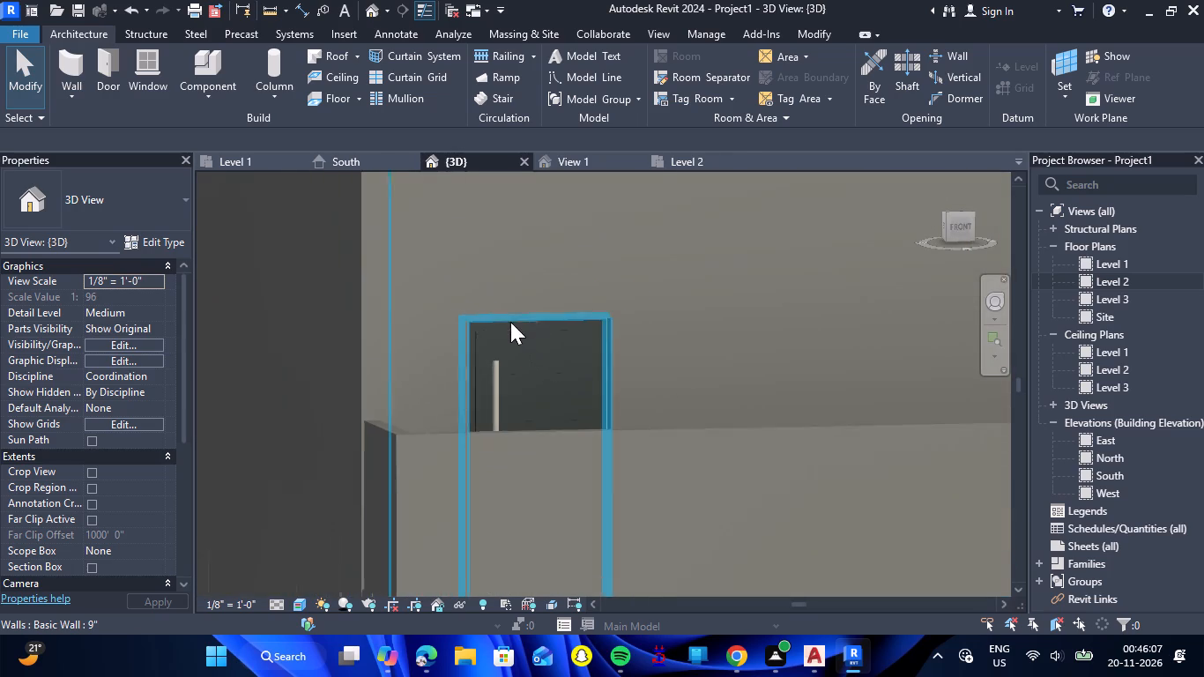
# On Level 2, shift the 3' balcony door west along its wall to align with the door in the imported plan.
pyautogui.click(664, 165)
pyautogui.scroll(-5, 673, 271)
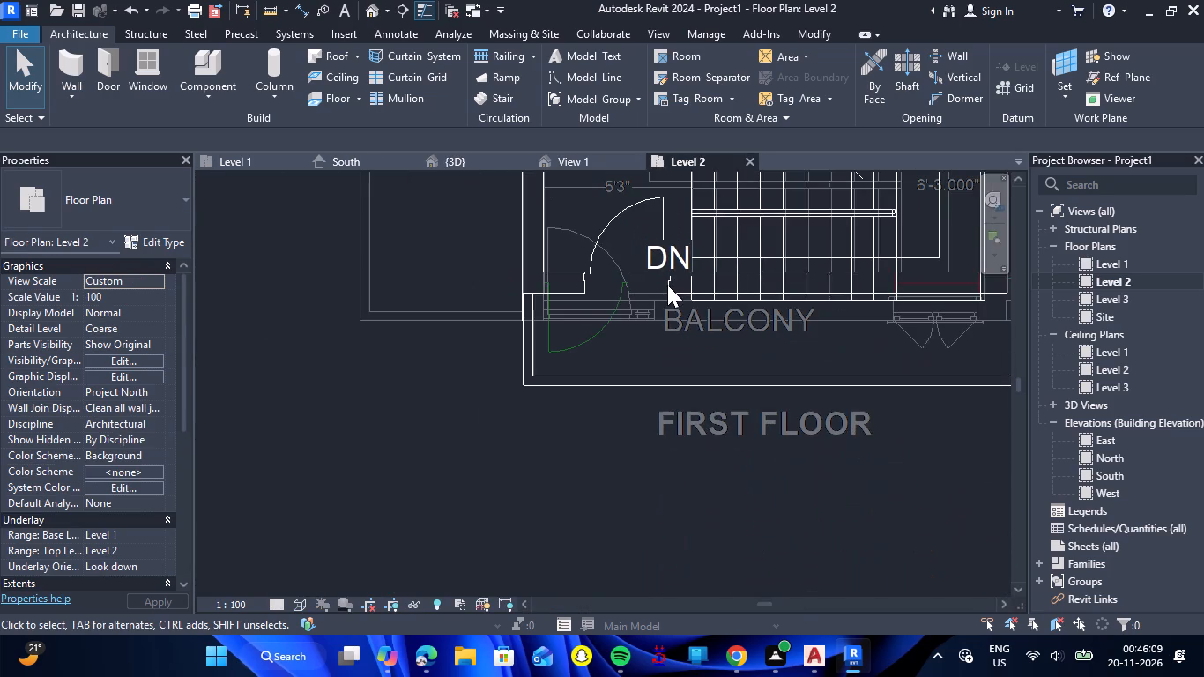
pyautogui.scroll(3, 643, 283)
pyautogui.scroll(-4, 643, 283)
pyautogui.scroll(7, 673, 209)
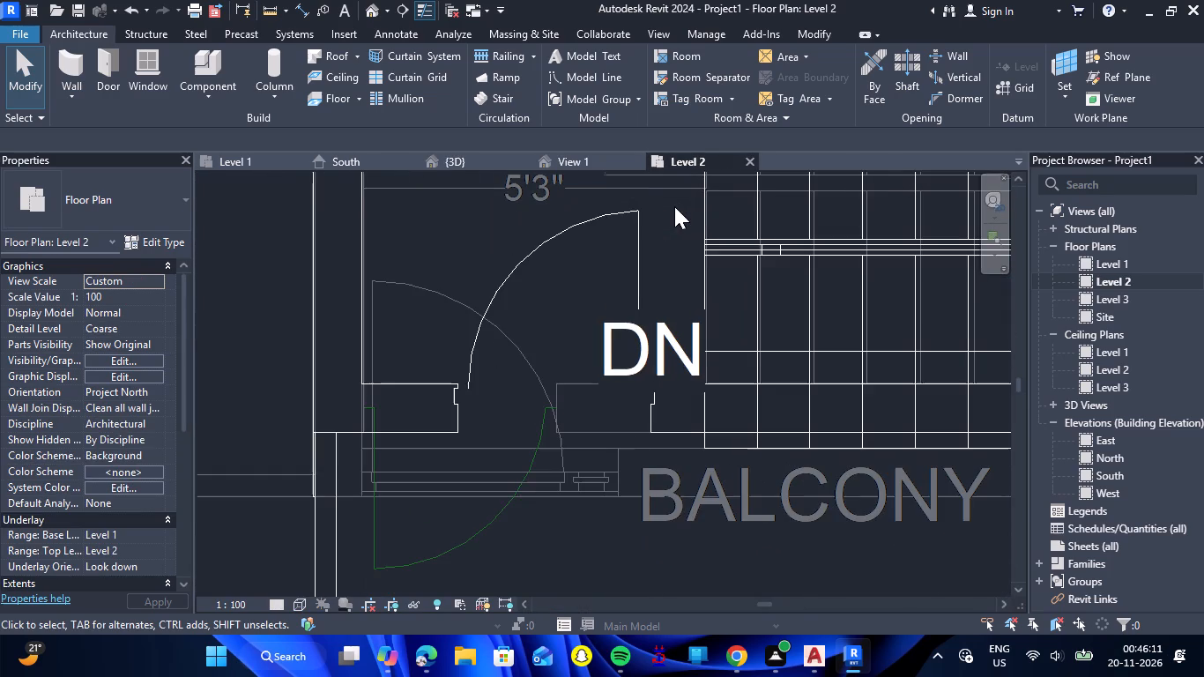
pyautogui.click(637, 260)
pyautogui.press('Left')
pyautogui.press('Left')
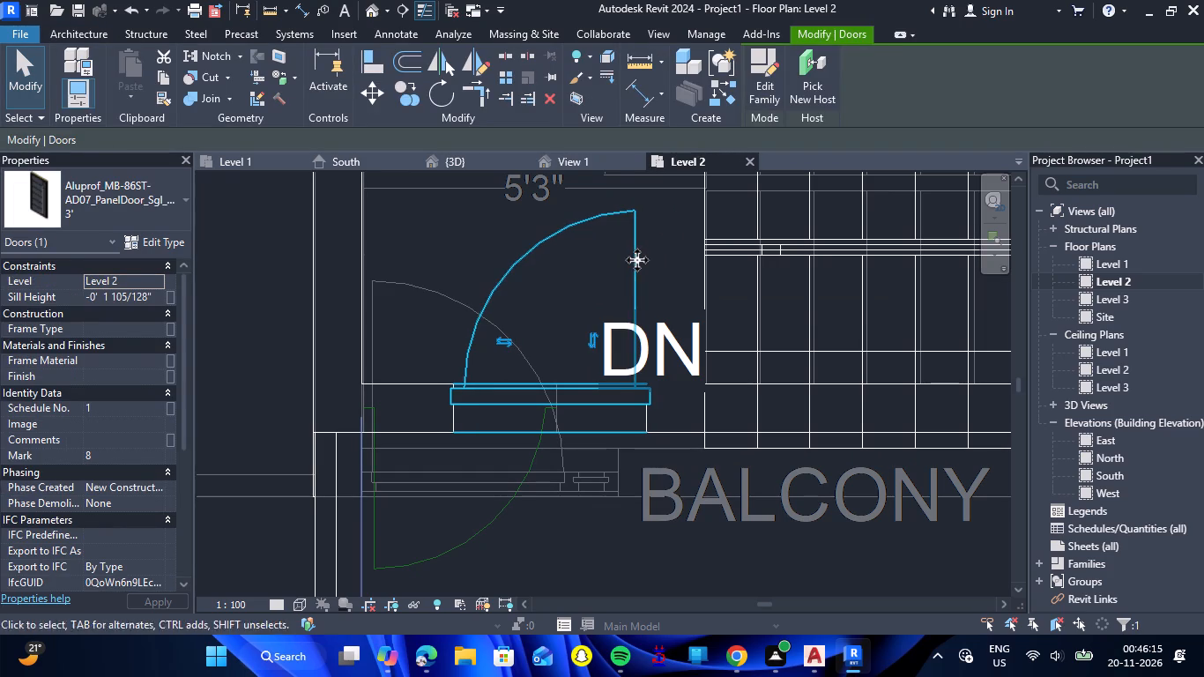
pyautogui.press('Left')
pyautogui.press('Left')
pyautogui.press('Left')
pyautogui.press('Left')
pyautogui.press('Left')
pyautogui.press('Left')
pyautogui.press('Left')
pyautogui.press('Left')
pyautogui.press('Left')
pyautogui.press('Left')
pyautogui.press('Left')
pyautogui.press('Left')
pyautogui.press('Left')
pyautogui.press('Left')
pyautogui.press('Left')
pyautogui.press('Left')
pyautogui.press('Left')
pyautogui.press('Left')
pyautogui.press('Left')
pyautogui.press('Left')
pyautogui.press('Left')
pyautogui.press('Left')
pyautogui.press('Left')
pyautogui.press('Left')
pyautogui.press('Left')
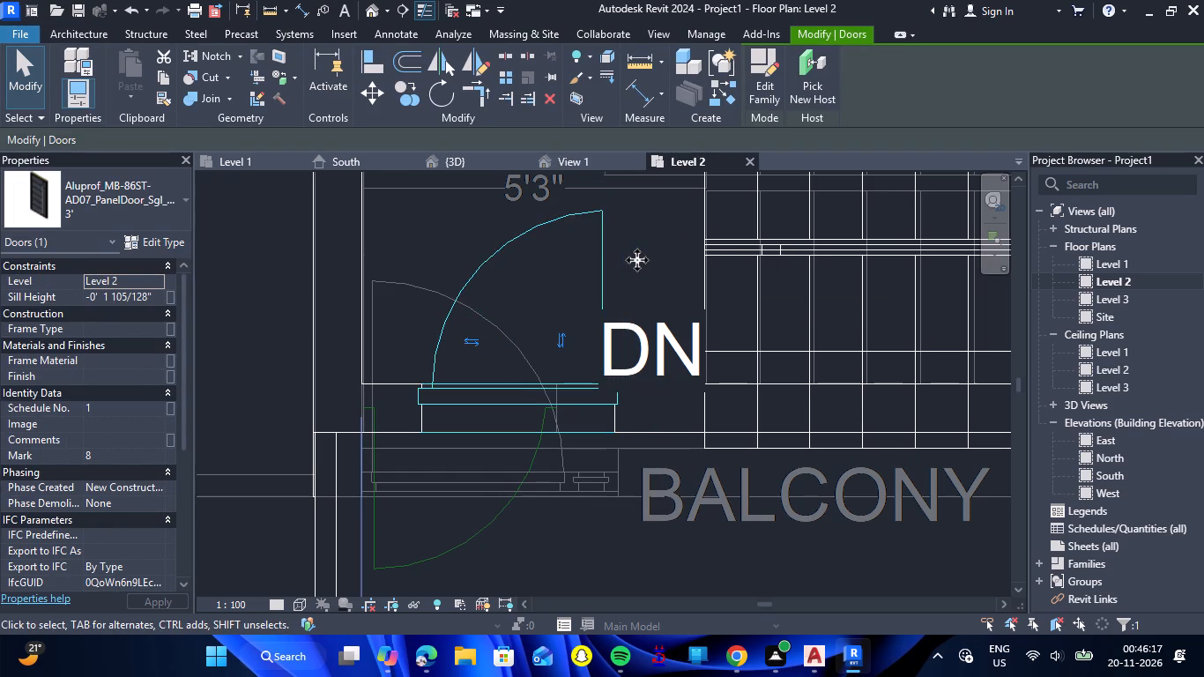
pyautogui.press('Left')
pyautogui.press('Left')
pyautogui.press('Left')
pyautogui.press('Left')
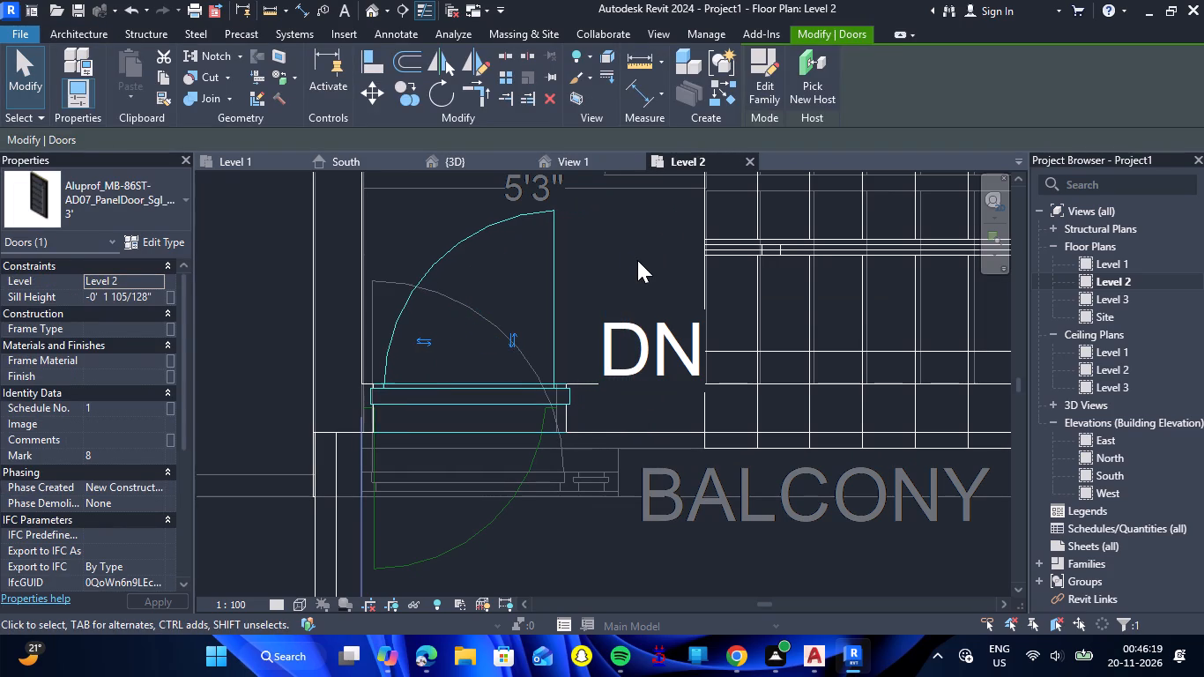
pyautogui.press('Left')
# Flip the balcony door so it is hinged on the west side and swings out over the balcony.
pyautogui.press('space')
pyautogui.press('space')
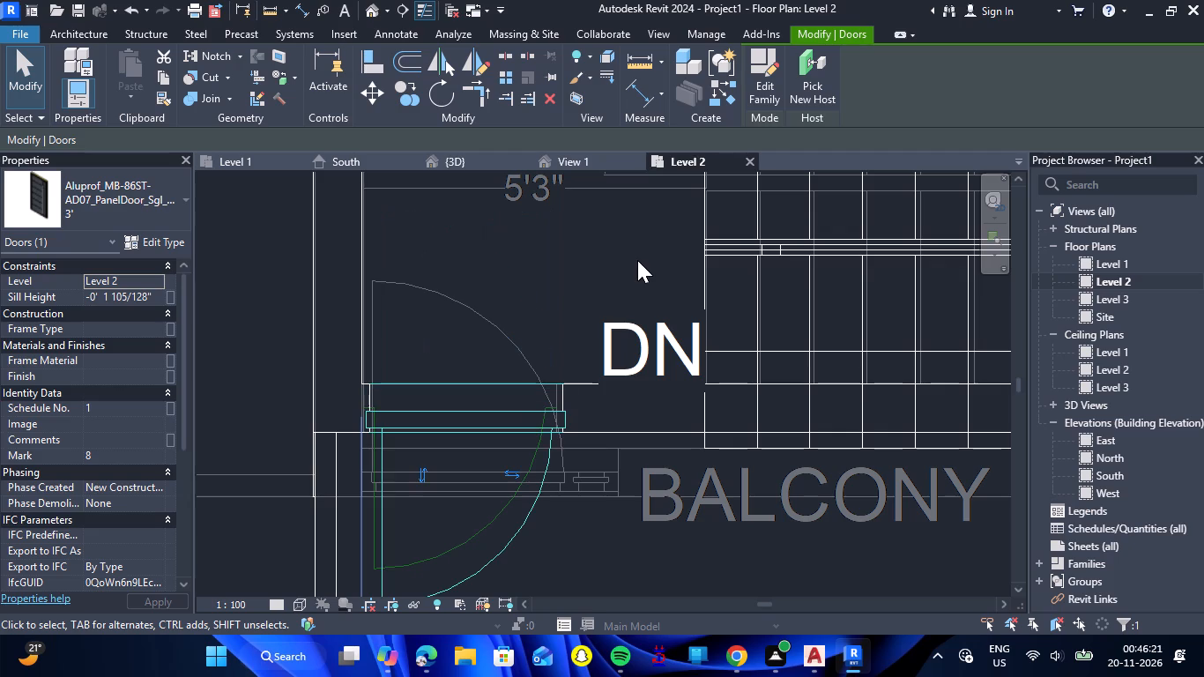
# Place a 3' Aluprof panel door at the west end of the wall between the drawing/dining room and the stairs.
pyautogui.scroll(-9, 628, 278)
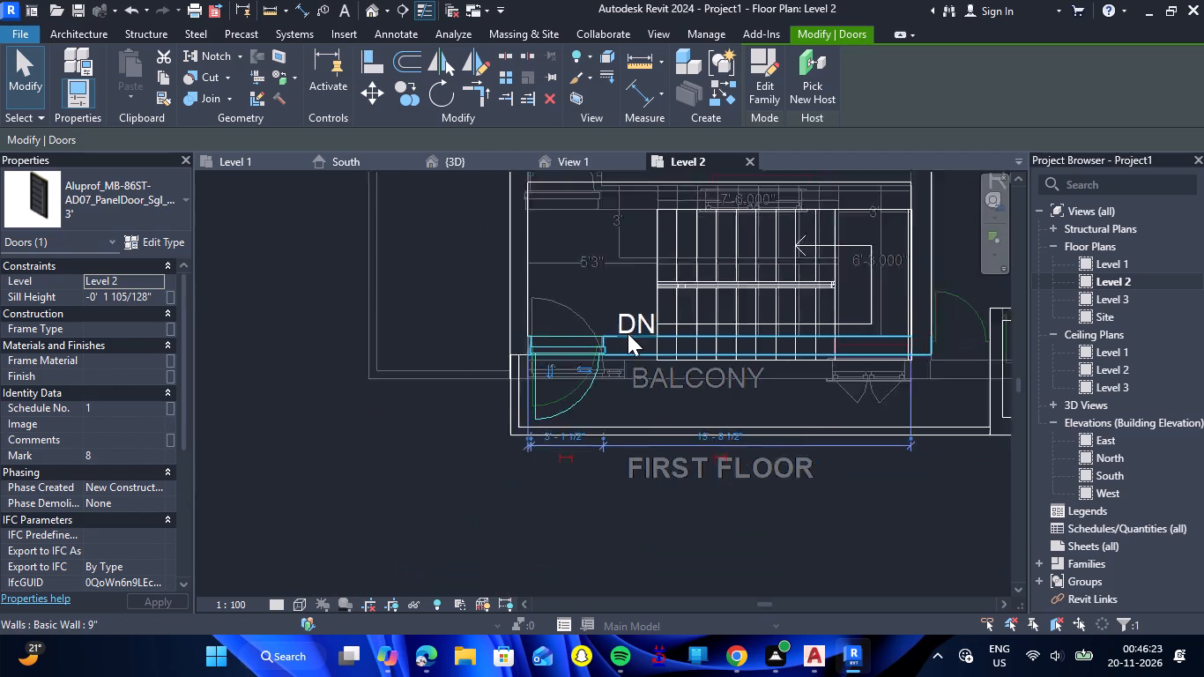
pyautogui.scroll(-2, 628, 333)
pyautogui.scroll(6, 598, 192)
pyautogui.scroll(5, 619, 268)
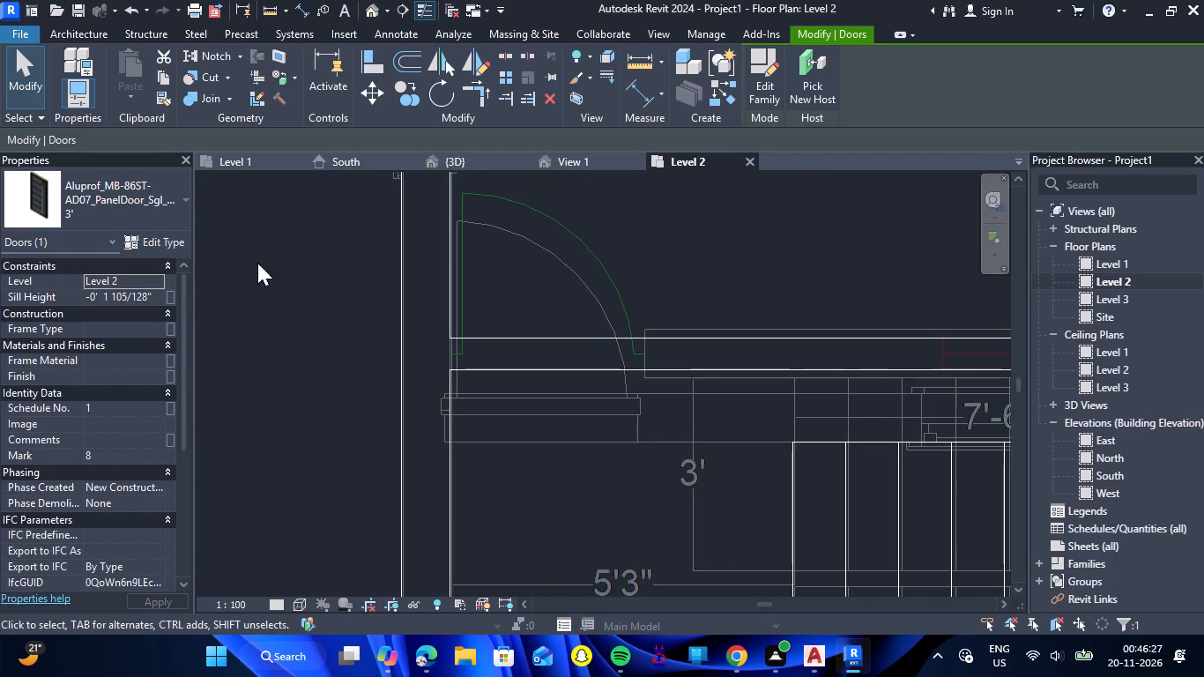
pyautogui.click(121, 213)
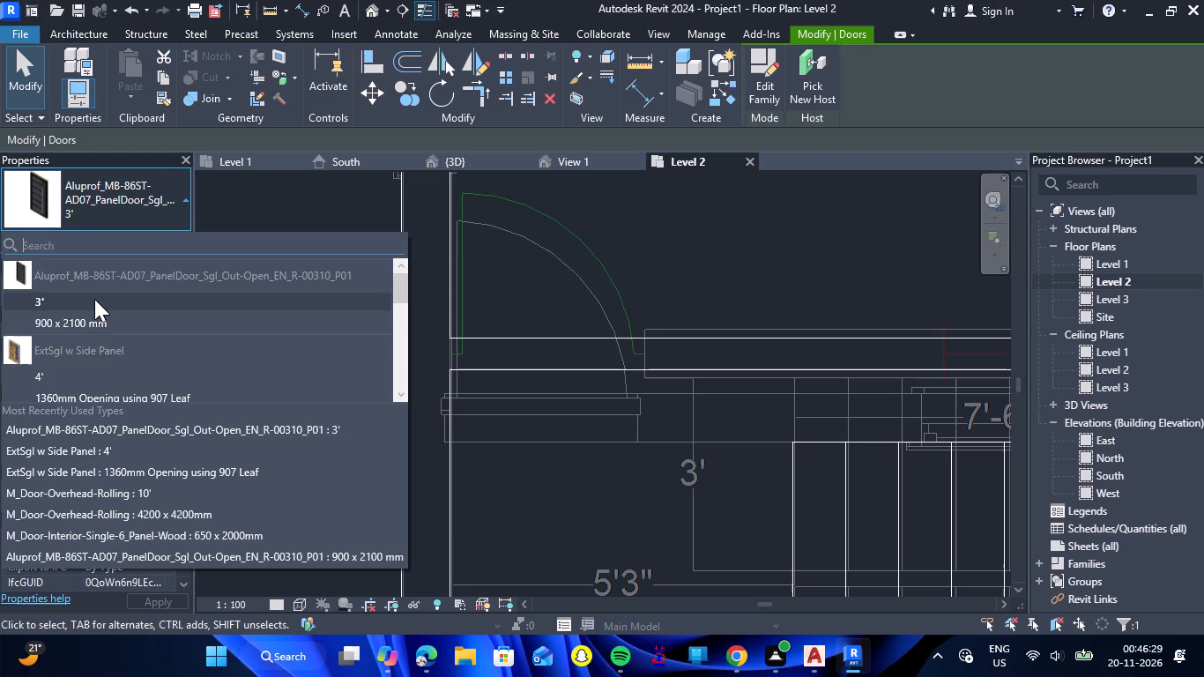
pyautogui.click(94, 300)
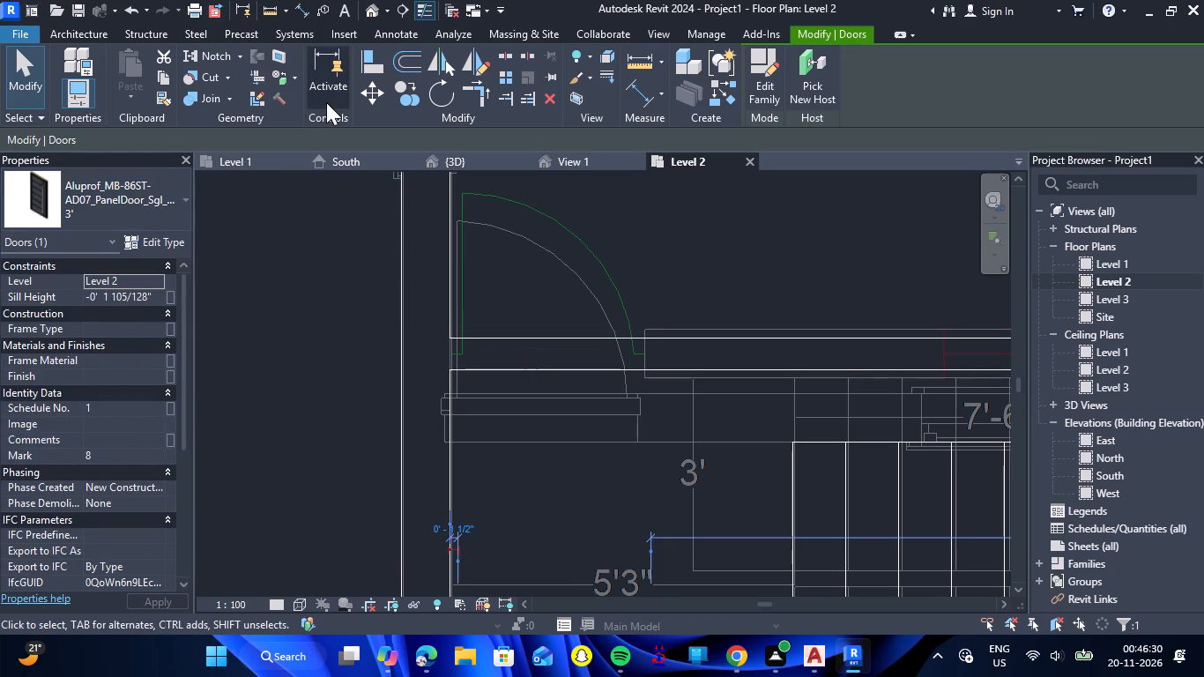
pyautogui.click(90, 33)
pyautogui.click(113, 78)
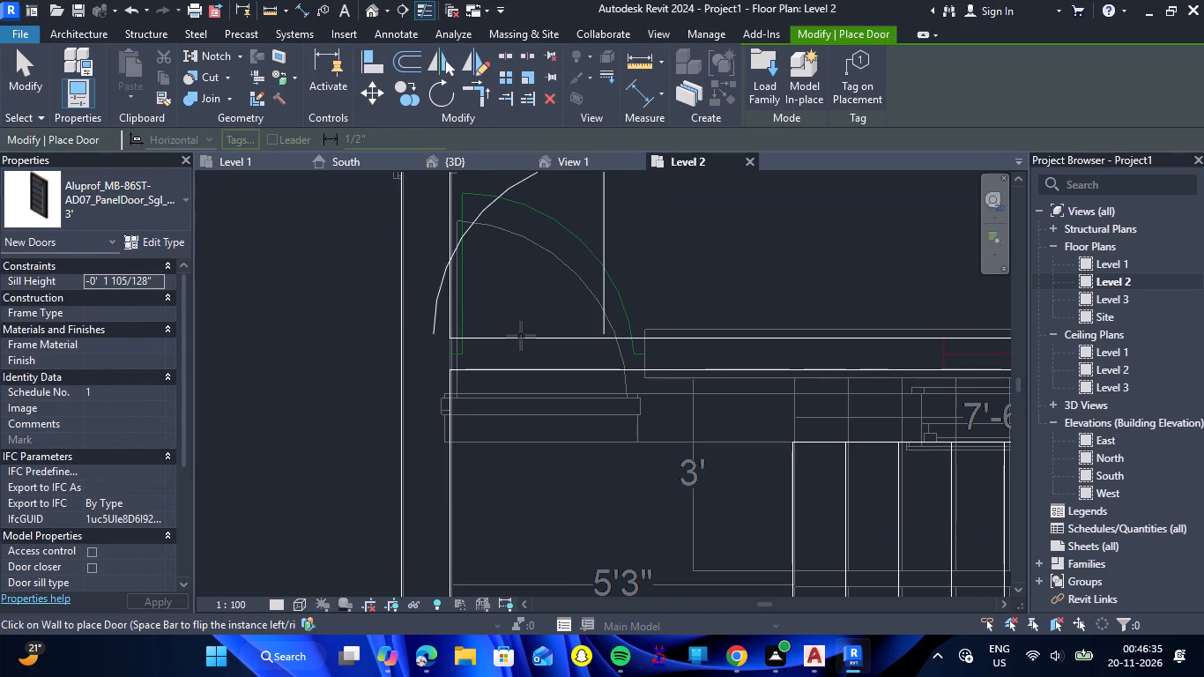
pyautogui.click(550, 343)
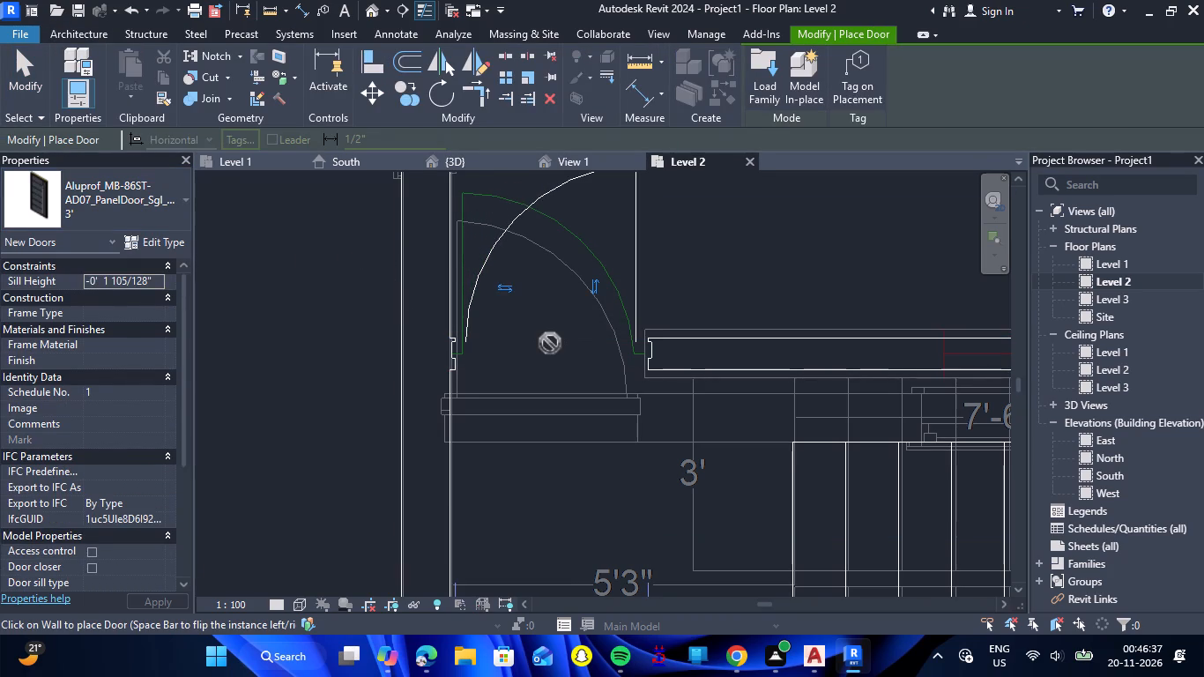
# Place a 3' Aluprof door near the east end of the wall between the northwest bedroom and the drawing/dining room.
pyautogui.scroll(-13, 545, 331)
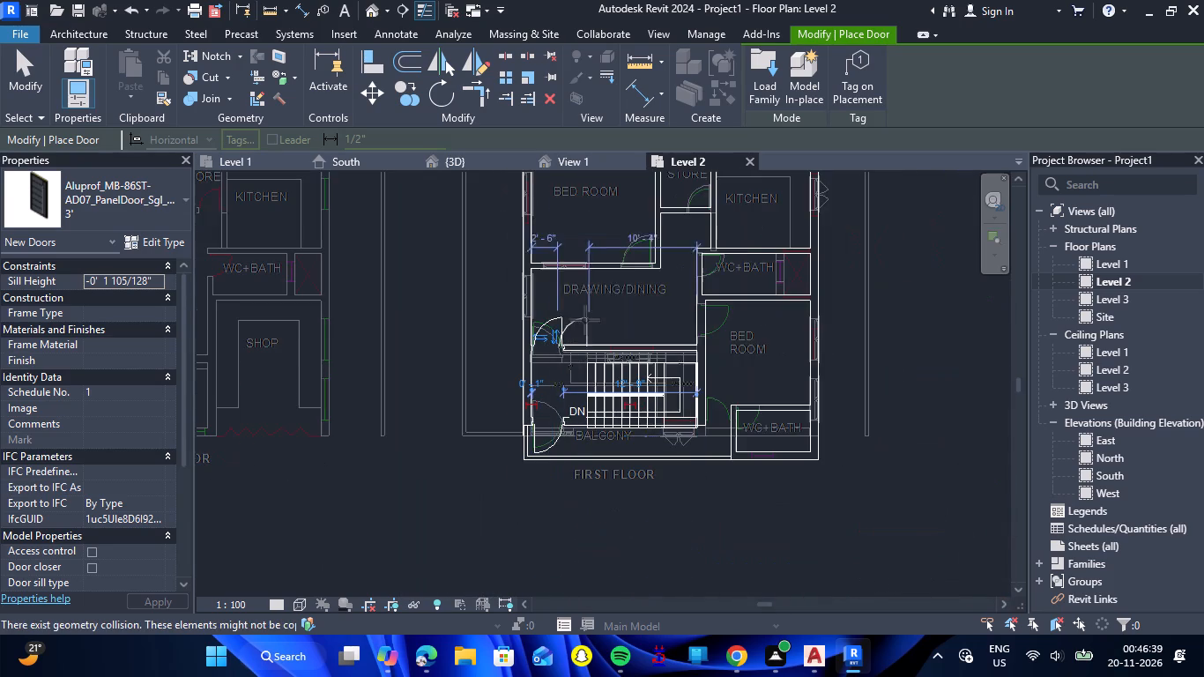
pyautogui.scroll(14, 658, 236)
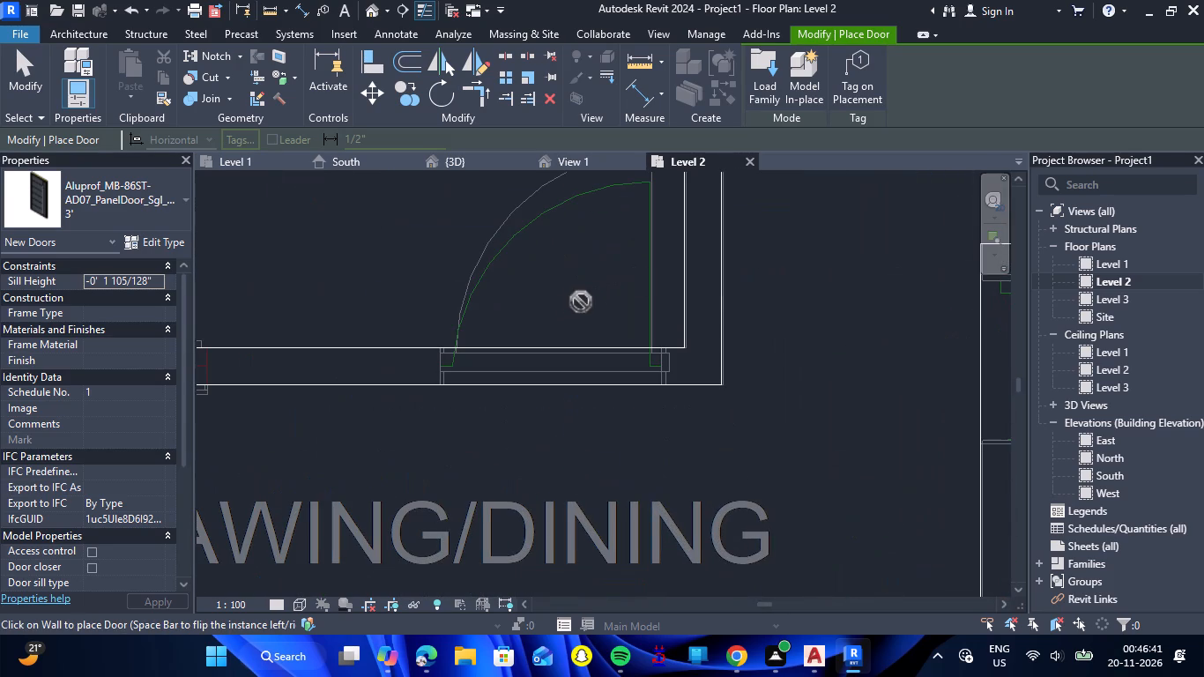
pyautogui.tripleClick(543, 351)
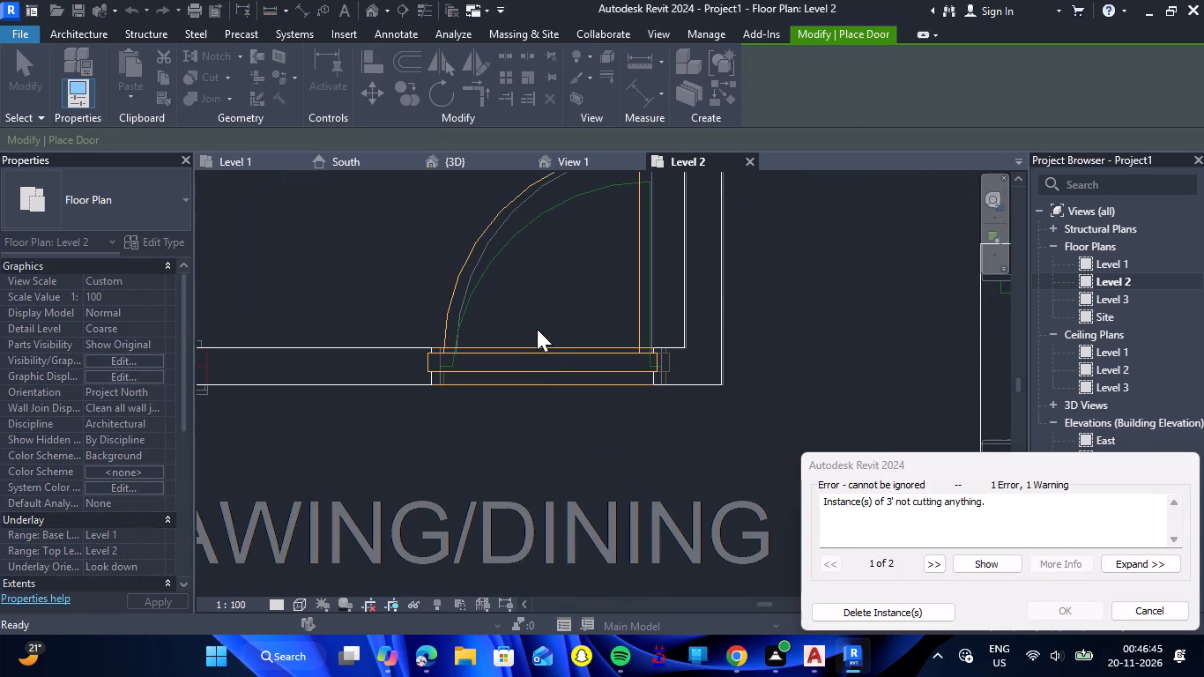
pyautogui.scroll(-9, 537, 329)
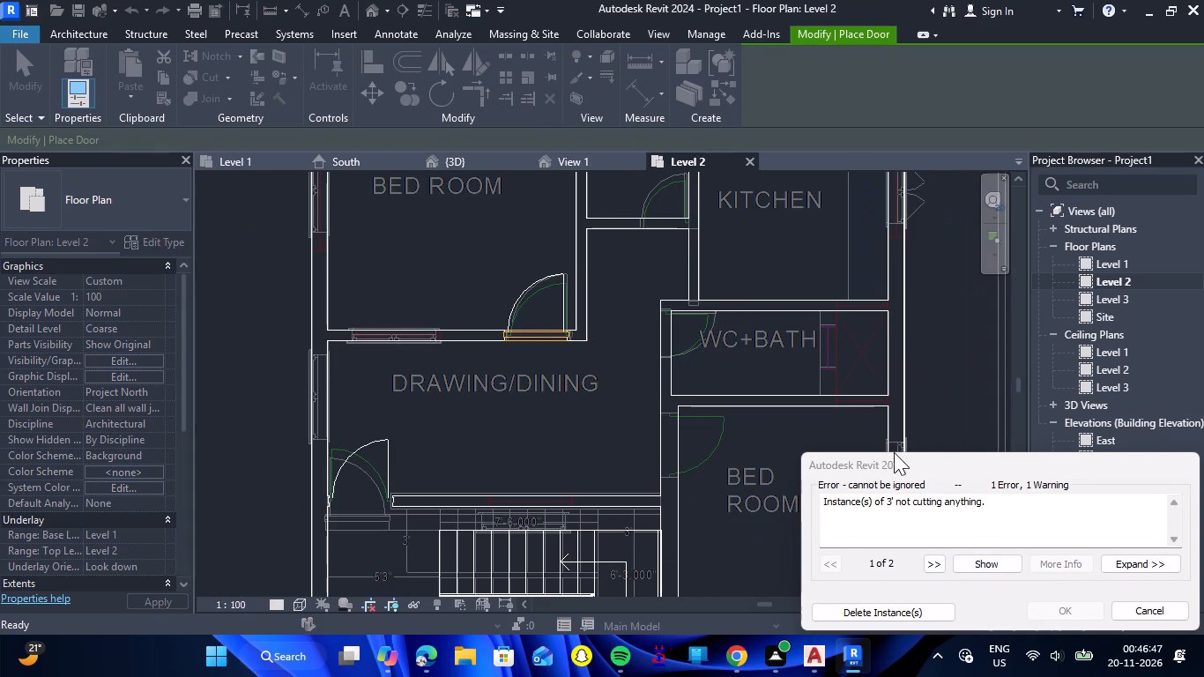
pyautogui.doubleClick(1139, 606)
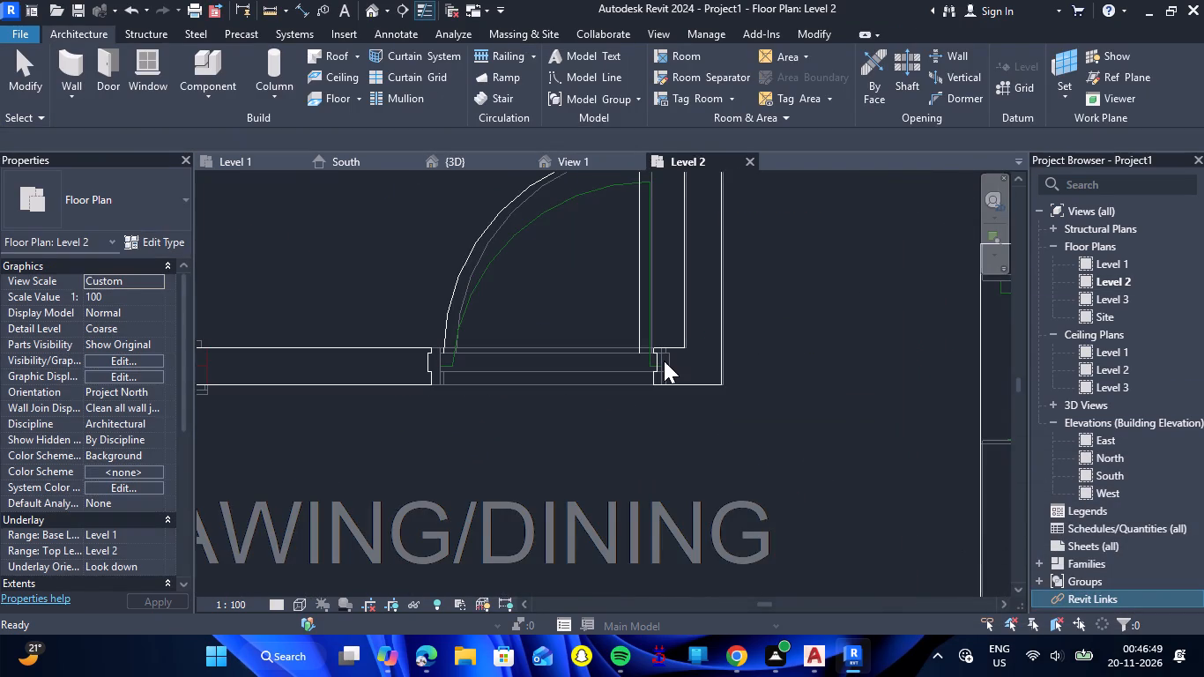
# Place a 3' Aluprof door in the wall between the drawing/dining room and the southeast bedroom, opening into the bedroom.
pyautogui.scroll(-7, 663, 361)
pyautogui.scroll(-3, 808, 371)
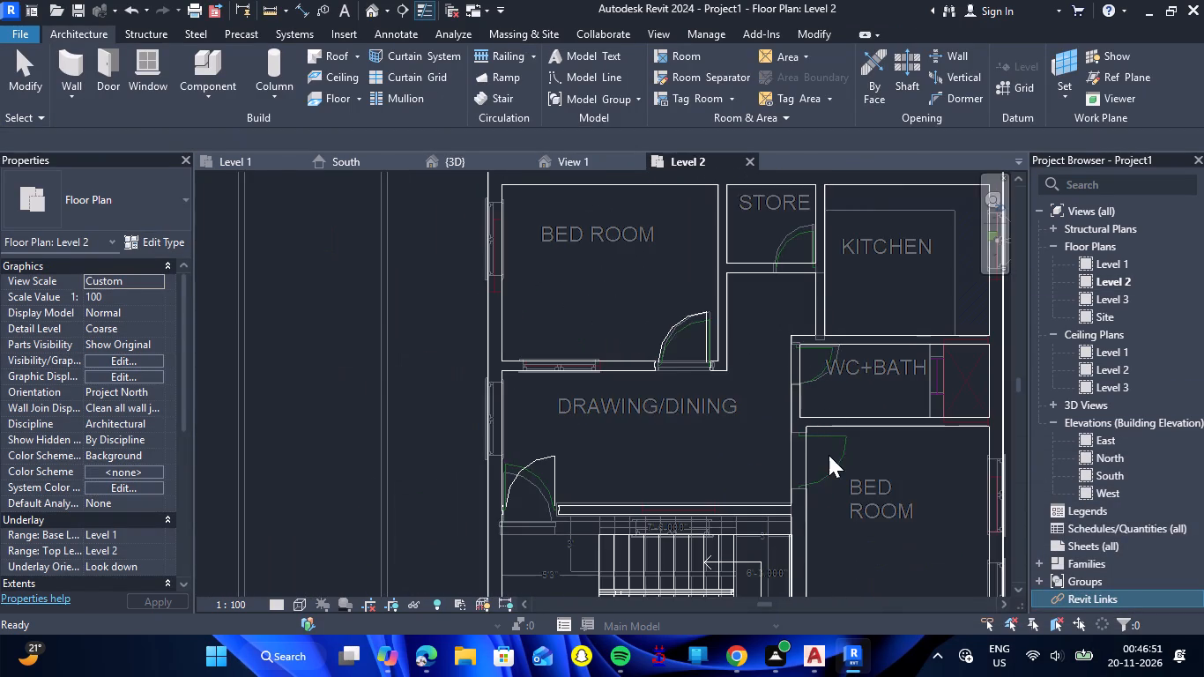
pyautogui.scroll(5, 829, 468)
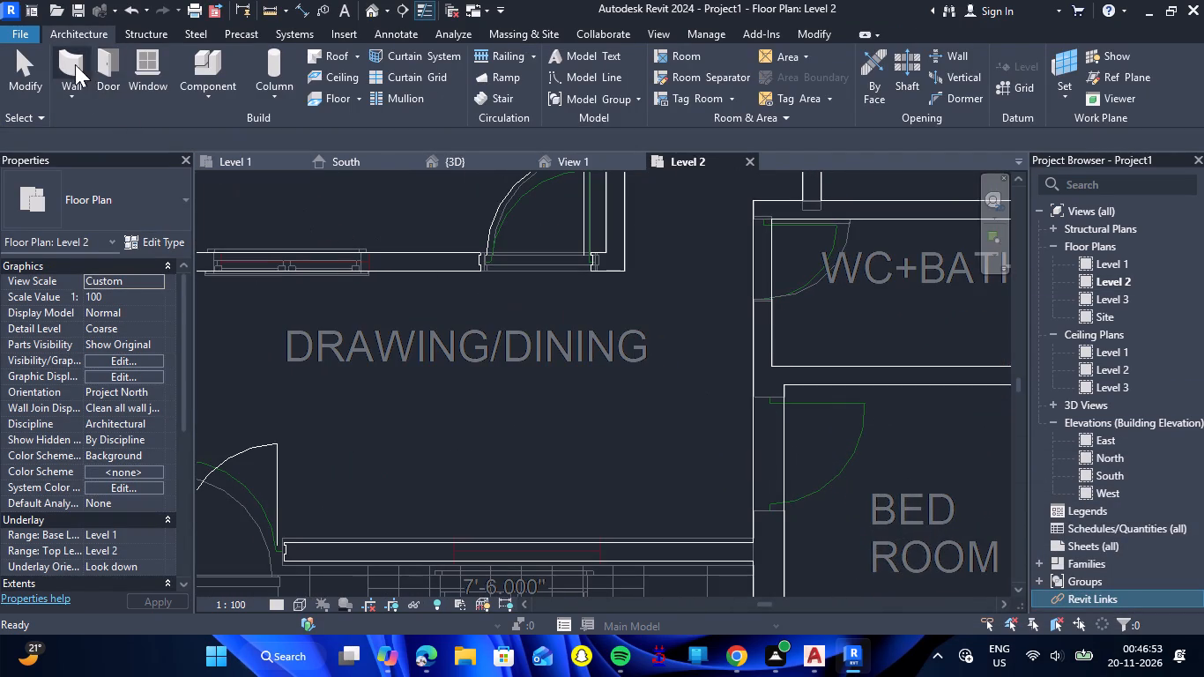
pyautogui.click(109, 68)
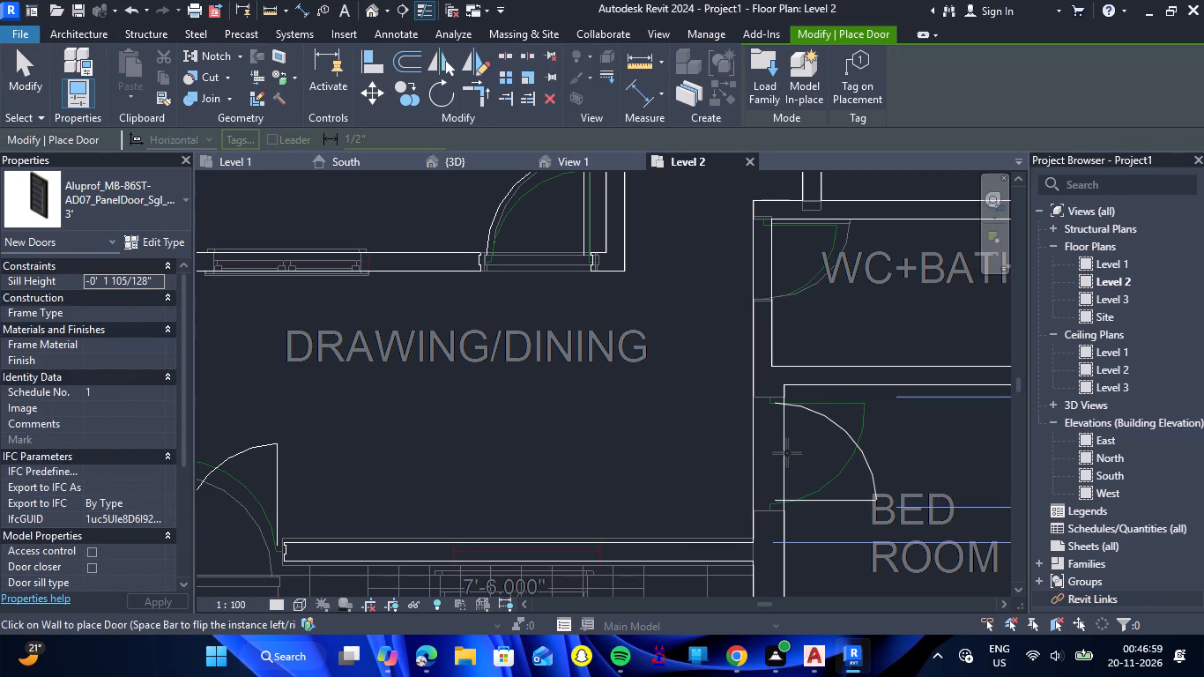
pyautogui.click(787, 453)
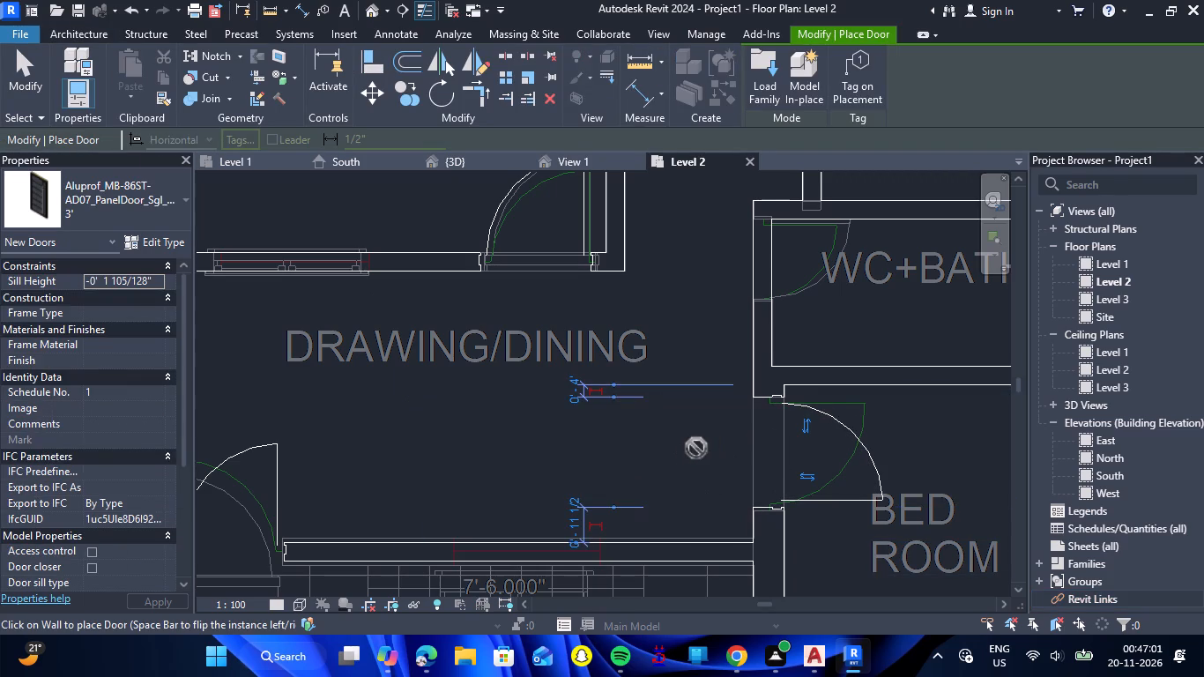
pyautogui.press('Escape')
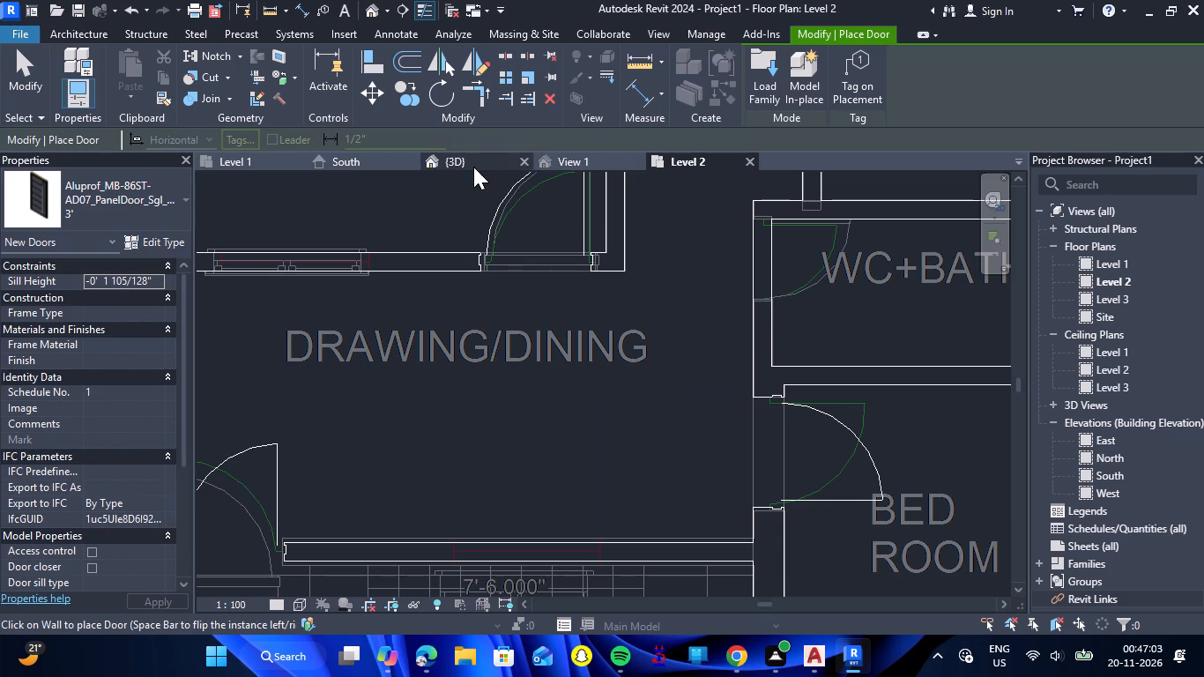
# Inspect the newly placed Level 2 interior doors in 3D from the front and from above.
pyautogui.click(472, 166)
pyautogui.scroll(-7, 566, 353)
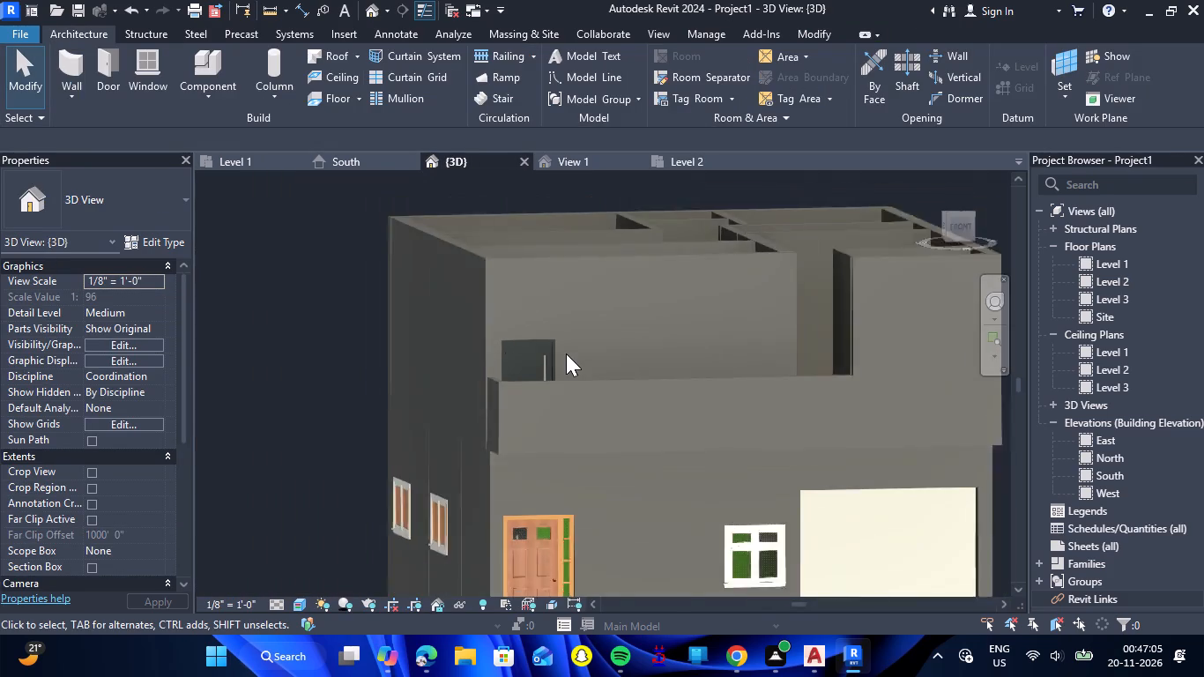
pyautogui.scroll(-3, 566, 353)
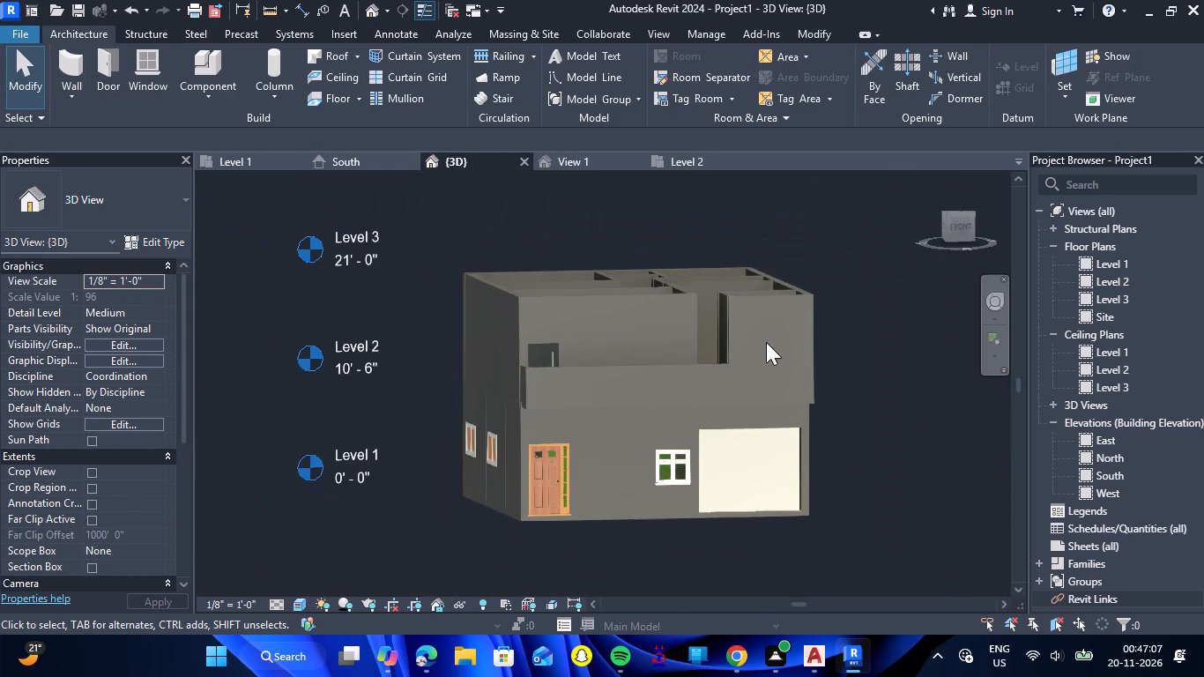
pyautogui.keyDown('shift'); pyautogui.moveTo(875, 323); pyautogui.dragTo(844, 442, button='right'); pyautogui.keyUp('shift')
pyautogui.keyDown('shift'); pyautogui.moveTo(875, 323); pyautogui.dragTo(844, 442); pyautogui.keyUp('shift')
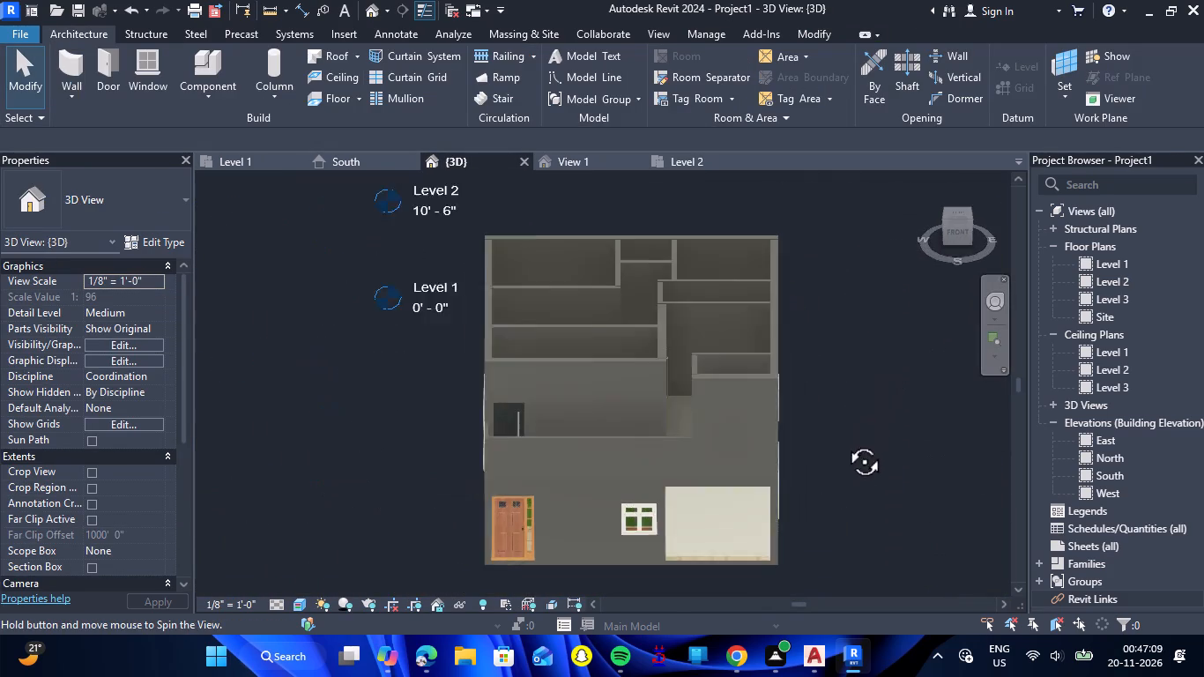
pyautogui.keyDown('shift'); pyautogui.moveTo(844, 442); pyautogui.dragTo(902, 482, button='right'); pyautogui.keyUp('shift')
pyautogui.keyDown('shift'); pyautogui.moveTo(844, 442); pyautogui.dragTo(902, 482); pyautogui.keyUp('shift')
pyautogui.scroll(12, 602, 369)
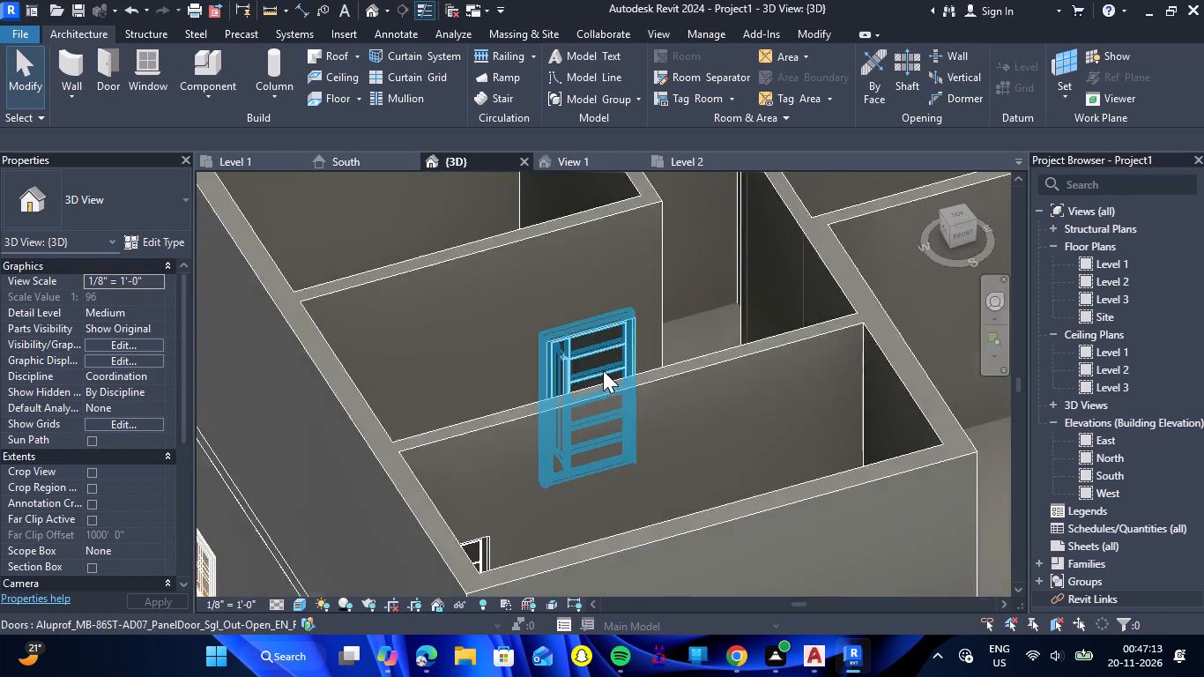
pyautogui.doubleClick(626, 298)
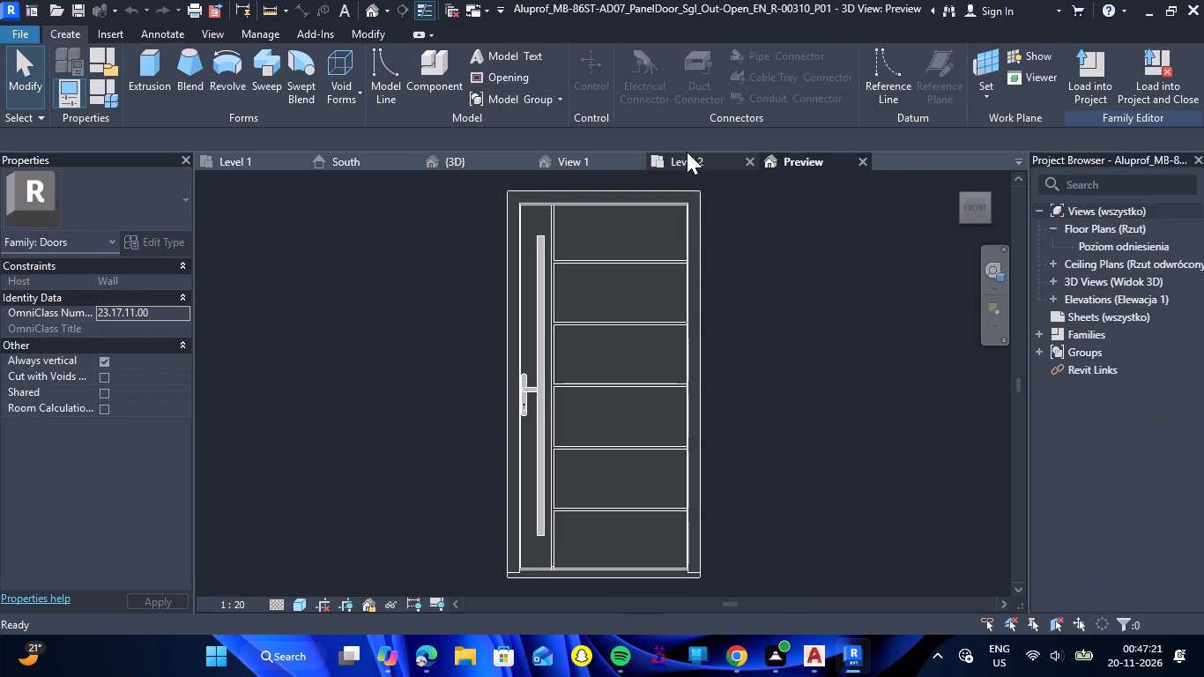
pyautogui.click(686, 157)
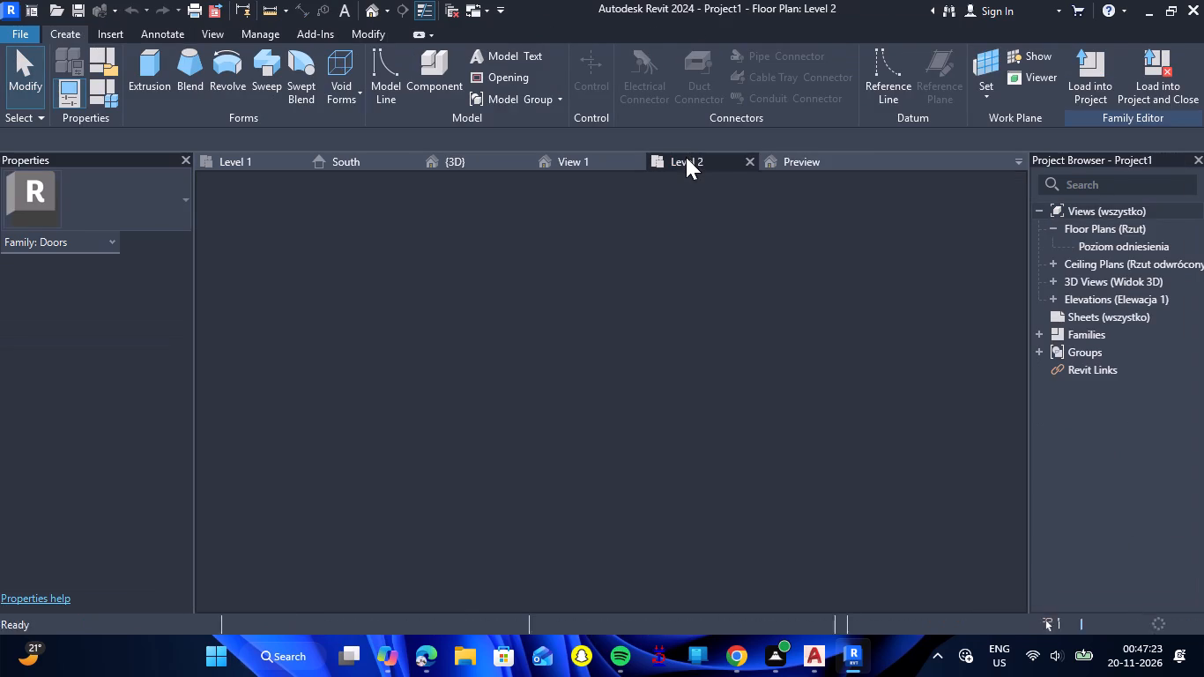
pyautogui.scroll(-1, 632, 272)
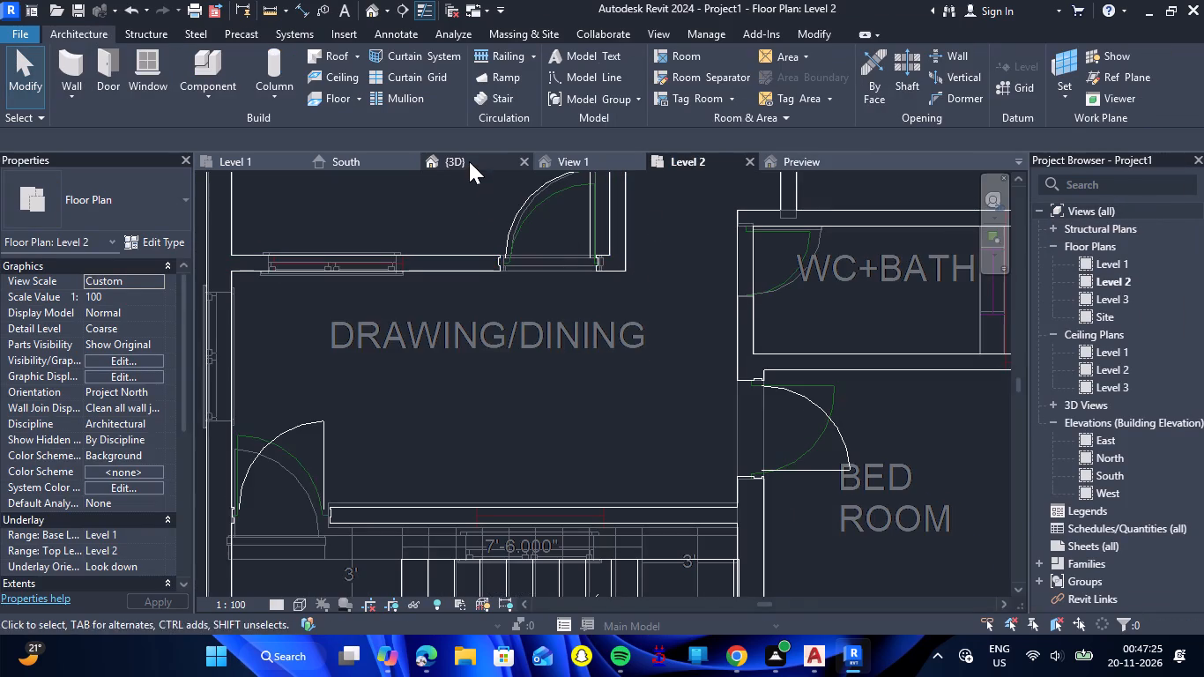
# Nudge the 3' Aluprof door between the northwest bedroom and the drawing/dining room slightly east along its wall.
pyautogui.click(469, 161)
pyautogui.click(546, 342)
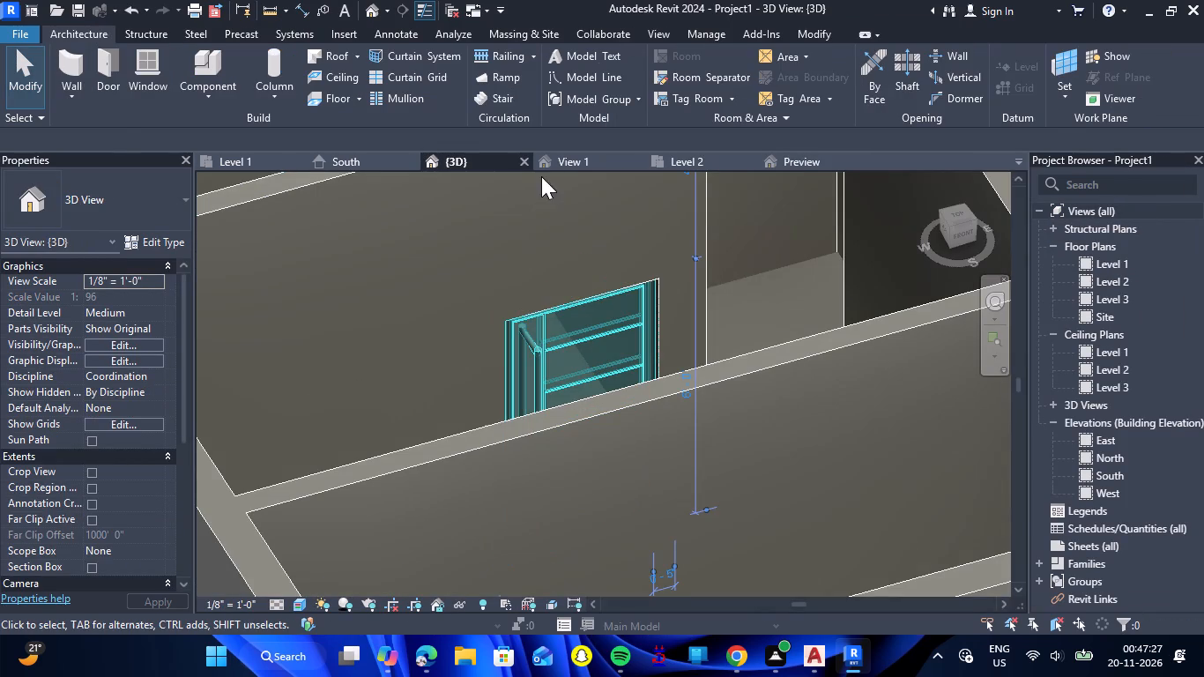
pyautogui.doubleClick(666, 163)
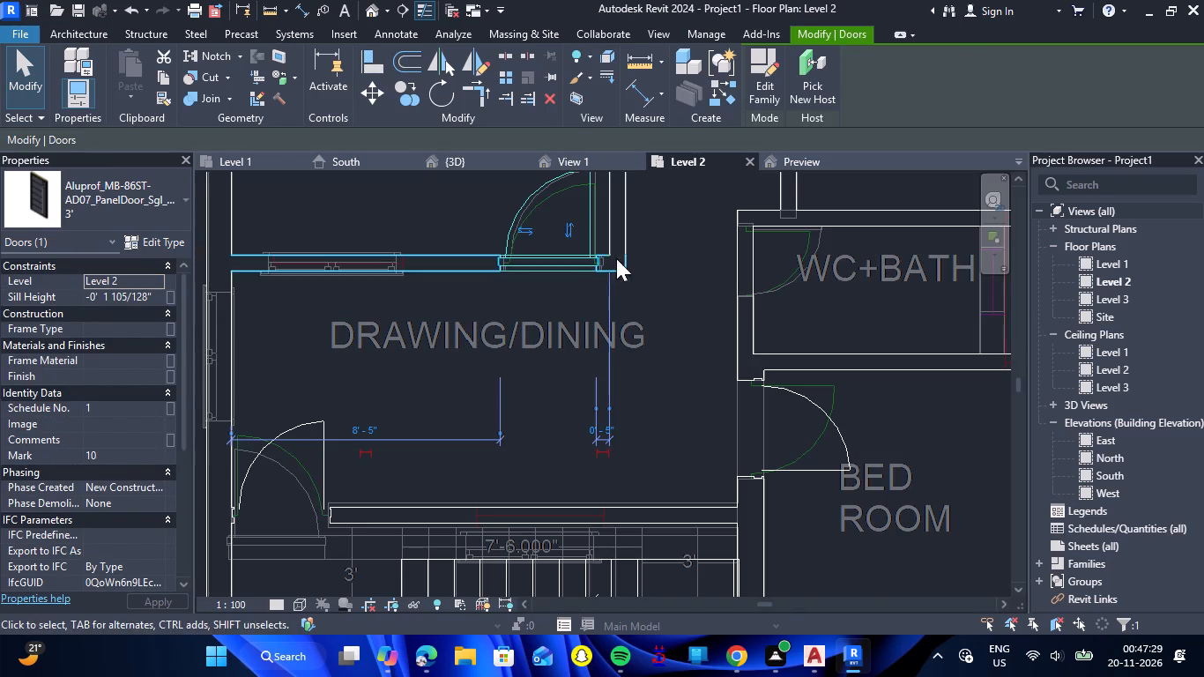
pyautogui.scroll(5, 553, 217)
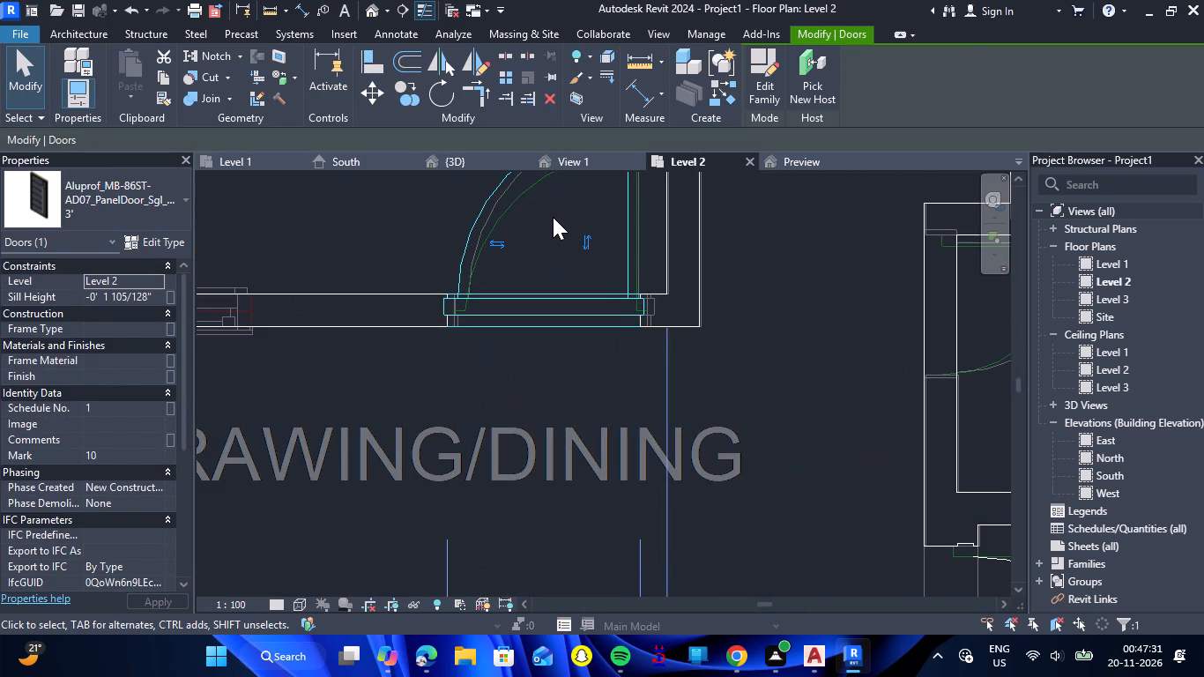
pyautogui.press('Right')
pyautogui.press('Right')
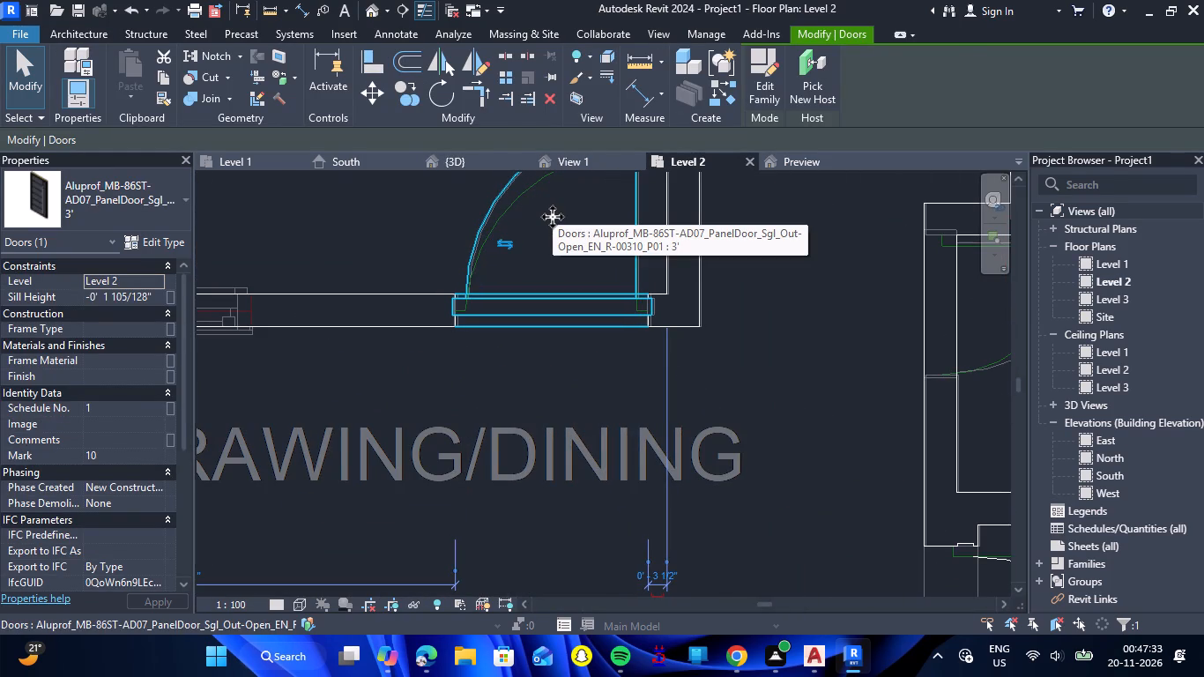
pyautogui.press('Escape')
# Flip the swing of the southeast bedroom's 3' Aluprof door so its leaf hinges at the north end of the opening.
pyautogui.scroll(-2, 555, 227)
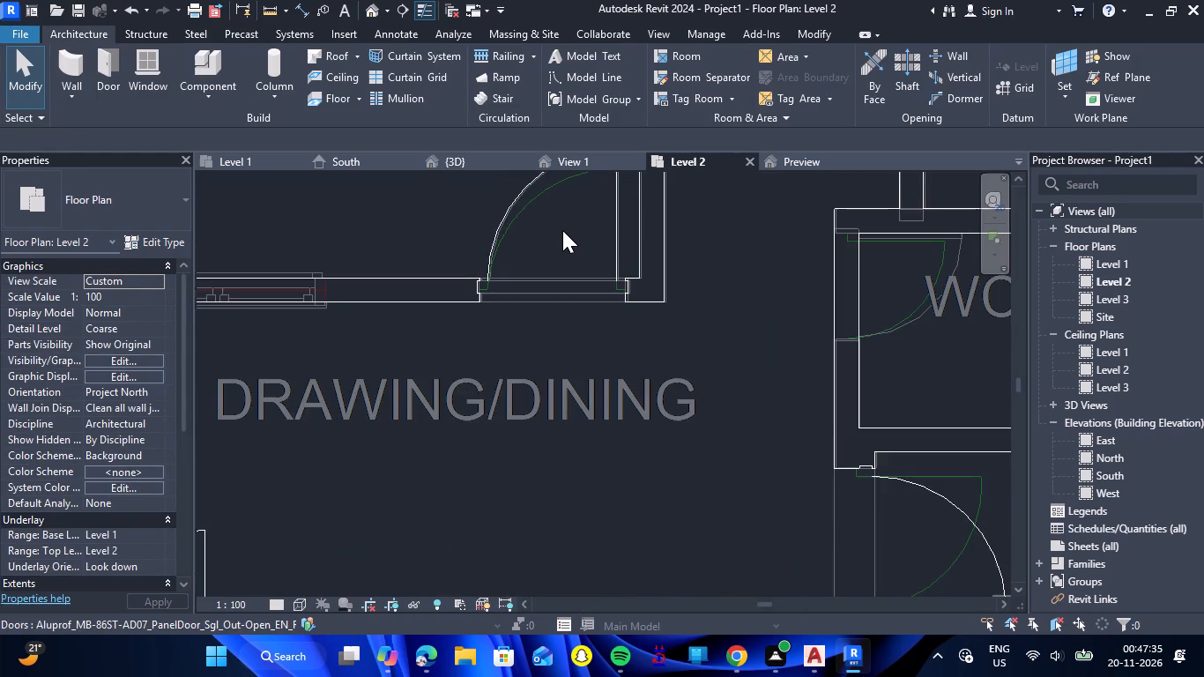
pyautogui.scroll(-5, 562, 239)
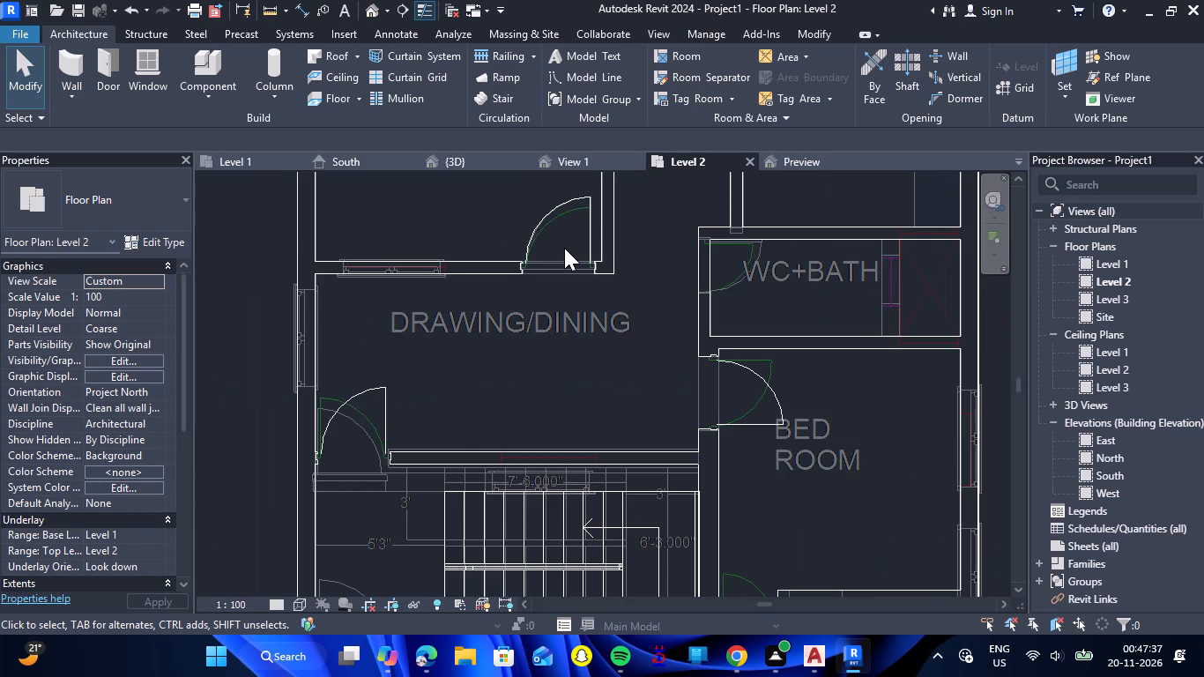
pyautogui.scroll(-3, 564, 248)
pyautogui.doubleClick(701, 363)
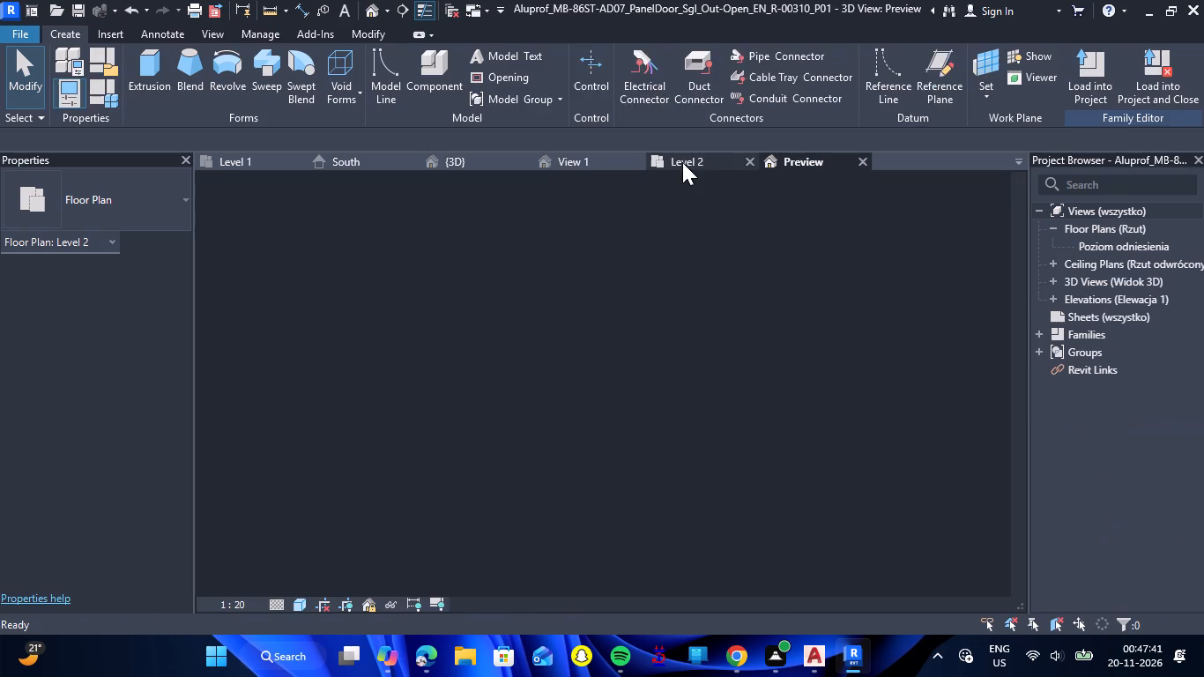
pyautogui.doubleClick(683, 162)
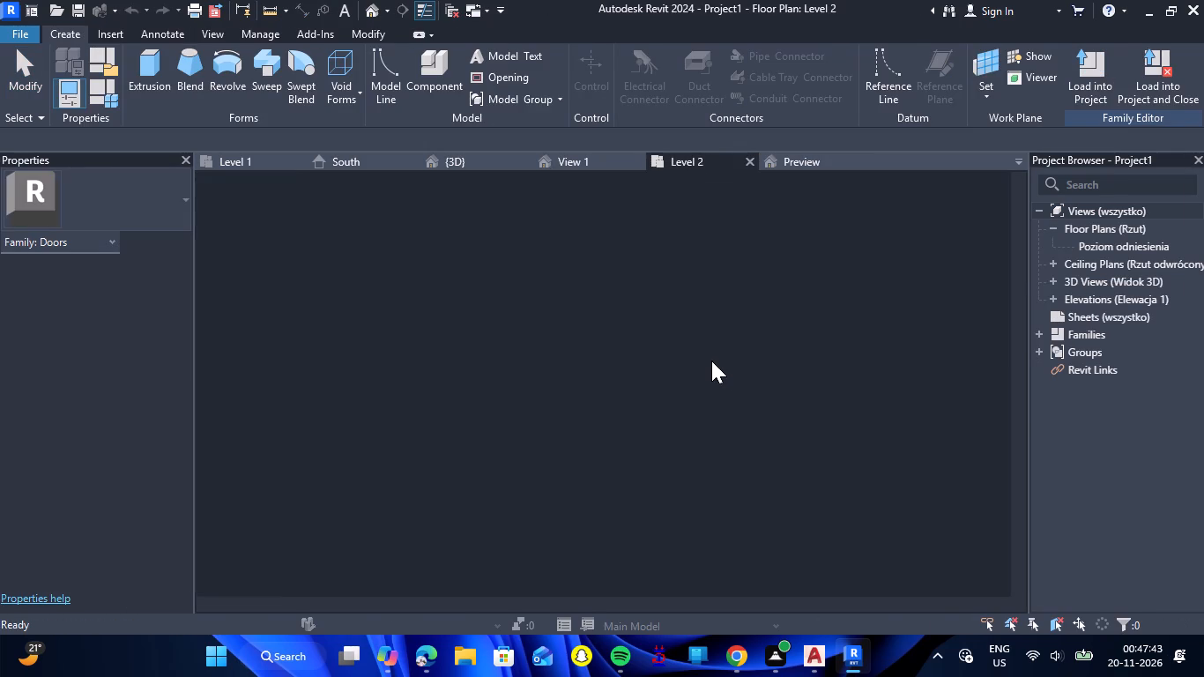
pyautogui.scroll(4, 710, 361)
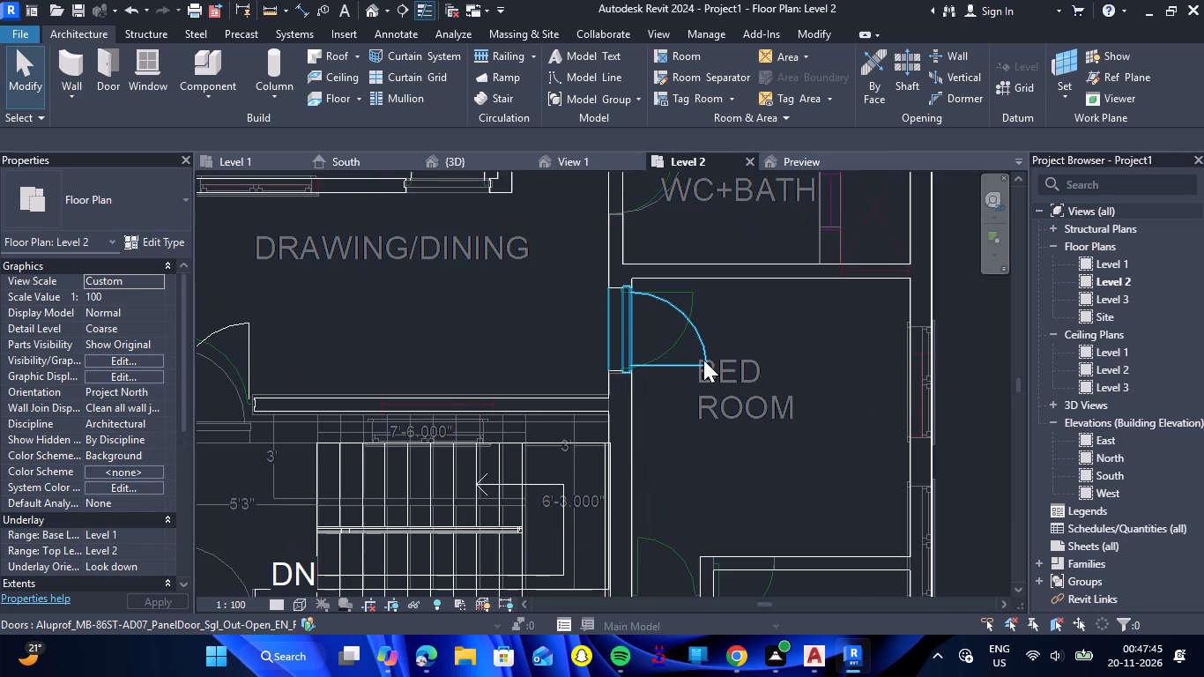
pyautogui.doubleClick(703, 360)
pyautogui.press('space')
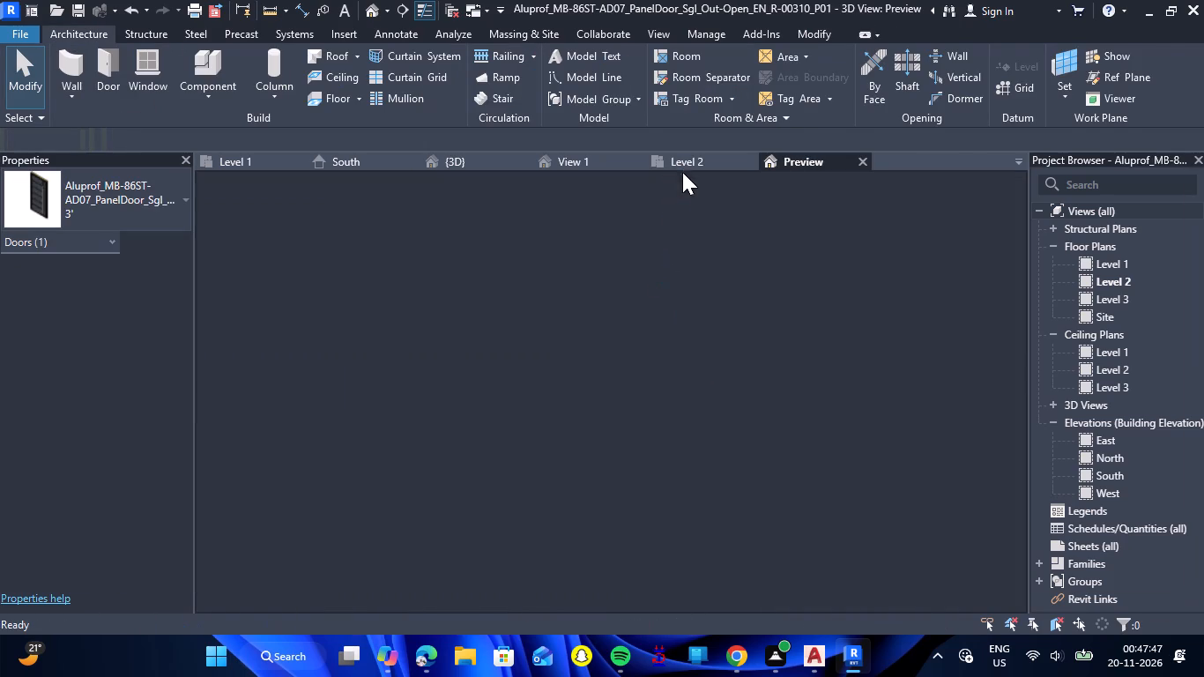
pyautogui.click(686, 162)
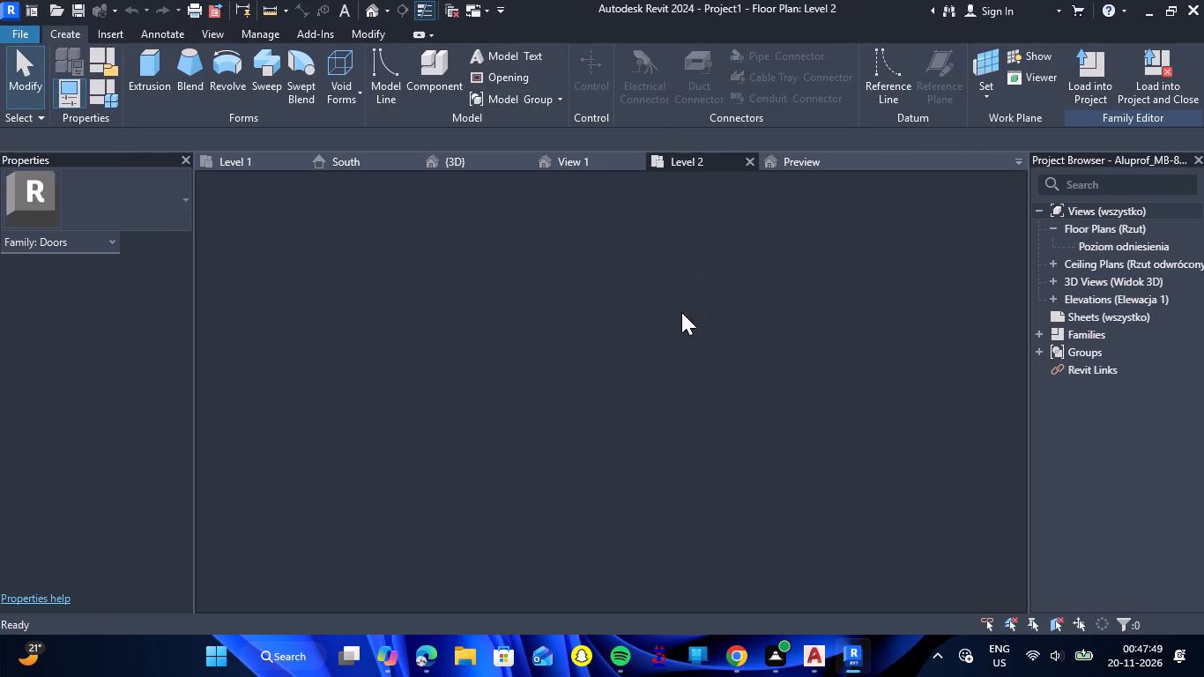
pyautogui.scroll(2, 613, 354)
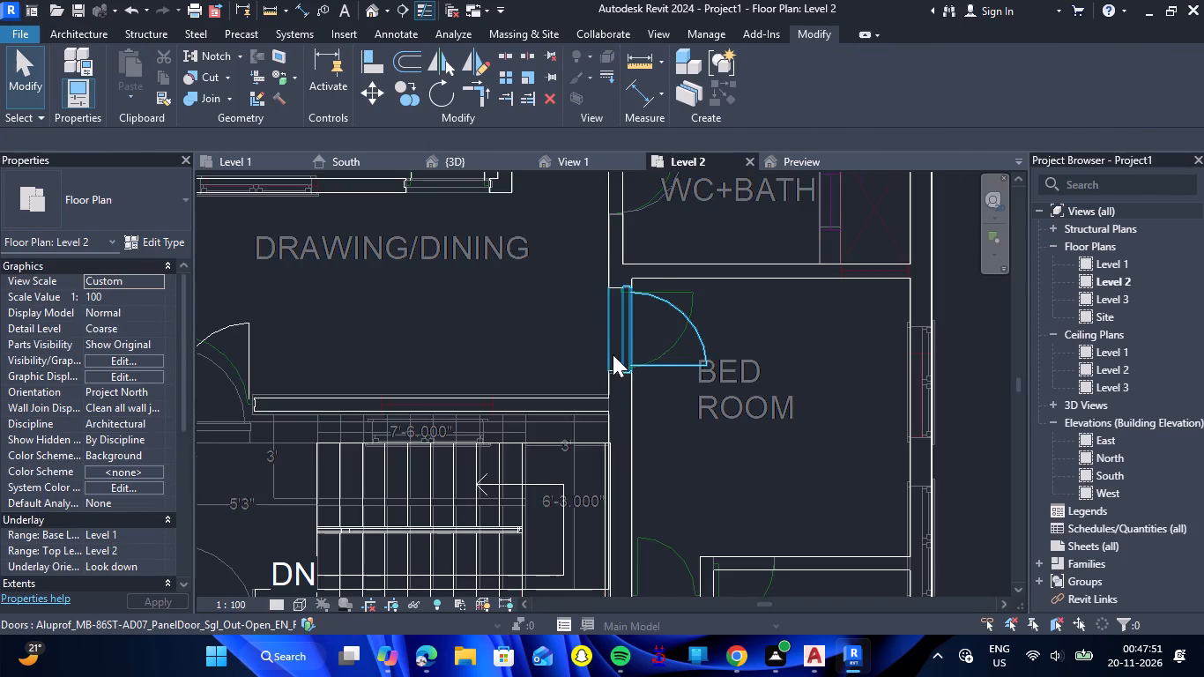
pyautogui.scroll(2, 613, 354)
pyautogui.click(607, 346)
pyautogui.press('space')
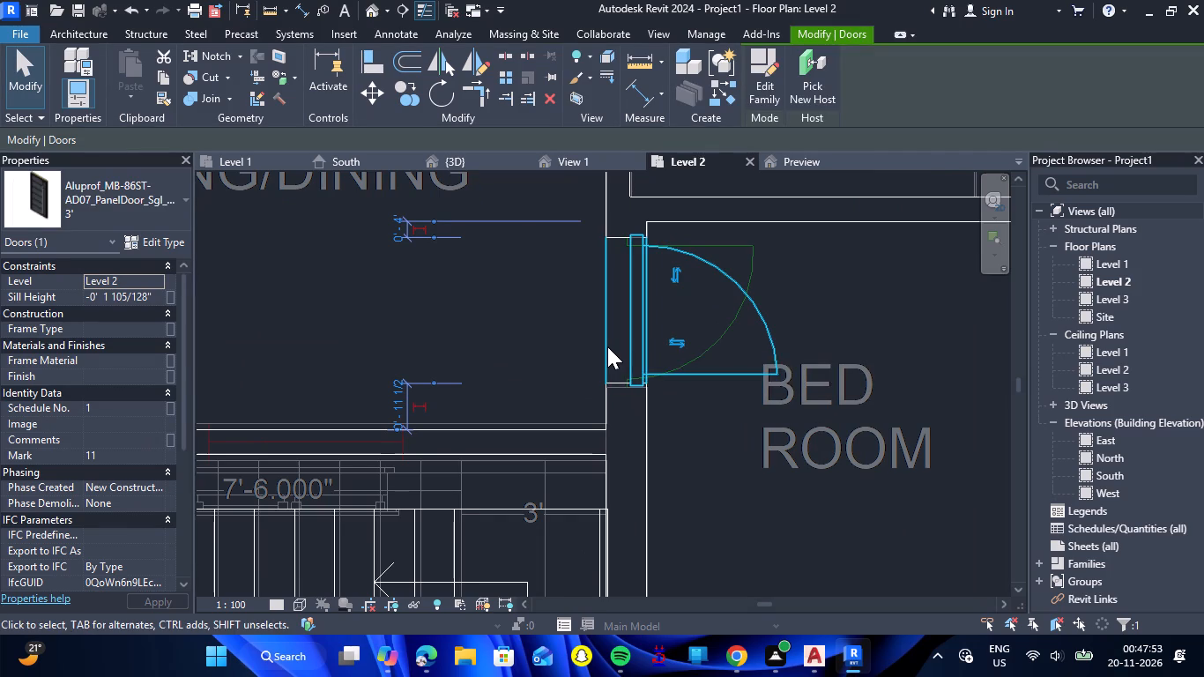
# Change the selected southeast bedroom door to the M_Door-Interior-Single-6_Panel-Wood type 650 x 2000mm.
pyautogui.scroll(-8, 578, 349)
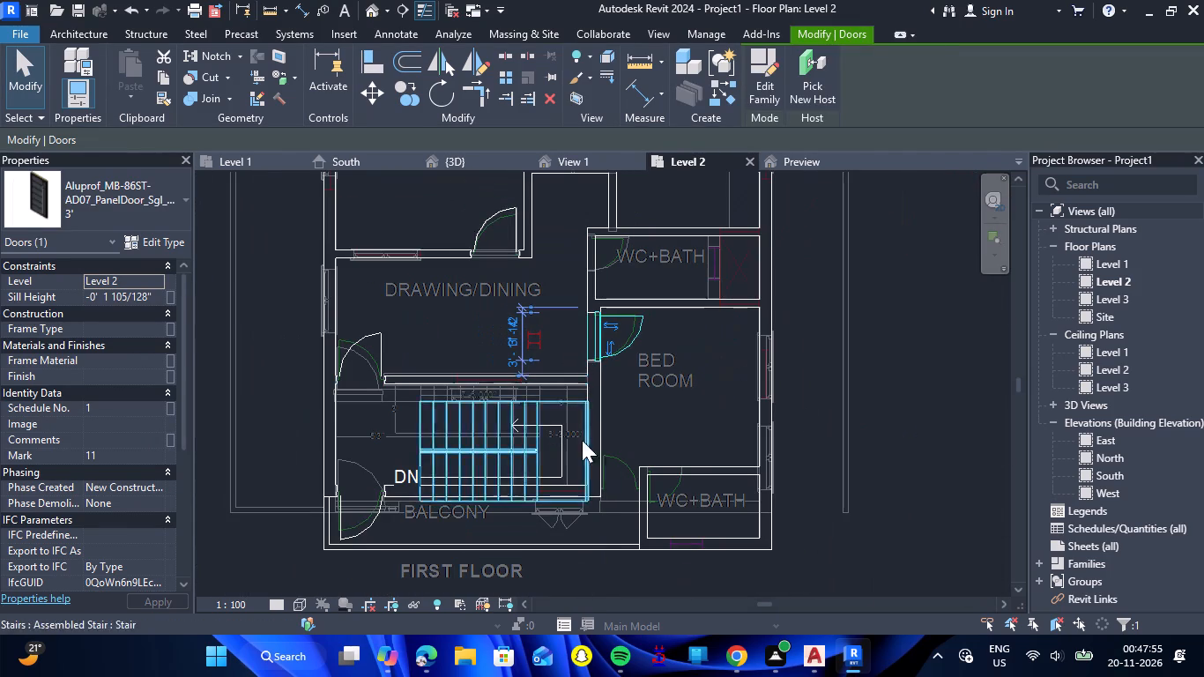
pyautogui.scroll(5, 626, 522)
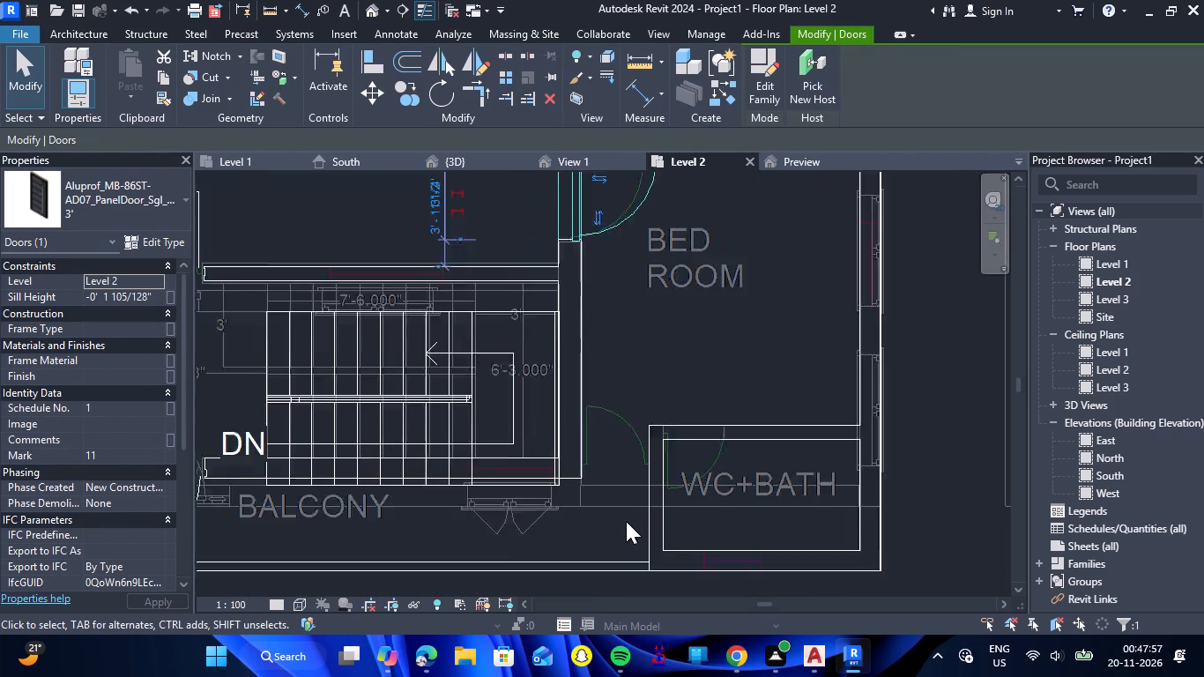
pyautogui.scroll(2, 626, 521)
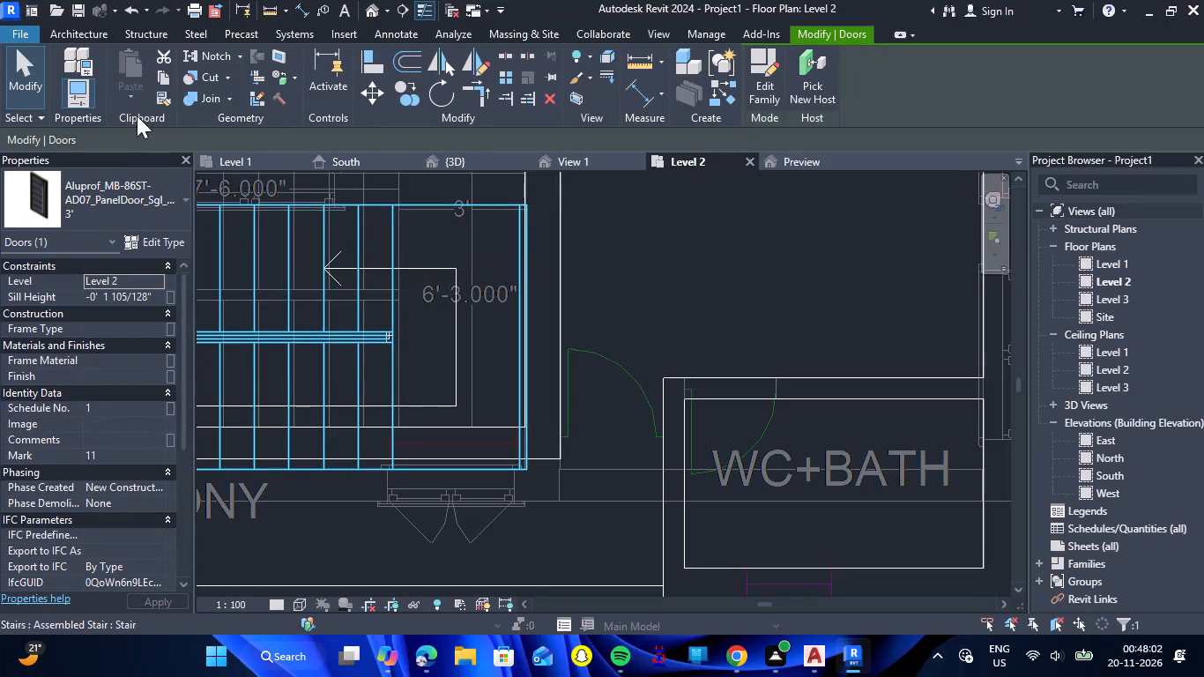
pyautogui.click(92, 37)
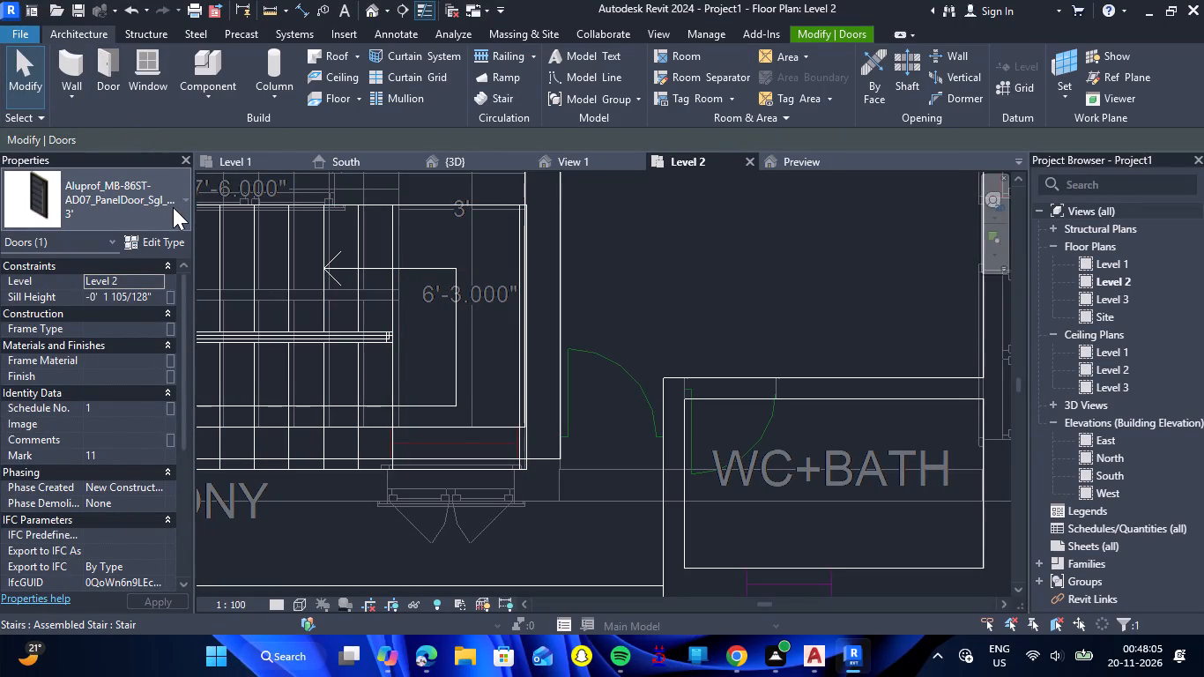
pyautogui.click(181, 200)
pyautogui.scroll(5, 117, 323)
pyautogui.scroll(-4, 156, 301)
pyautogui.scroll(1, 156, 301)
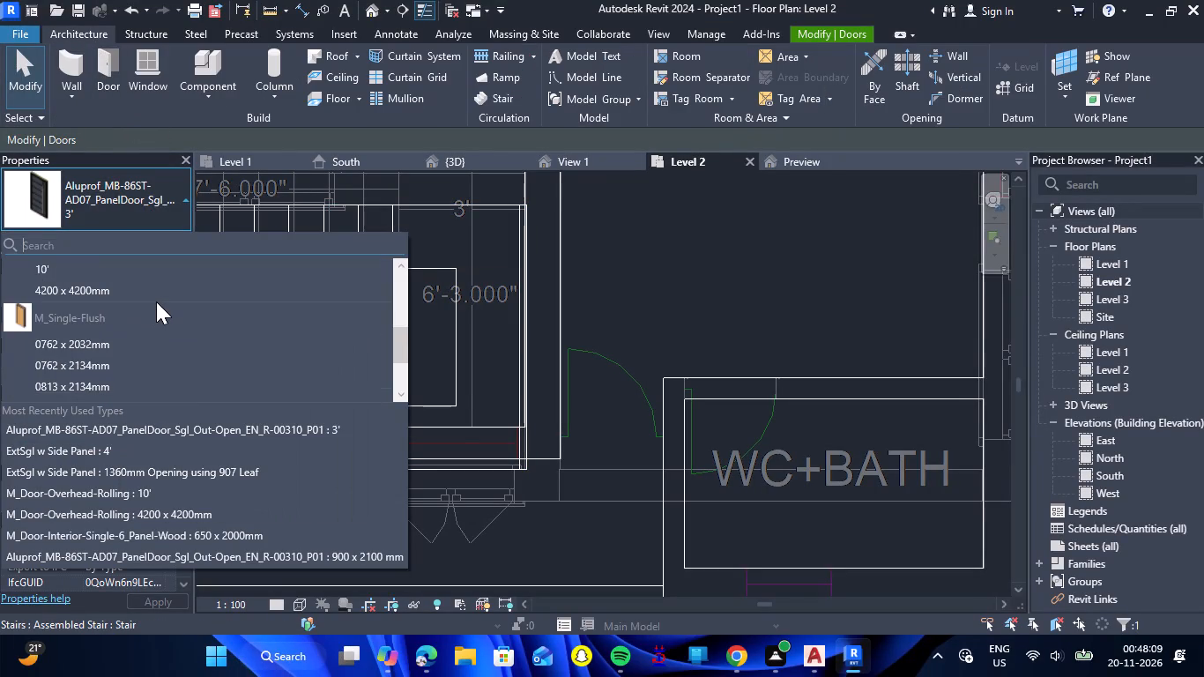
pyautogui.scroll(1, 157, 301)
pyautogui.scroll(-2, 157, 301)
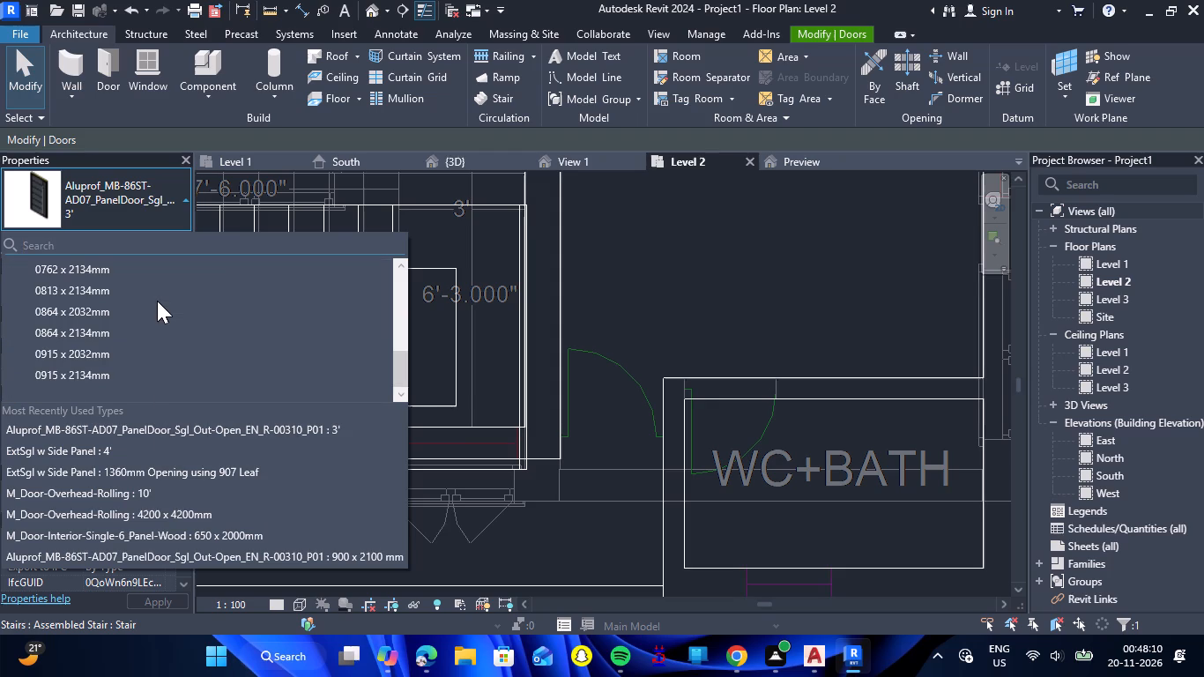
pyautogui.scroll(-4, 157, 301)
pyautogui.scroll(17, 157, 301)
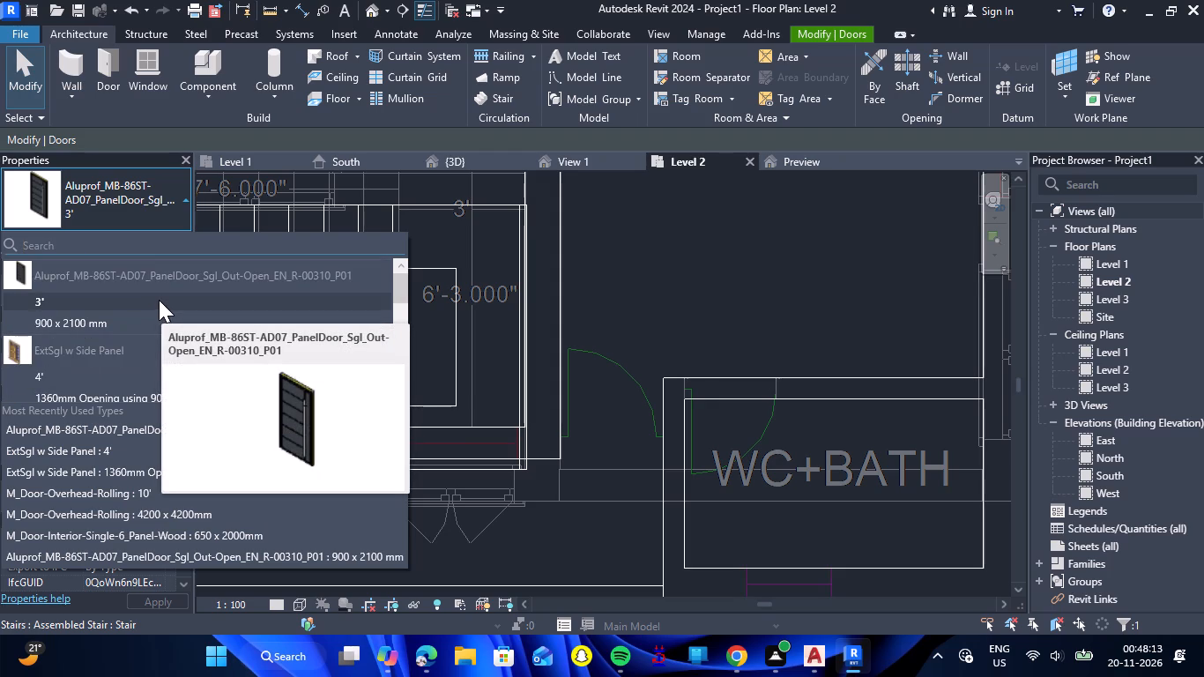
pyautogui.scroll(3, 148, 297)
pyautogui.scroll(-2, 150, 296)
pyautogui.scroll(1, 151, 296)
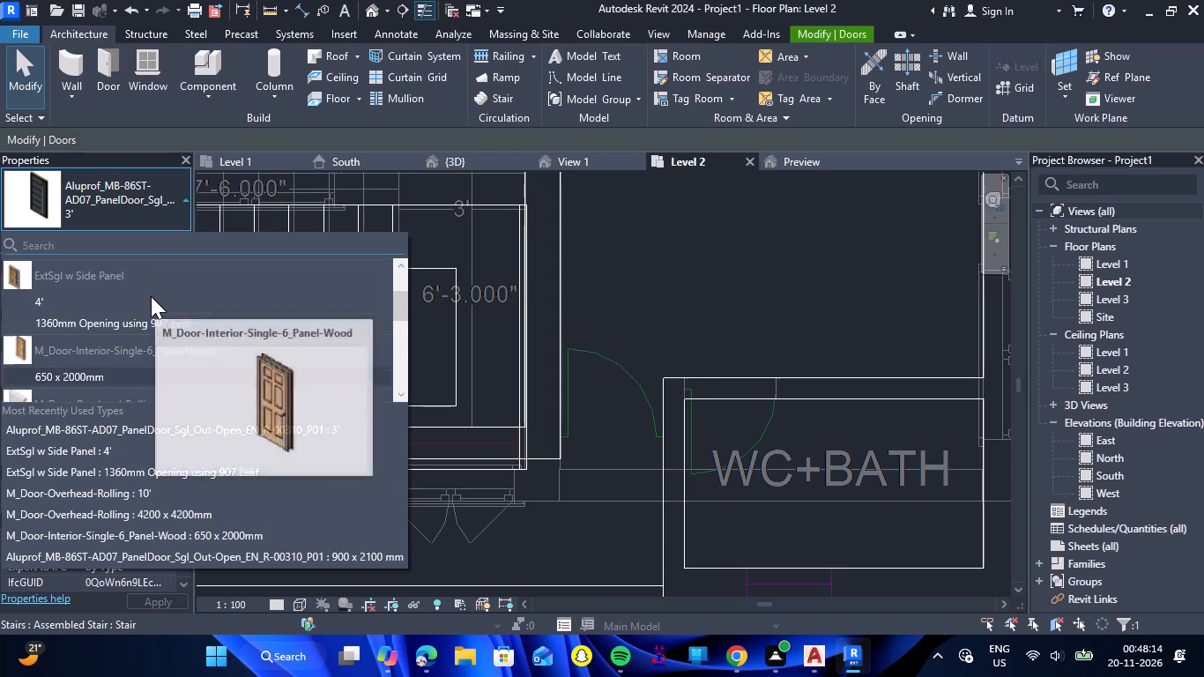
pyautogui.doubleClick(61, 374)
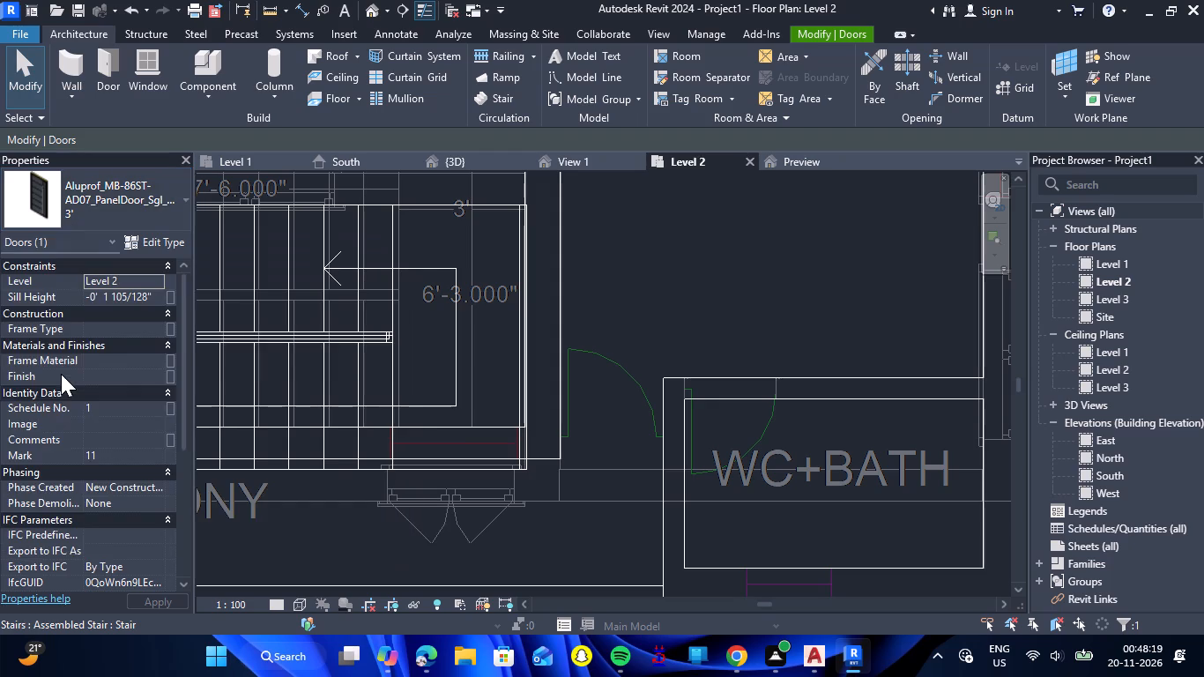
# Set the 6-panel wood door type's width to 2' 2" and duplicate the type as 2'2".
pyautogui.click(167, 240)
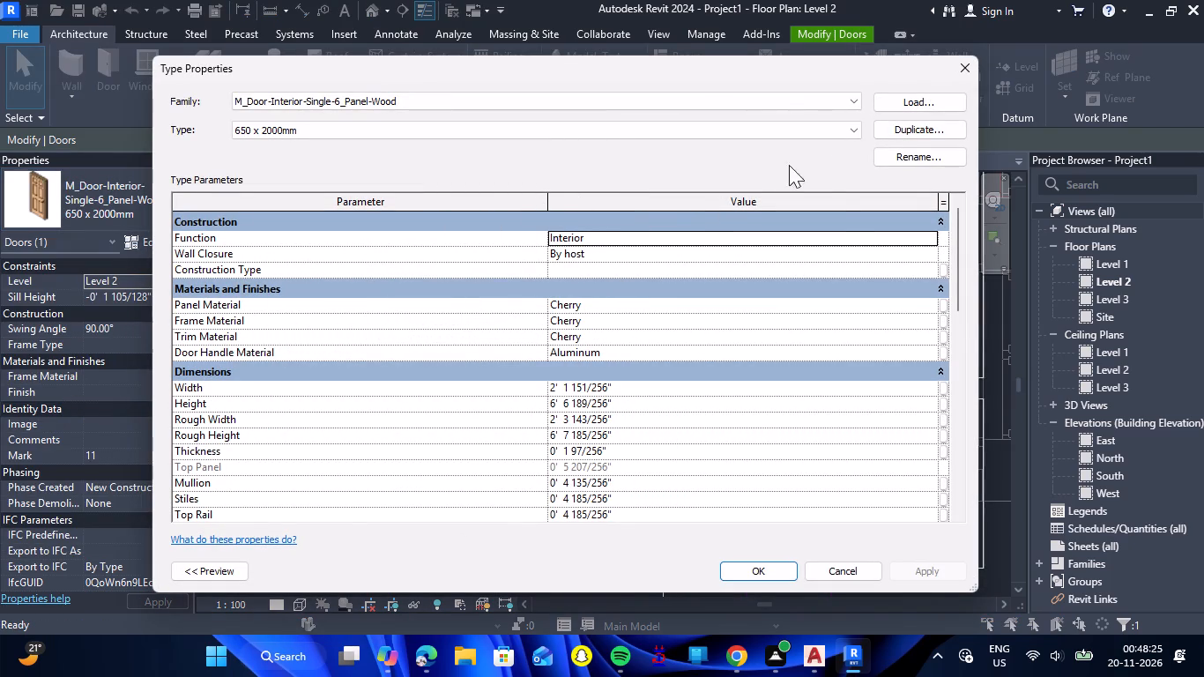
pyautogui.click(630, 386)
pyautogui.press('2')
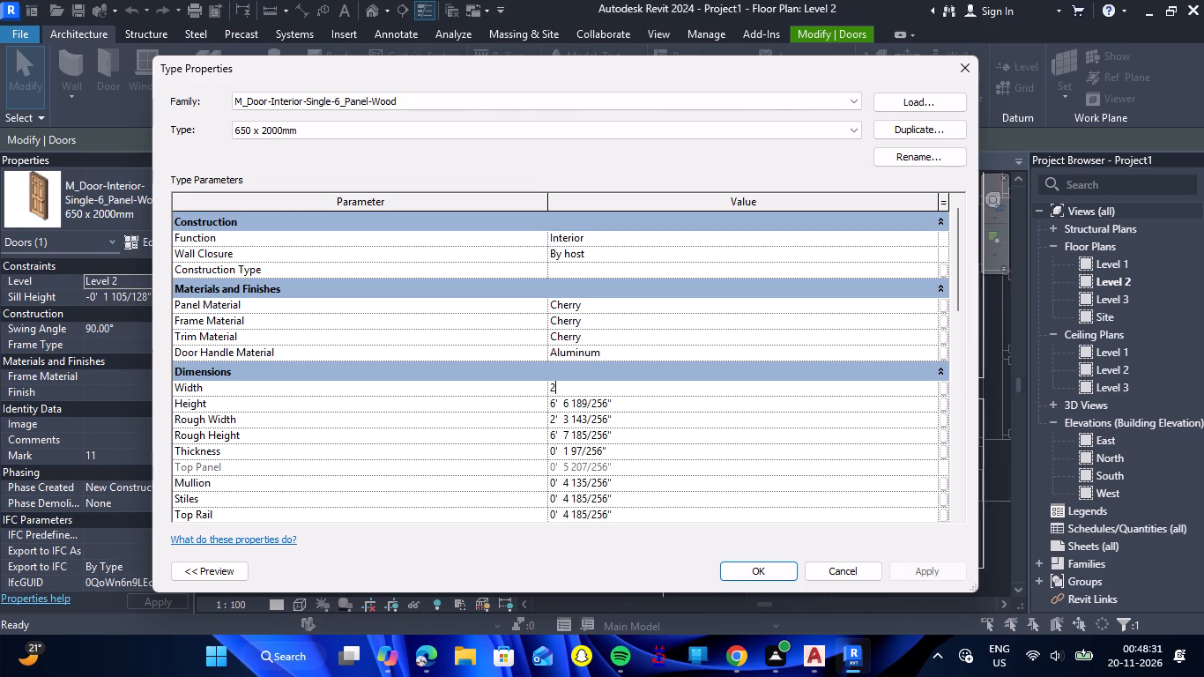
pyautogui.press("'")
pyautogui.write('2"')
pyautogui.press('Return')
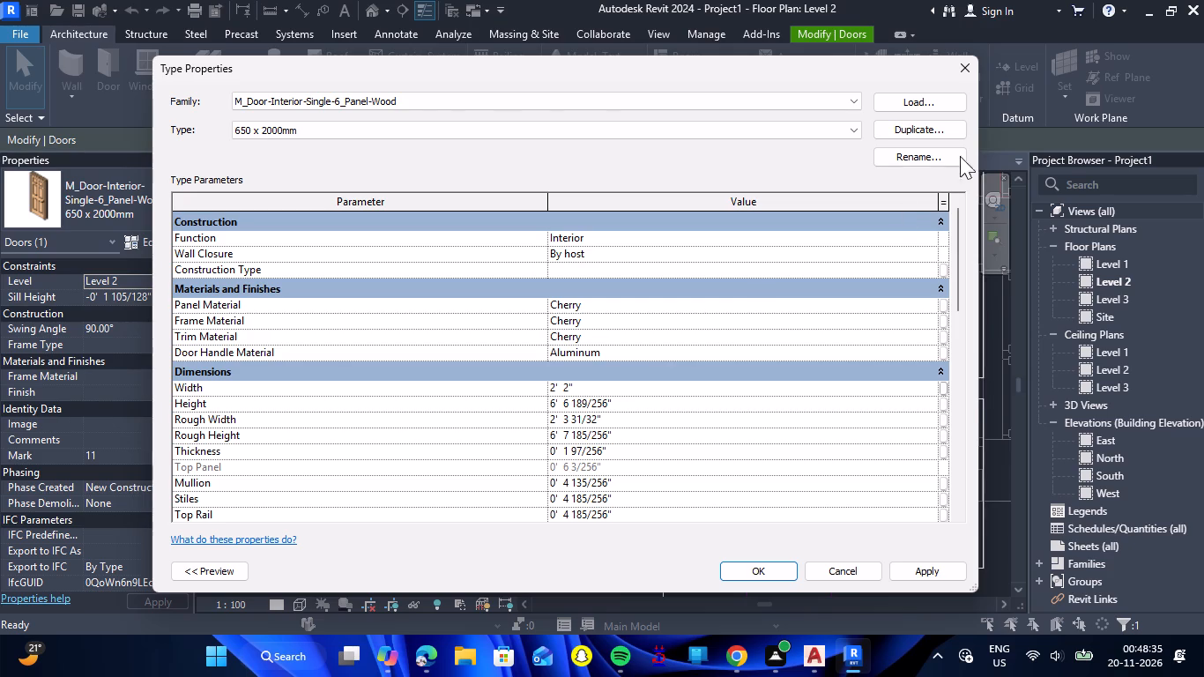
pyautogui.click(942, 124)
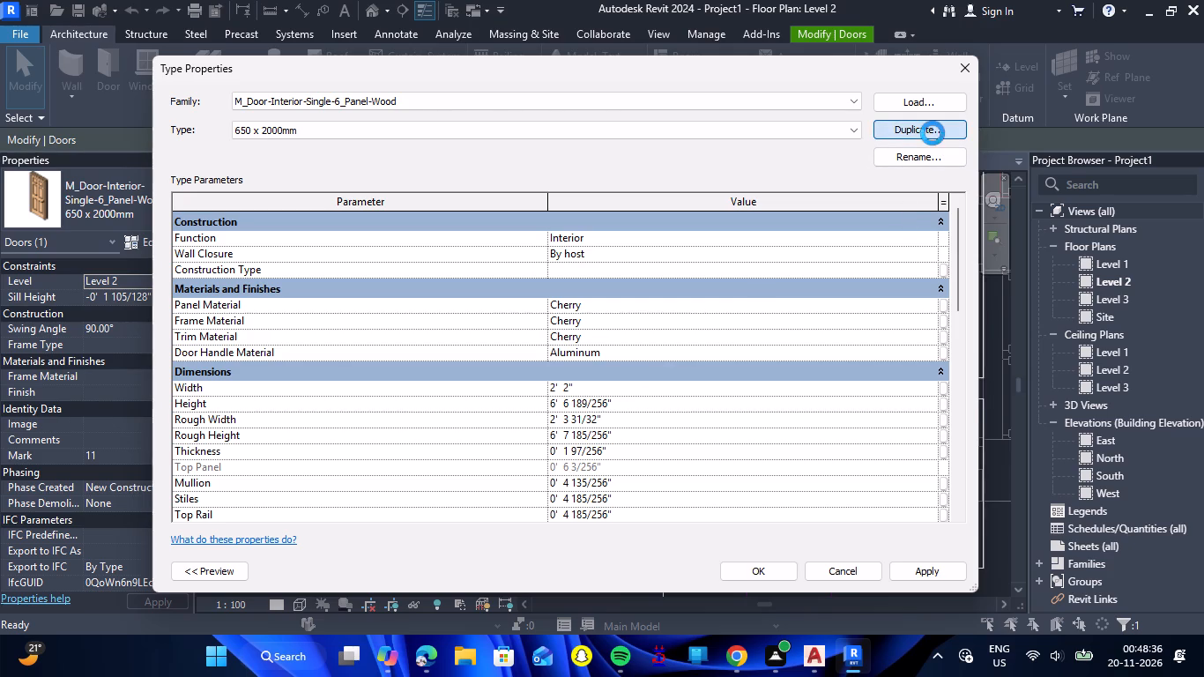
pyautogui.write("2'2")
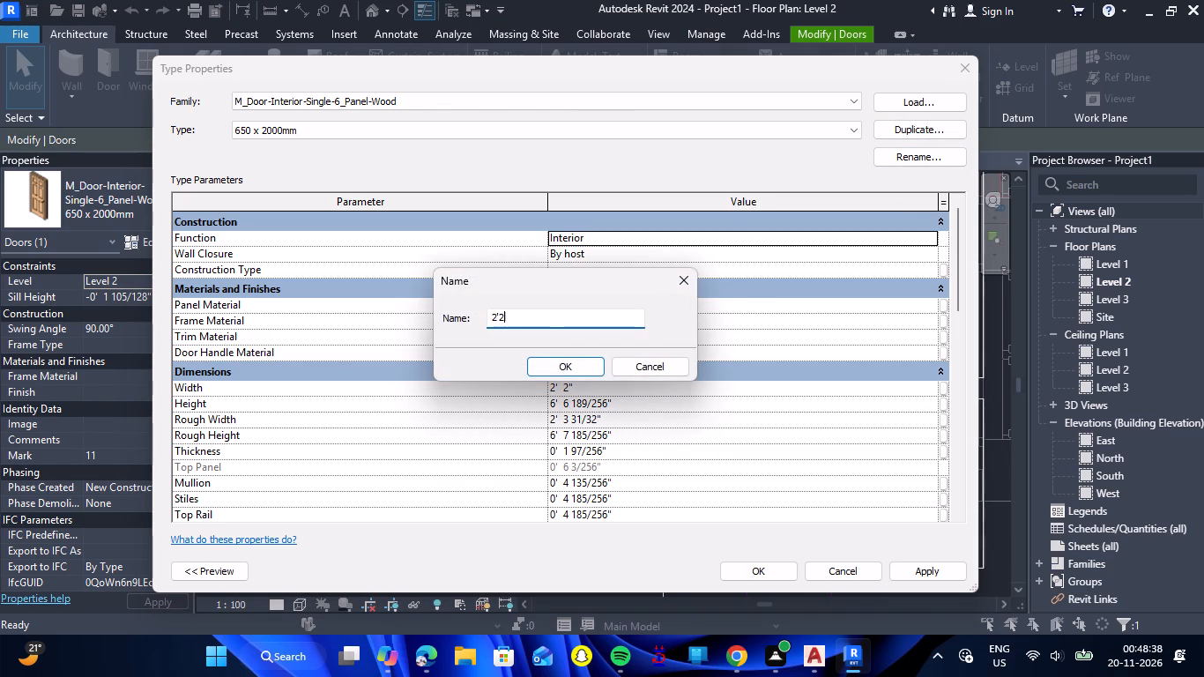
pyautogui.hotkey('shift', '"')
pyautogui.press('Return')
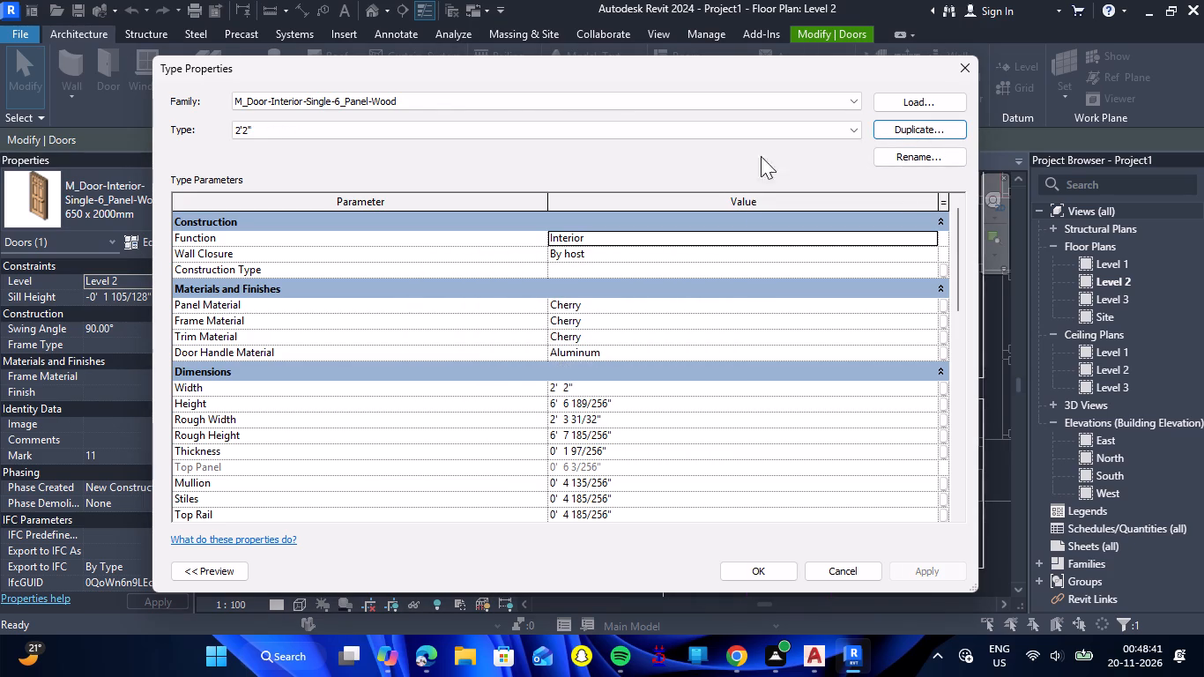
pyautogui.click(757, 569)
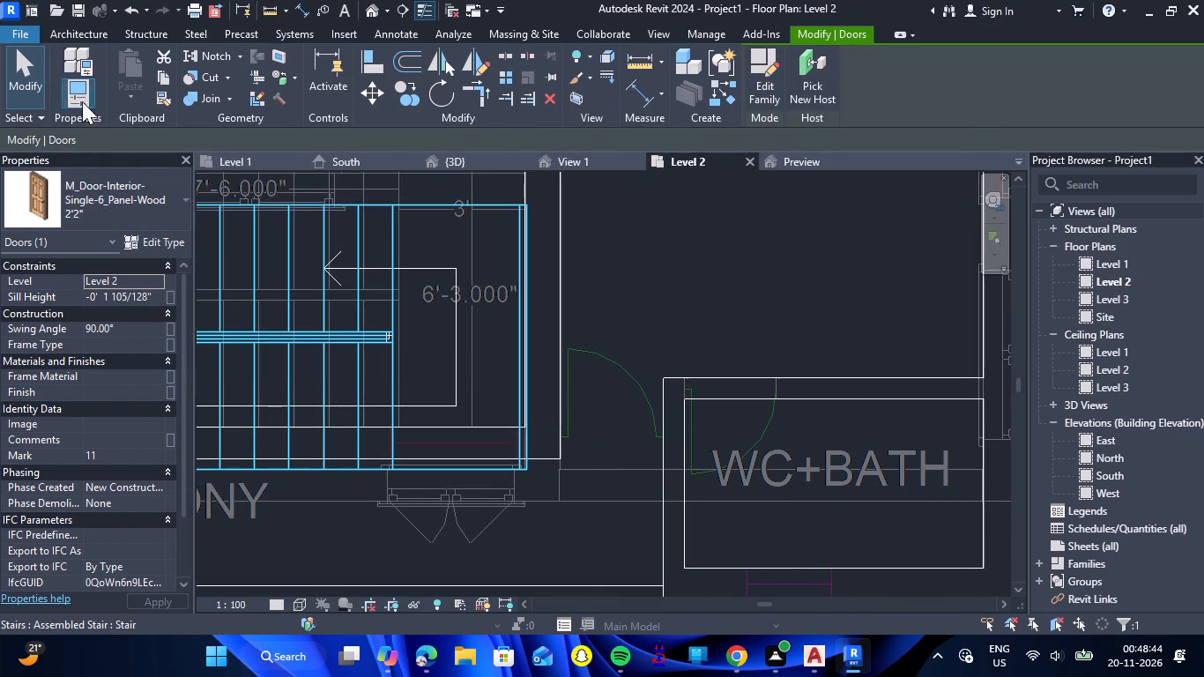
# Place a 2'2" 6-panel wood door at the west end of the southeast WC+BATH's north wall, opening into the bathroom.
pyautogui.click(82, 34)
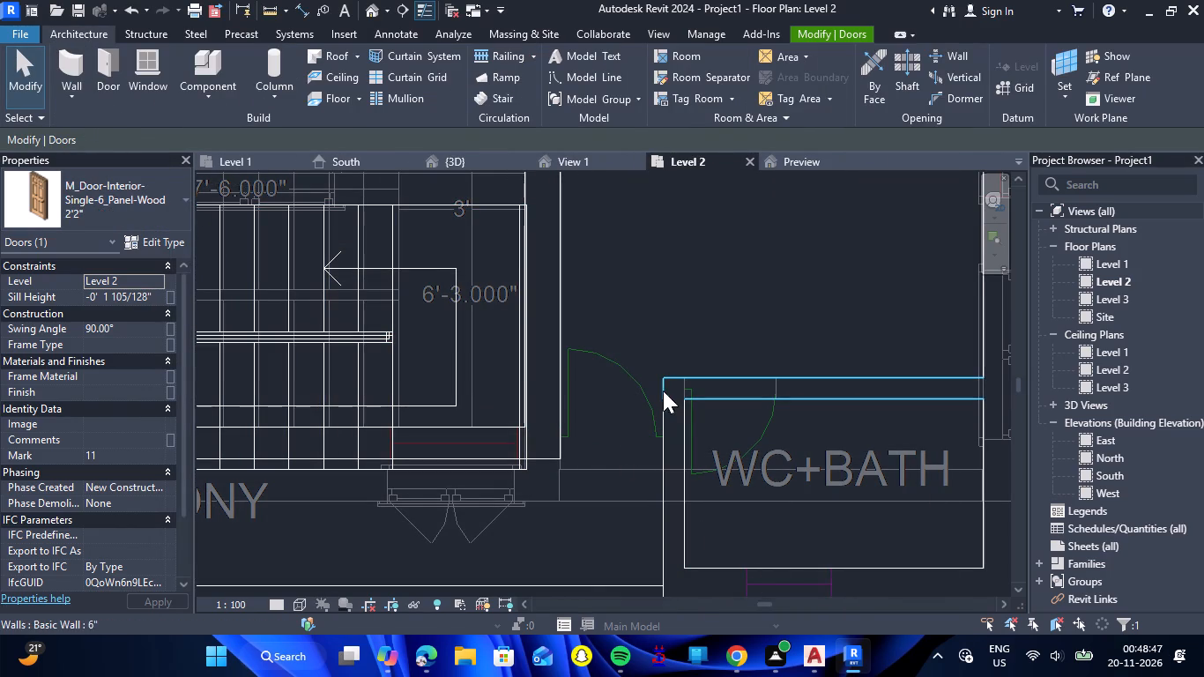
pyautogui.click(108, 85)
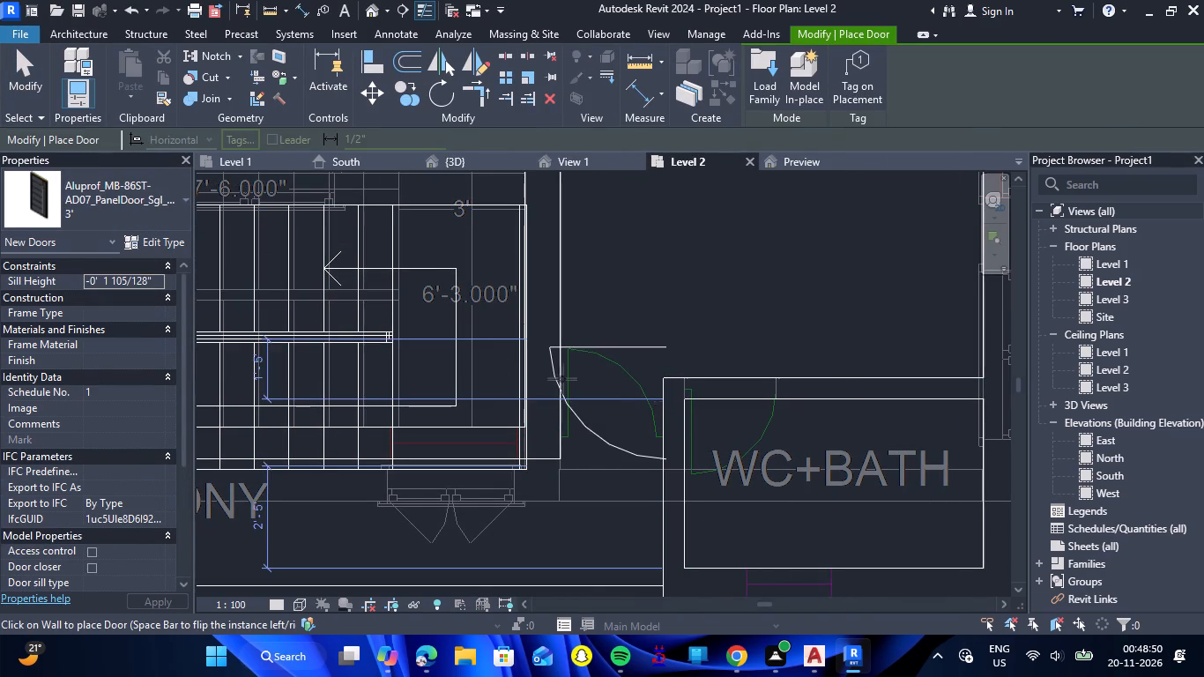
pyautogui.doubleClick(186, 205)
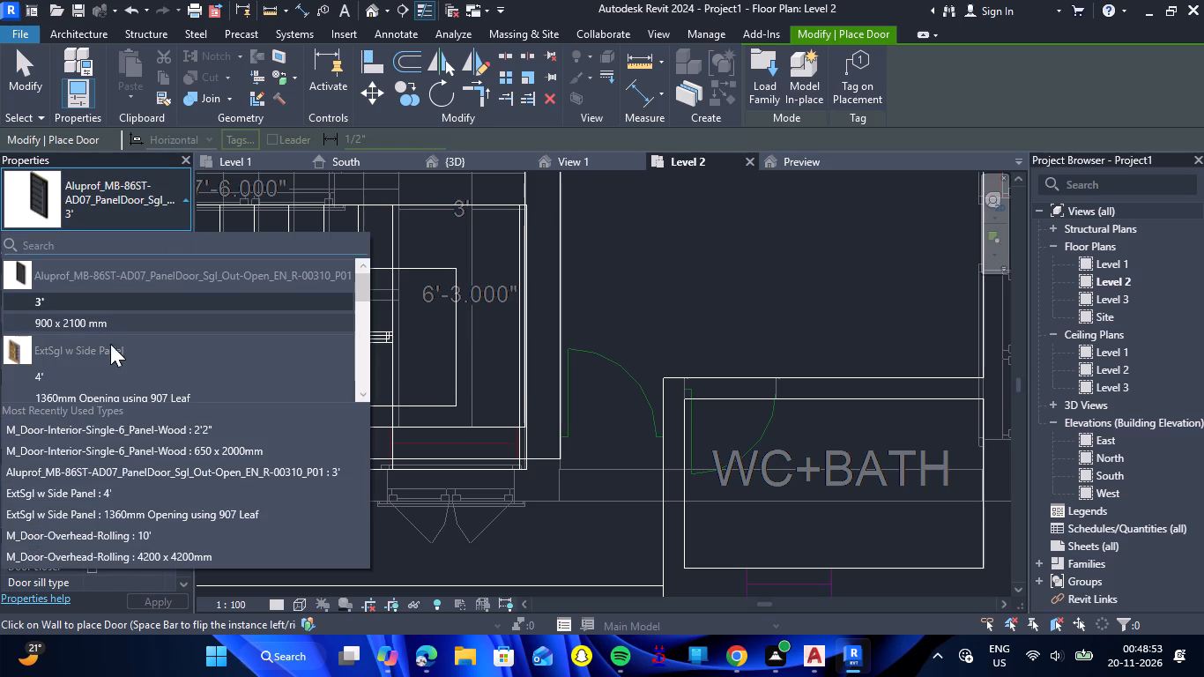
pyautogui.scroll(2, 101, 358)
pyautogui.scroll(-1, 101, 358)
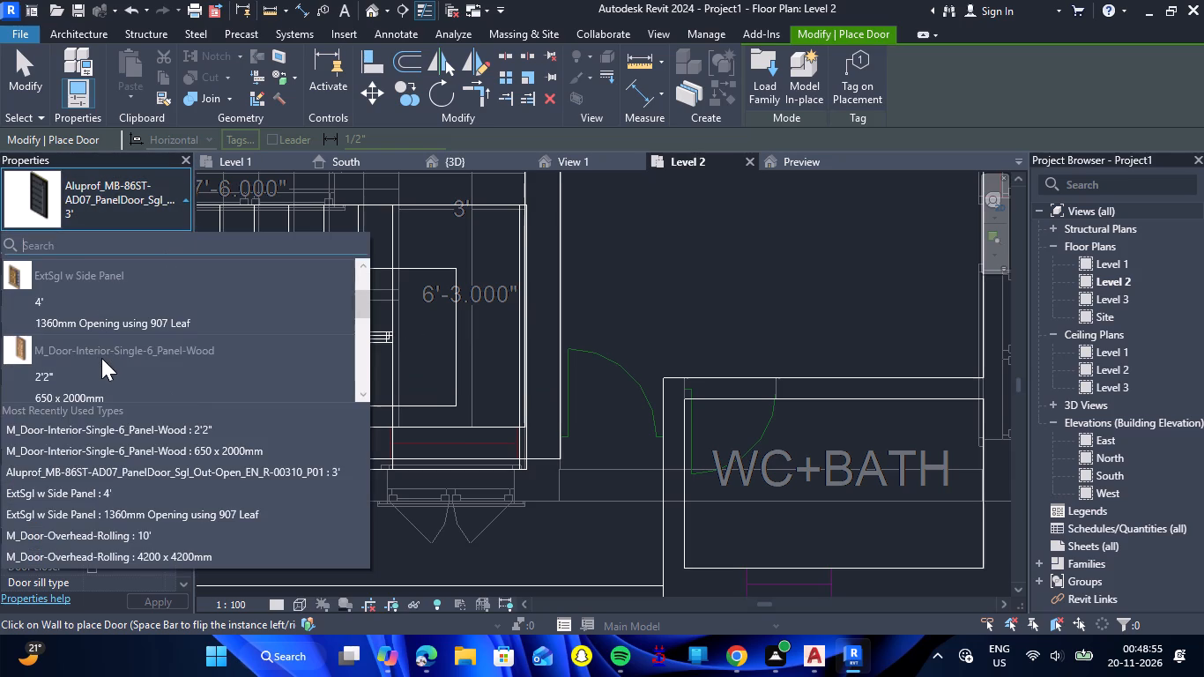
pyautogui.click(41, 374)
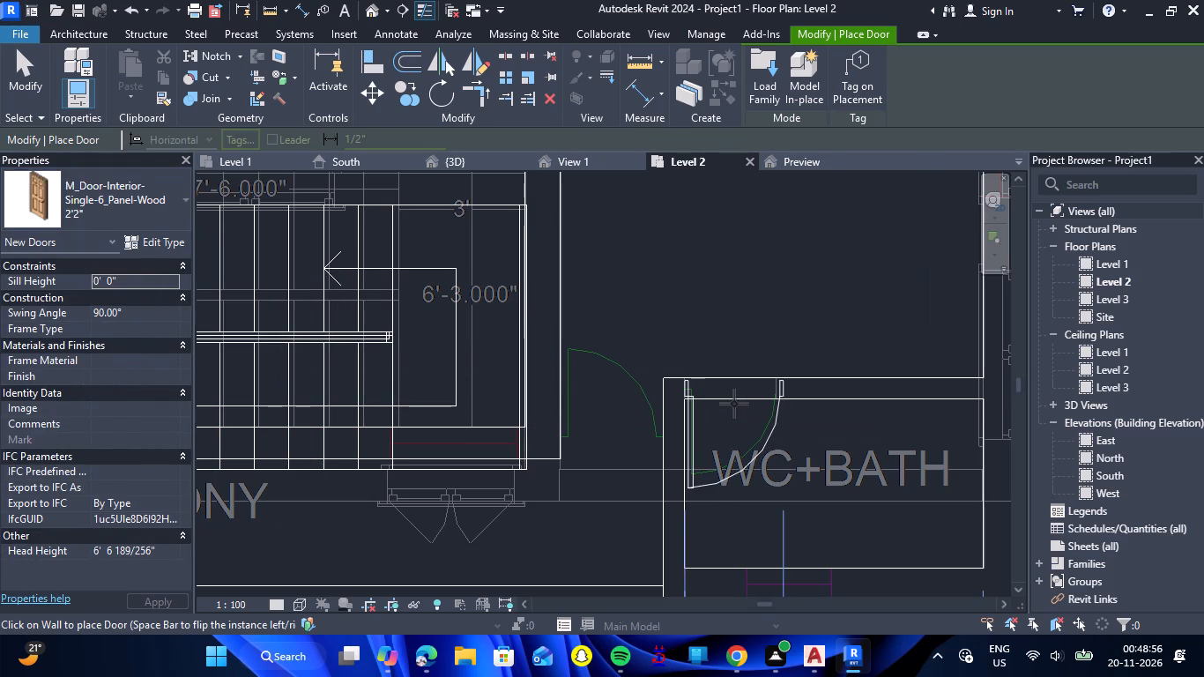
pyautogui.click(734, 404)
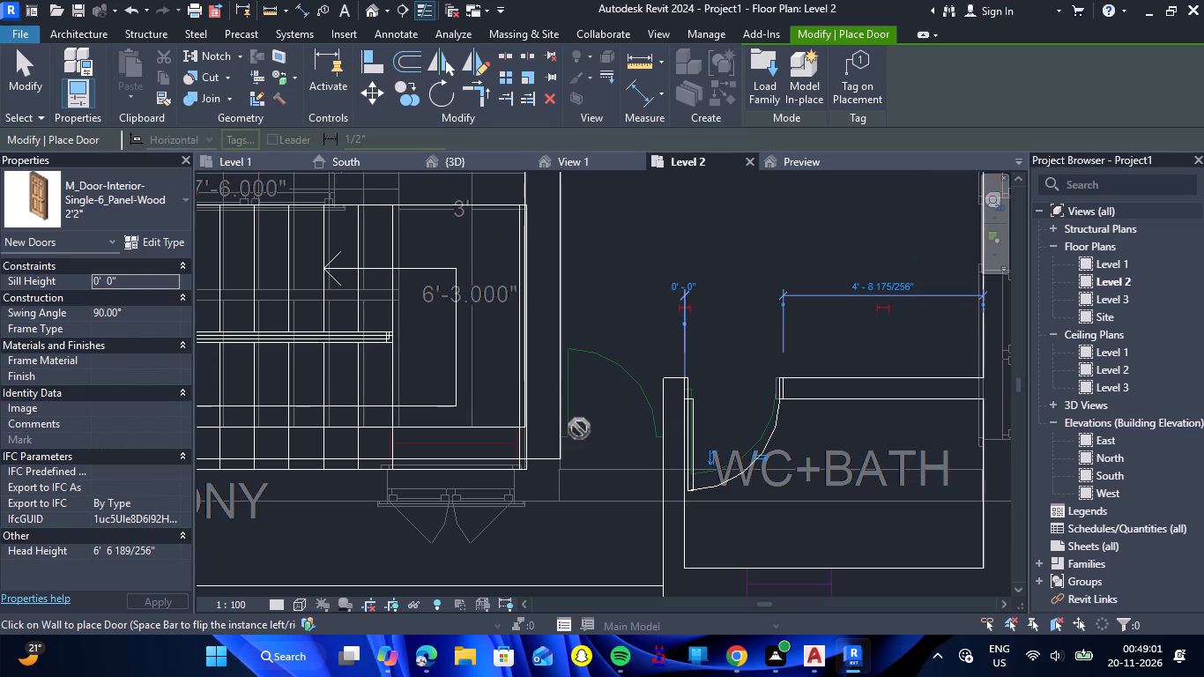
# Place a 2'2" 6-panel wood door at the north end of the middle WC+BATH's west wall, opening into the bathroom.
pyautogui.scroll(-3, 639, 425)
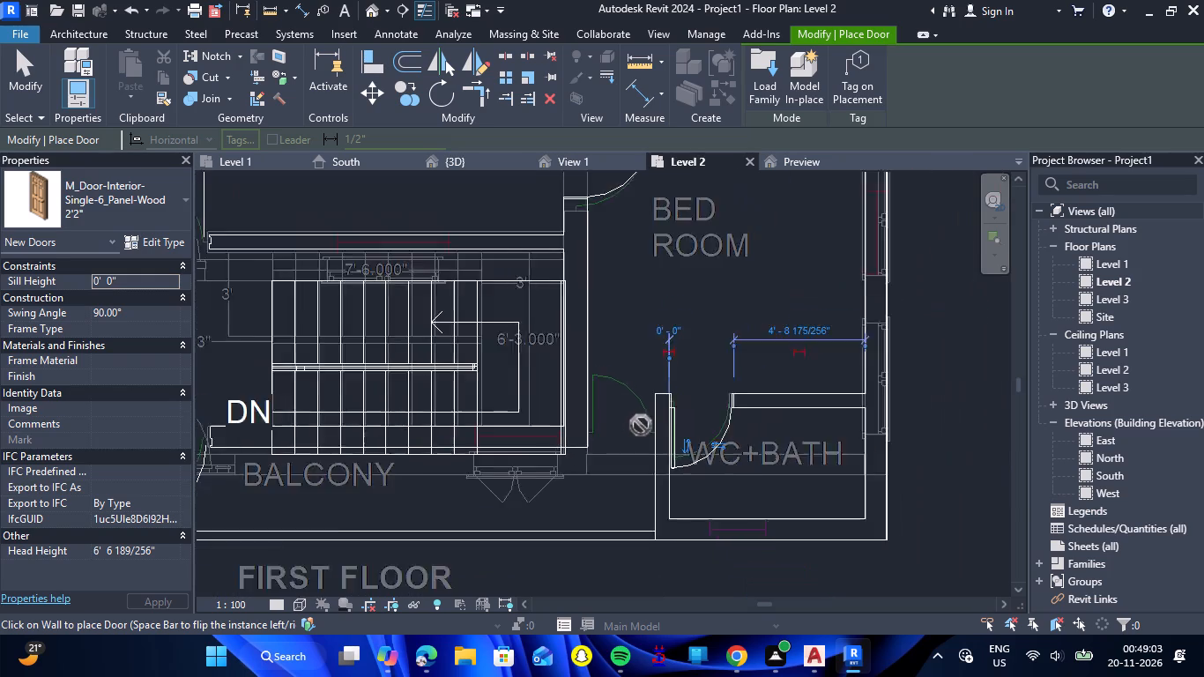
pyautogui.scroll(-7, 641, 425)
pyautogui.scroll(7, 621, 248)
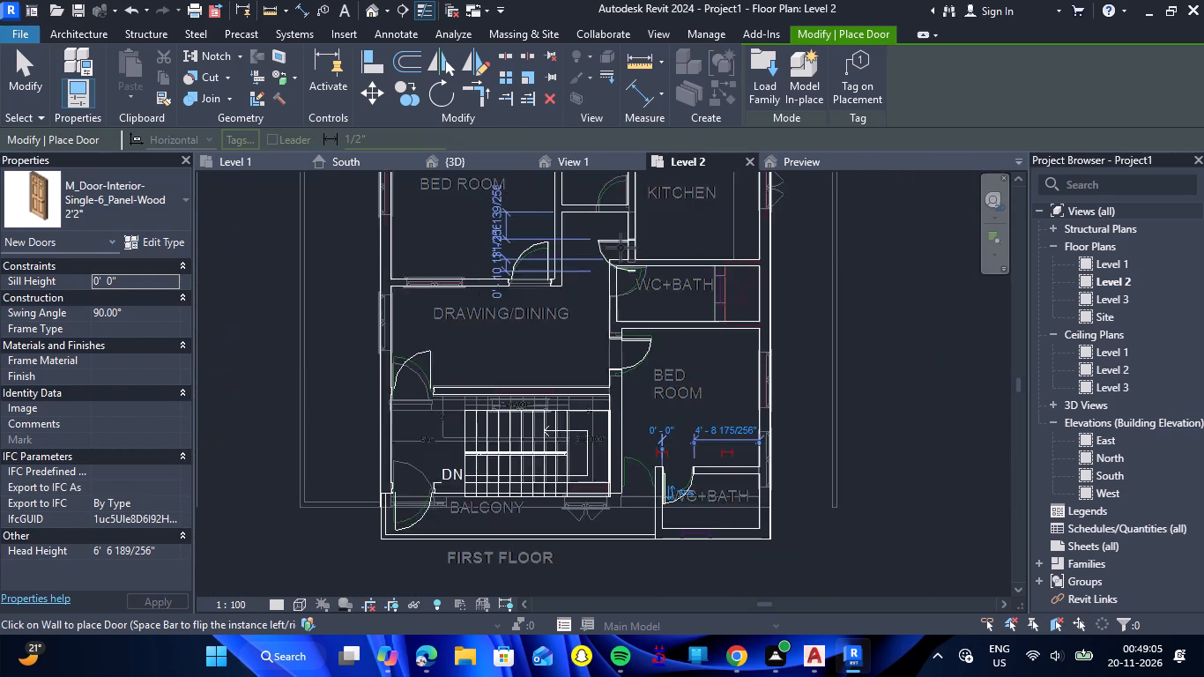
pyautogui.scroll(4, 621, 248)
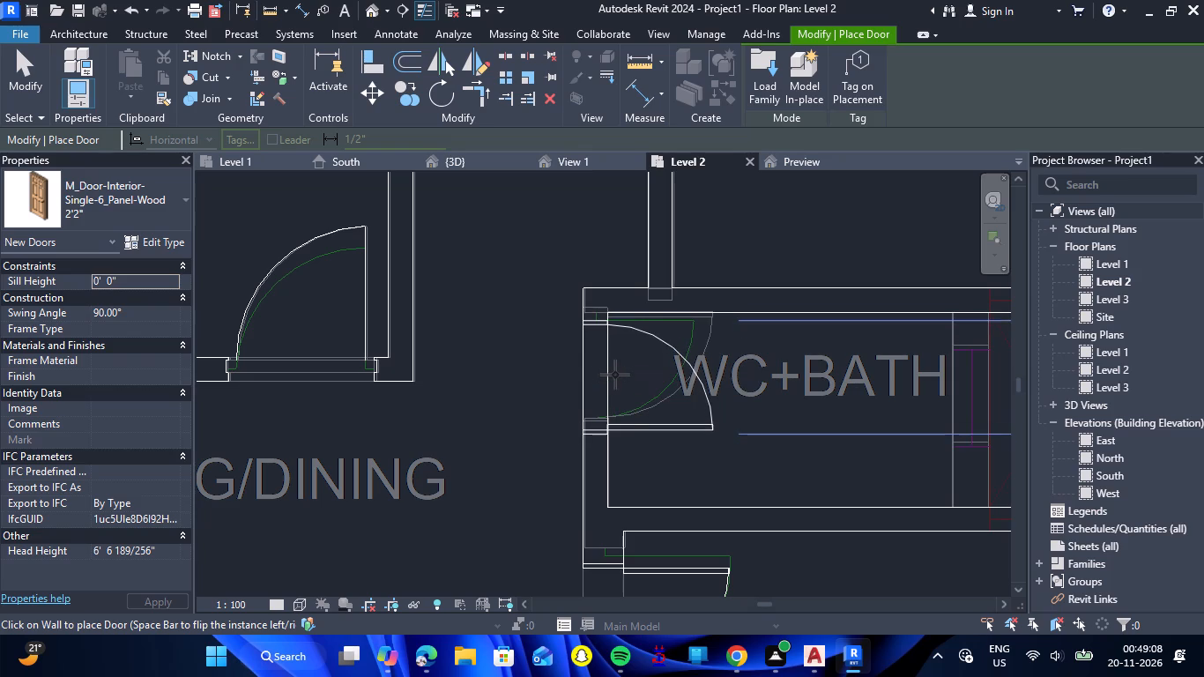
pyautogui.click(615, 375)
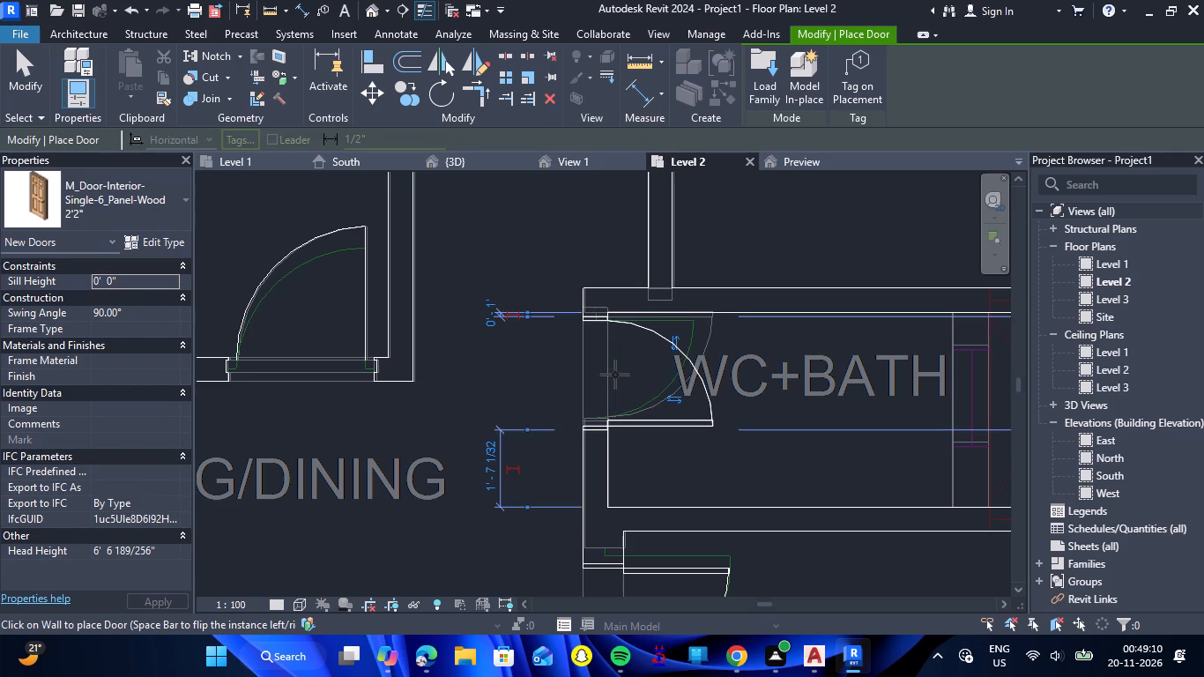
# Place a 2'2" 6-panel wood door at the east end of the store's south wall, opening into the store.
pyautogui.scroll(-8, 615, 375)
pyautogui.scroll(6, 611, 268)
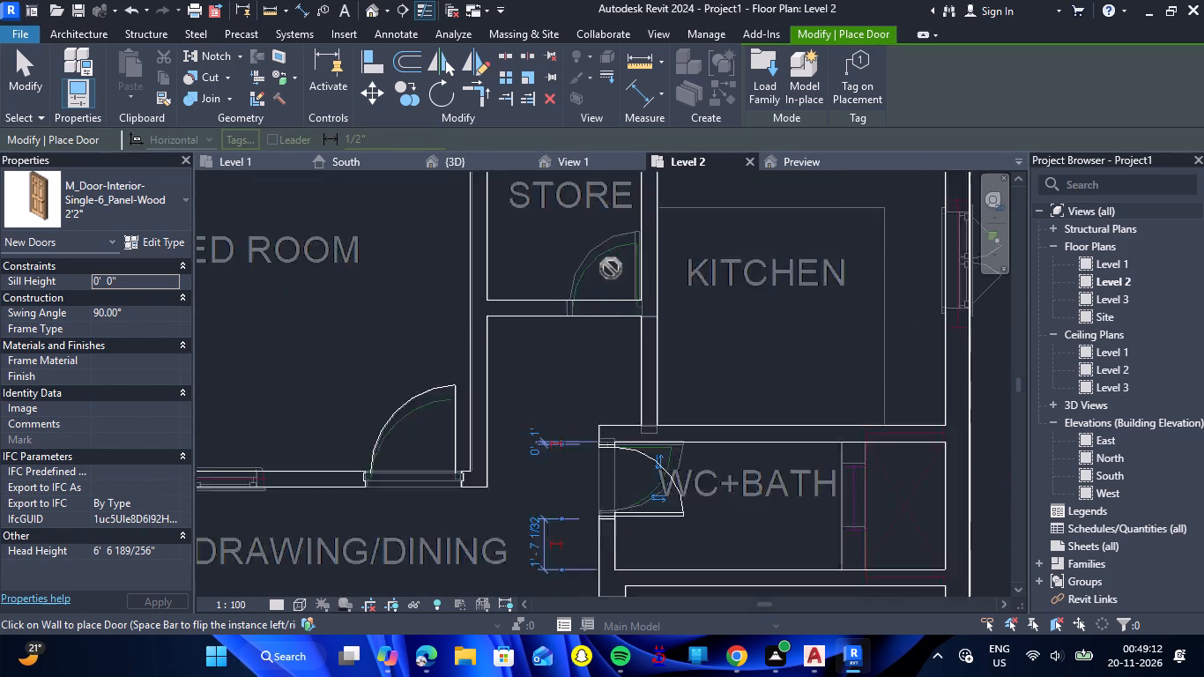
pyautogui.scroll(6, 611, 268)
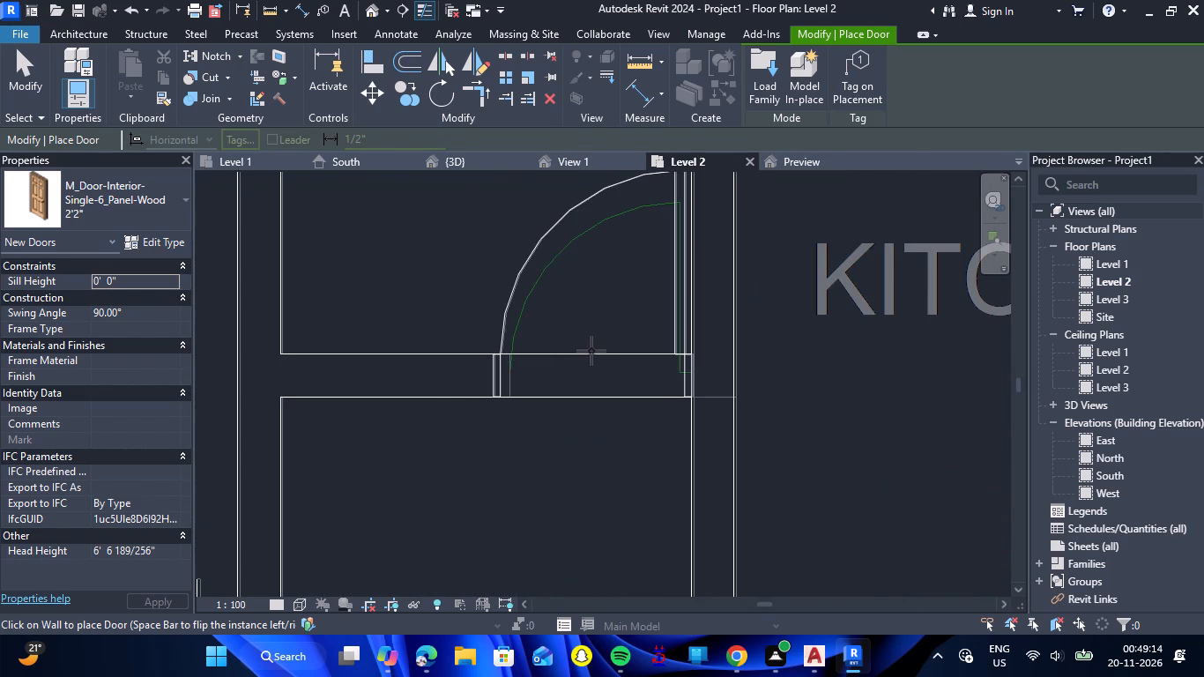
pyautogui.click(590, 351)
pyautogui.scroll(-7, 526, 345)
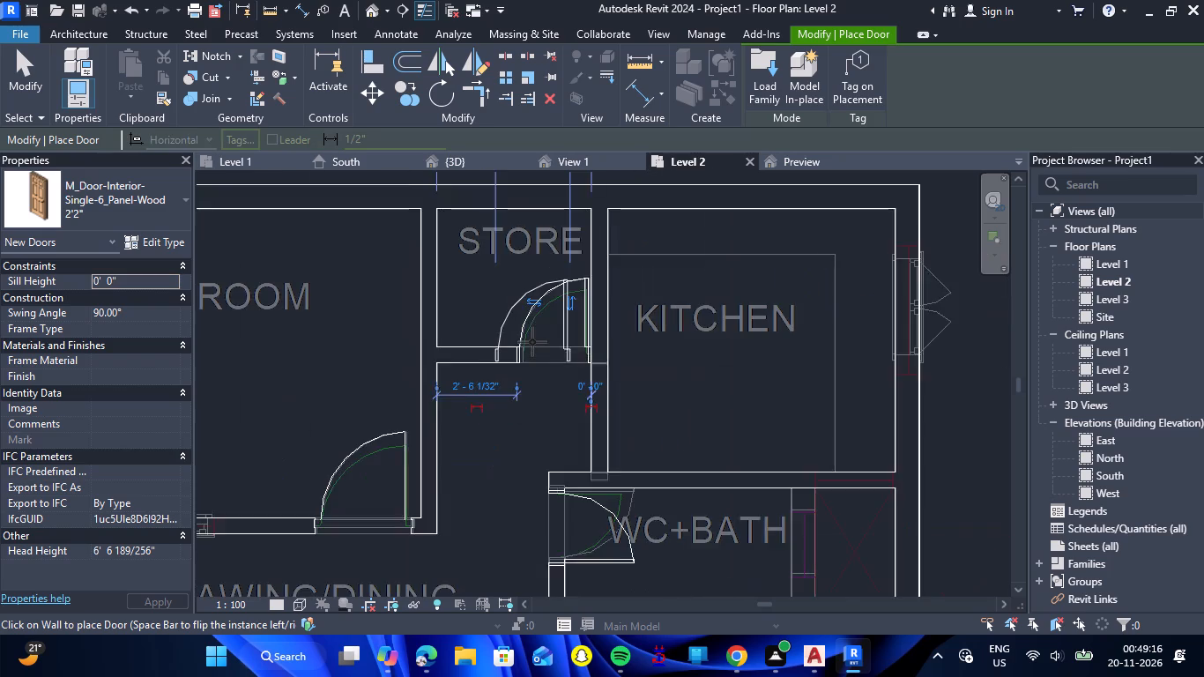
pyautogui.scroll(-5, 532, 342)
pyautogui.press('Escape')
pyautogui.scroll(-6, 523, 323)
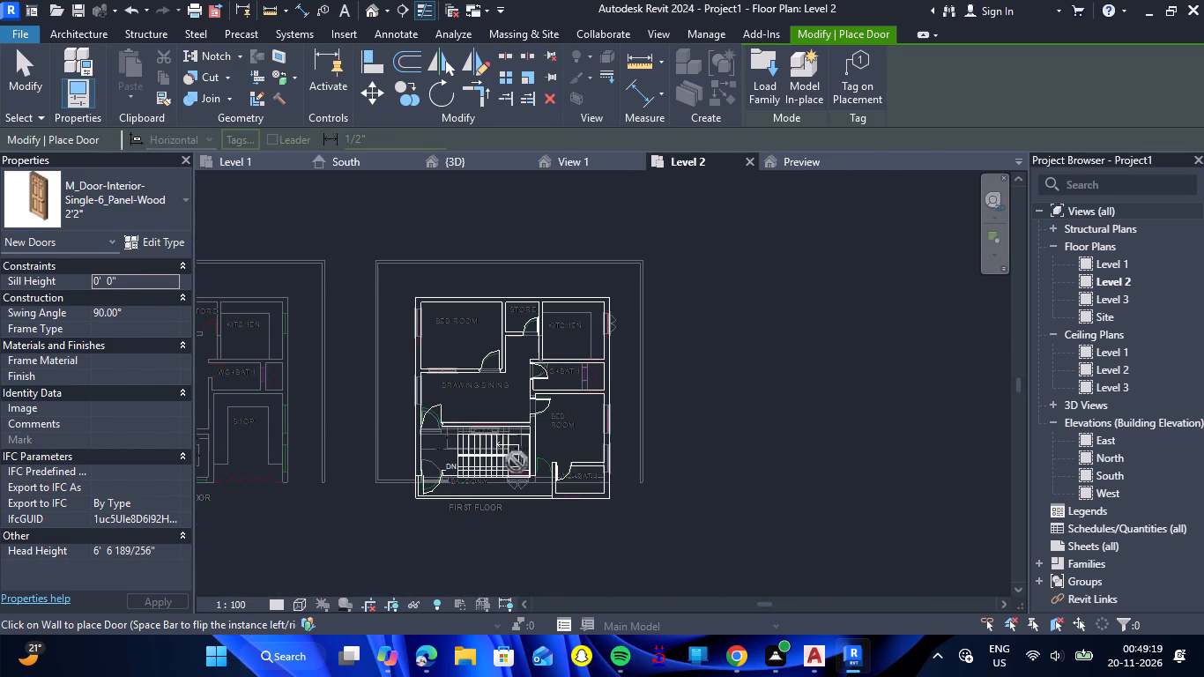
pyautogui.press('Escape')
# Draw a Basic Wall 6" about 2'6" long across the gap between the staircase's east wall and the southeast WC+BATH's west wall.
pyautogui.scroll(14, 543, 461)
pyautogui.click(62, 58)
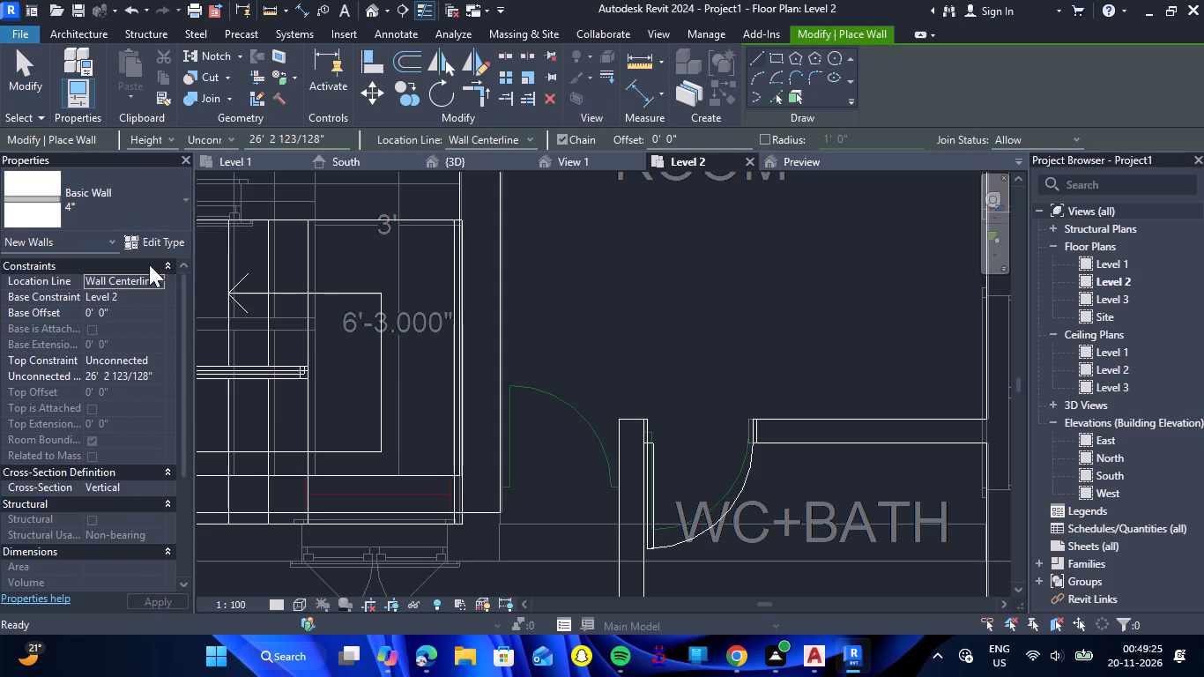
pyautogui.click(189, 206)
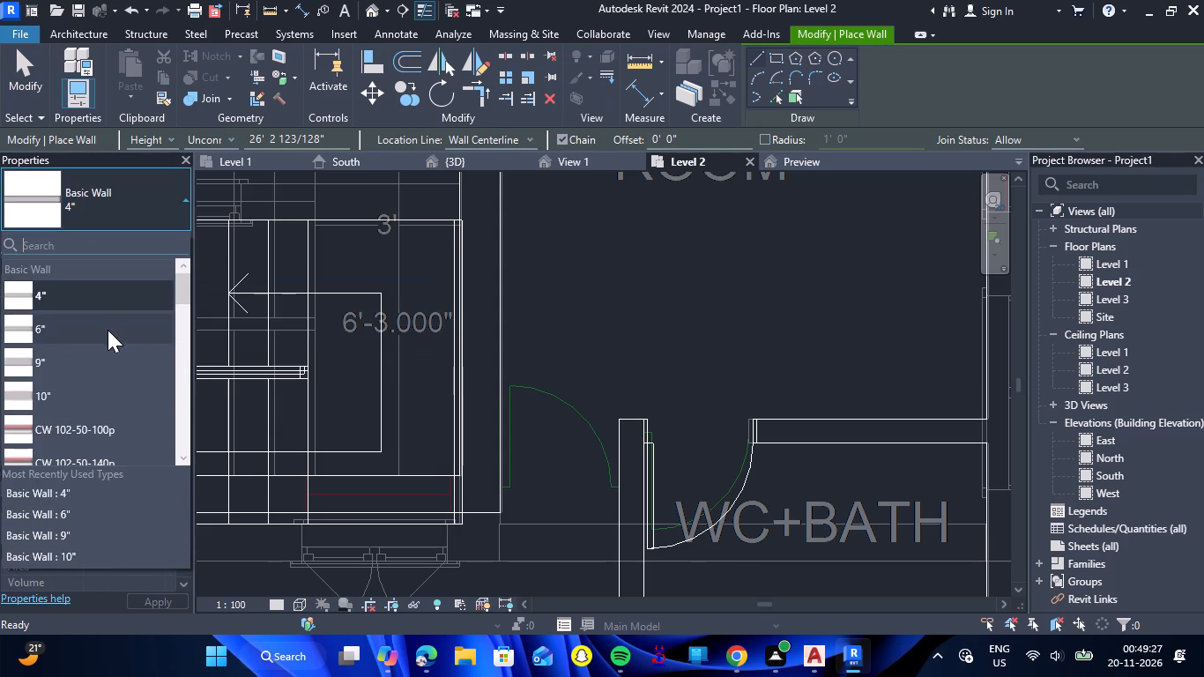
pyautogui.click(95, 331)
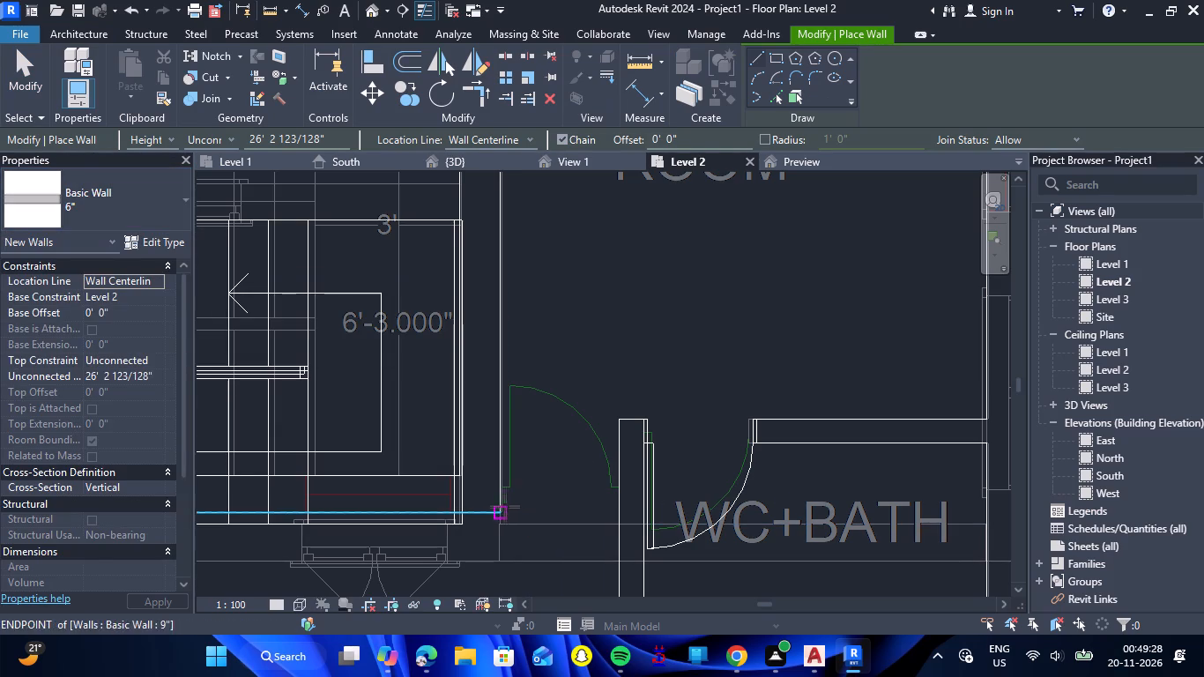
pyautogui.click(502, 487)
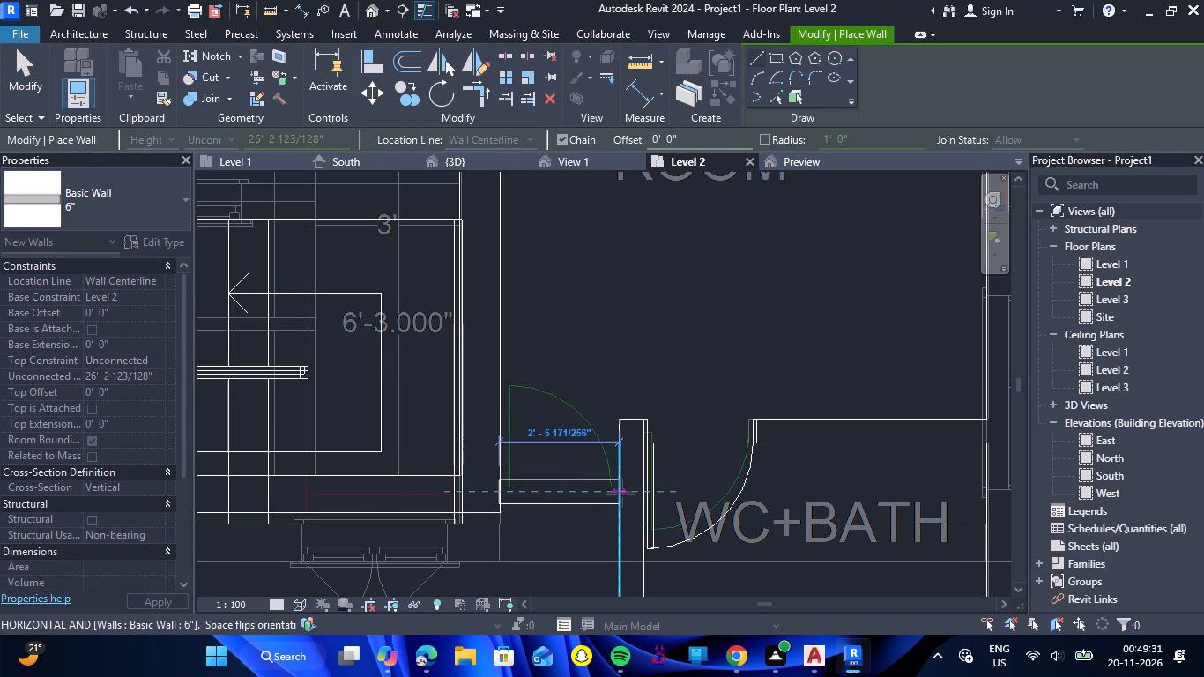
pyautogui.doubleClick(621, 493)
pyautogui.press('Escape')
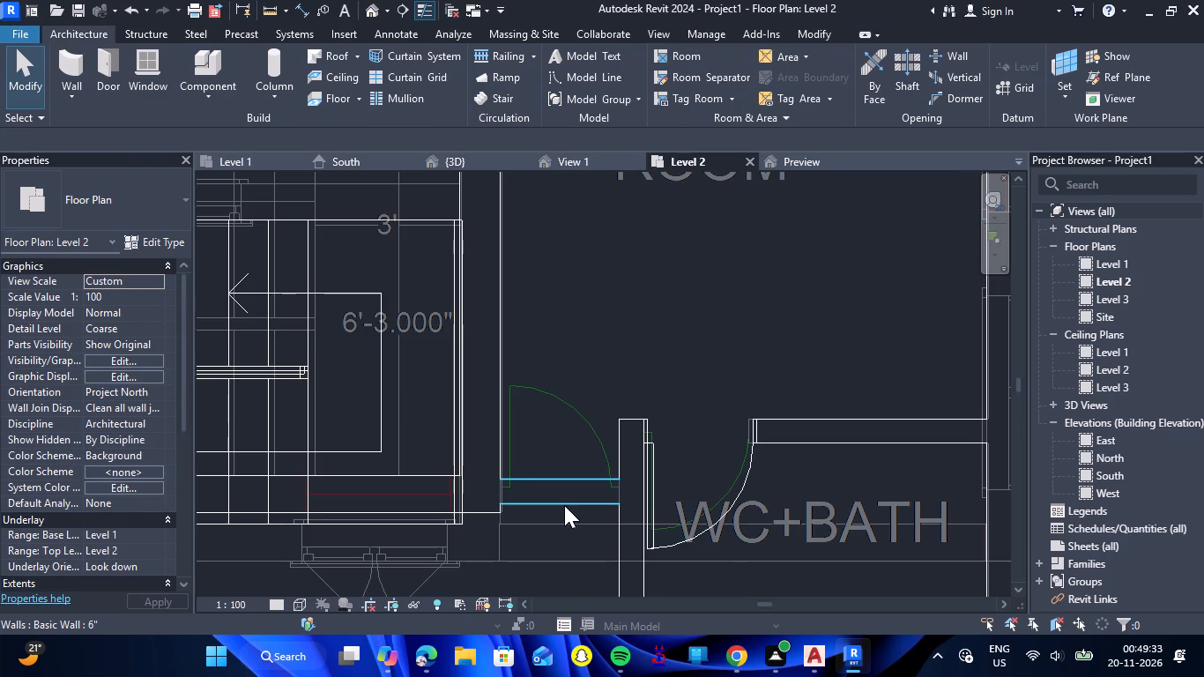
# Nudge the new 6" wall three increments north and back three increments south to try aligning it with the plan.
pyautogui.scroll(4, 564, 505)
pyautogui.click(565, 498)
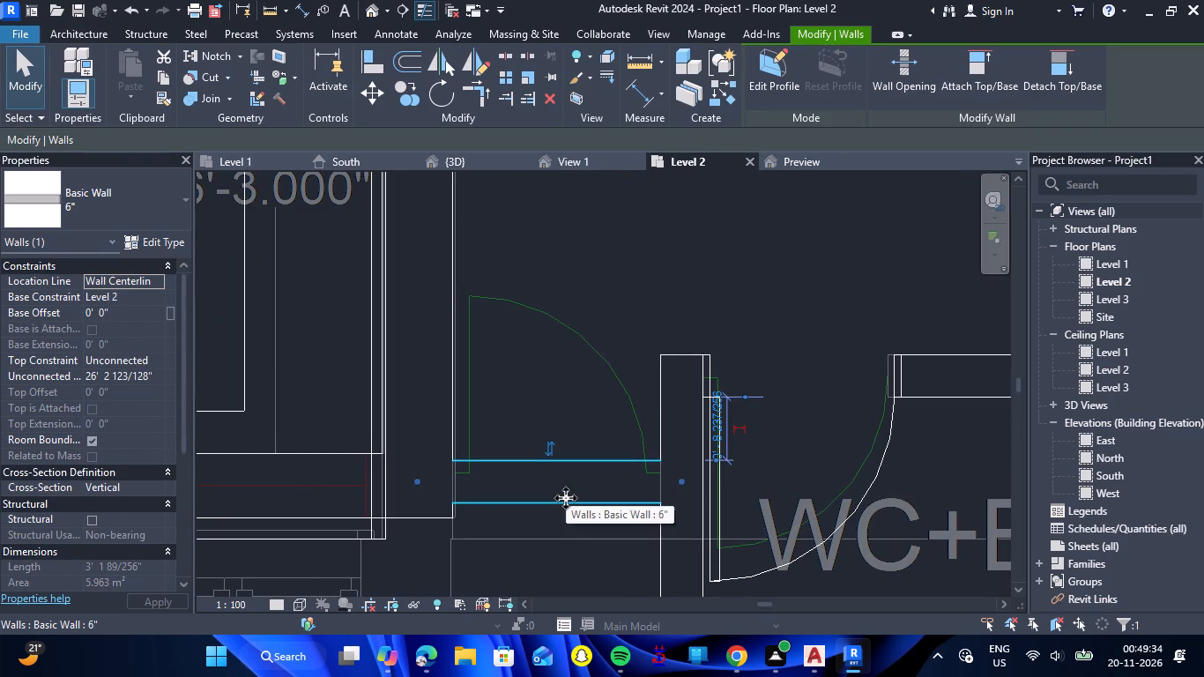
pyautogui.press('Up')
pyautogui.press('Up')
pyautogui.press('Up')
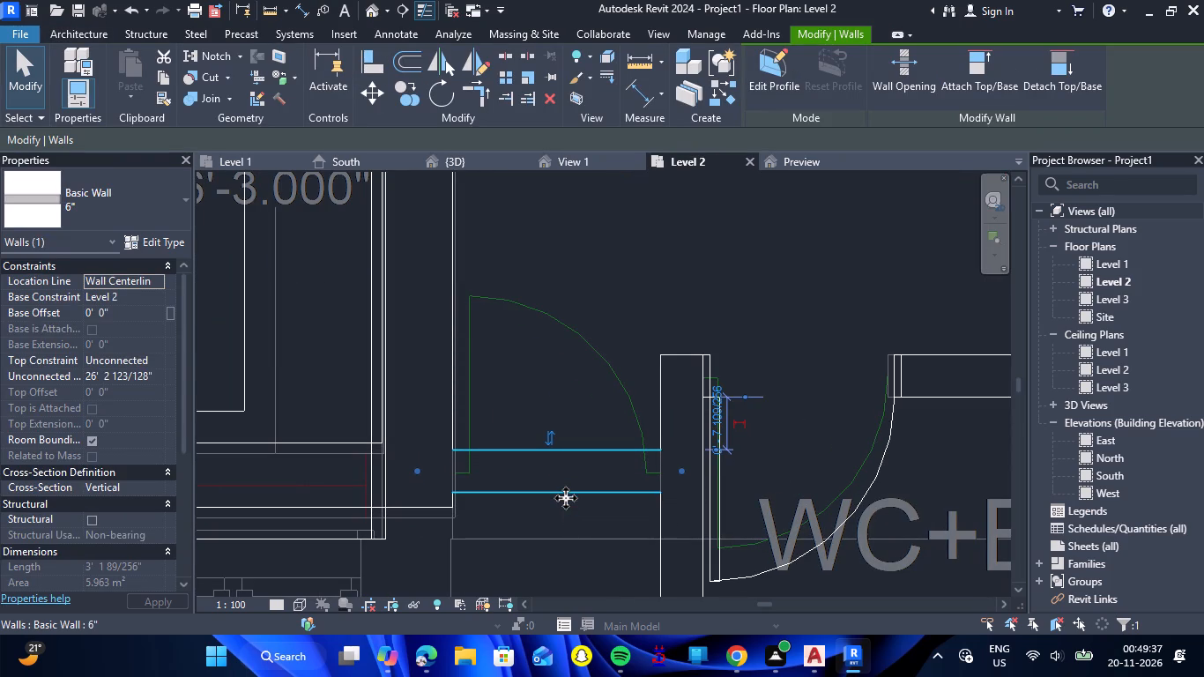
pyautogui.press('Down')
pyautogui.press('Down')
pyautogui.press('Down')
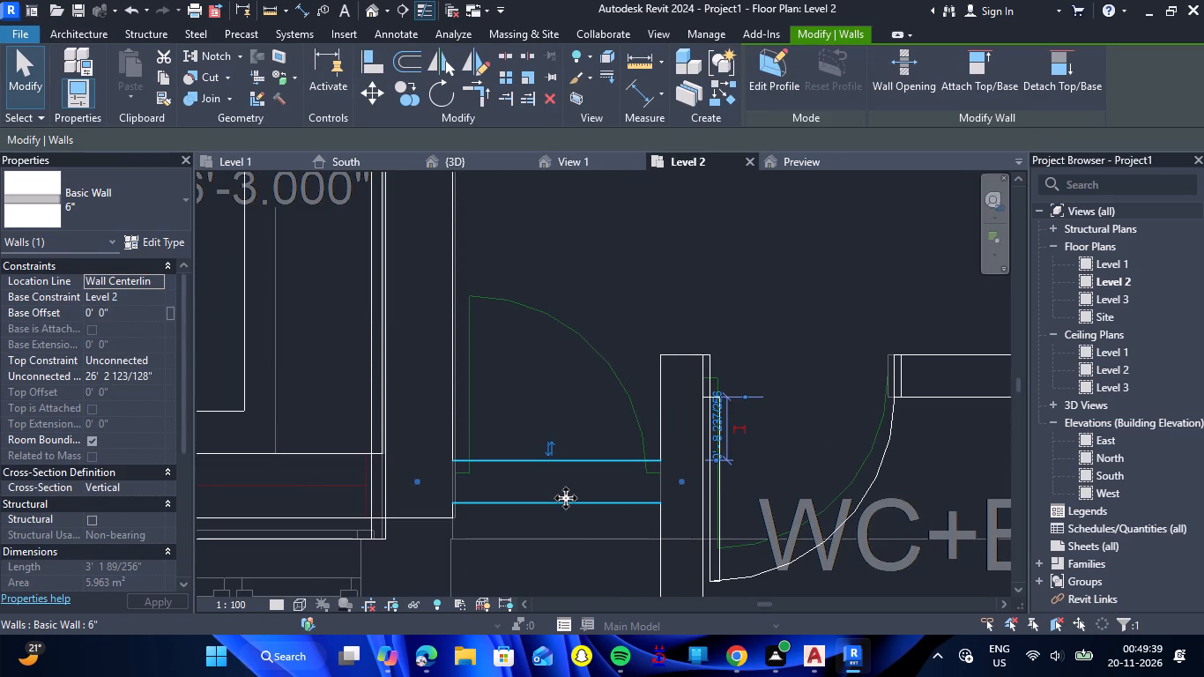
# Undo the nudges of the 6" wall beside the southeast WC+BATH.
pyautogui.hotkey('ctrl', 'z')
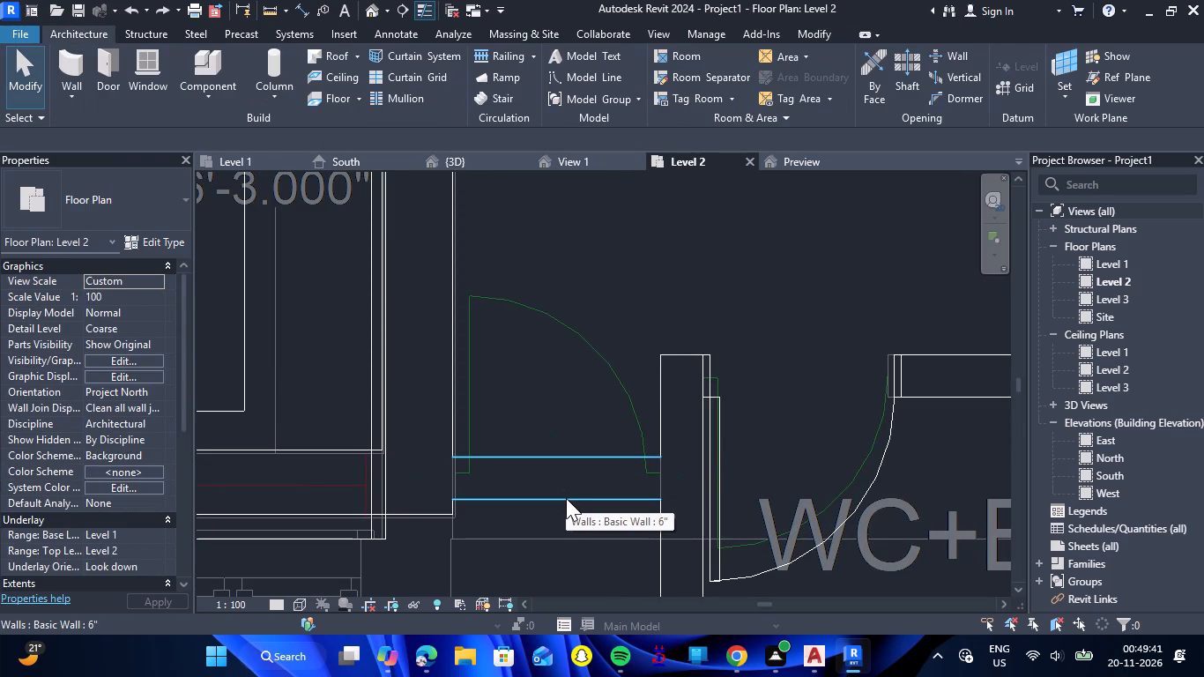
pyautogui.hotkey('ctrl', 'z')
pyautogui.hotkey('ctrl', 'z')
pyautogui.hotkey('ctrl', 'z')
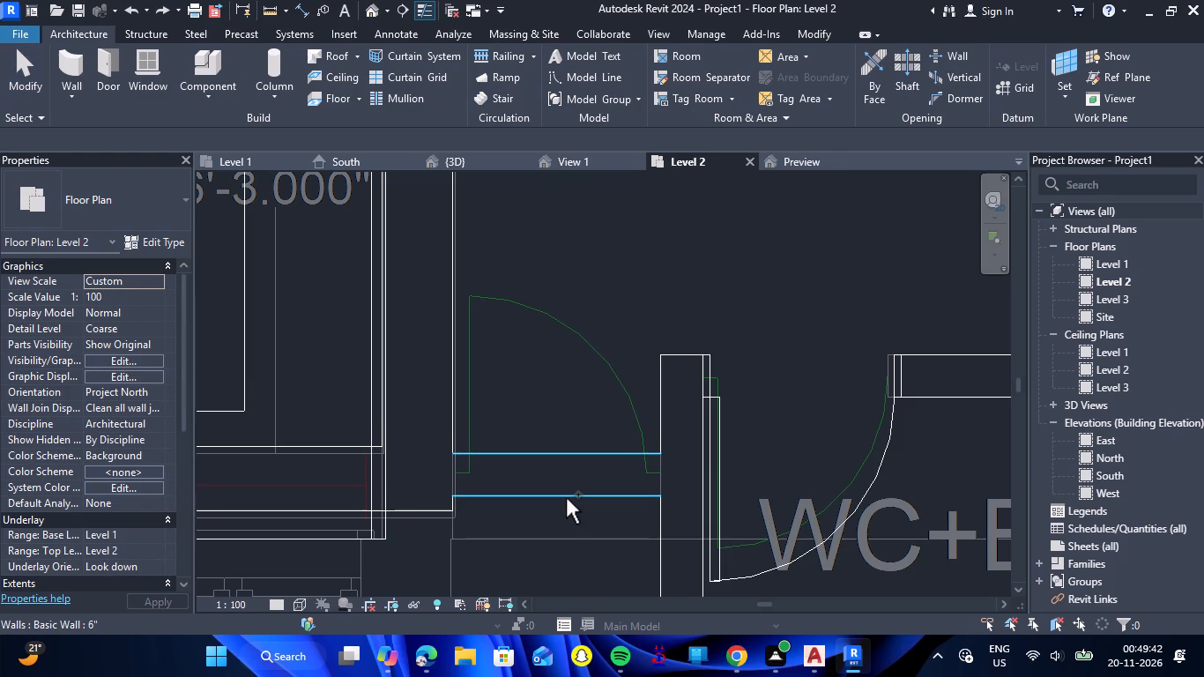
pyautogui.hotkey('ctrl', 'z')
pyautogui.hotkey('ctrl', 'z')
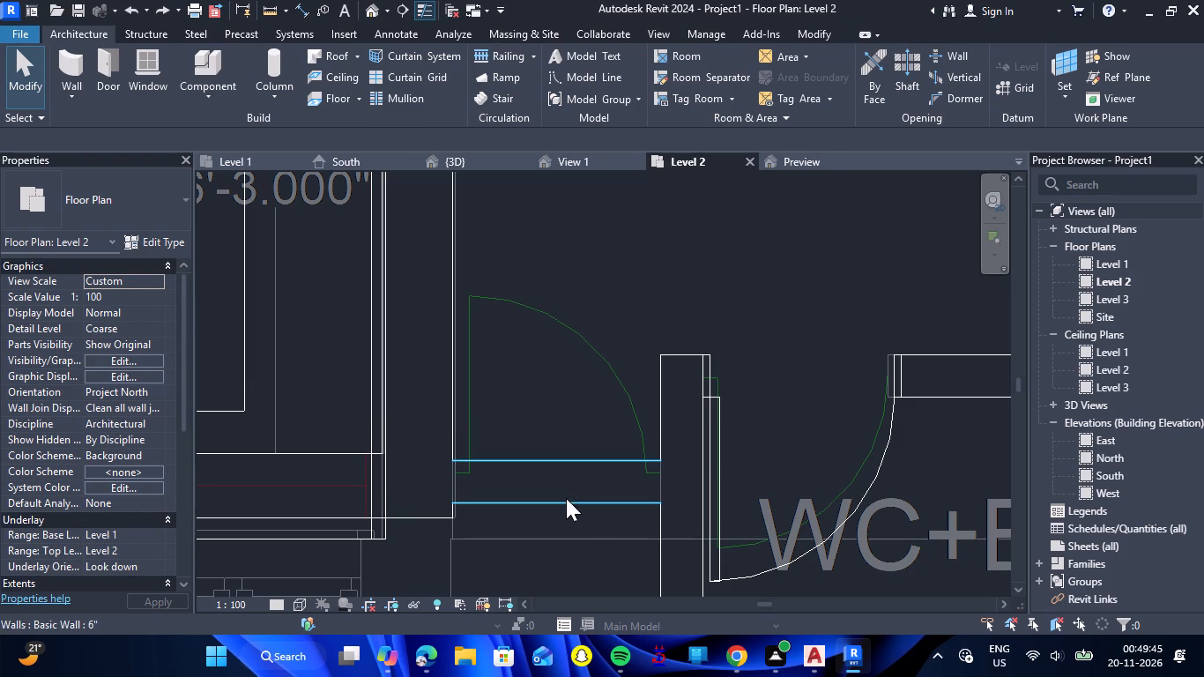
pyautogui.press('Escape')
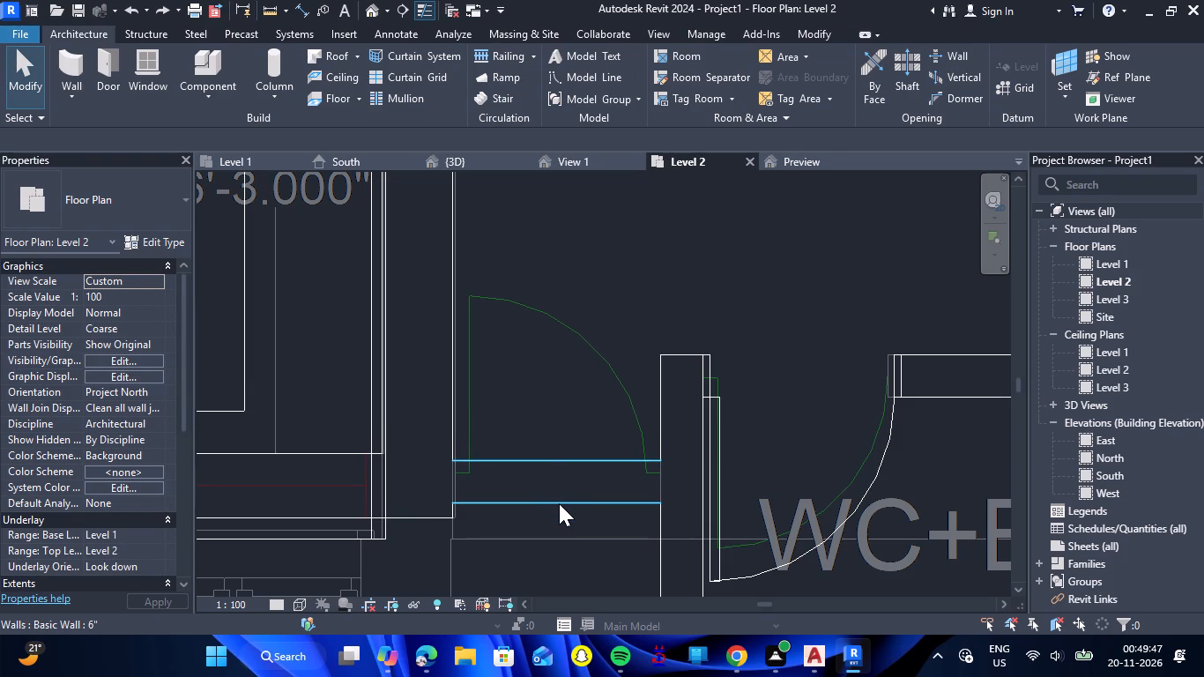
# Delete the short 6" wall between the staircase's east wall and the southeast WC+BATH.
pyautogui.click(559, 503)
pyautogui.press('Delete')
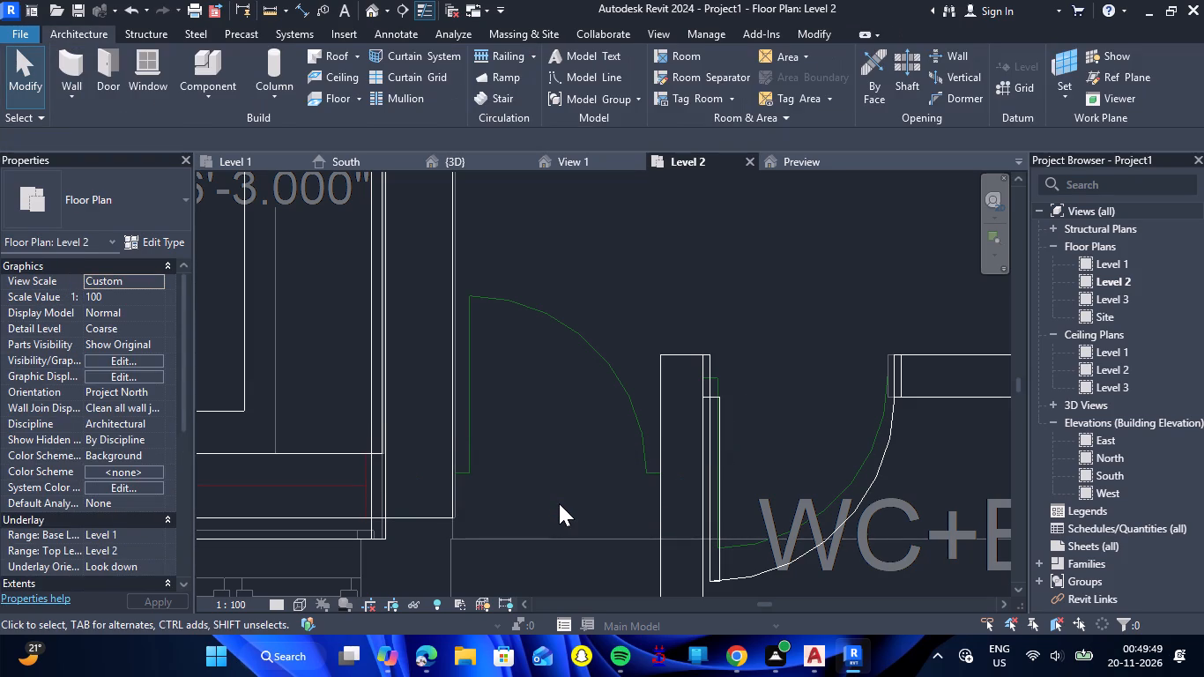
# Draw a 6" wall across the gap west of the southeast WC+BATH, centred on the base line of the plan's door symbol.
pyautogui.scroll(4, 446, 478)
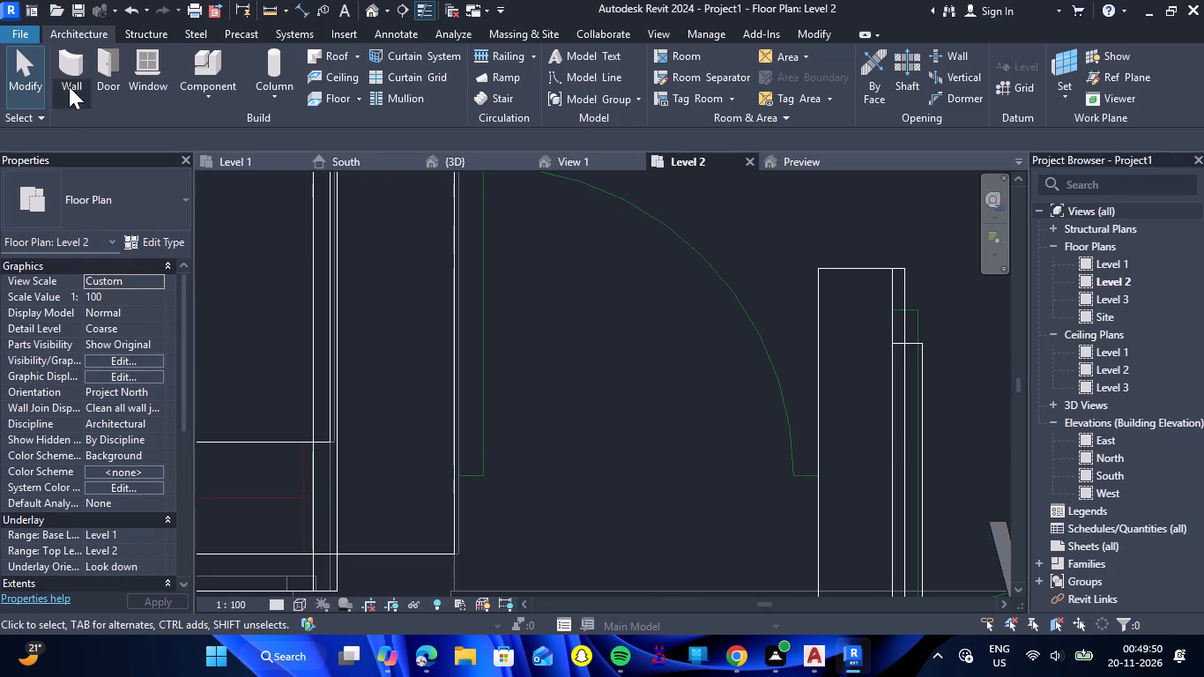
pyautogui.click(74, 70)
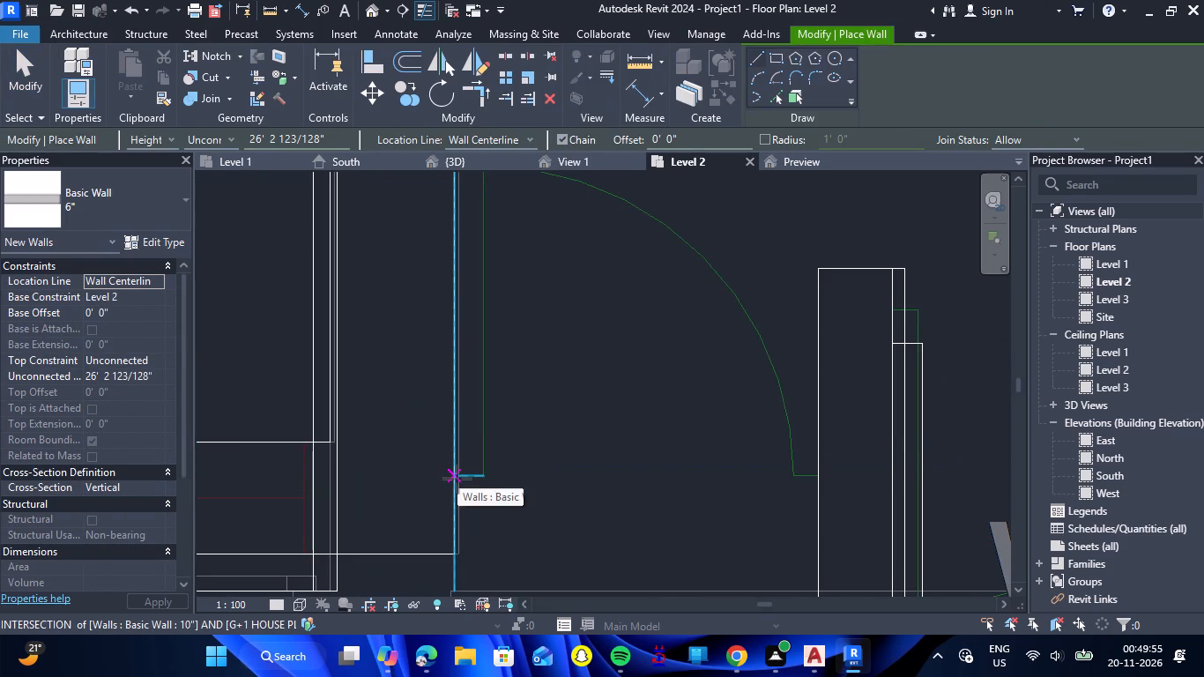
pyautogui.click(457, 479)
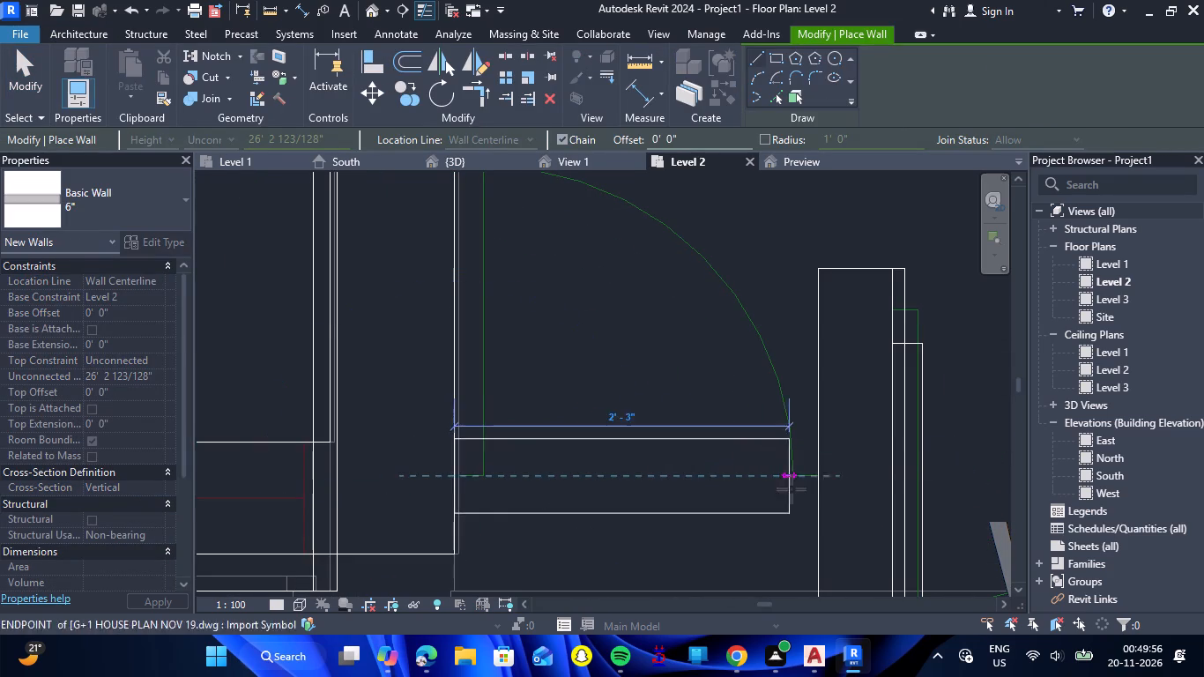
pyautogui.click(823, 477)
pyautogui.press('Escape')
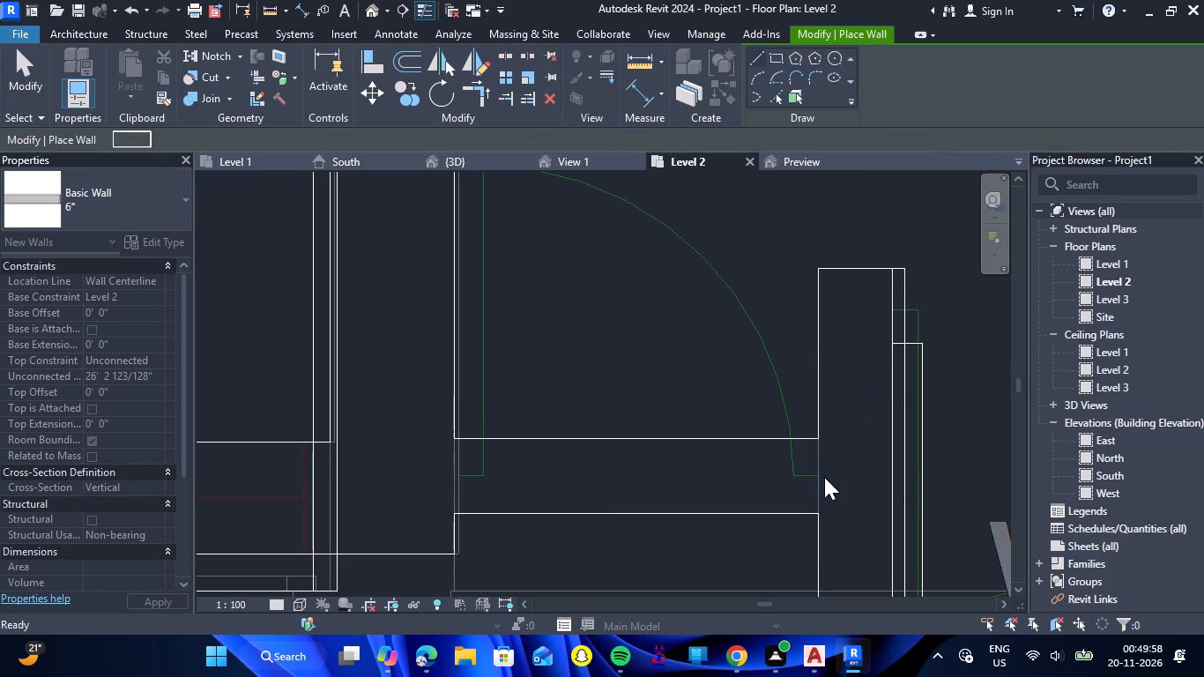
# Place a 2'2" 6-panel wood door in the short 6" wall west of the southeast WC+BATH, opening into the bedroom.
pyautogui.scroll(-4, 673, 457)
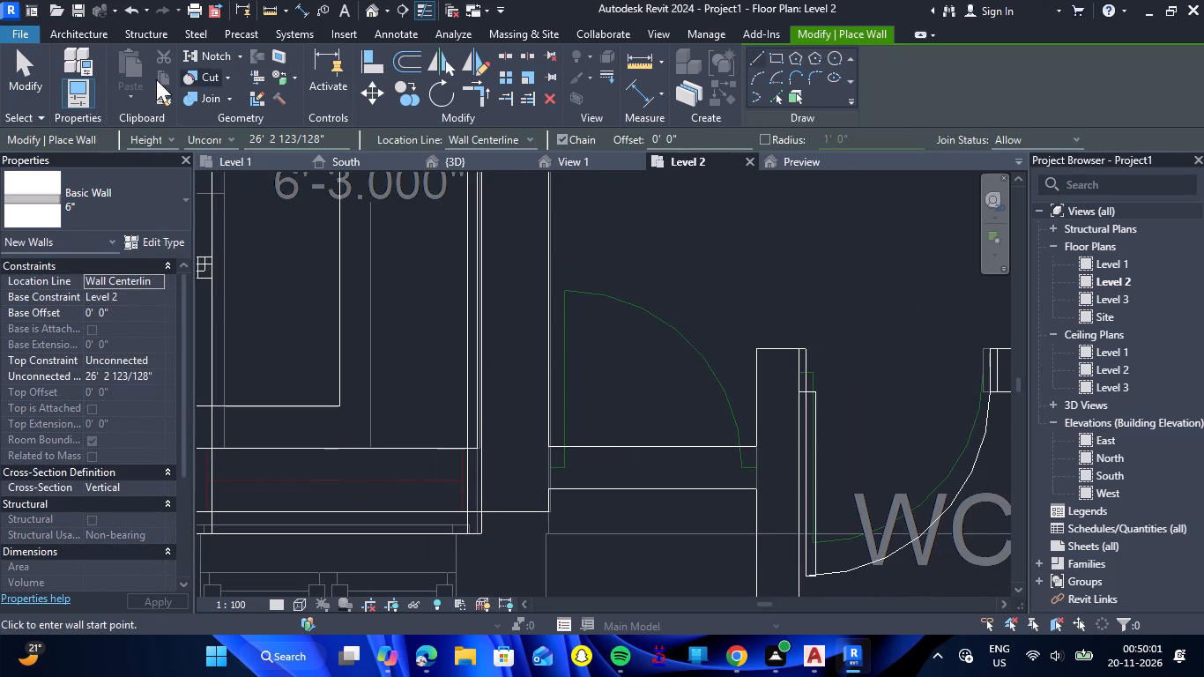
pyautogui.click(98, 26)
pyautogui.click(122, 67)
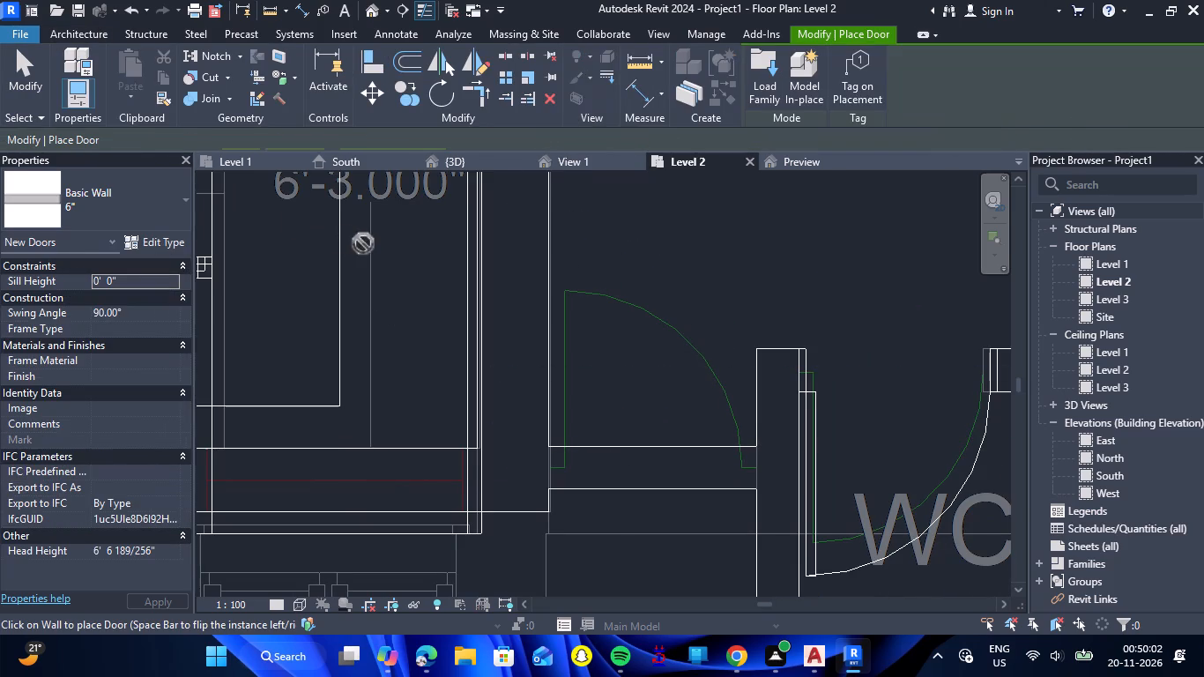
pyautogui.click(655, 445)
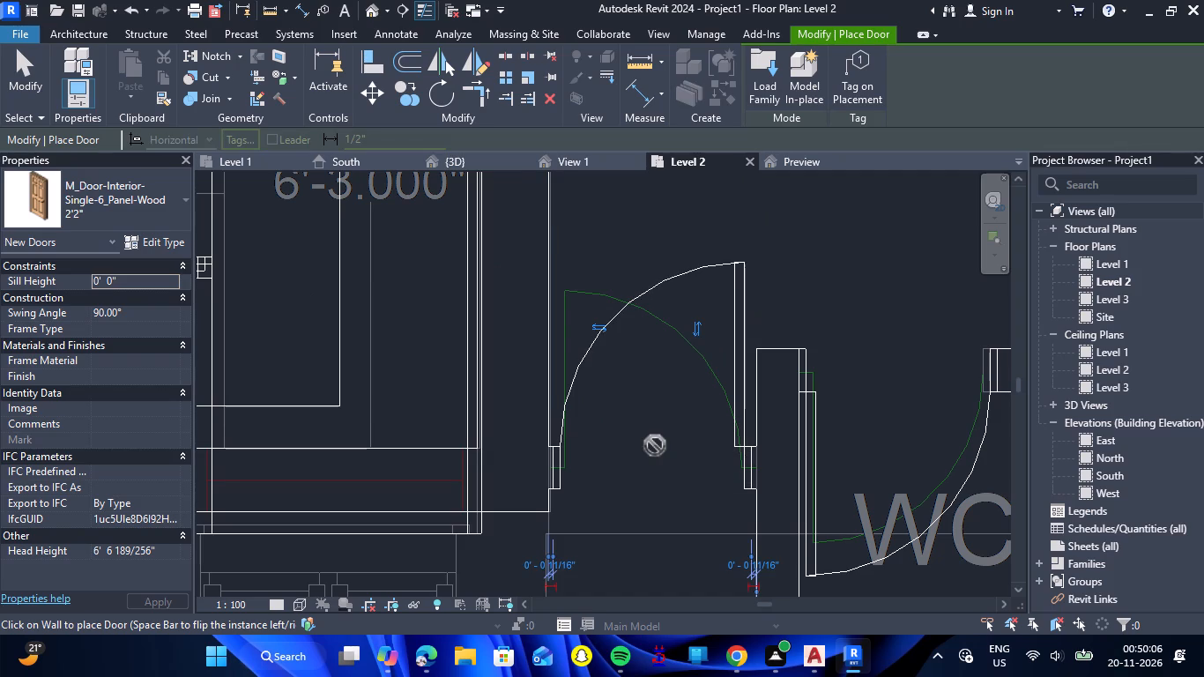
pyautogui.press('Escape')
pyautogui.press('Escape')
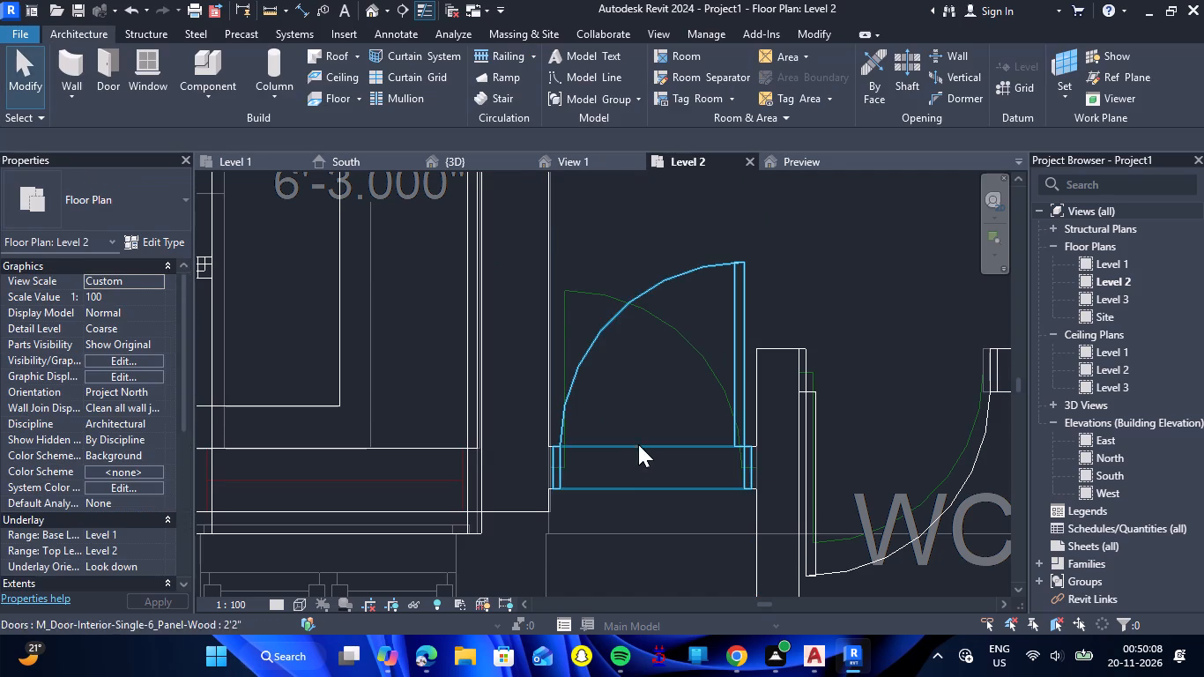
# Flip the new 2'2" door so its leaf hinges at the west end of the opening, as in the plan.
pyautogui.click(634, 479)
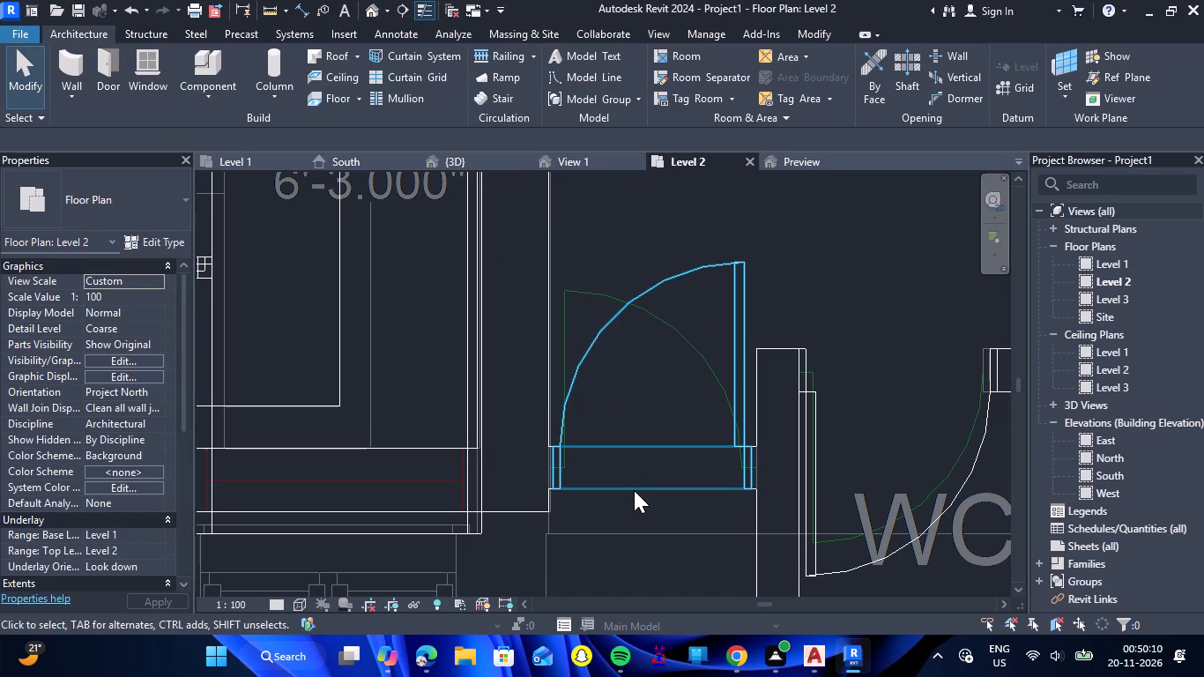
pyautogui.click(634, 490)
pyautogui.press('space')
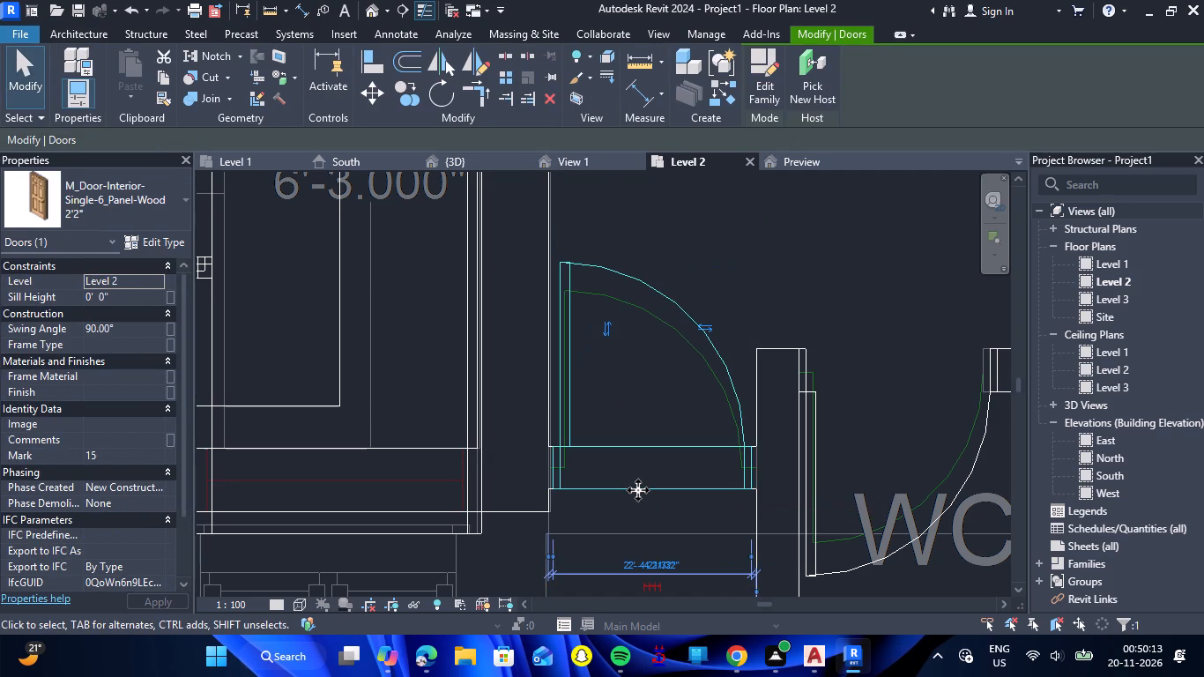
pyautogui.scroll(-11, 639, 490)
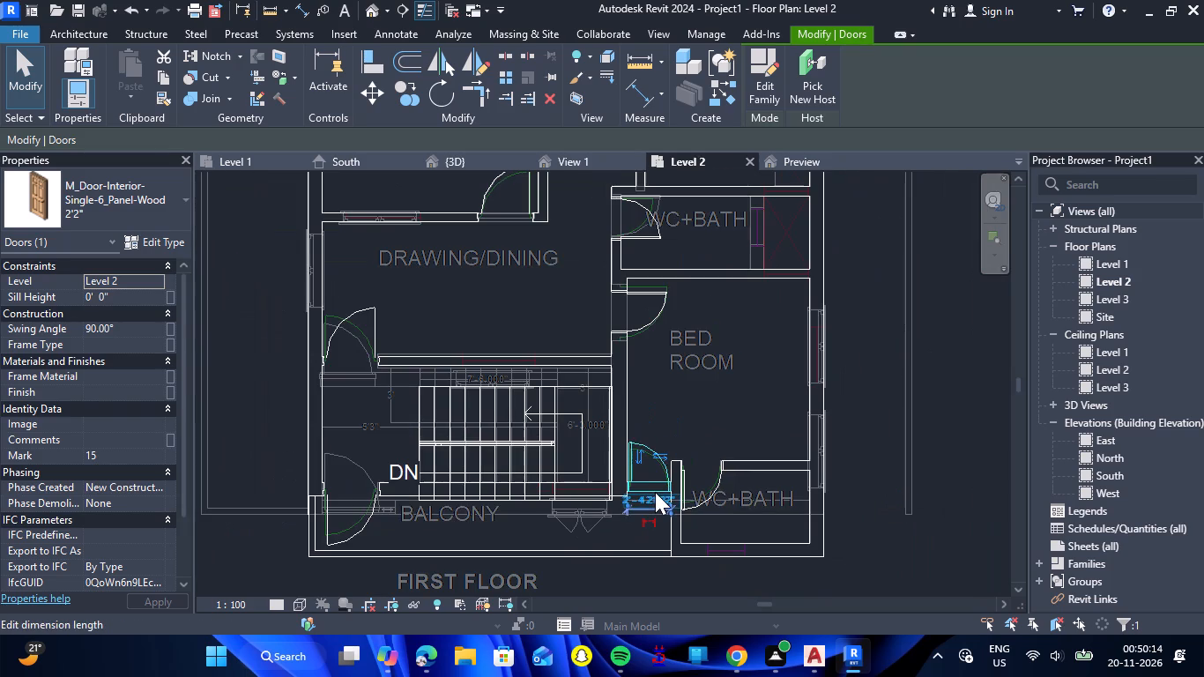
pyautogui.press('Escape')
# Flip the drawing/dining room's 3' Aluprof door so its leaf hinges at the west end of the opening.
pyautogui.click(353, 361)
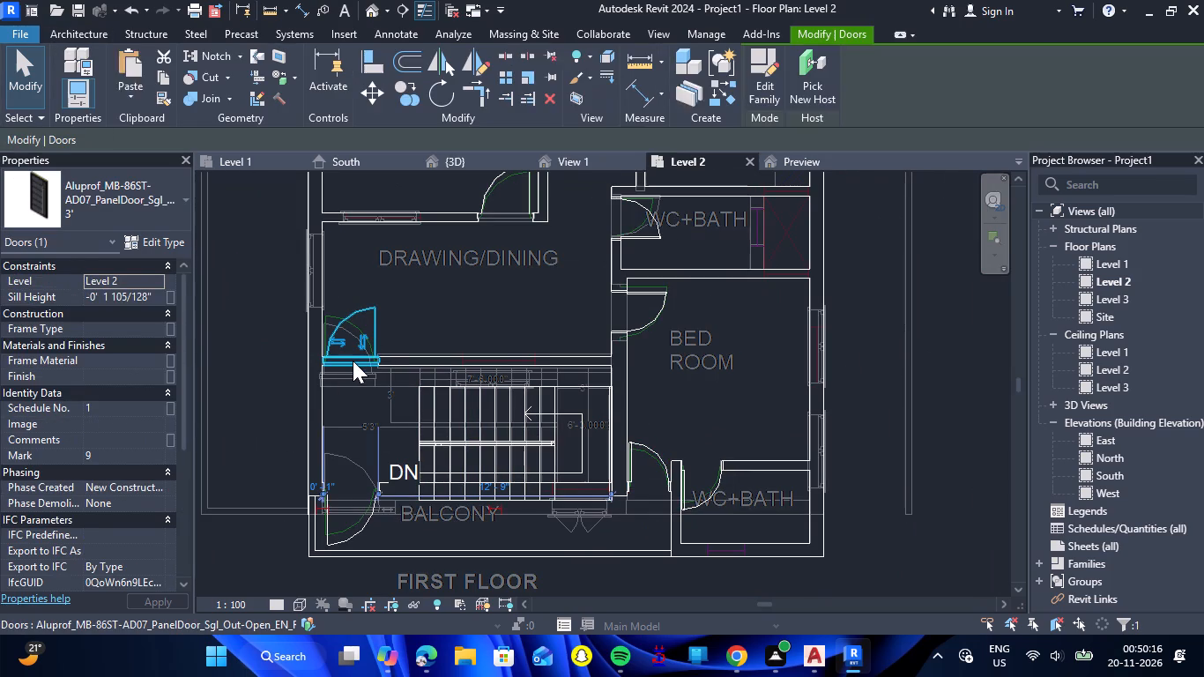
pyautogui.press('space')
# Switch to the {3D} view to inspect the model.
pyautogui.scroll(-3, 360, 376)
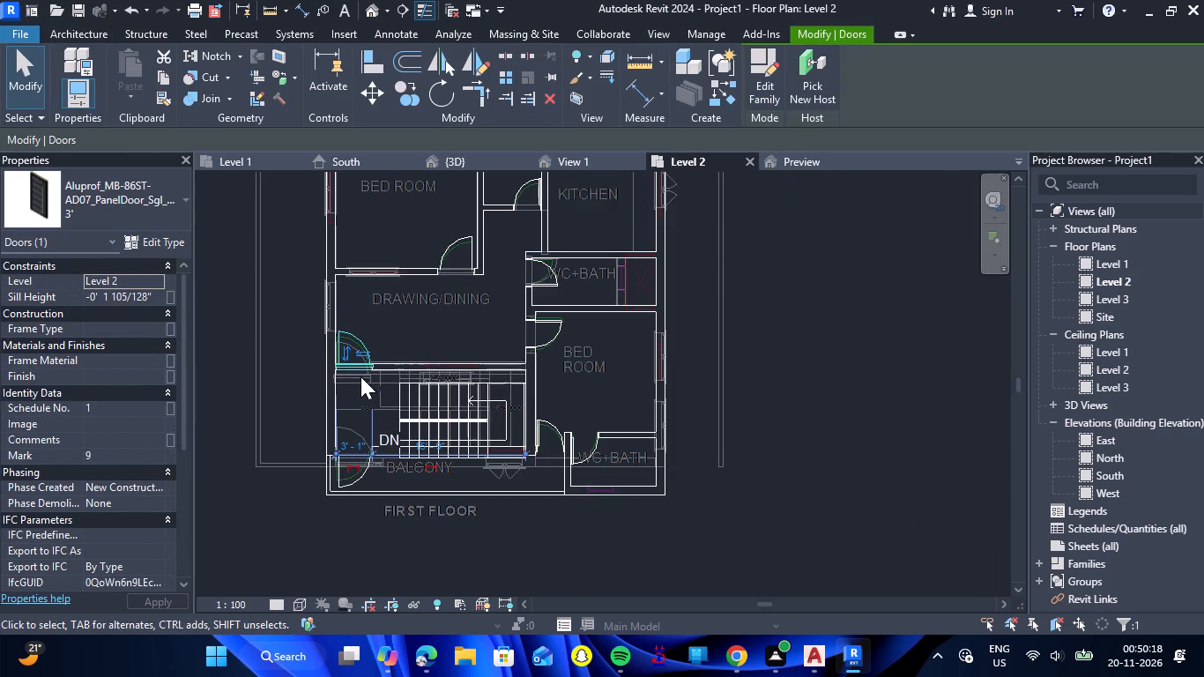
pyautogui.scroll(-1, 360, 376)
pyautogui.click(465, 163)
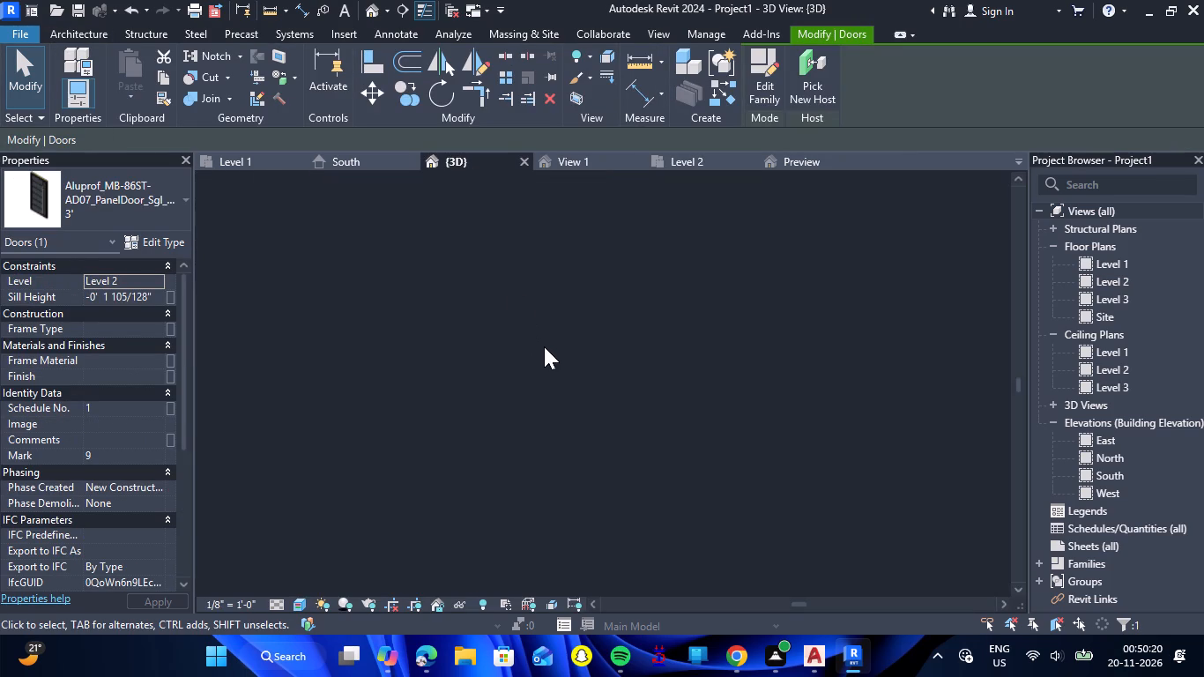
# Set the unconnected height of the short 6" wall holding the 2'2" door beside the southeast WC+BATH to 10'6".
pyautogui.scroll(-7, 540, 348)
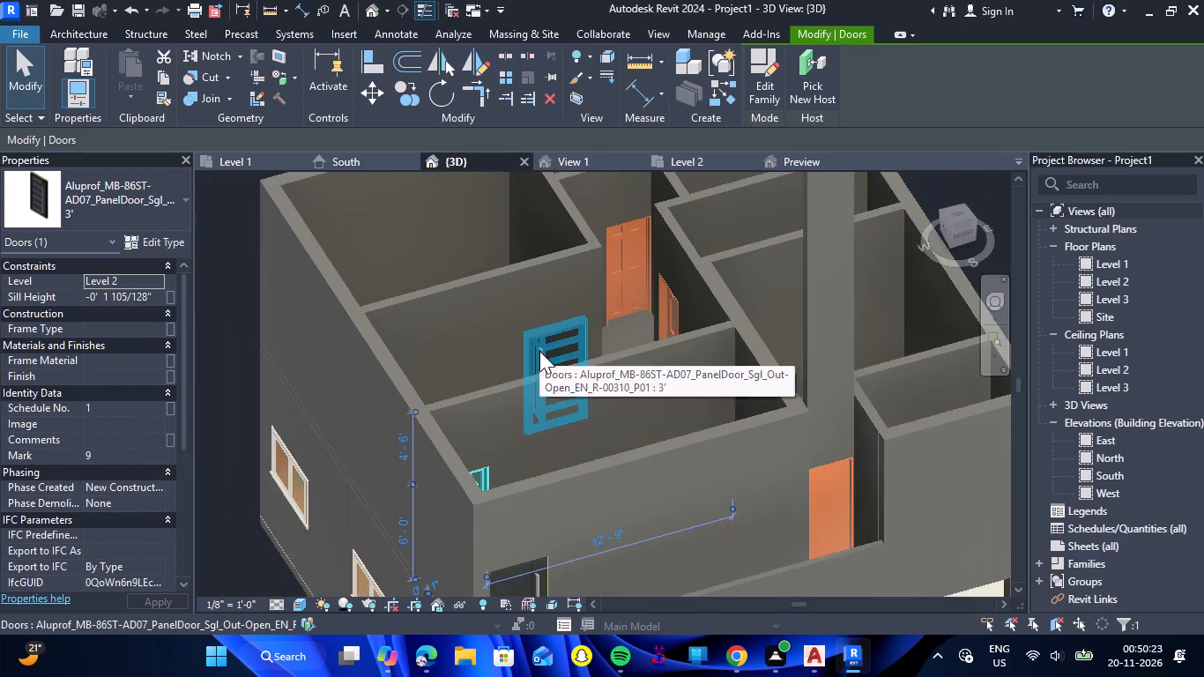
pyautogui.scroll(-4, 539, 351)
pyautogui.click(702, 248)
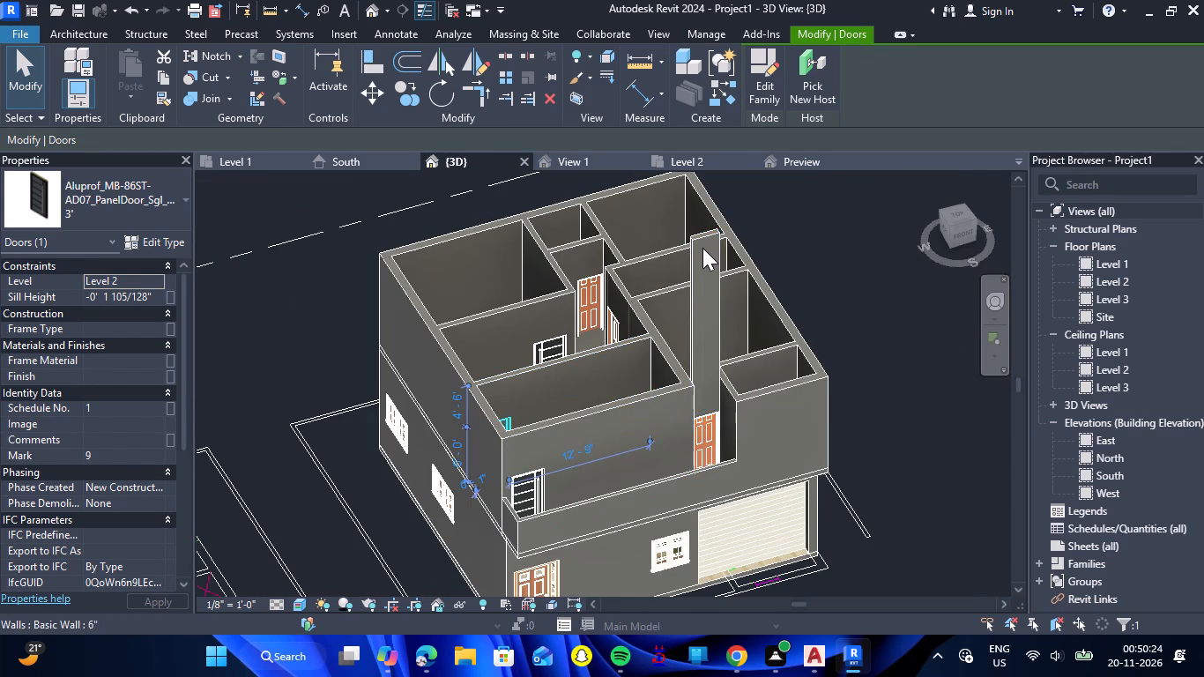
pyautogui.click(701, 235)
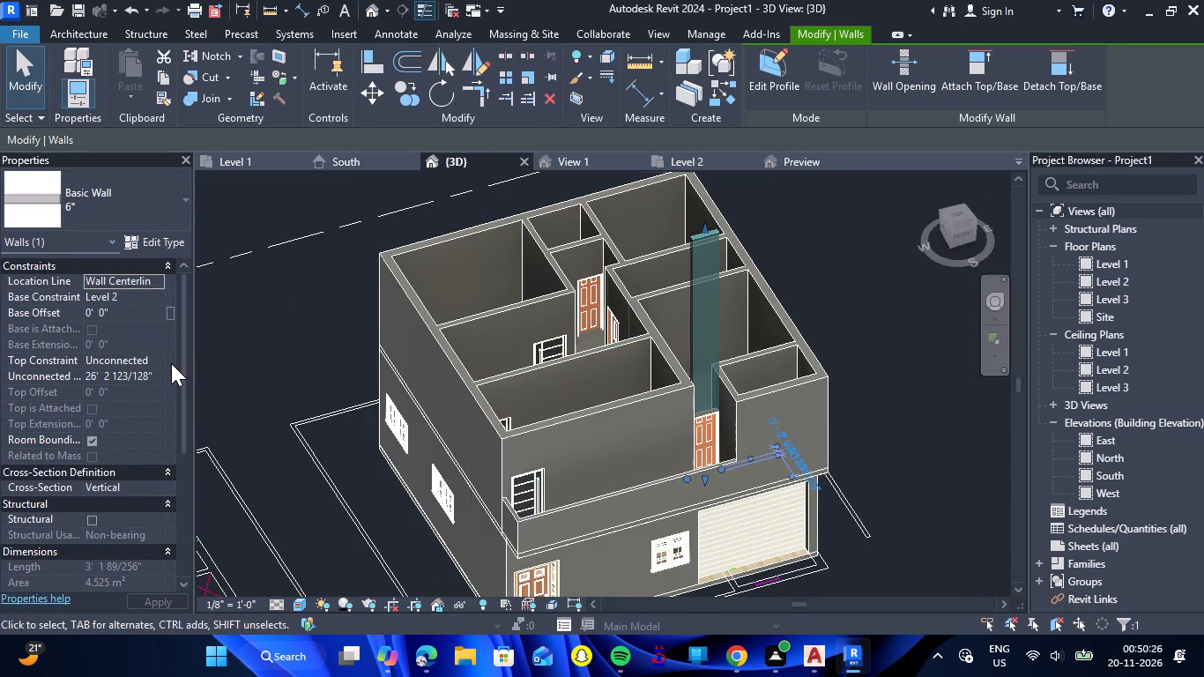
pyautogui.click(166, 375)
pyautogui.click(158, 381)
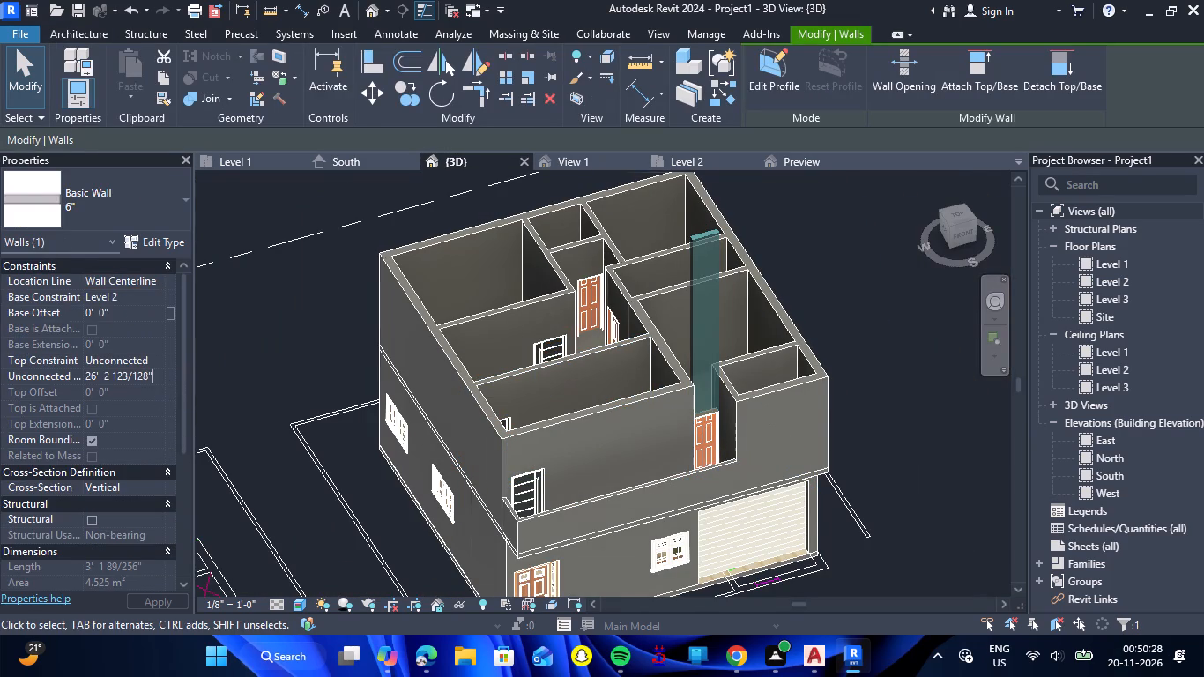
pyautogui.press('BackSpace')
pyautogui.press('BackSpace')
pyautogui.press('BackSpace')
pyautogui.press('BackSpace')
pyautogui.press('BackSpace')
pyautogui.press('BackSpace')
pyautogui.press('BackSpace')
pyautogui.press('BackSpace')
pyautogui.press('BackSpace')
pyautogui.press('BackSpace')
pyautogui.press('BackSpace')
pyautogui.press('BackSpace')
pyautogui.press('BackSpace')
pyautogui.press('BackSpace')
pyautogui.press('BackSpace')
pyautogui.press('BackSpace')
pyautogui.press('BackSpace')
pyautogui.press('BackSpace')
pyautogui.press('BackSpace')
pyautogui.press('BackSpace')
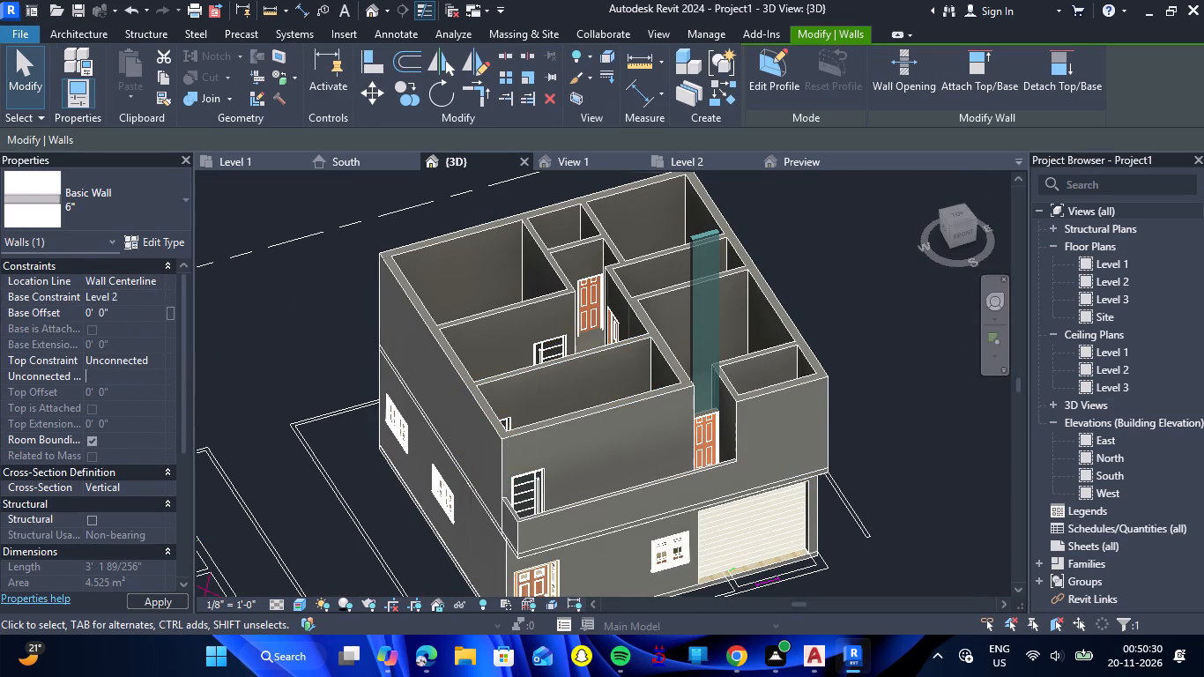
pyautogui.write("10'6")
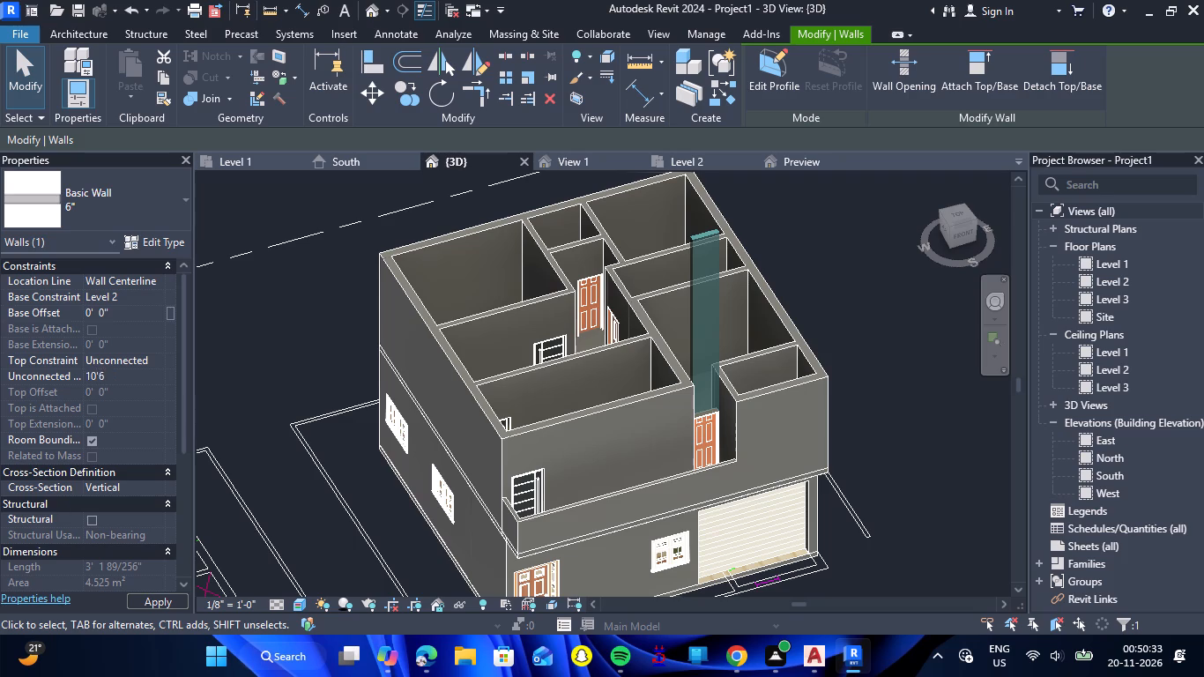
pyautogui.hotkey('shift', '"')
pyautogui.press('Return')
pyautogui.click(898, 398)
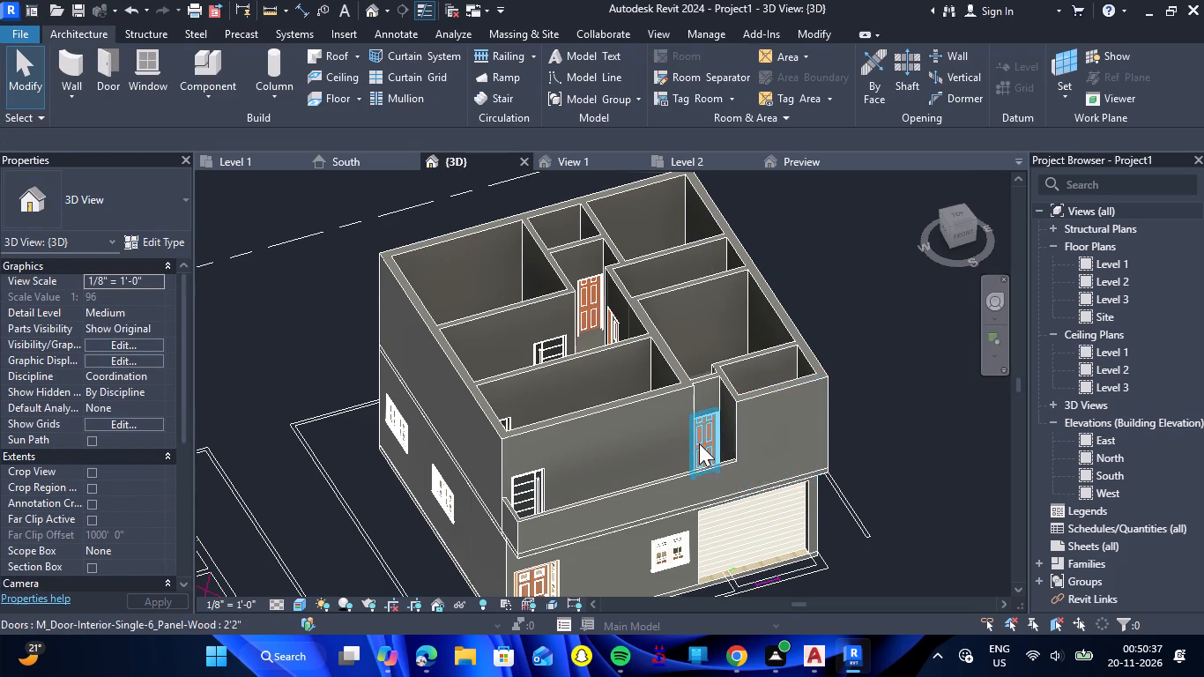
# Examine the Level 2 walls and room layout in 3D, from an angle and from the top around the store and kitchen.
pyautogui.scroll(7, 699, 443)
pyautogui.scroll(-6, 484, 372)
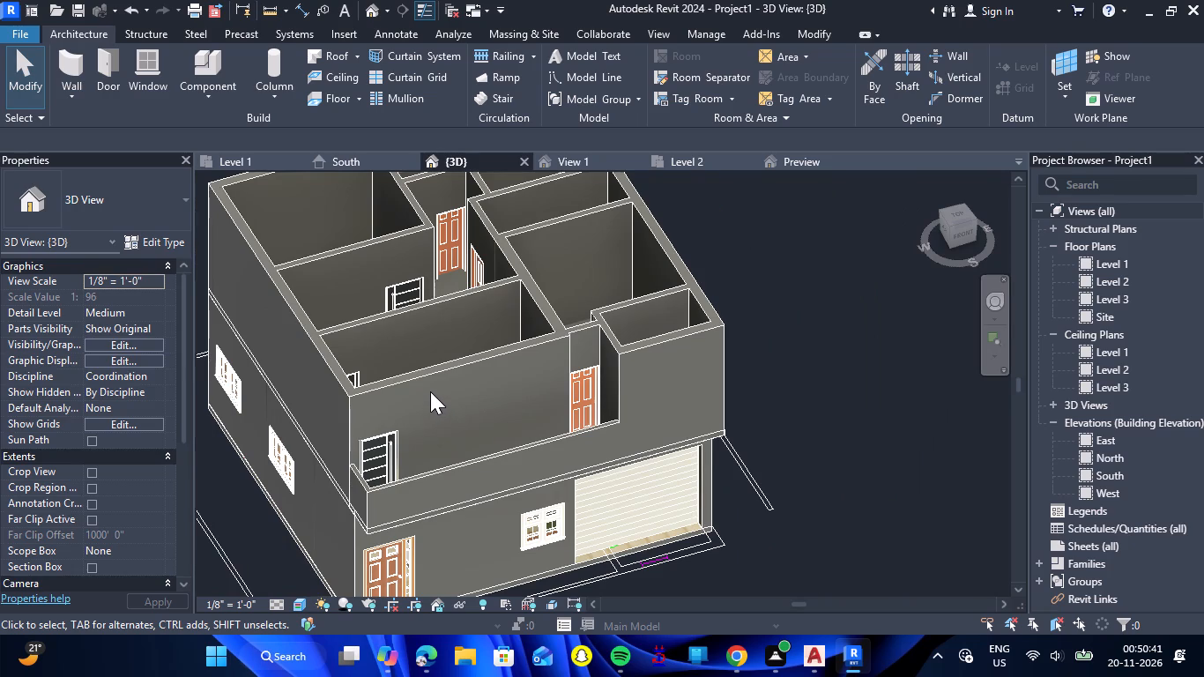
pyautogui.scroll(-2, 430, 391)
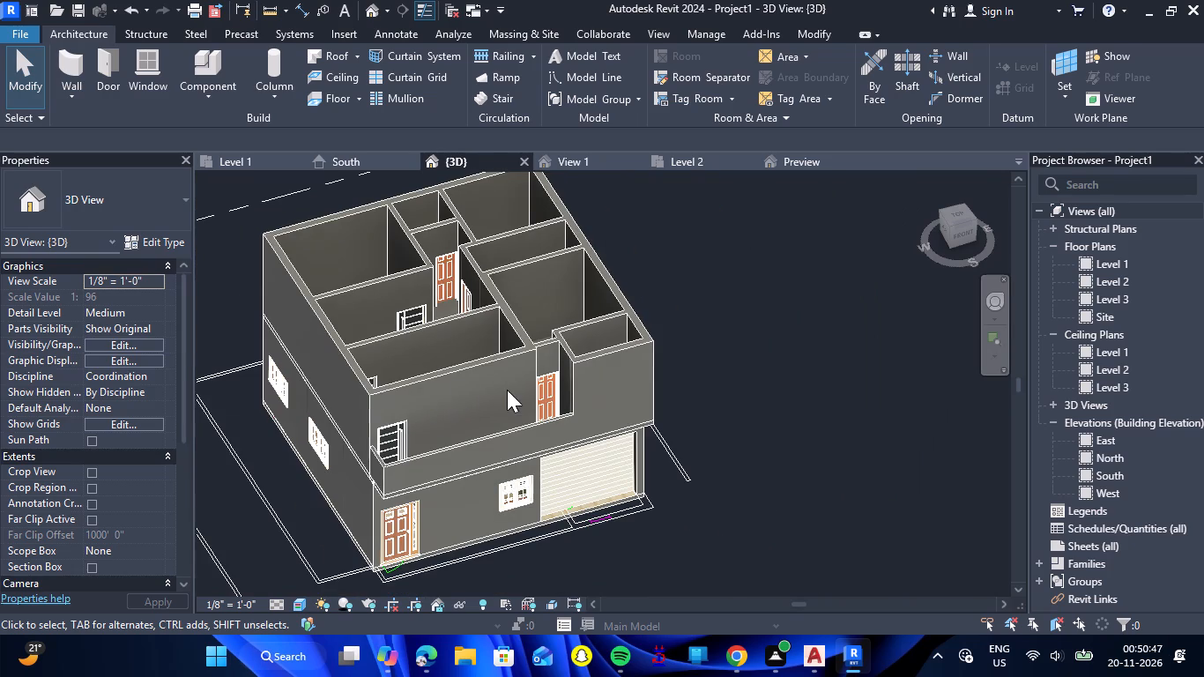
pyautogui.scroll(-1, 510, 388)
pyautogui.scroll(3, 553, 336)
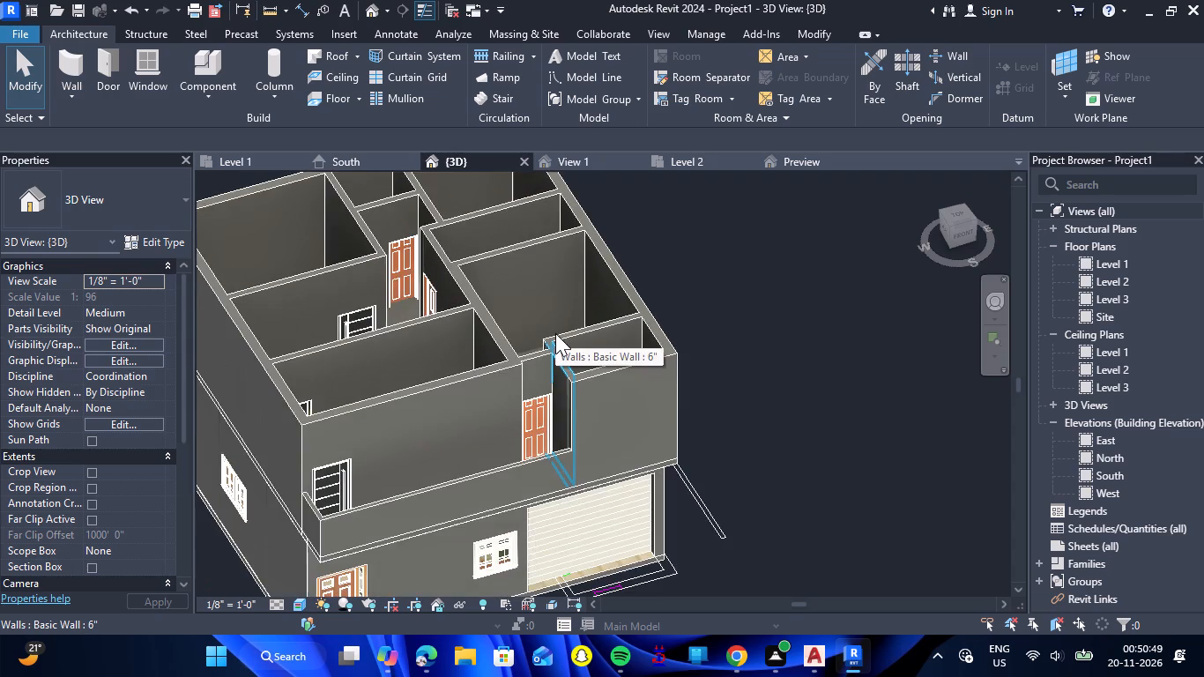
pyautogui.scroll(-1, 555, 333)
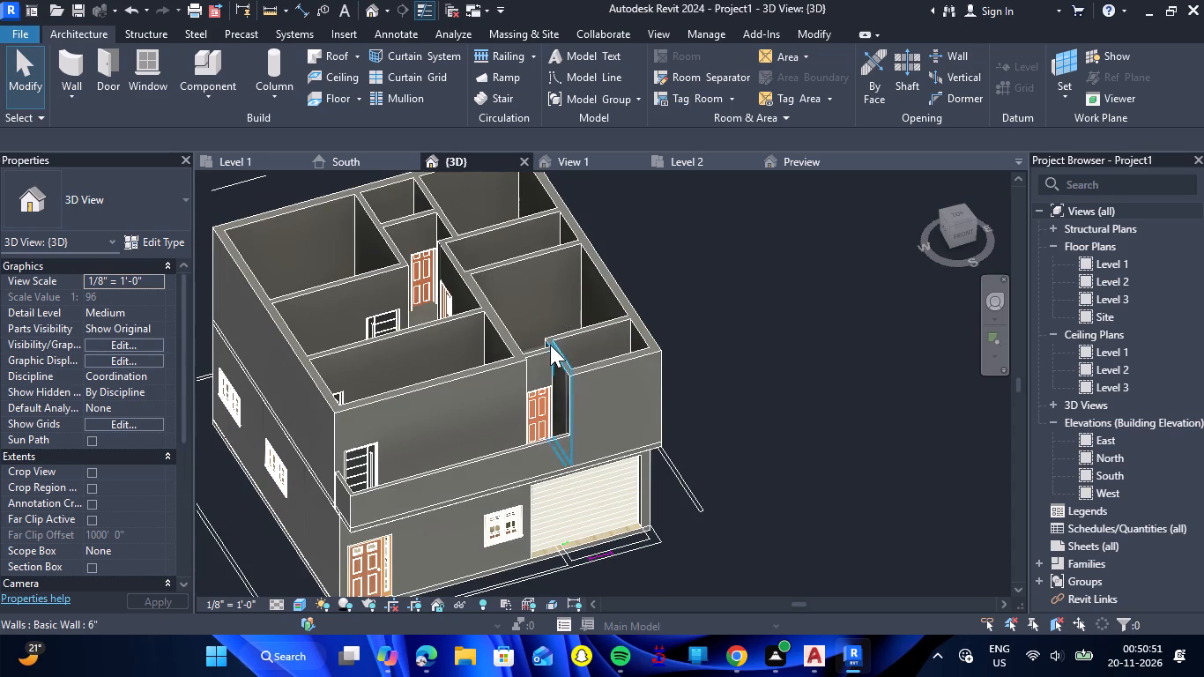
pyautogui.scroll(-3, 550, 345)
pyautogui.scroll(4, 512, 250)
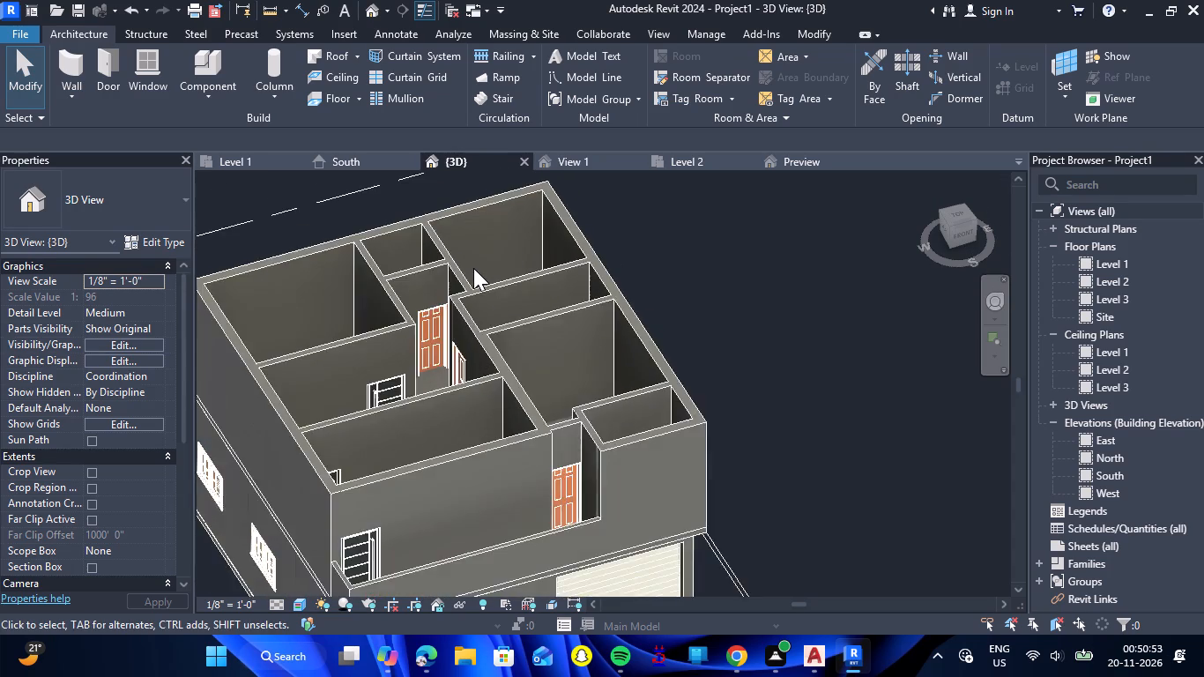
pyautogui.scroll(3, 473, 268)
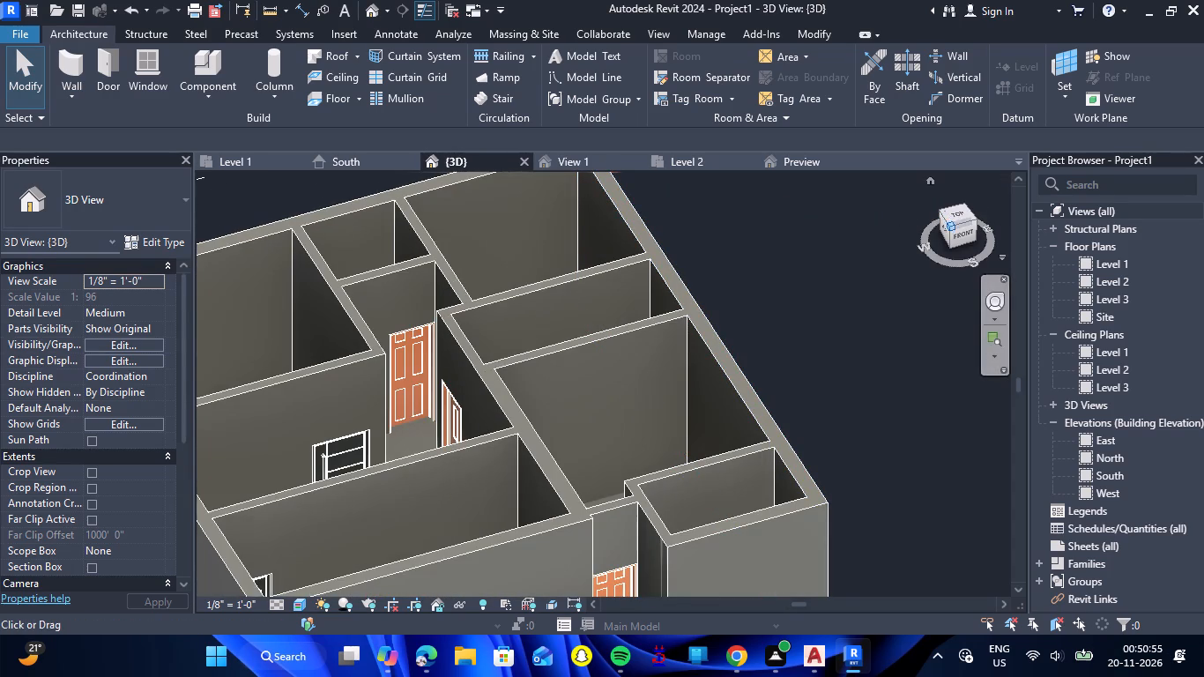
pyautogui.click(954, 219)
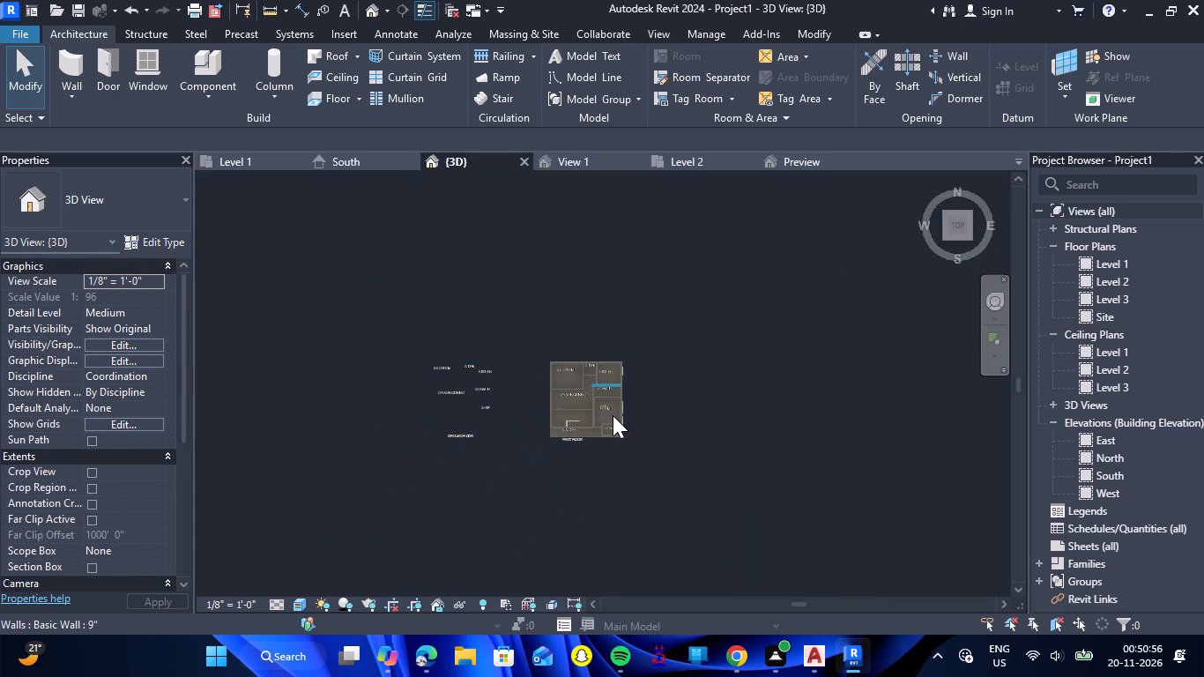
pyautogui.scroll(16, 593, 348)
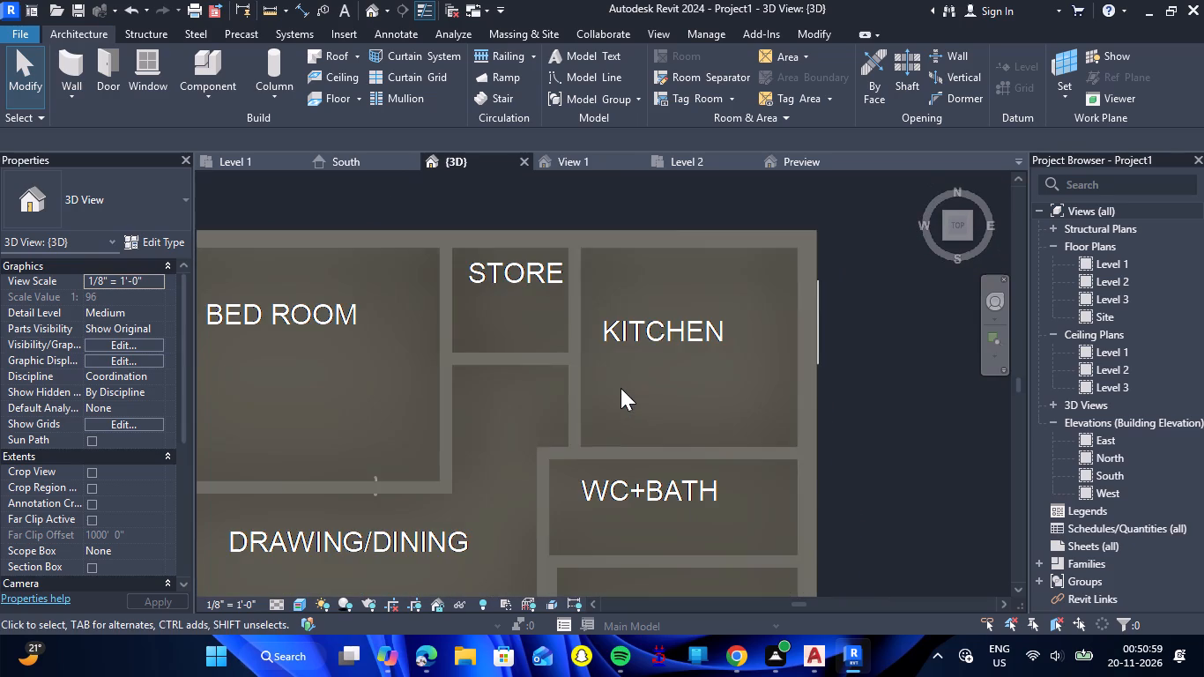
pyautogui.scroll(5, 559, 372)
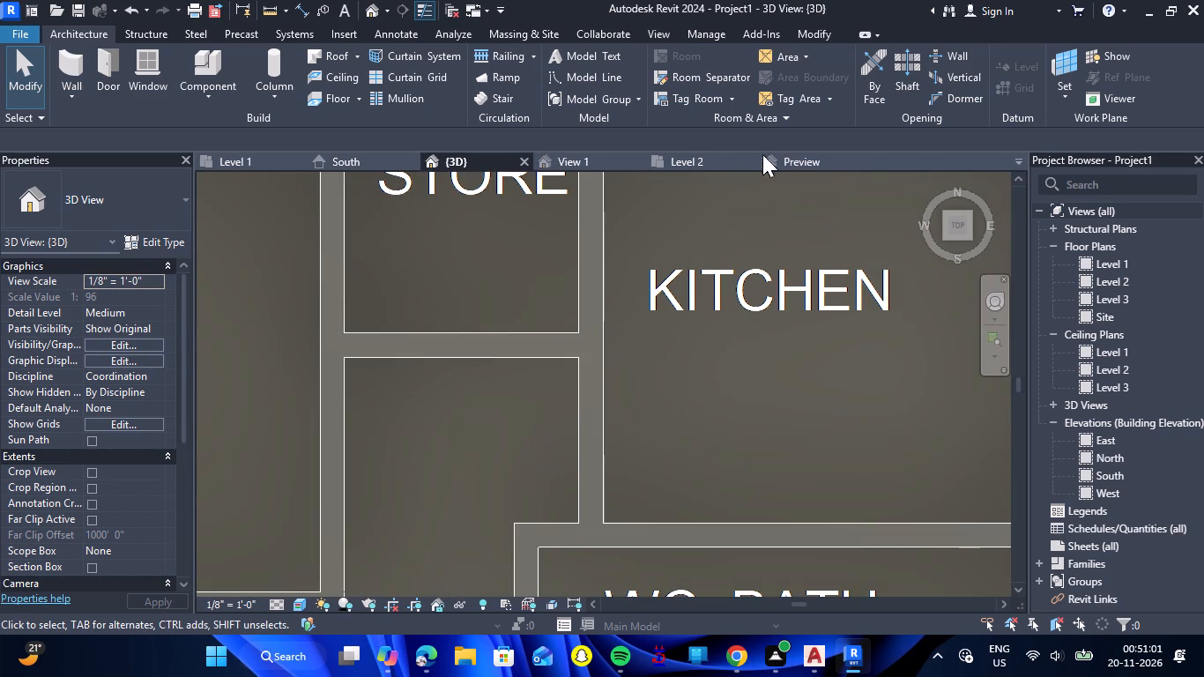
# On Level 2, cut a rectangular wall opening about 3'3.5" wide in the kitchen's 6" west wall, from the store's south wall to the WC+BATH wall.
pyautogui.click(709, 154)
pyautogui.scroll(7, 518, 230)
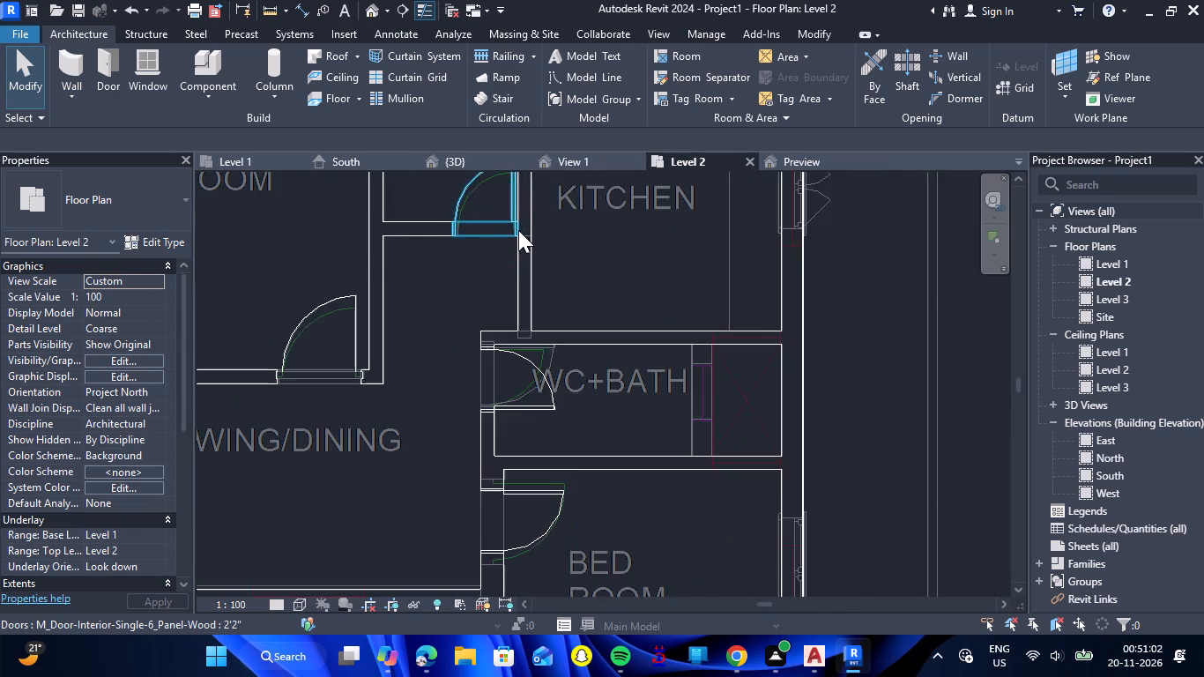
pyautogui.scroll(4, 518, 230)
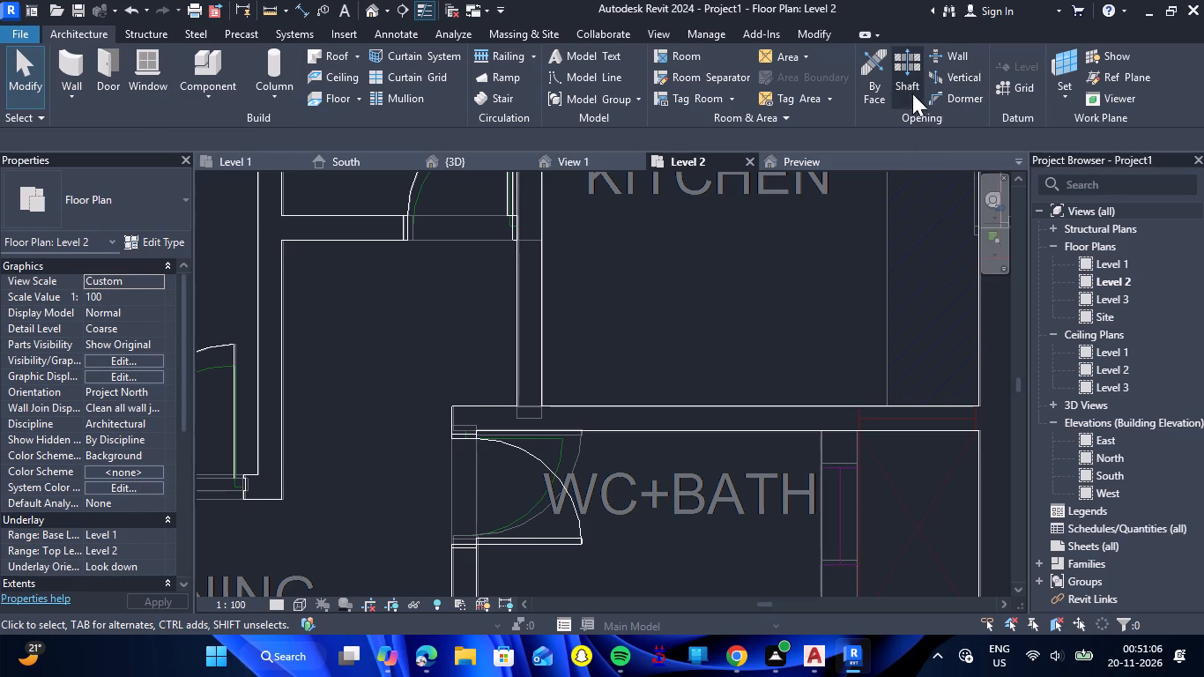
pyautogui.click(531, 328)
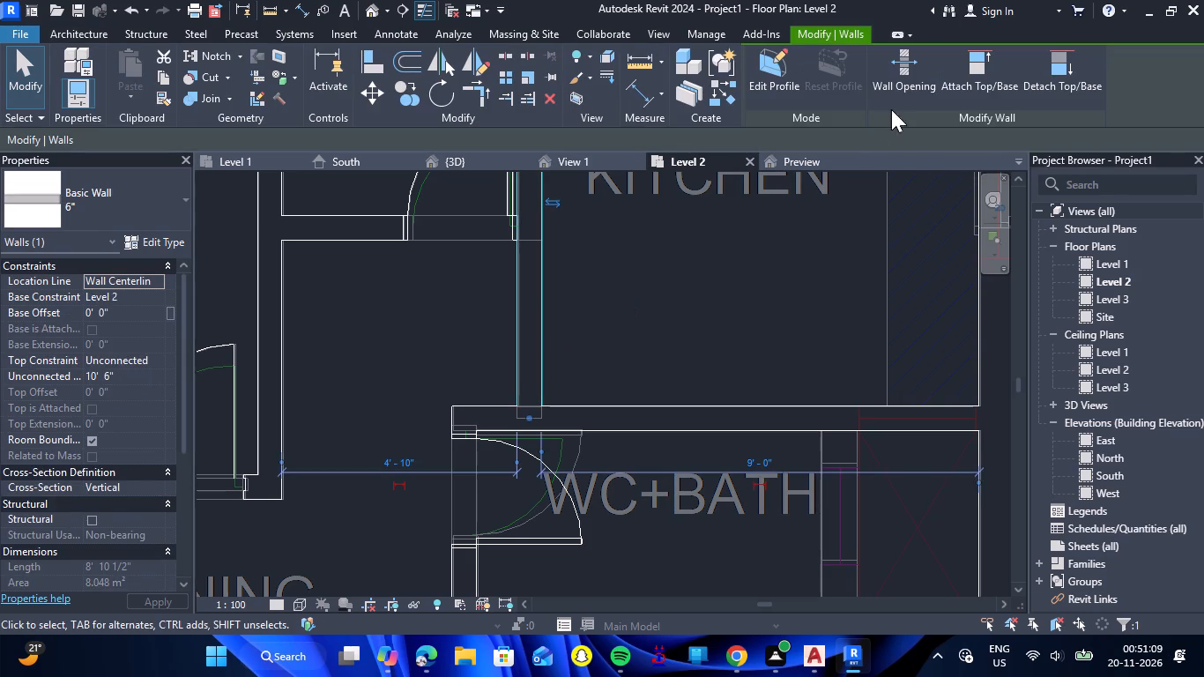
pyautogui.click(908, 79)
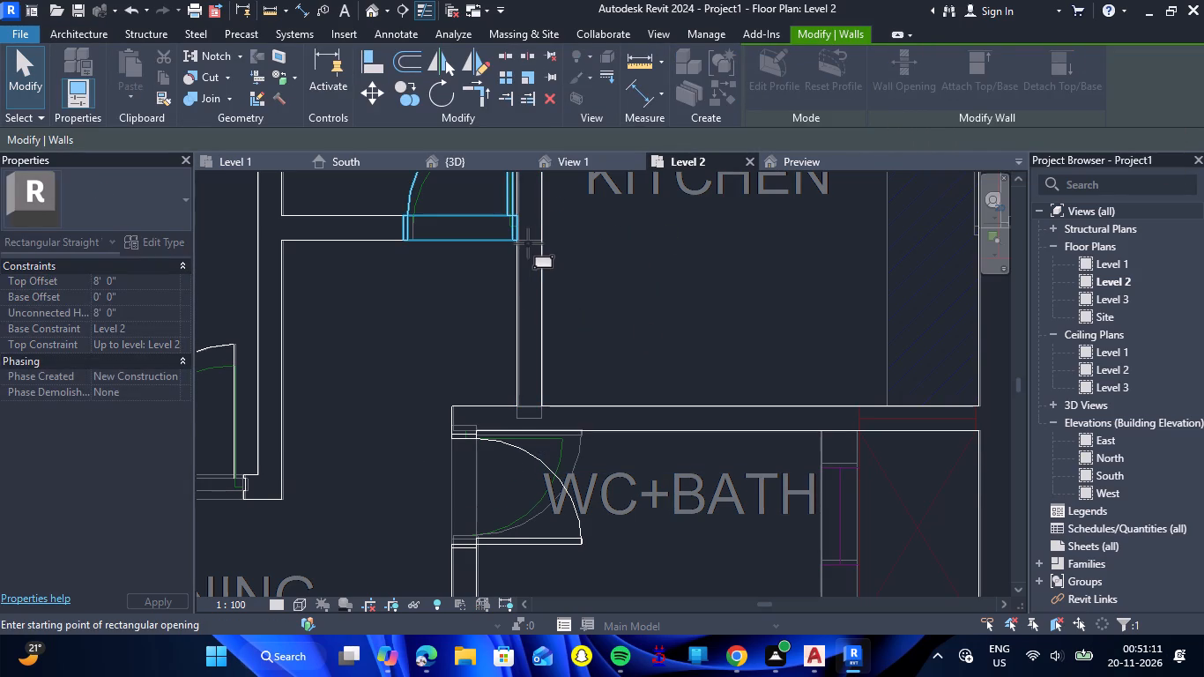
pyautogui.click(531, 242)
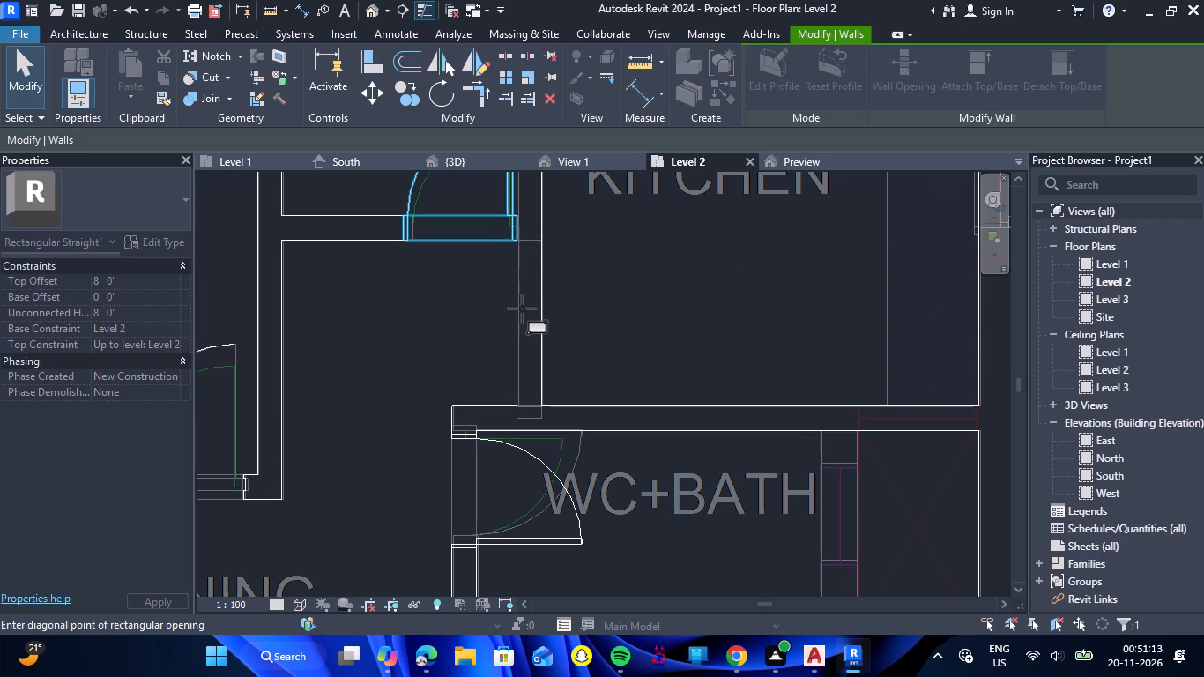
pyautogui.click(531, 402)
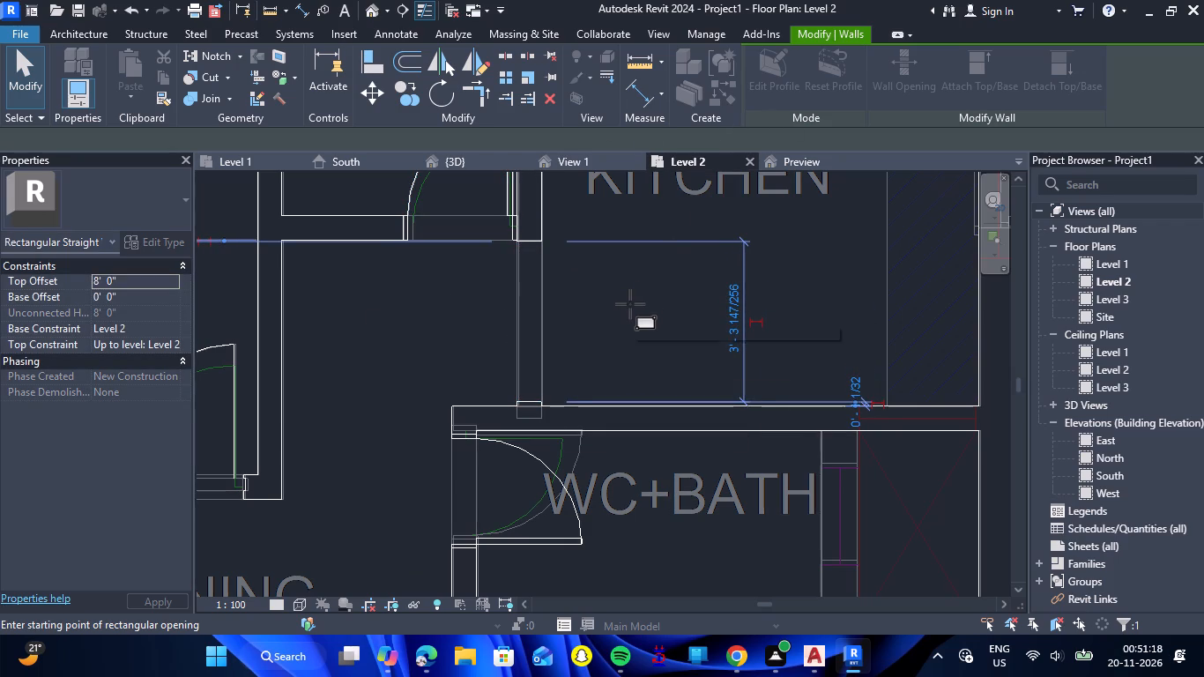
pyautogui.press('Escape')
pyautogui.press('Escape')
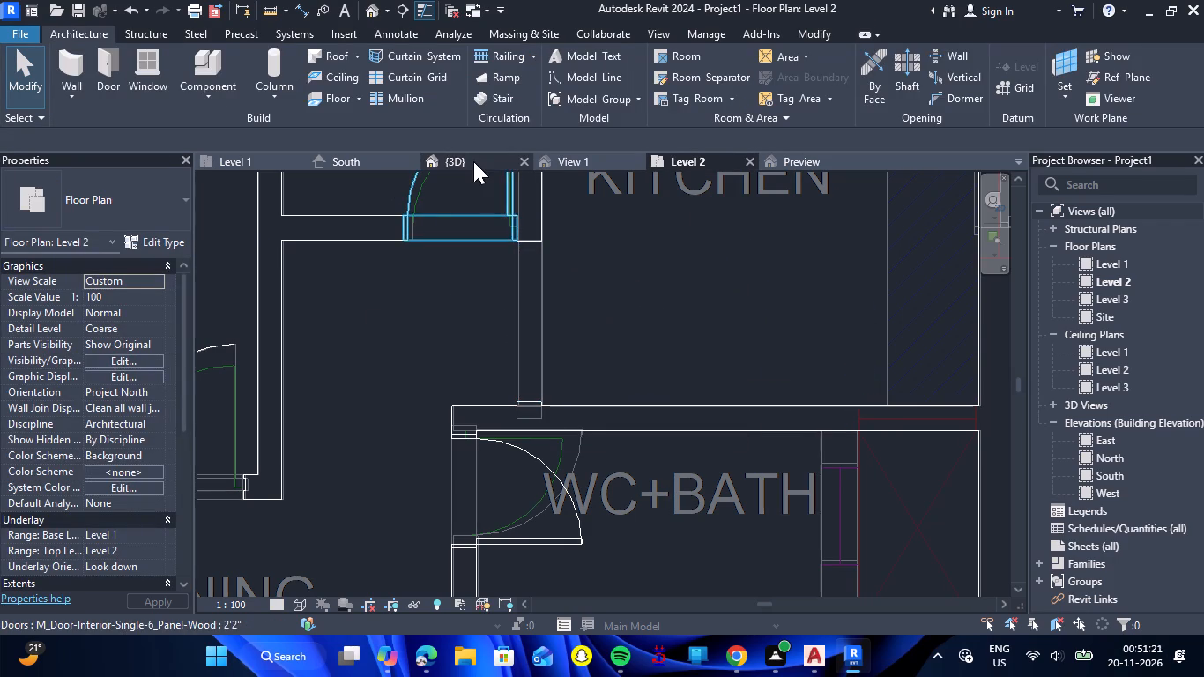
# Orbit the {3D} model to examine the kitchen wall opening and the Level 2 doors from several sides.
pyautogui.click(473, 161)
pyautogui.scroll(-14, 491, 286)
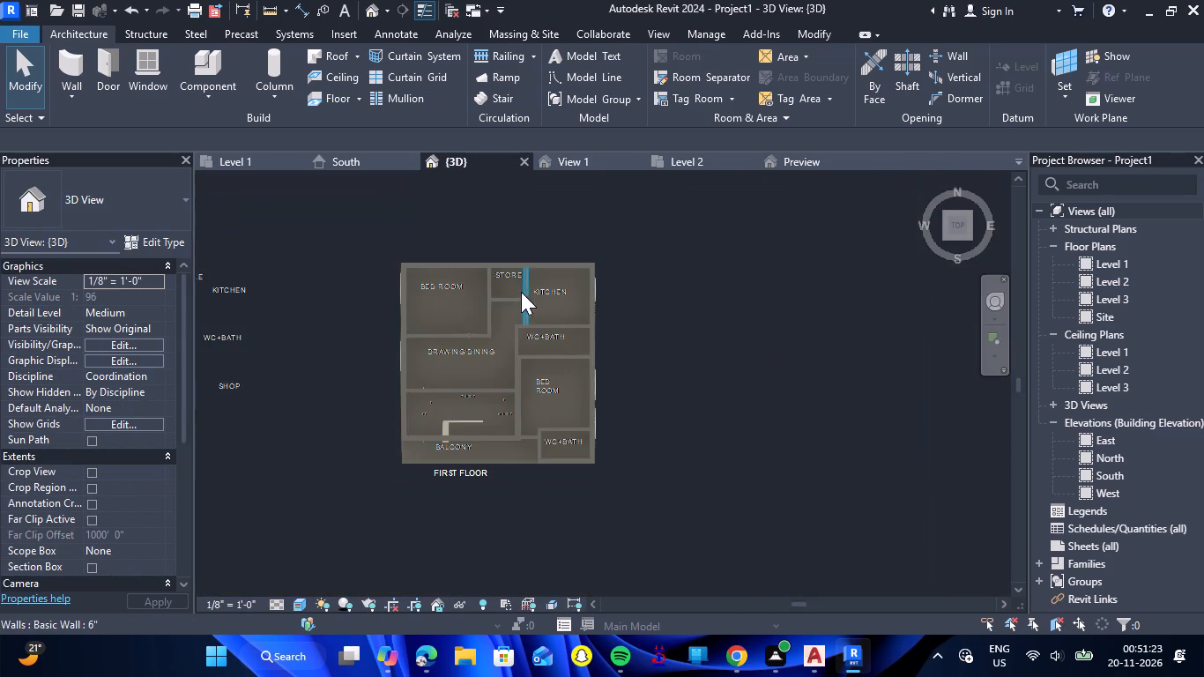
pyautogui.keyDown('shift'); pyautogui.moveTo(473, 530); pyautogui.dragTo(534, 517); pyautogui.keyUp('shift')
pyautogui.keyDown('shift'); pyautogui.moveTo(472, 530); pyautogui.dragTo(534, 517, button='right'); pyautogui.keyUp('shift')
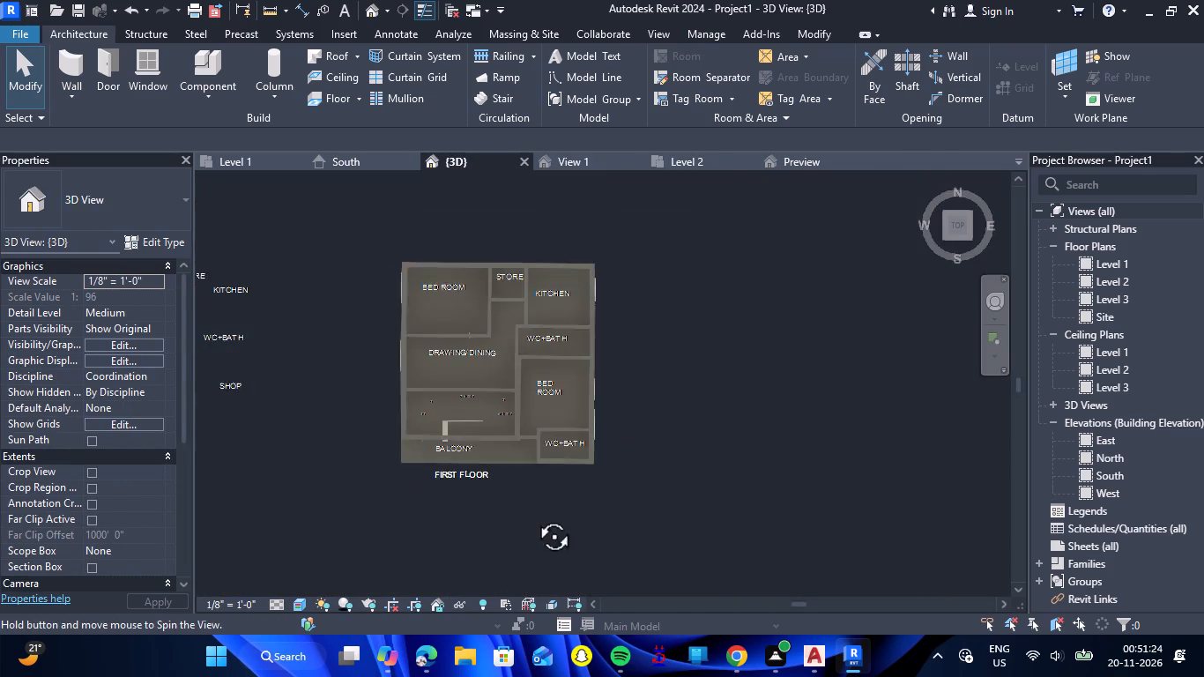
pyautogui.keyDown('shift'); pyautogui.moveTo(534, 517); pyautogui.dragTo(643, 378); pyautogui.keyUp('shift')
pyautogui.keyDown('shift'); pyautogui.moveTo(534, 517); pyautogui.dragTo(643, 378, button='right'); pyautogui.keyUp('shift')
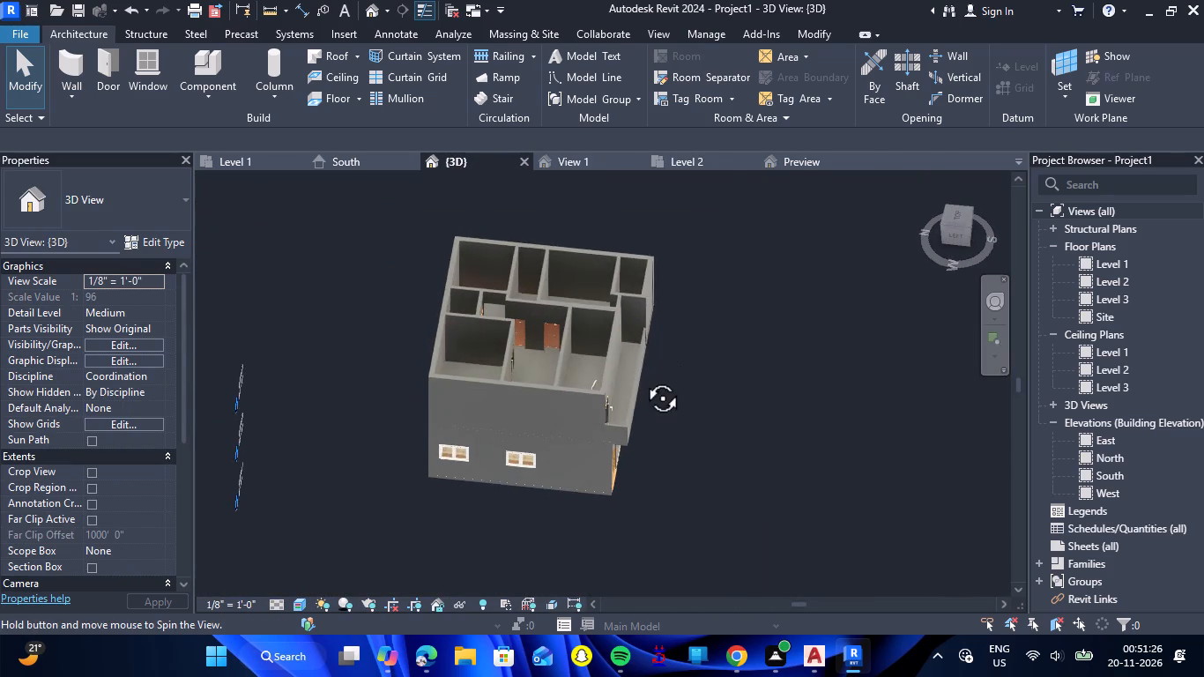
pyautogui.keyDown('shift'); pyautogui.moveTo(643, 378); pyautogui.dragTo(824, 383); pyautogui.keyUp('shift')
pyautogui.keyDown('shift'); pyautogui.moveTo(643, 378); pyautogui.dragTo(824, 383, button='right'); pyautogui.keyUp('shift')
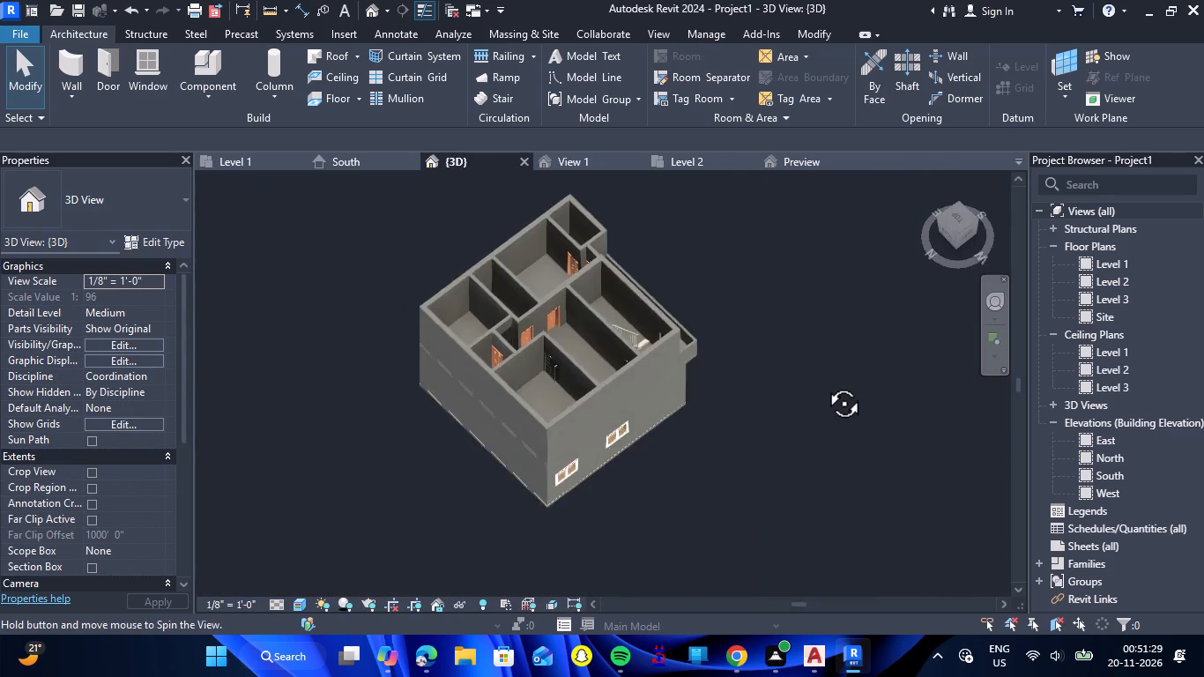
pyautogui.keyDown('shift'); pyautogui.moveTo(824, 383); pyautogui.dragTo(548, 428); pyautogui.keyUp('shift')
pyautogui.keyDown('shift'); pyautogui.moveTo(824, 383); pyautogui.dragTo(548, 428, button='right'); pyautogui.keyUp('shift')
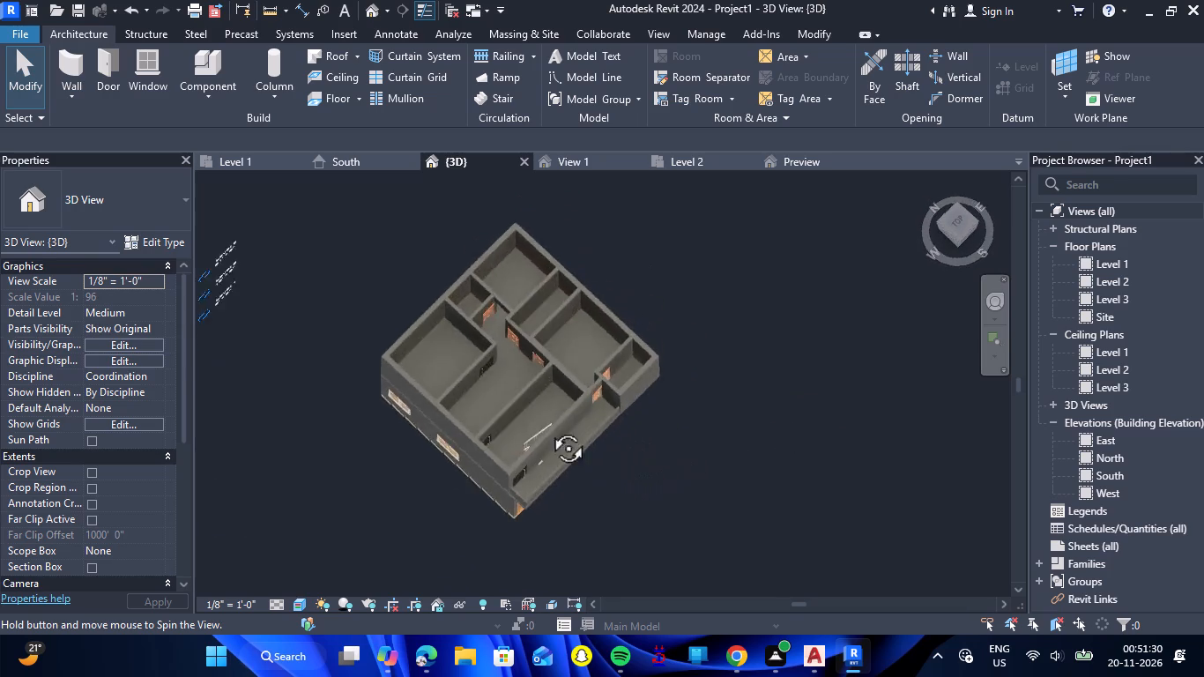
pyautogui.keyDown('shift'); pyautogui.moveTo(548, 428); pyautogui.dragTo(474, 272); pyautogui.keyUp('shift')
pyautogui.keyDown('shift'); pyautogui.moveTo(548, 428); pyautogui.dragTo(474, 272, button='right'); pyautogui.keyUp('shift')
pyautogui.scroll(4, 421, 370)
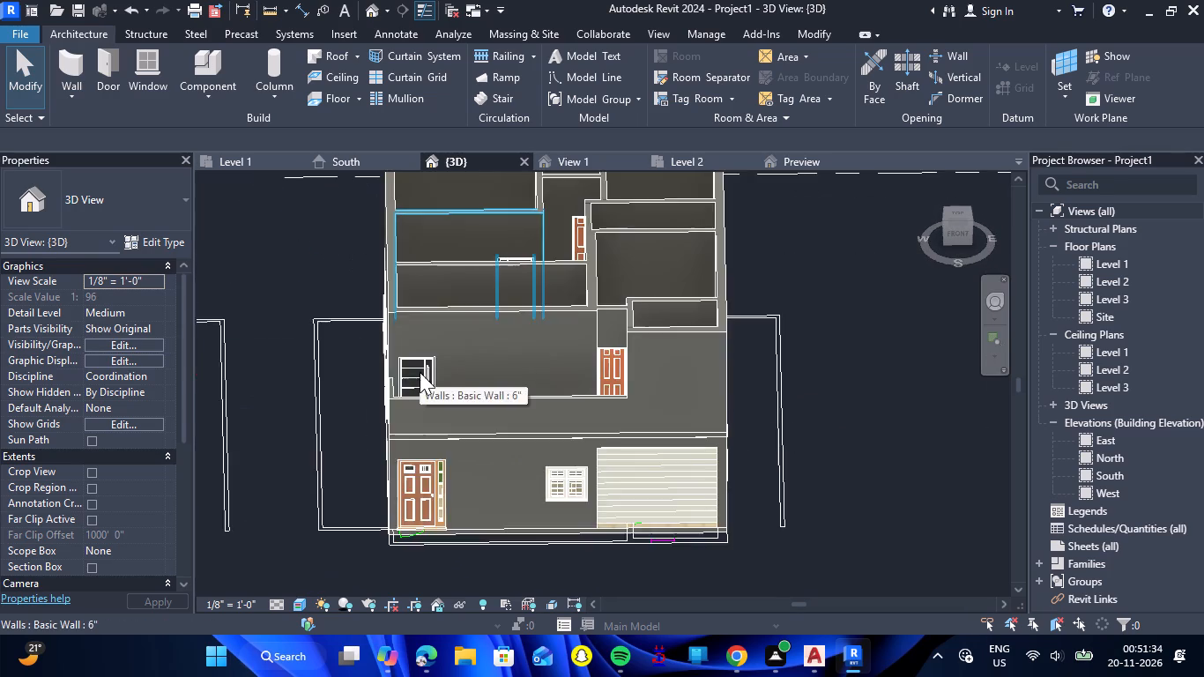
pyautogui.scroll(5, 429, 371)
pyautogui.scroll(-6, 486, 383)
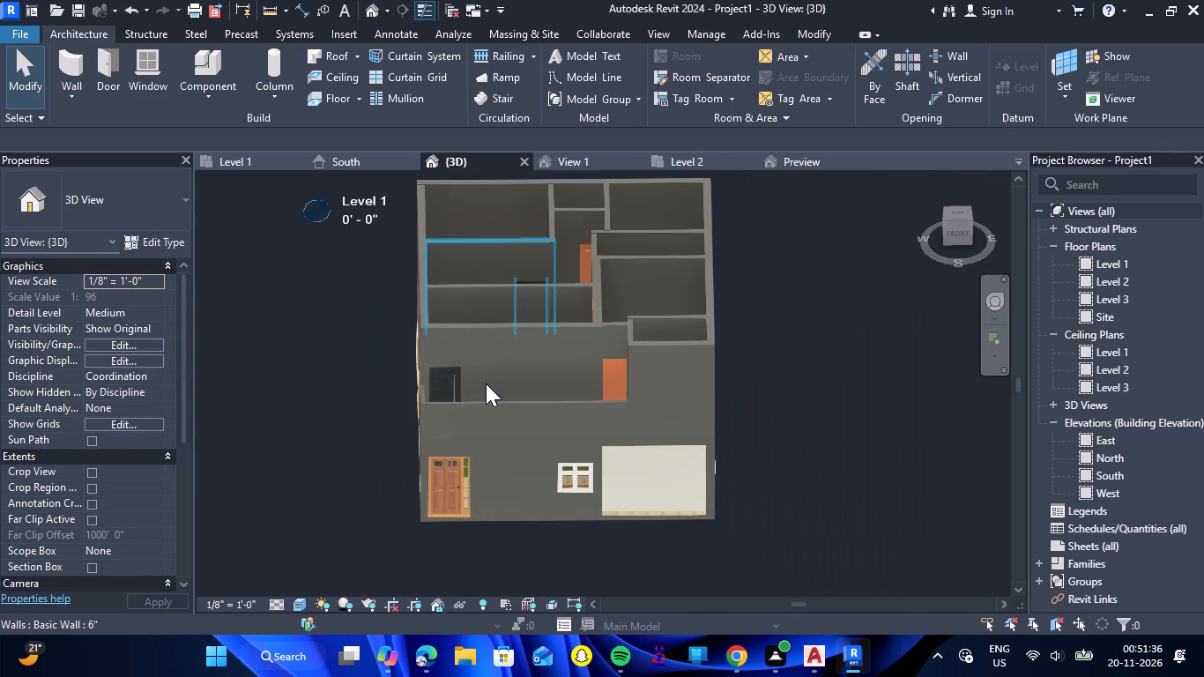
pyautogui.scroll(-3, 486, 383)
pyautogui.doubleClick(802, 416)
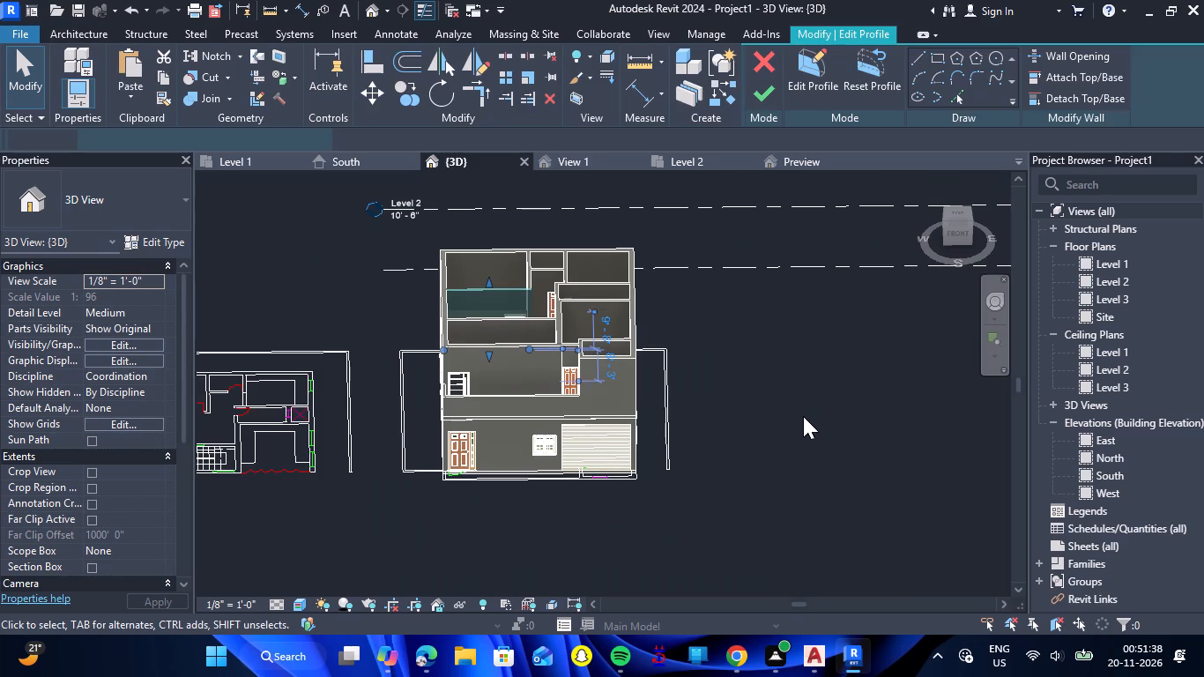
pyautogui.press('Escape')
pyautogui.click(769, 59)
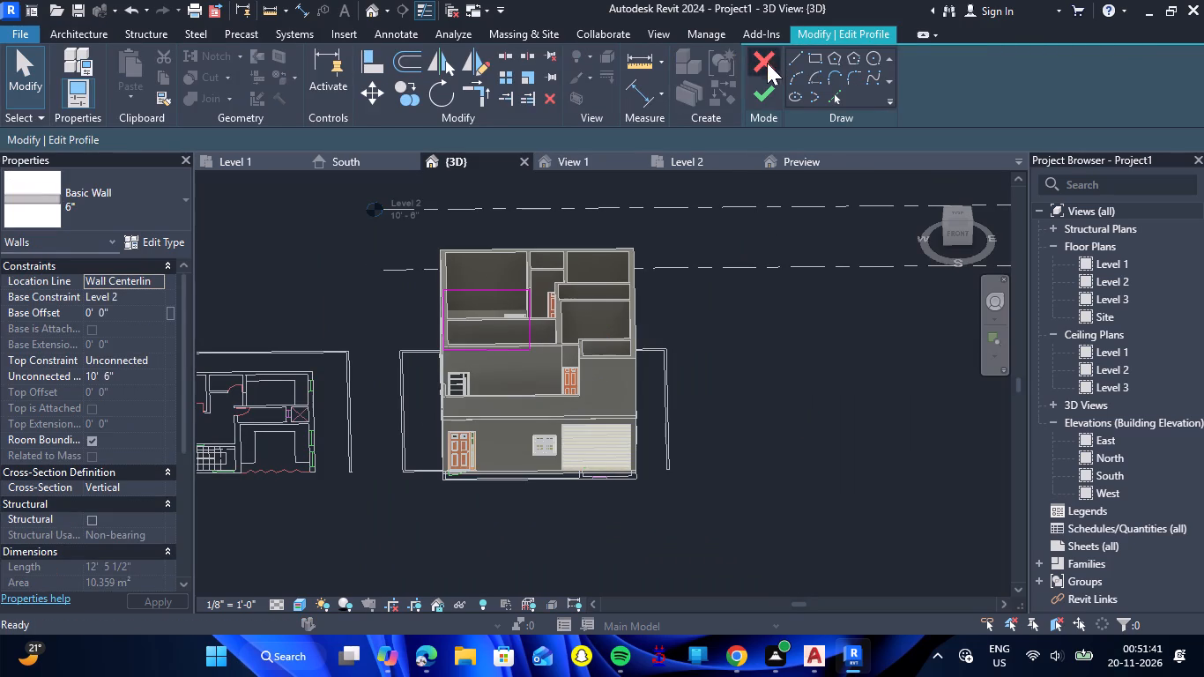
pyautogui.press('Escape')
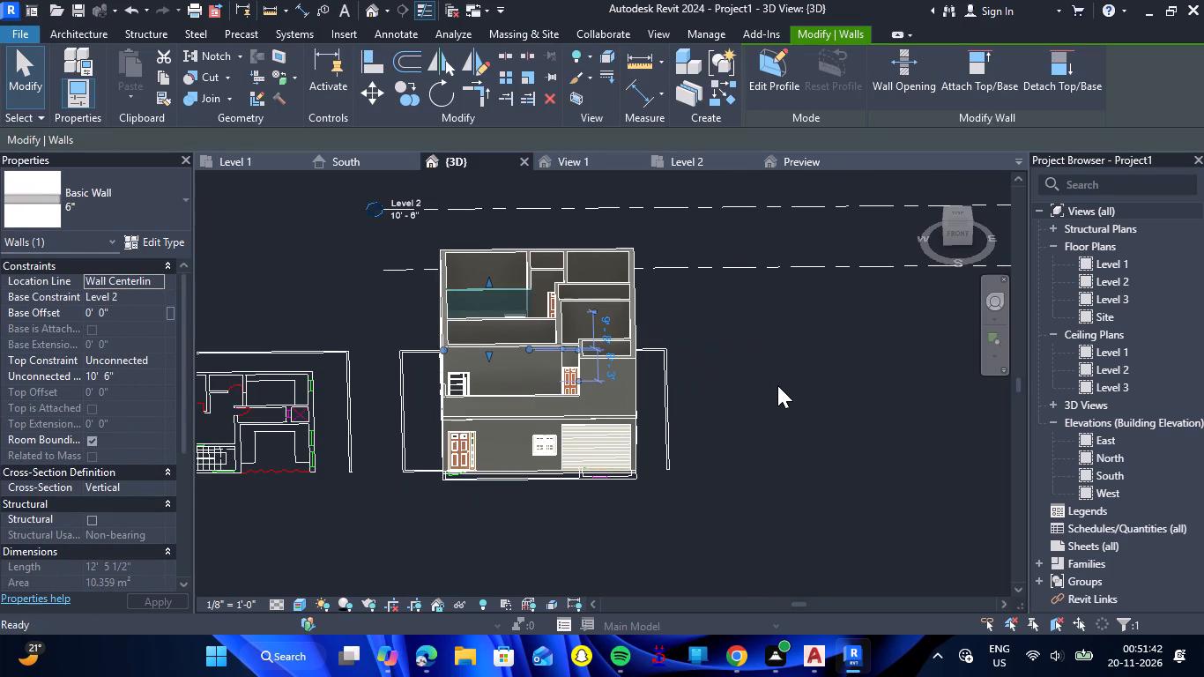
# Return to the Level 2 floor plan.
pyautogui.click(673, 160)
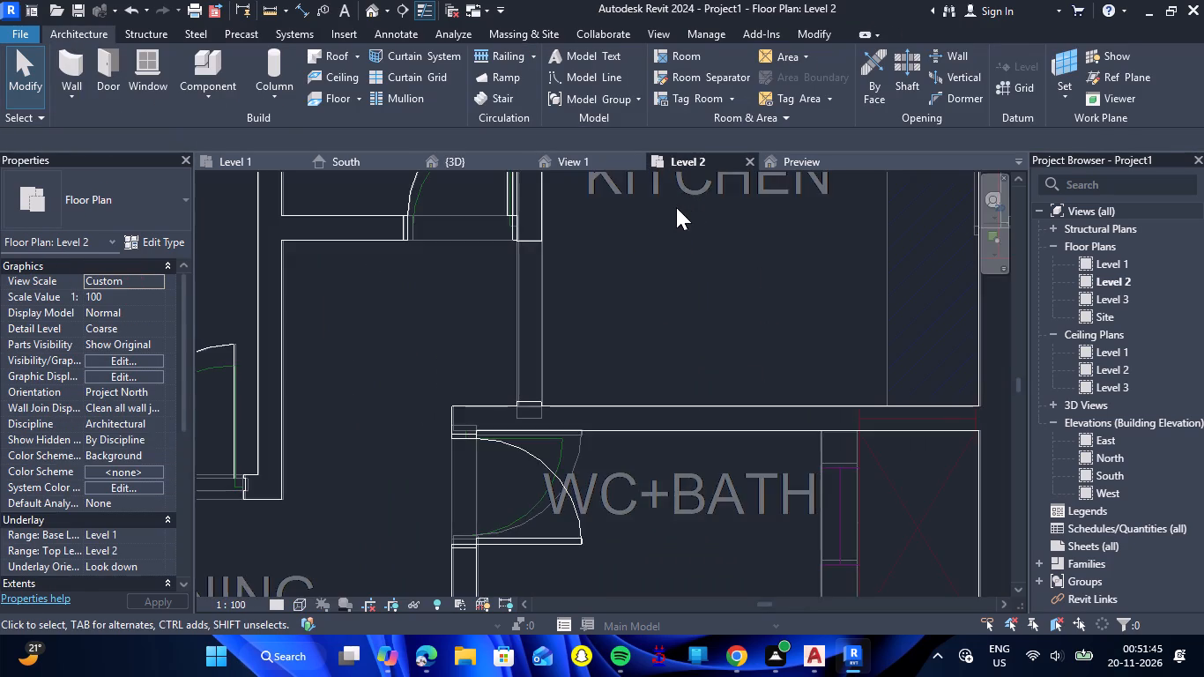
# Place an M_Window-Casement-Double-Awning-Double 3' window in the staircase's south wall facing the balcony, at the wall's east end.
pyautogui.scroll(-10, 672, 243)
pyautogui.scroll(6, 415, 216)
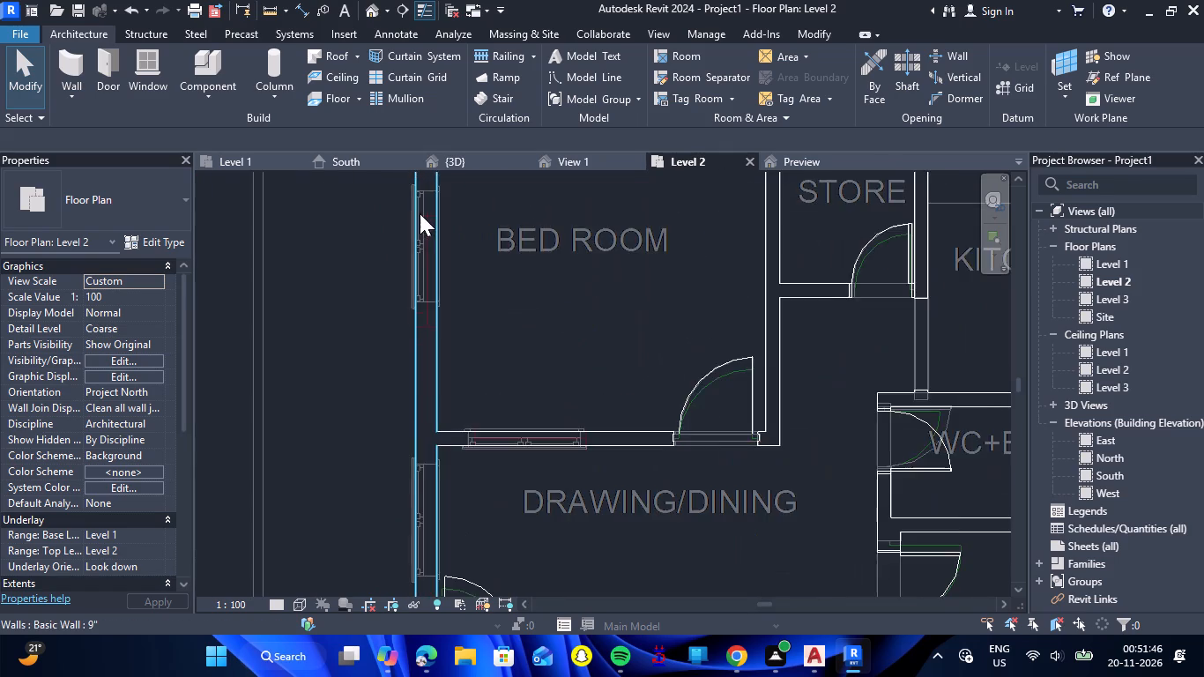
pyautogui.scroll(5, 420, 213)
pyautogui.doubleClick(167, 63)
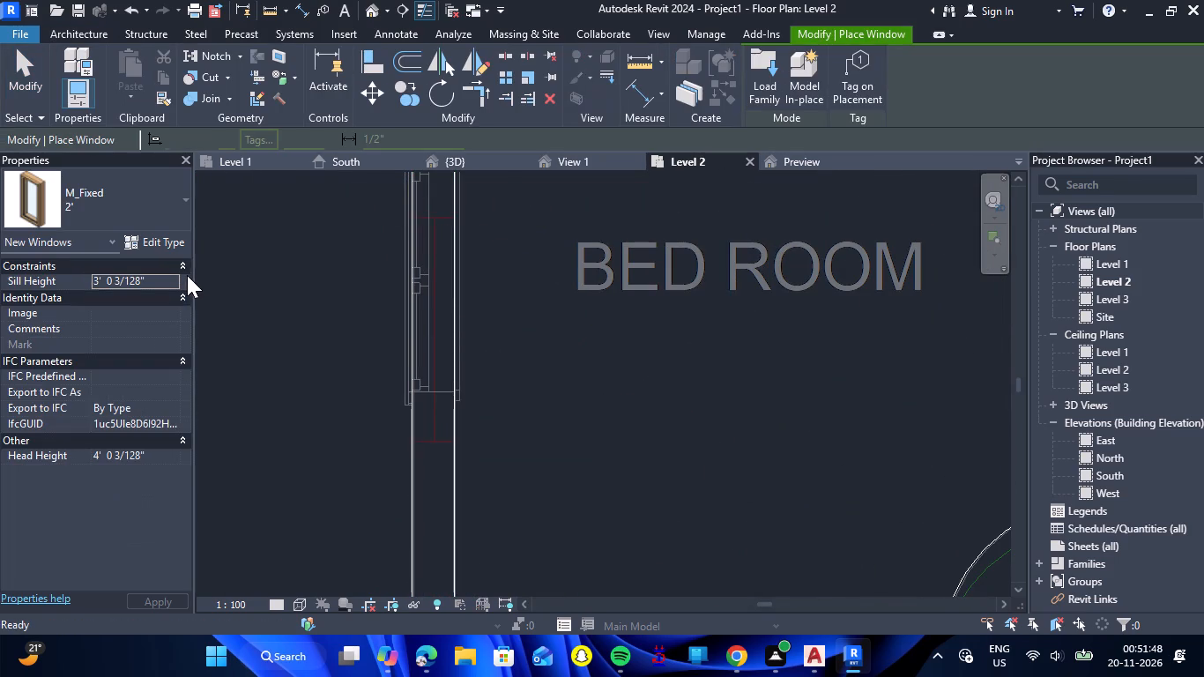
pyautogui.click(185, 197)
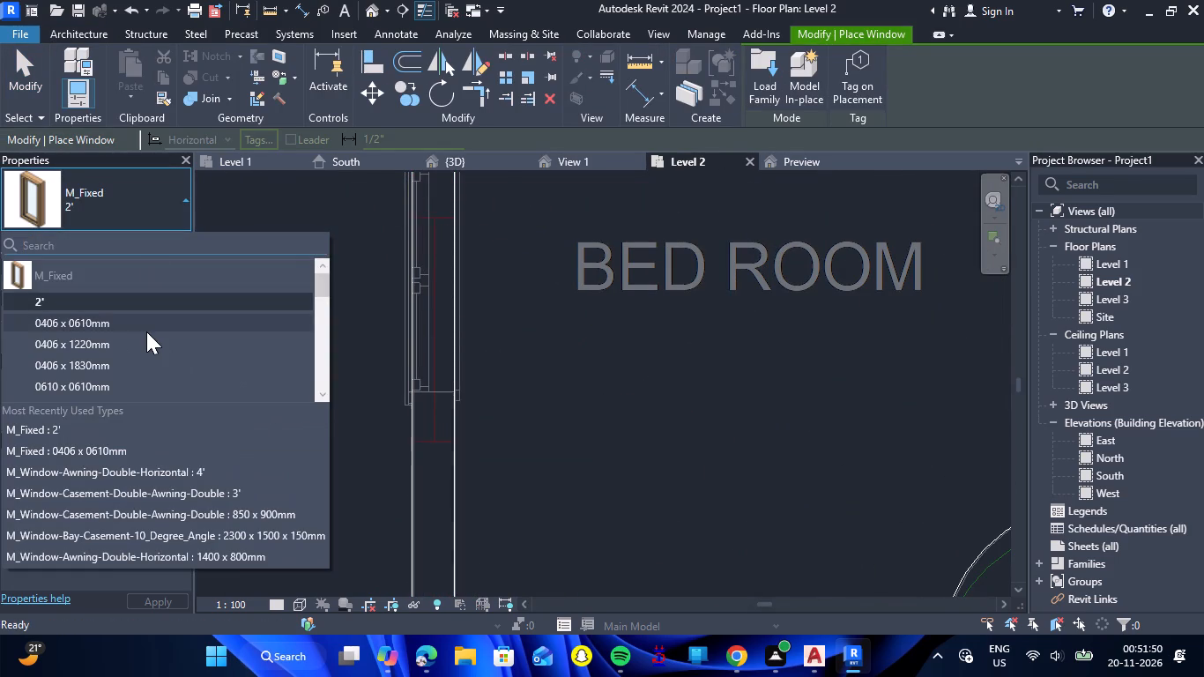
pyautogui.scroll(4, 146, 331)
pyautogui.scroll(-5, 146, 331)
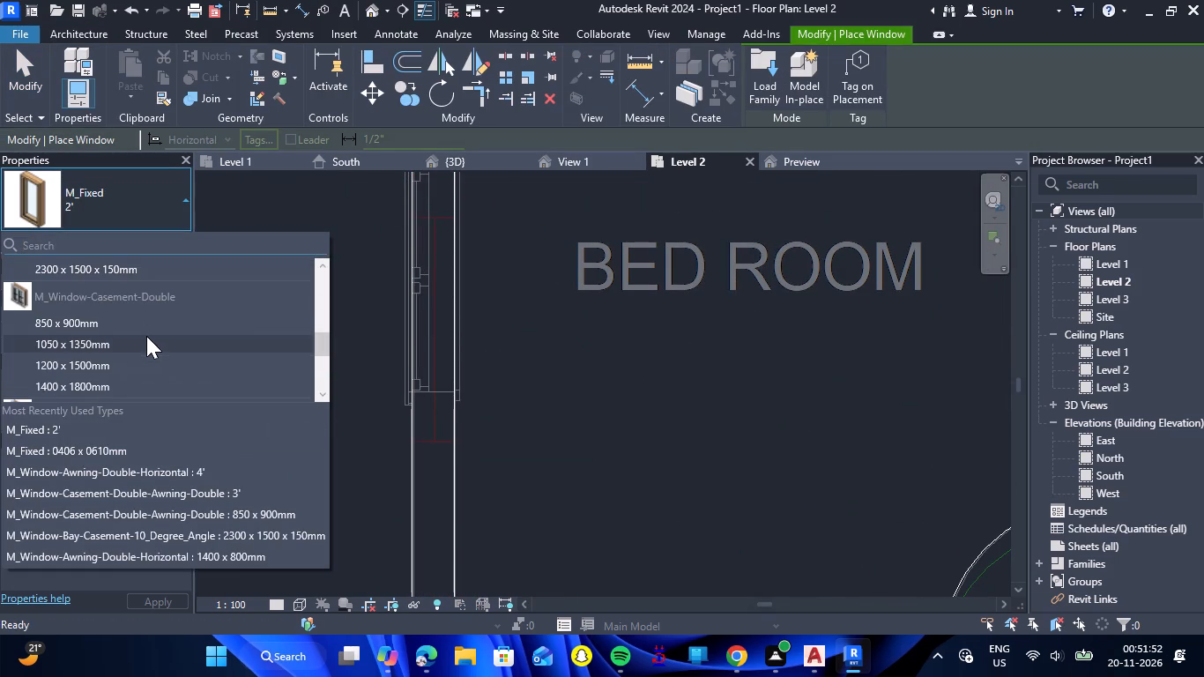
pyautogui.scroll(-2, 147, 332)
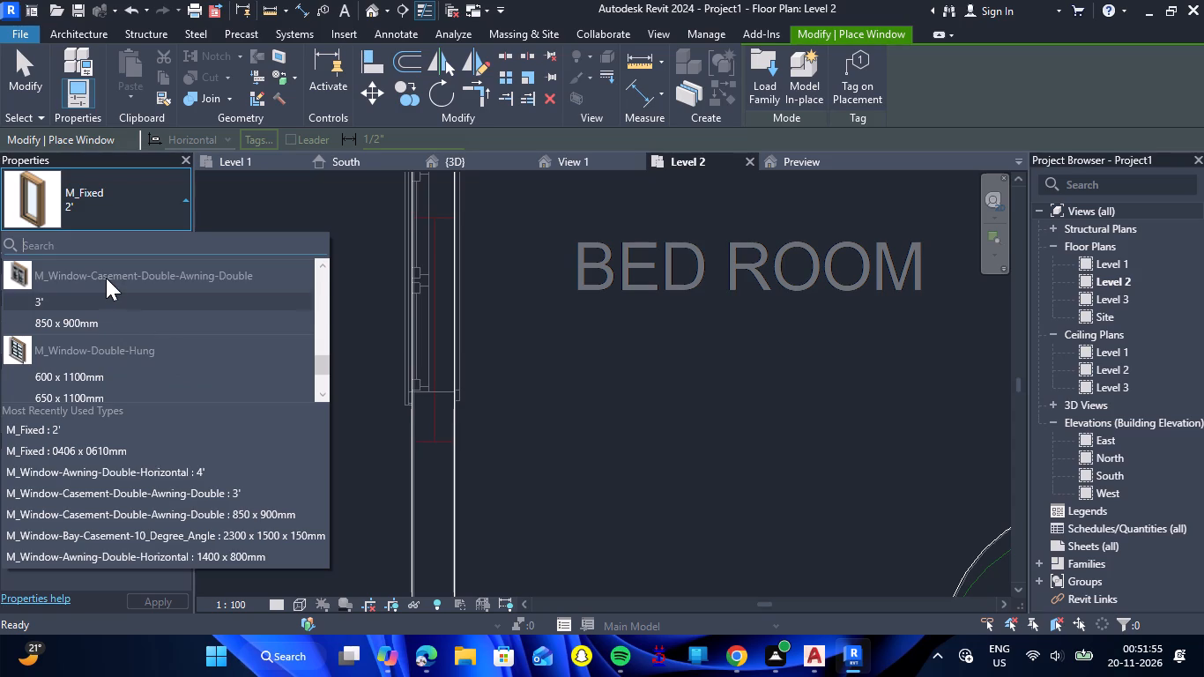
pyautogui.scroll(-2, 100, 291)
pyautogui.scroll(2, 105, 298)
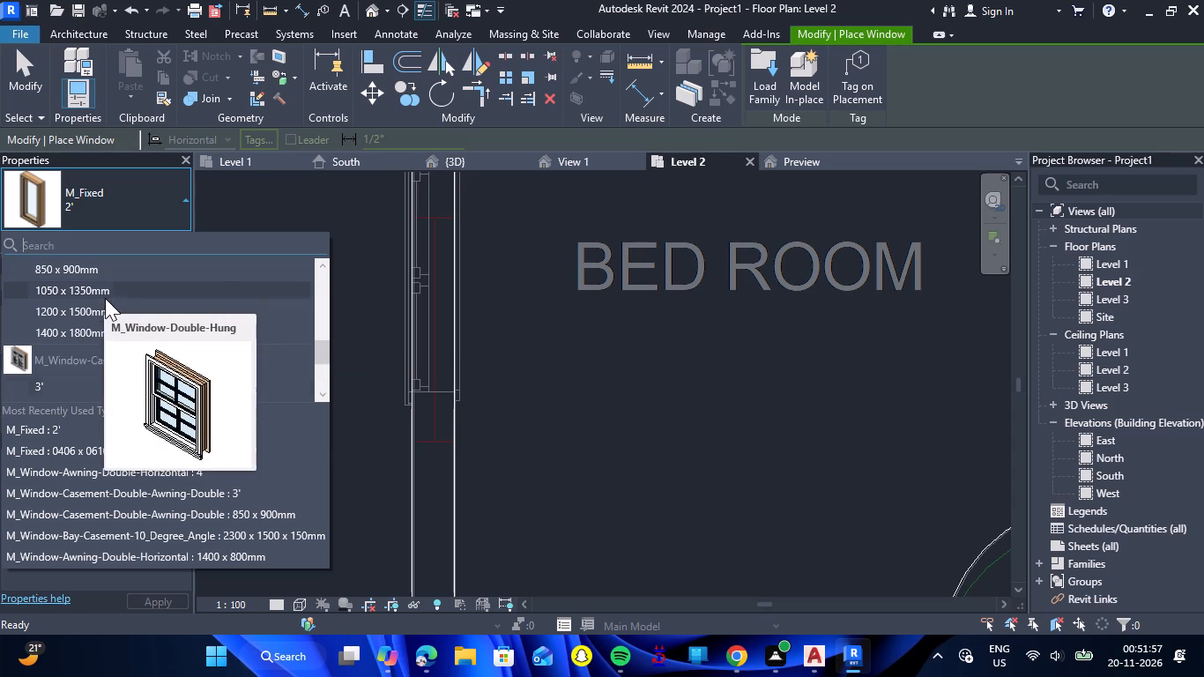
pyautogui.scroll(1, 105, 288)
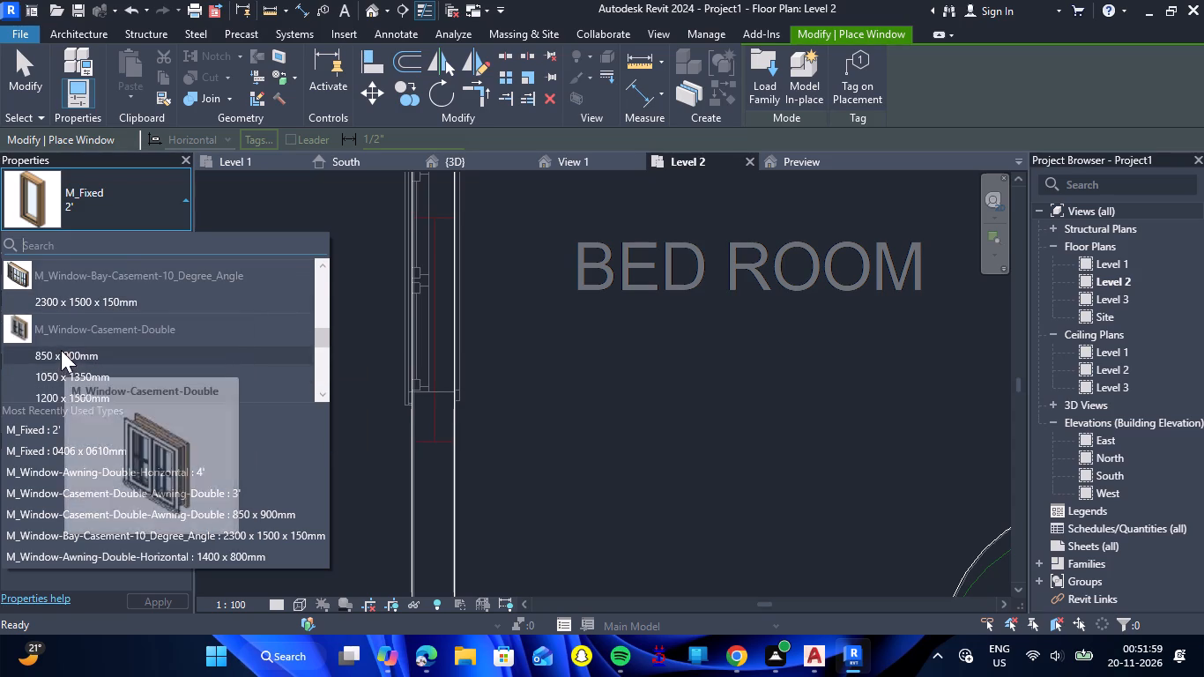
pyautogui.scroll(-1, 81, 338)
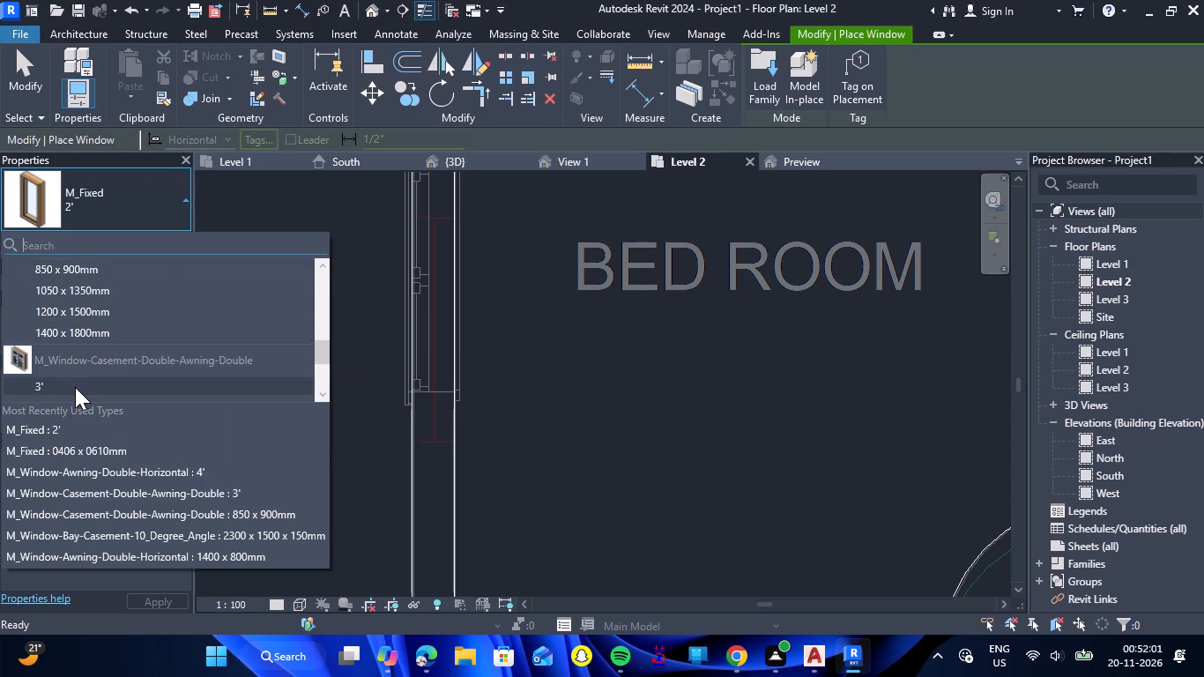
pyautogui.doubleClick(74, 387)
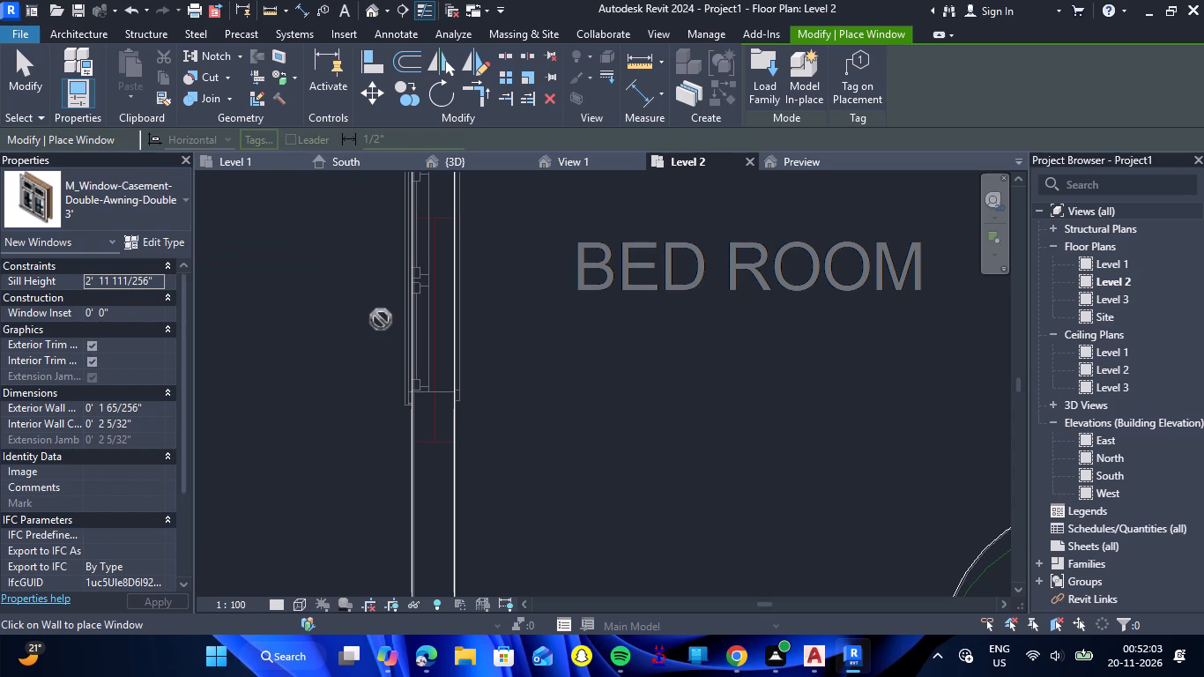
pyautogui.scroll(-11, 381, 319)
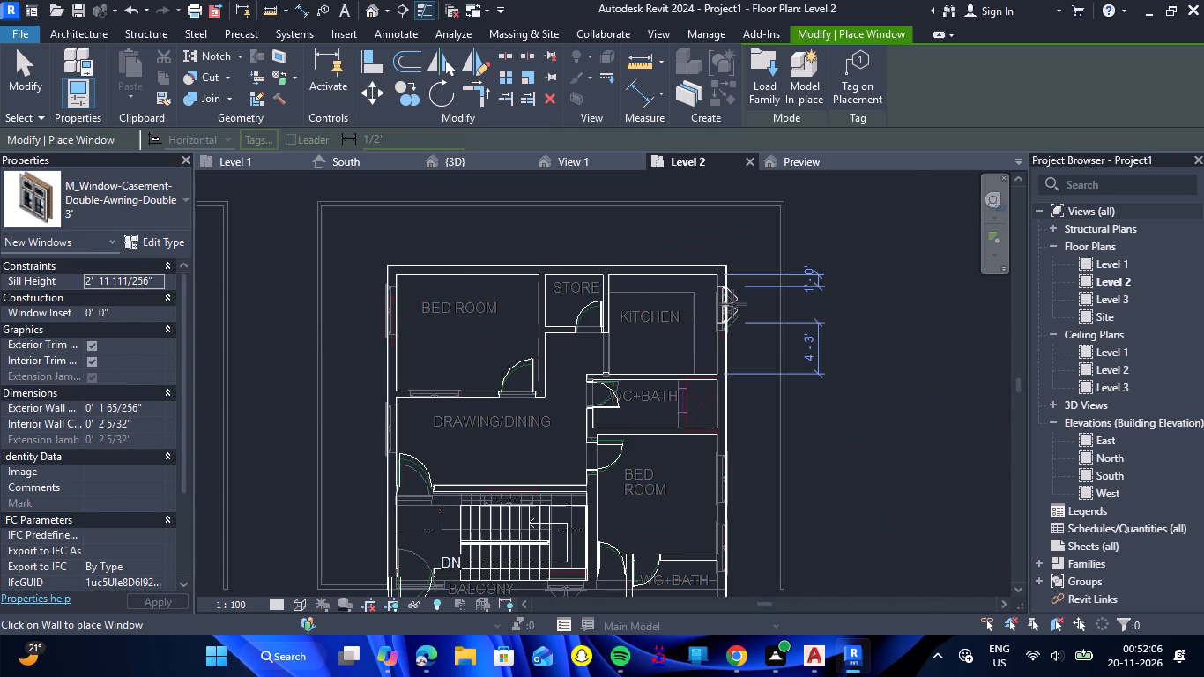
pyautogui.scroll(10, 731, 304)
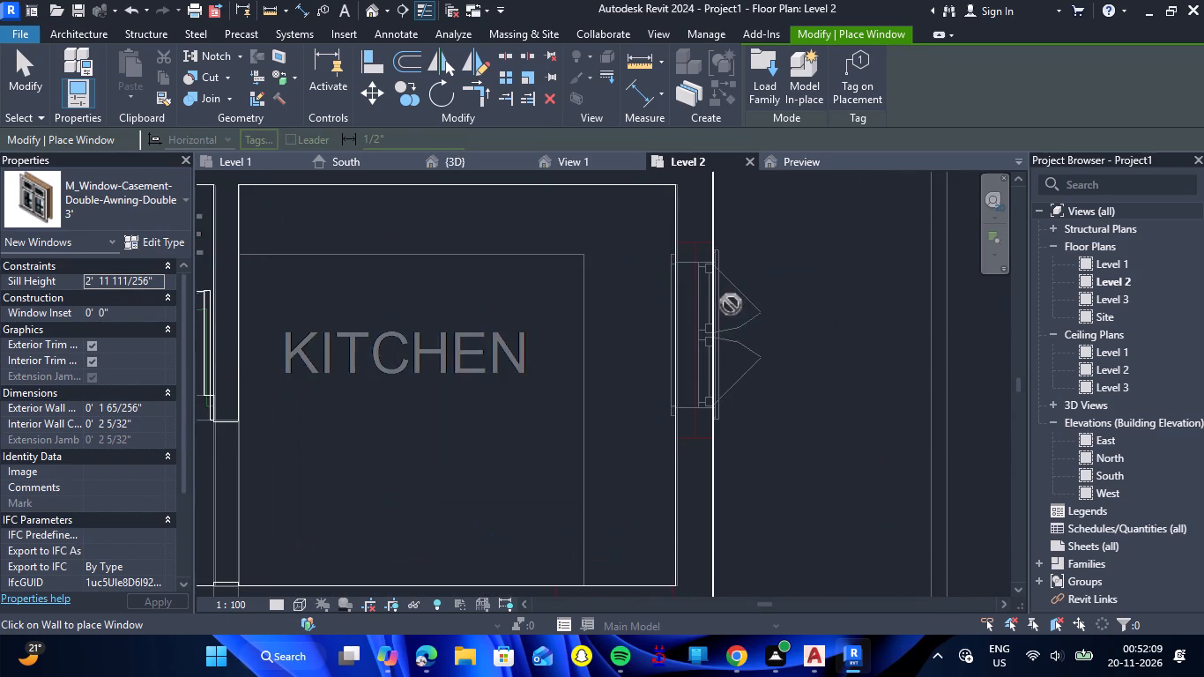
pyautogui.scroll(1, 731, 304)
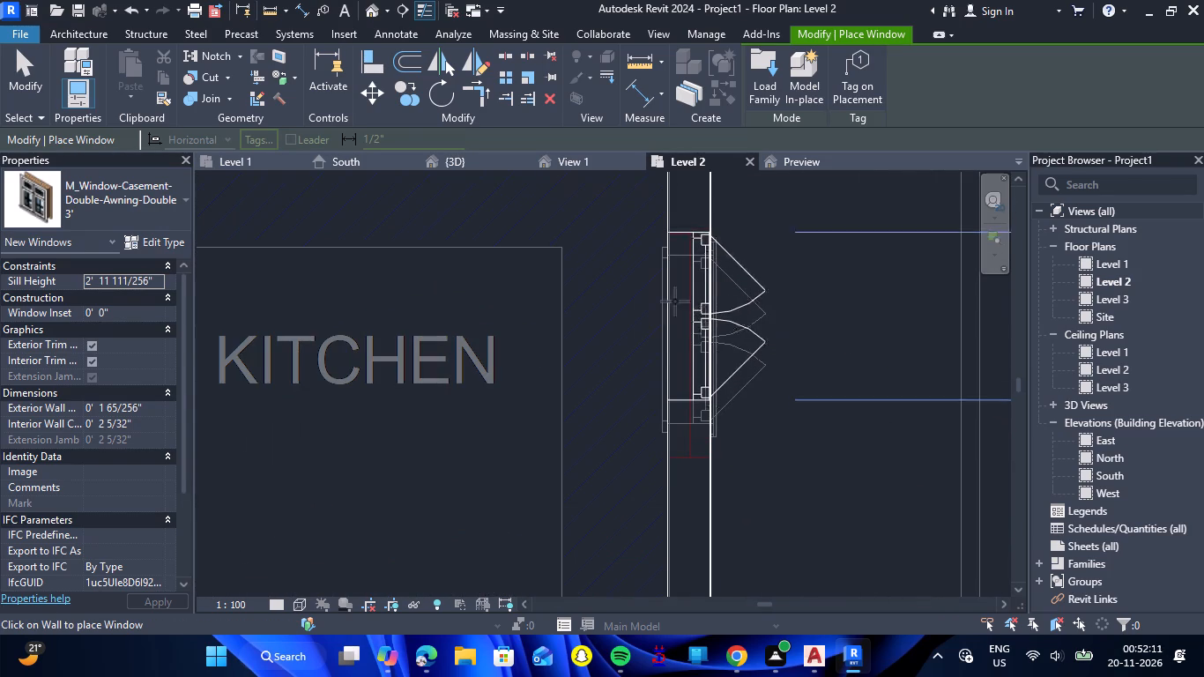
pyautogui.scroll(-15, 673, 301)
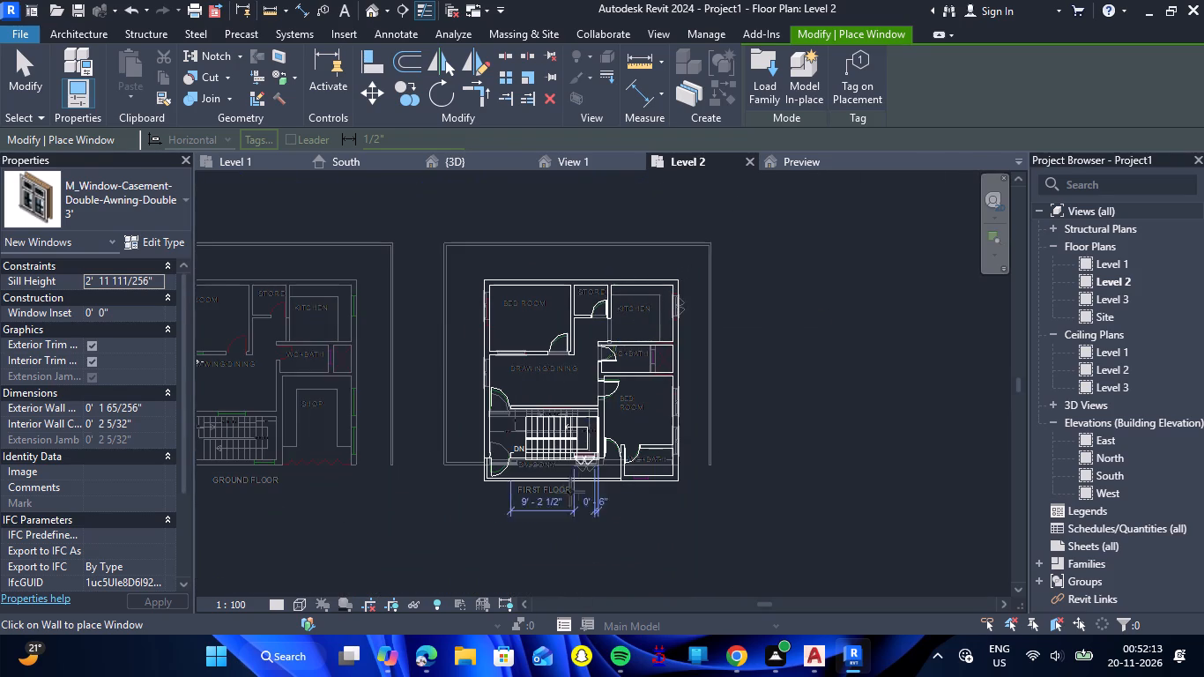
pyautogui.scroll(18, 605, 464)
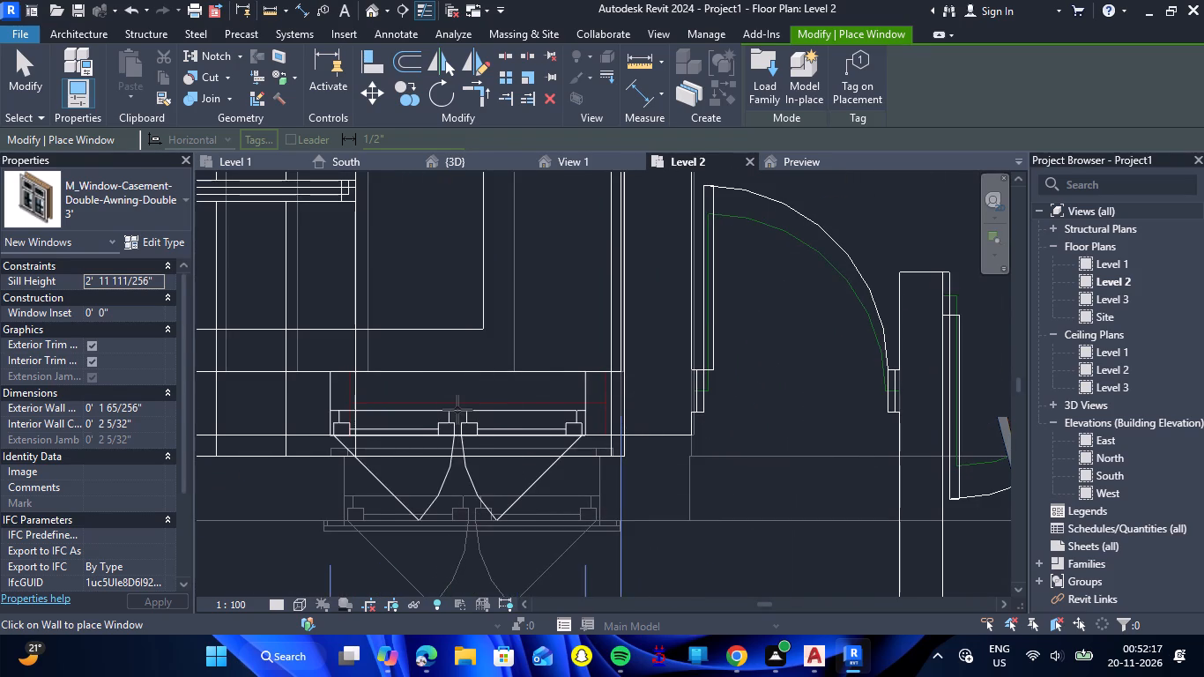
pyautogui.doubleClick(479, 409)
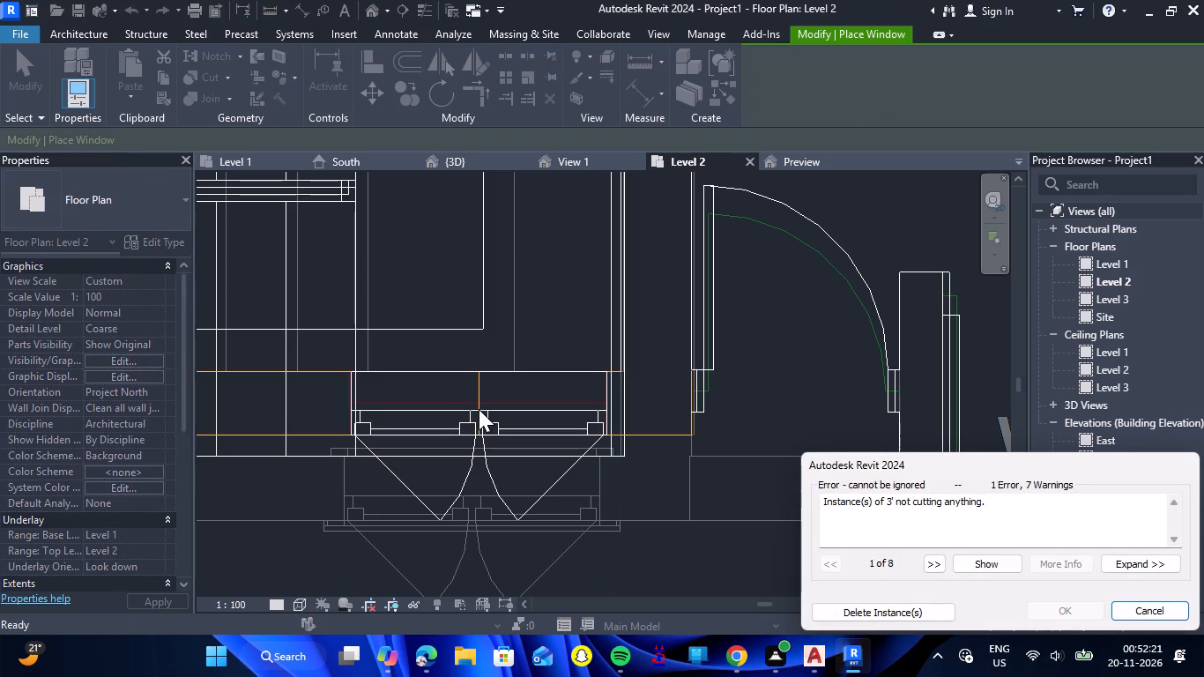
pyautogui.doubleClick(1173, 614)
pyautogui.press('Escape')
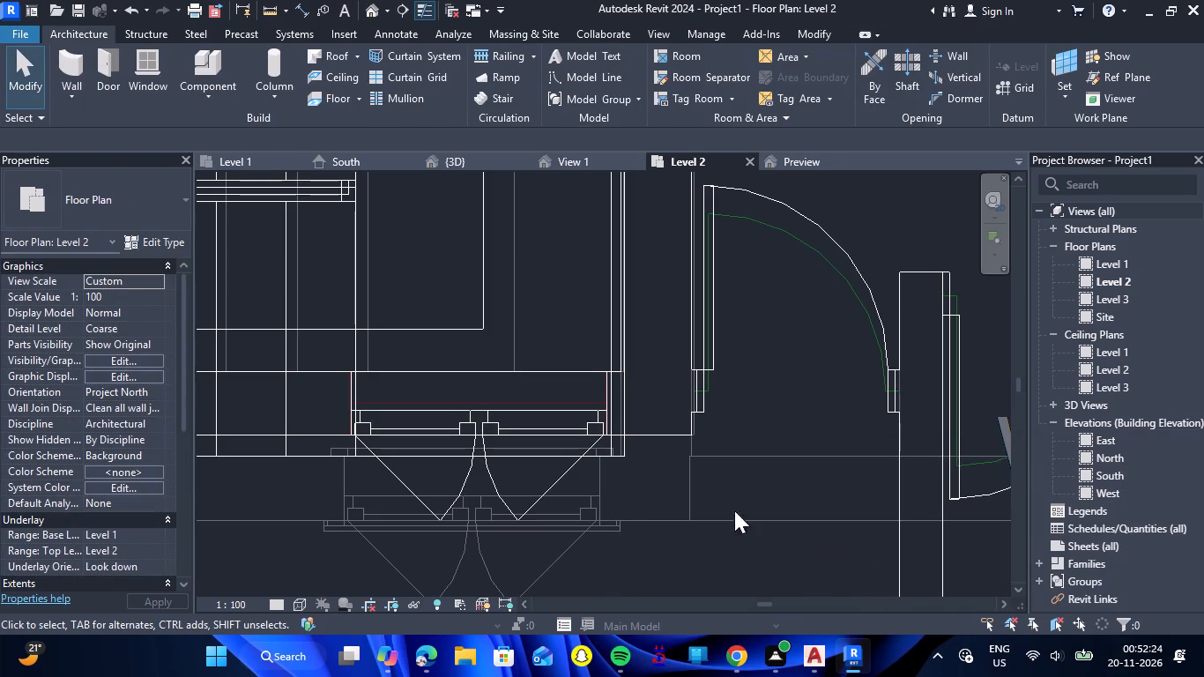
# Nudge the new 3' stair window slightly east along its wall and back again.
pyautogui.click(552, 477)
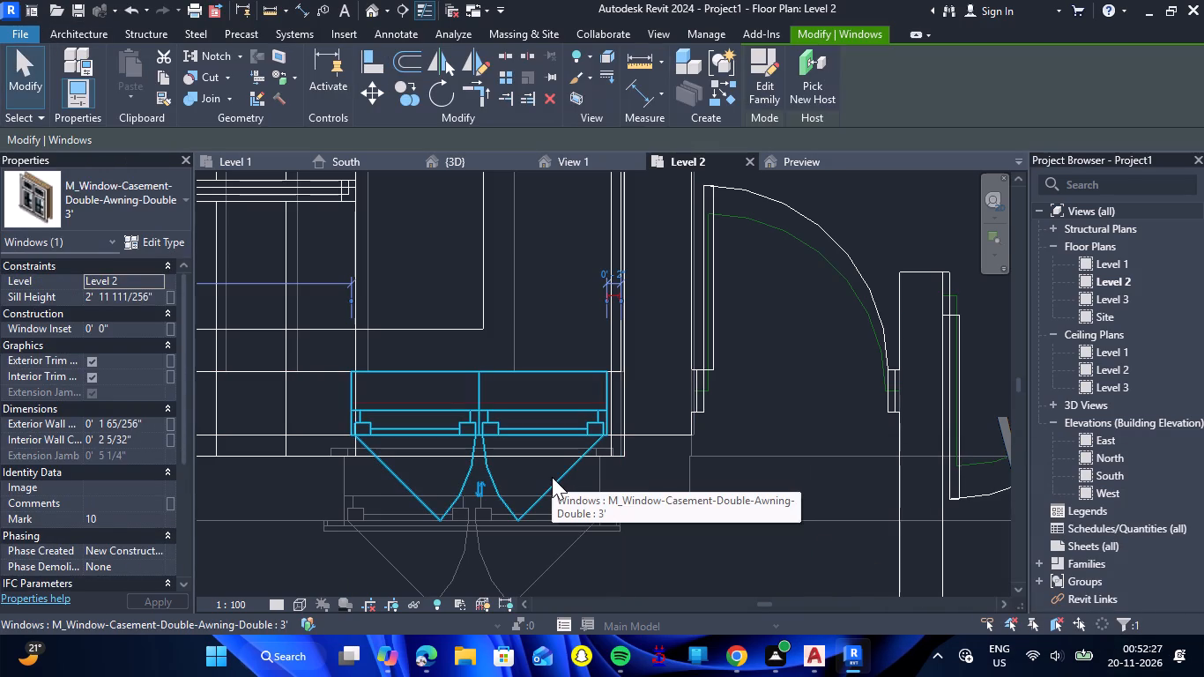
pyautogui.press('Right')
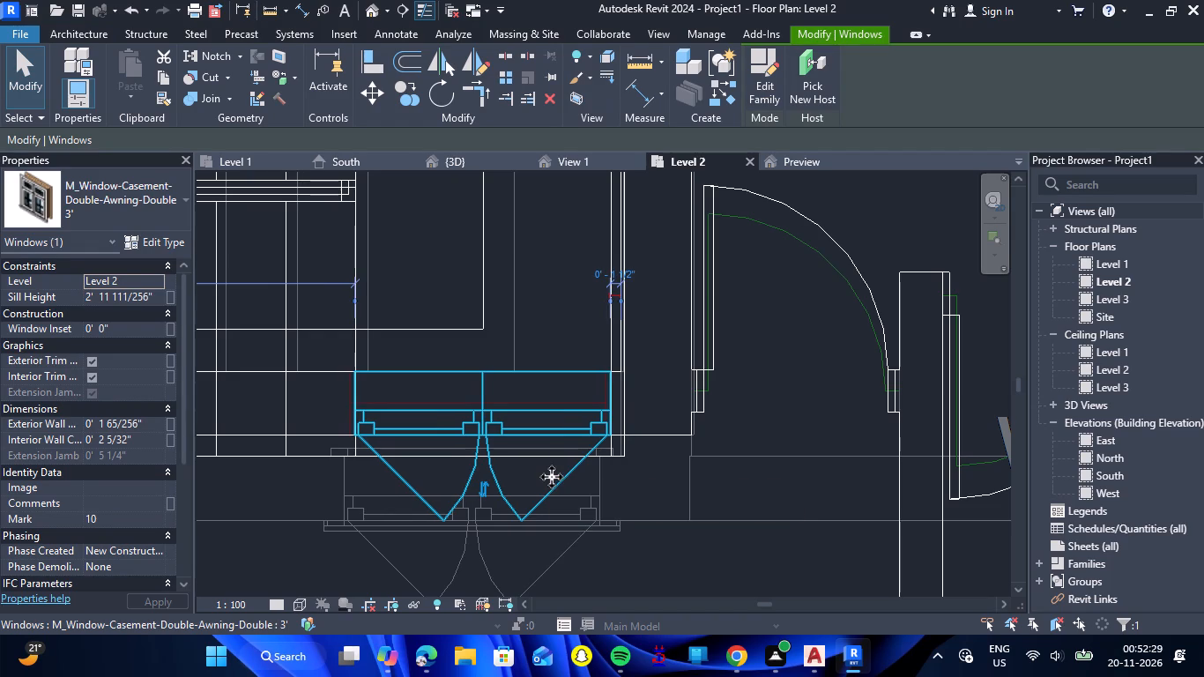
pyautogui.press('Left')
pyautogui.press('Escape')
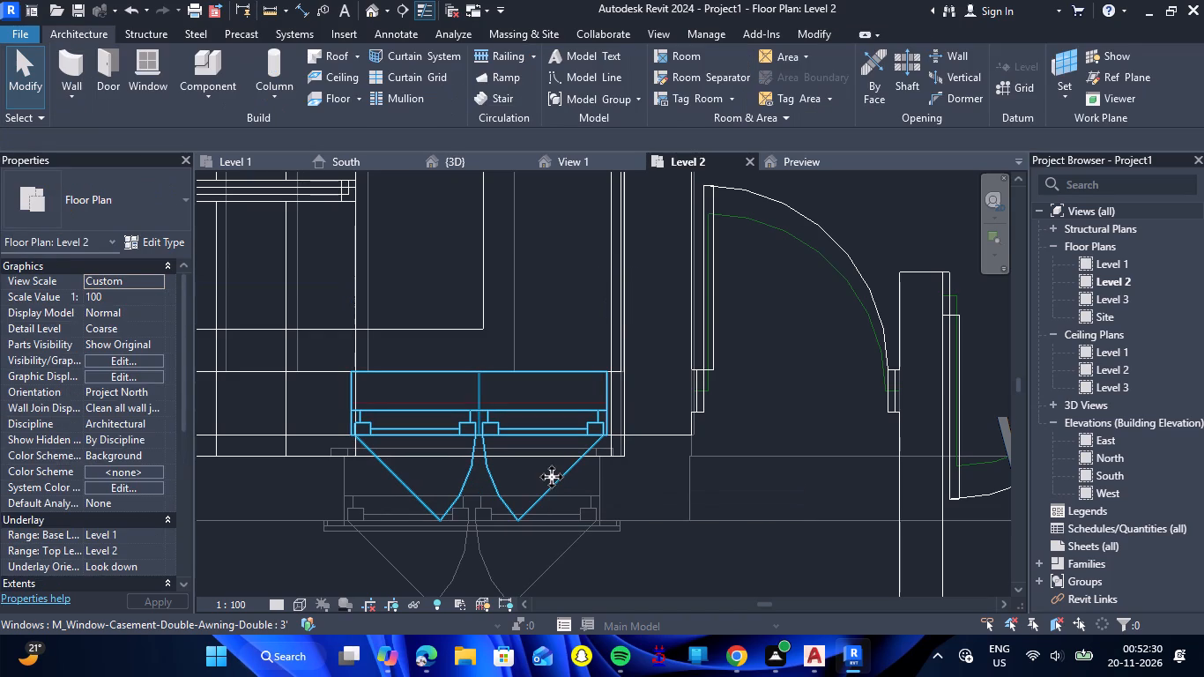
# Set the M_Window-Casement-Double 850 x 900mm type's width to 4' and duplicate it as a new type named 4'.
pyautogui.scroll(-5, 552, 477)
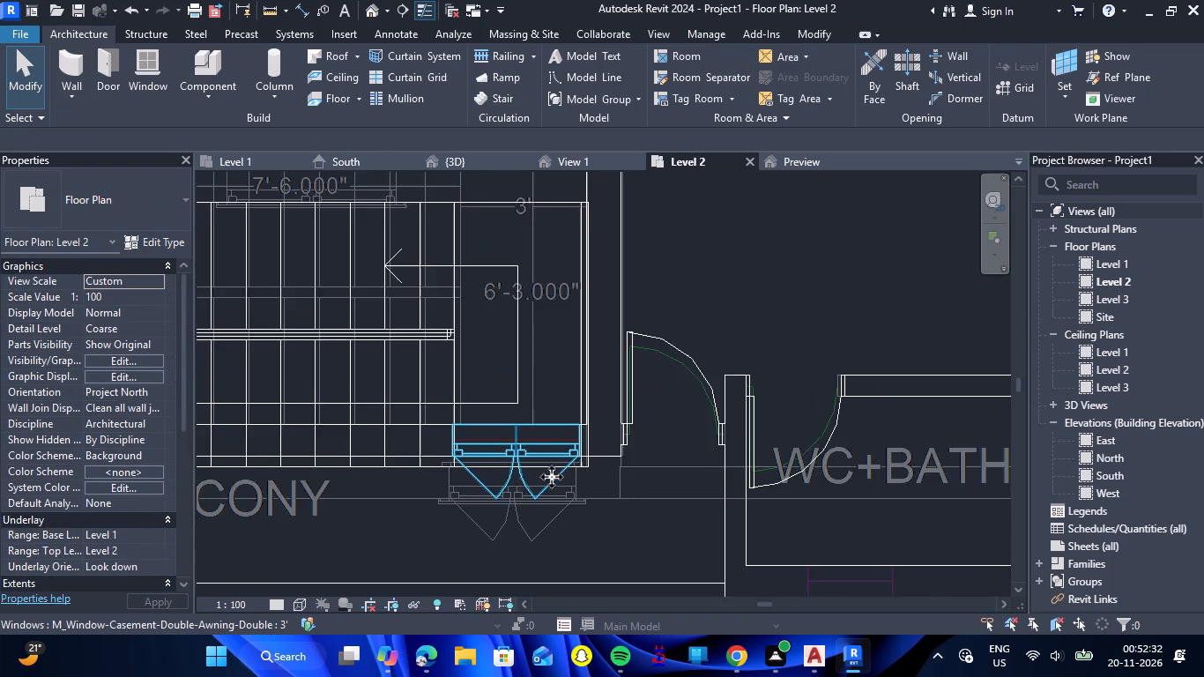
pyautogui.scroll(-5, 552, 477)
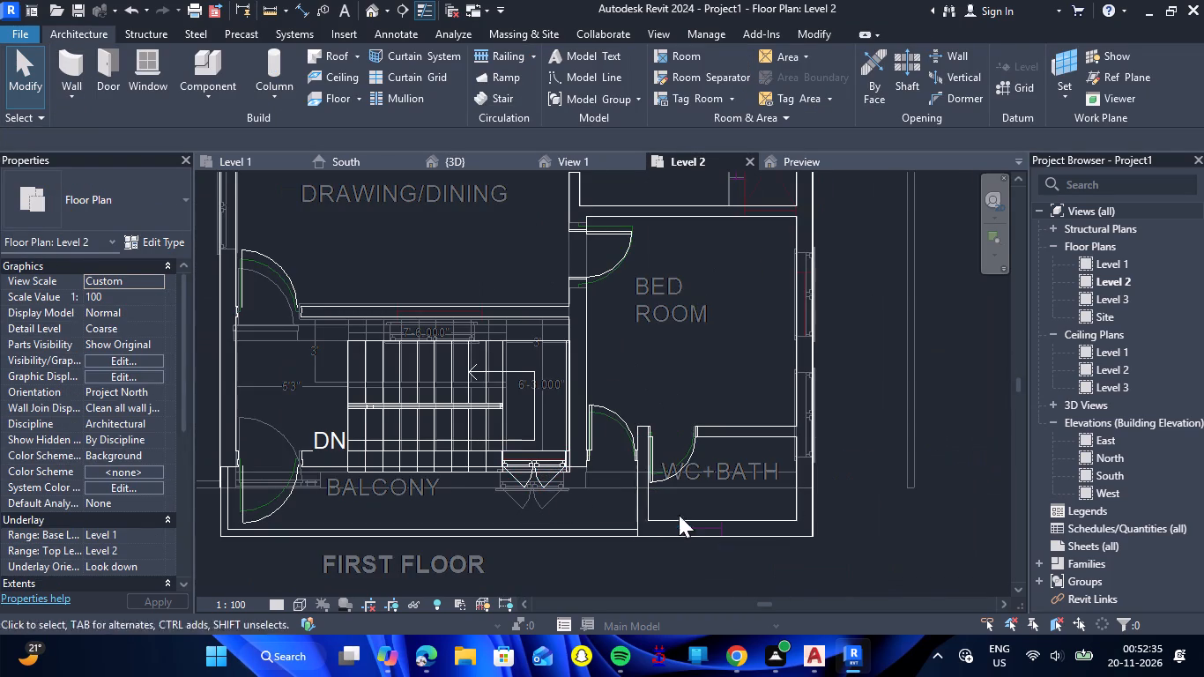
pyautogui.scroll(3, 838, 413)
pyautogui.scroll(-1, 838, 413)
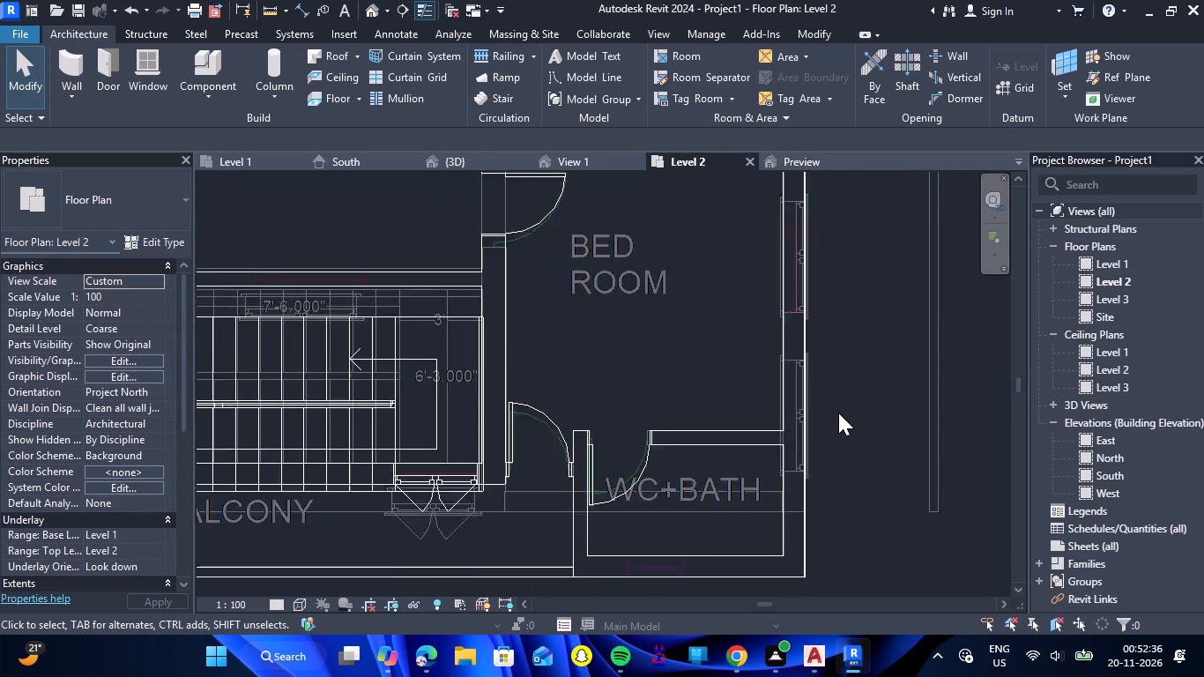
pyautogui.scroll(-1, 838, 413)
pyautogui.scroll(3, 829, 269)
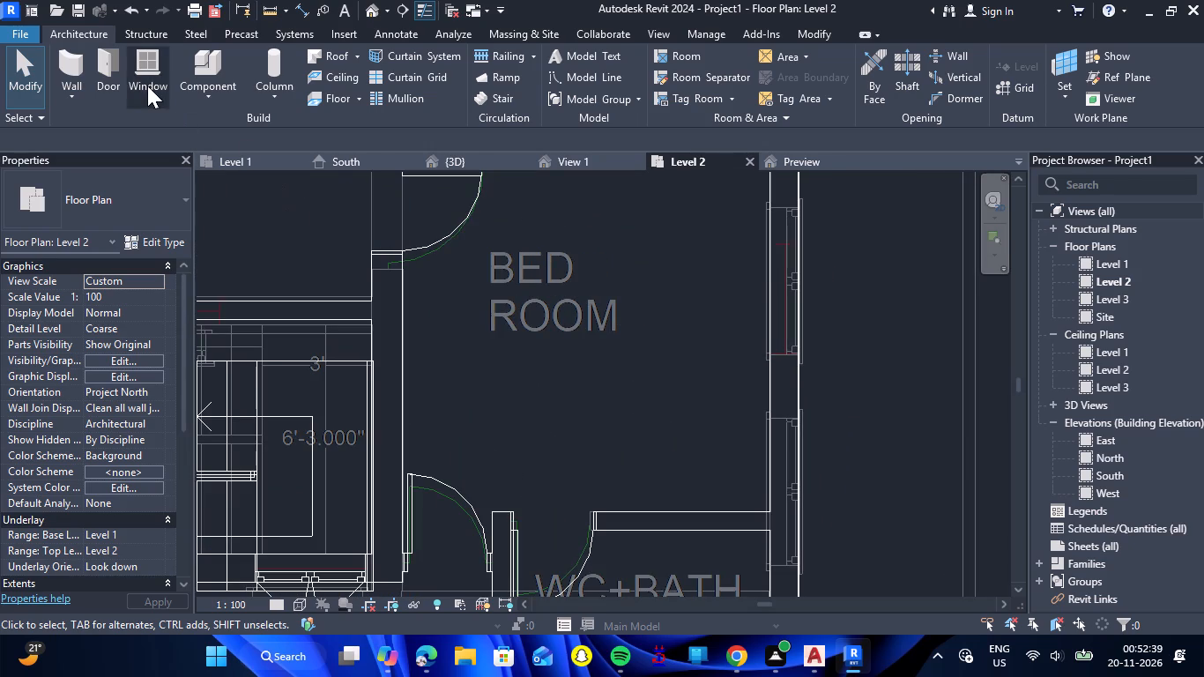
pyautogui.click(146, 83)
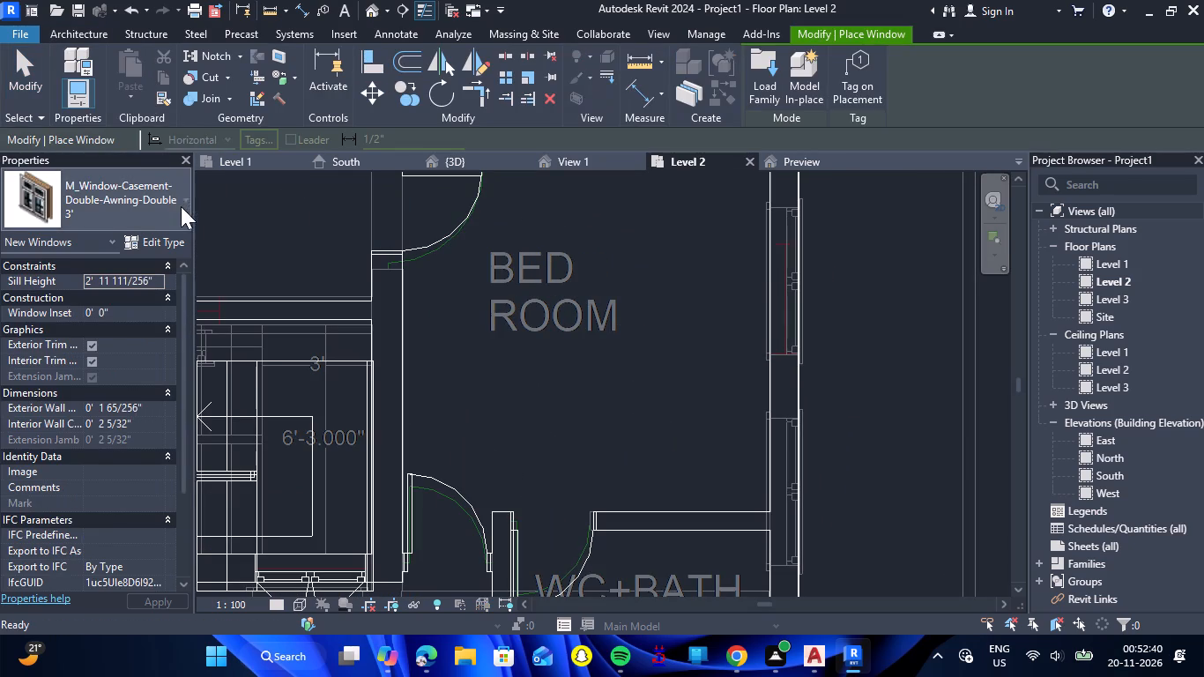
pyautogui.click(181, 202)
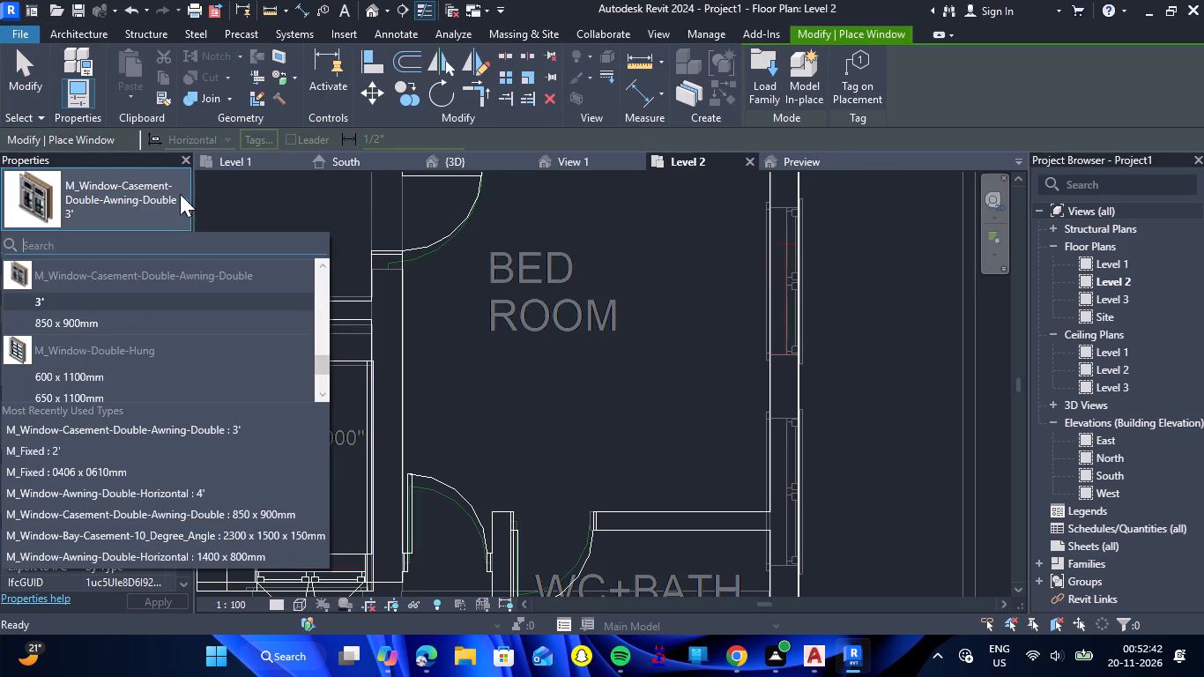
pyautogui.scroll(-1, 93, 366)
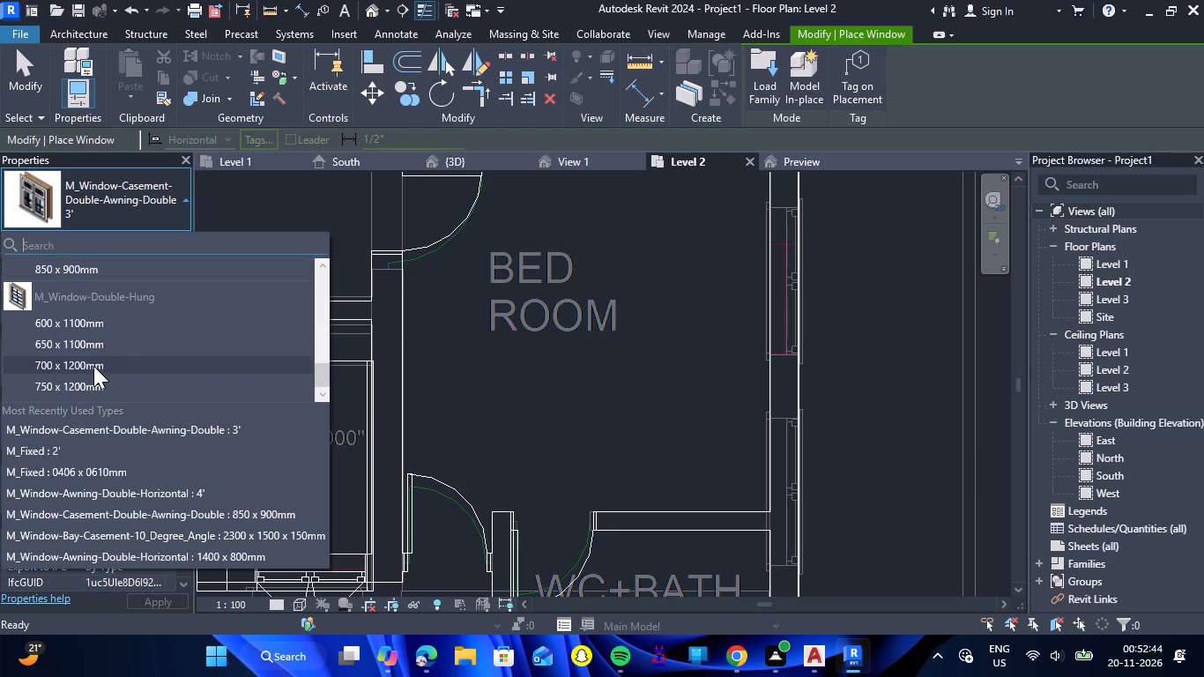
pyautogui.scroll(-3, 93, 366)
pyautogui.scroll(2, 94, 357)
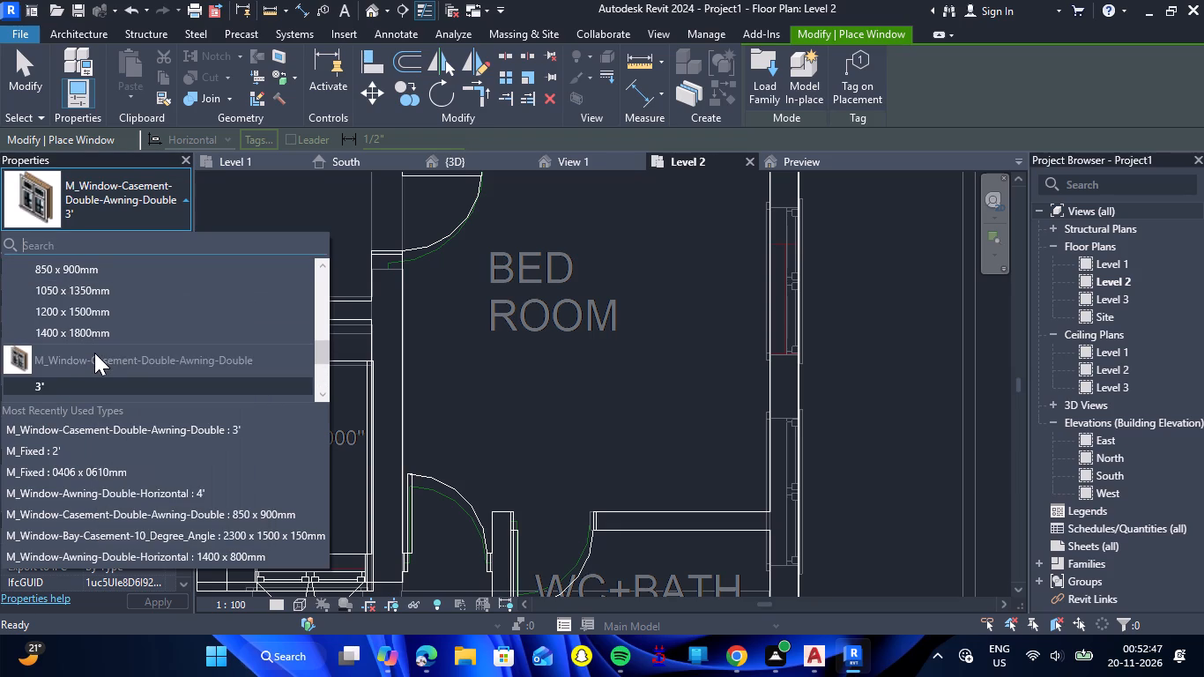
pyautogui.scroll(-1, 94, 346)
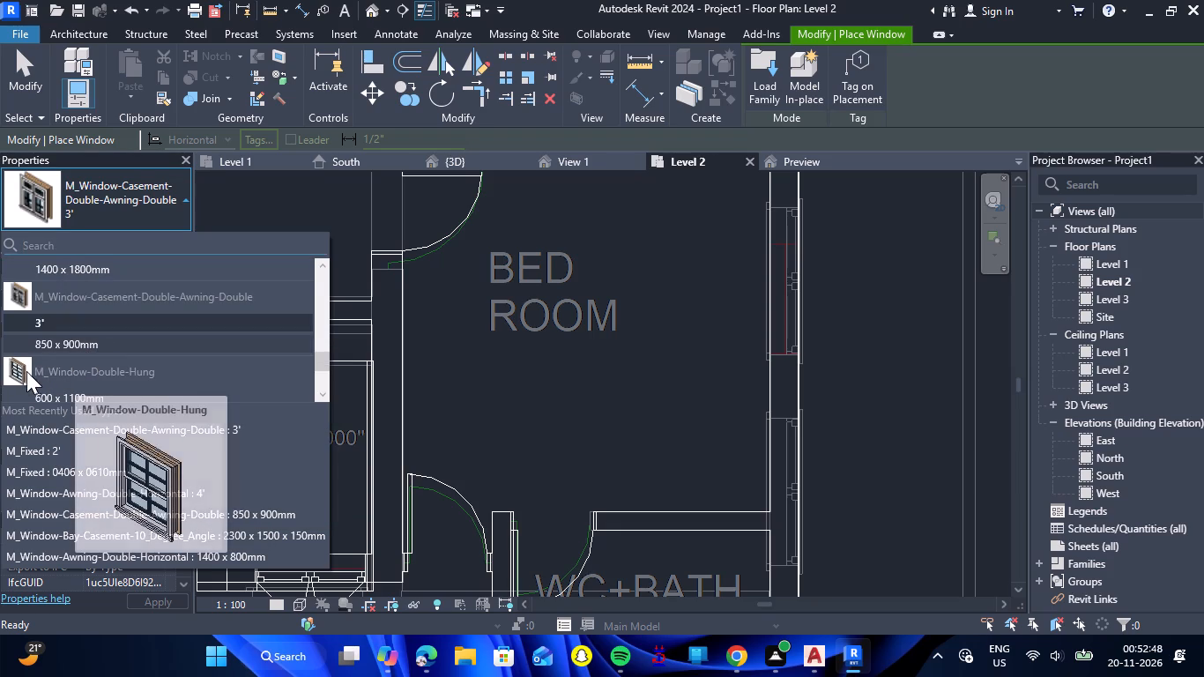
pyautogui.scroll(2, 40, 360)
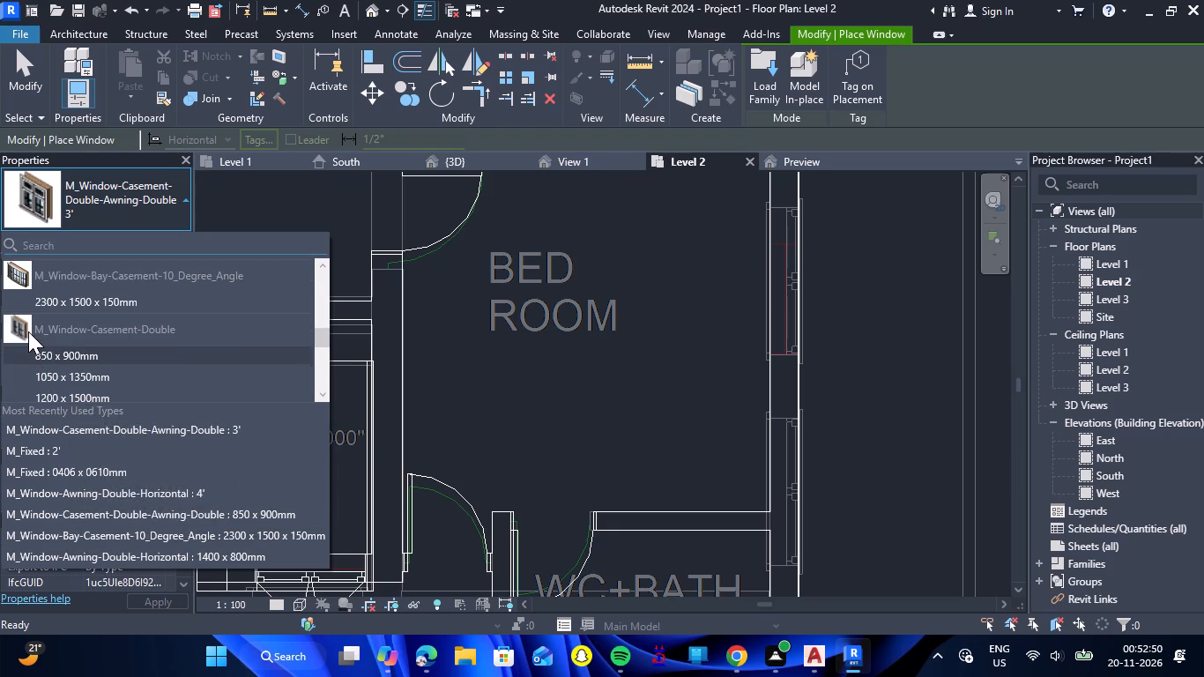
pyautogui.doubleClick(67, 354)
pyautogui.click(140, 244)
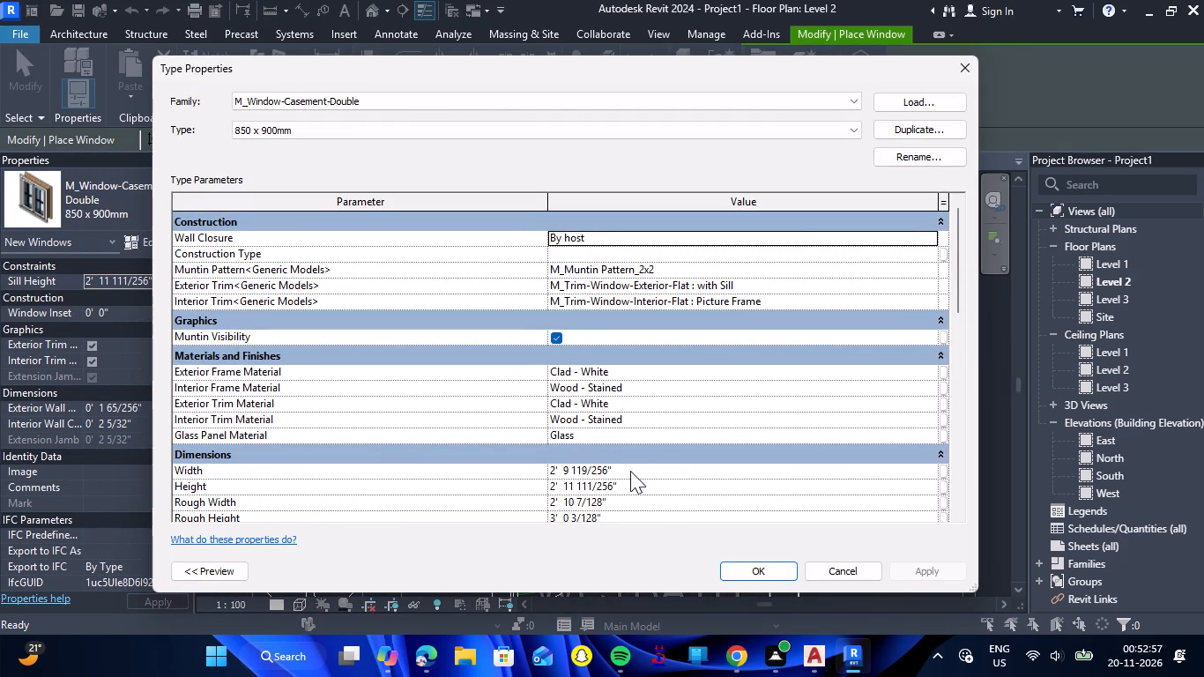
pyautogui.click(630, 471)
pyautogui.write("4'")
pyautogui.press('Return')
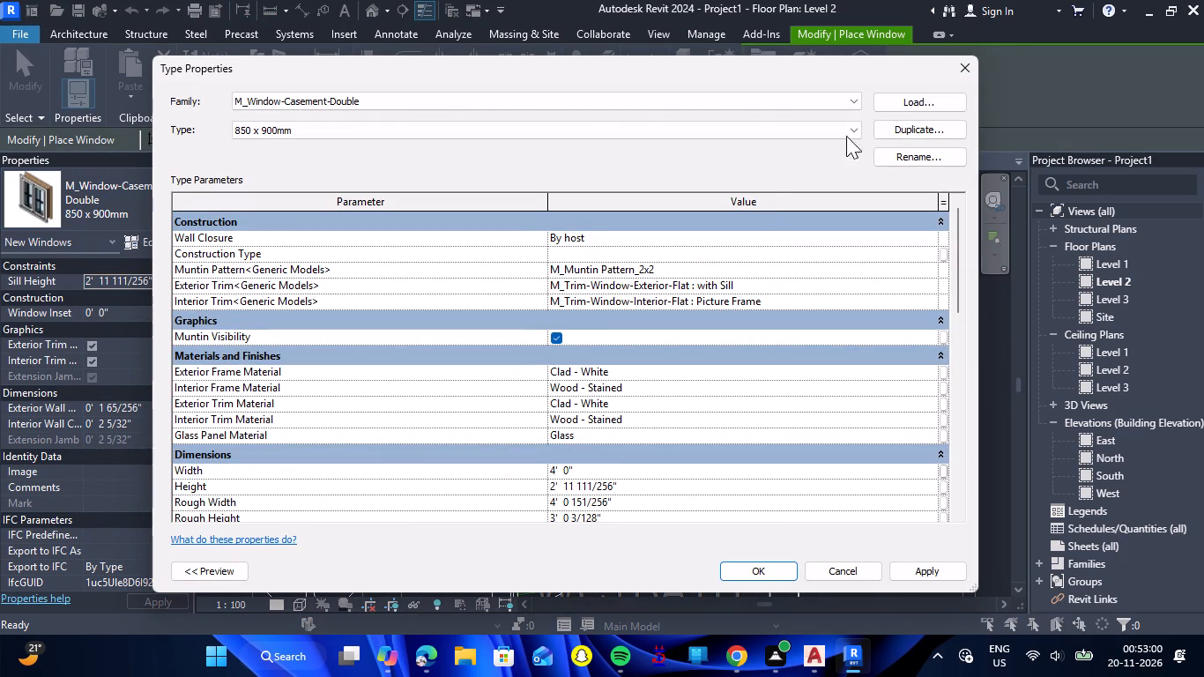
pyautogui.click(910, 131)
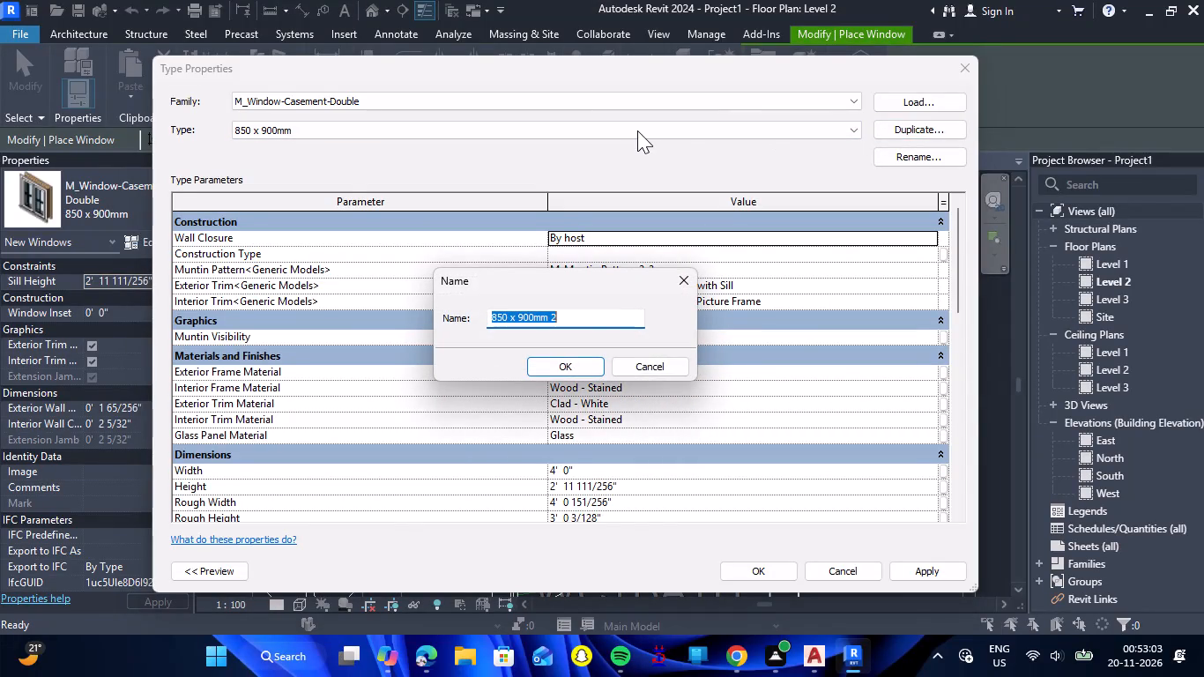
pyautogui.write("4'")
pyautogui.press('Return')
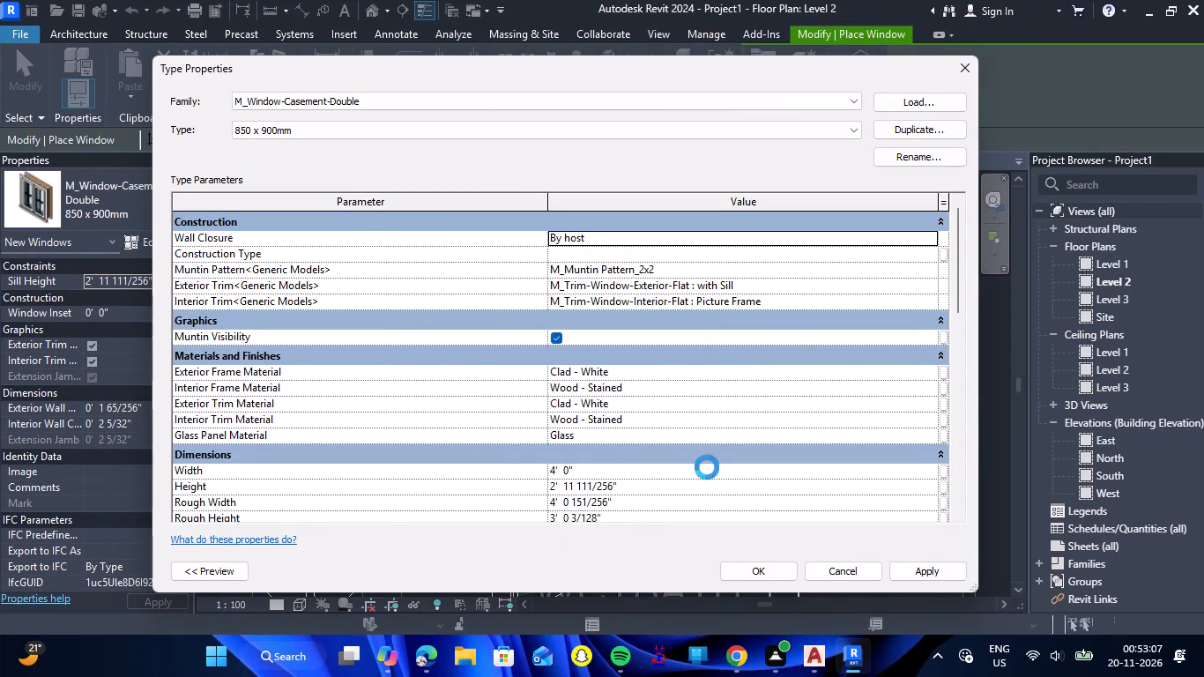
pyautogui.click(767, 575)
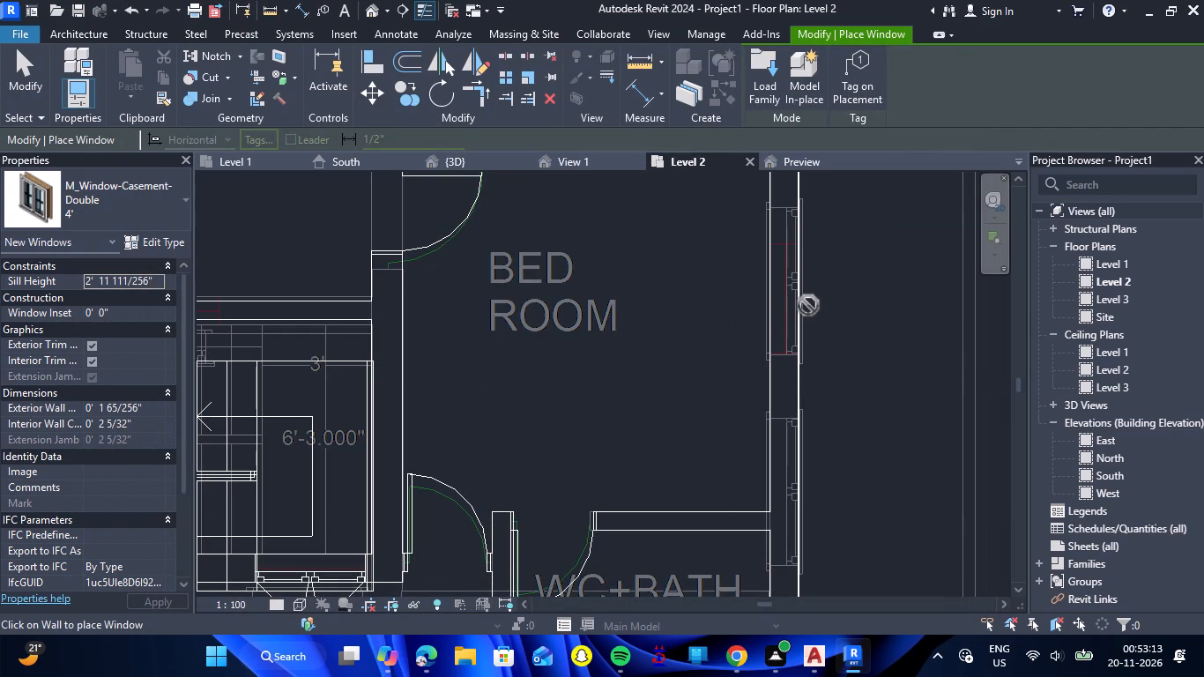
pyautogui.press('Escape')
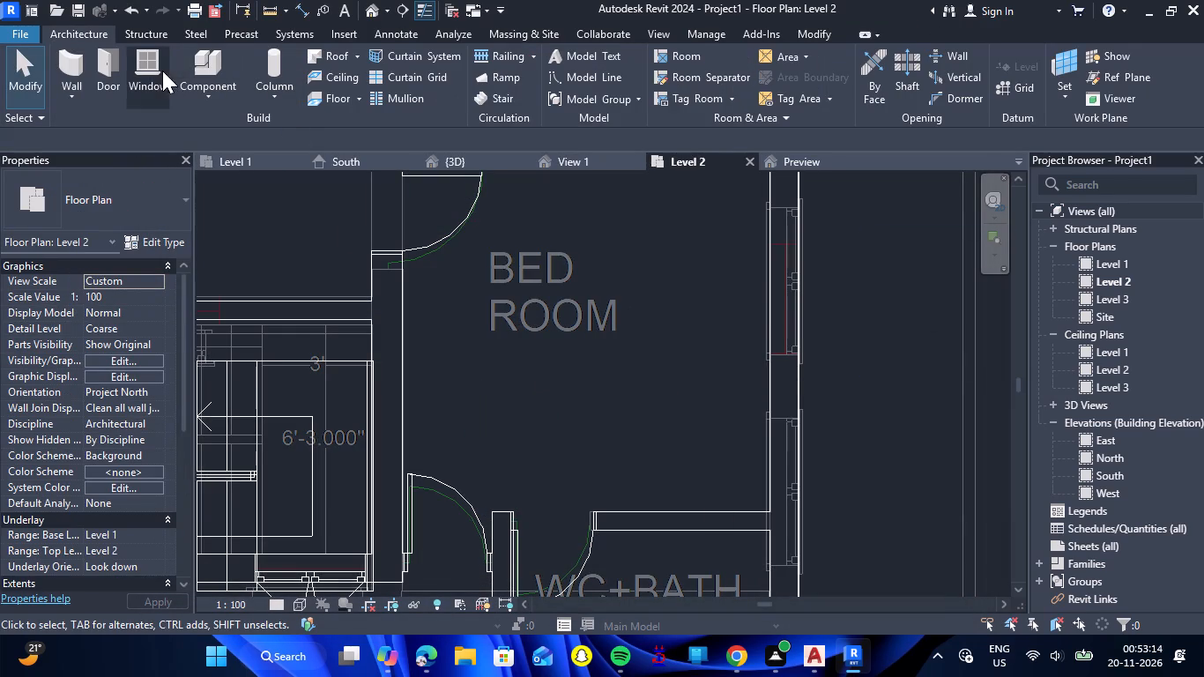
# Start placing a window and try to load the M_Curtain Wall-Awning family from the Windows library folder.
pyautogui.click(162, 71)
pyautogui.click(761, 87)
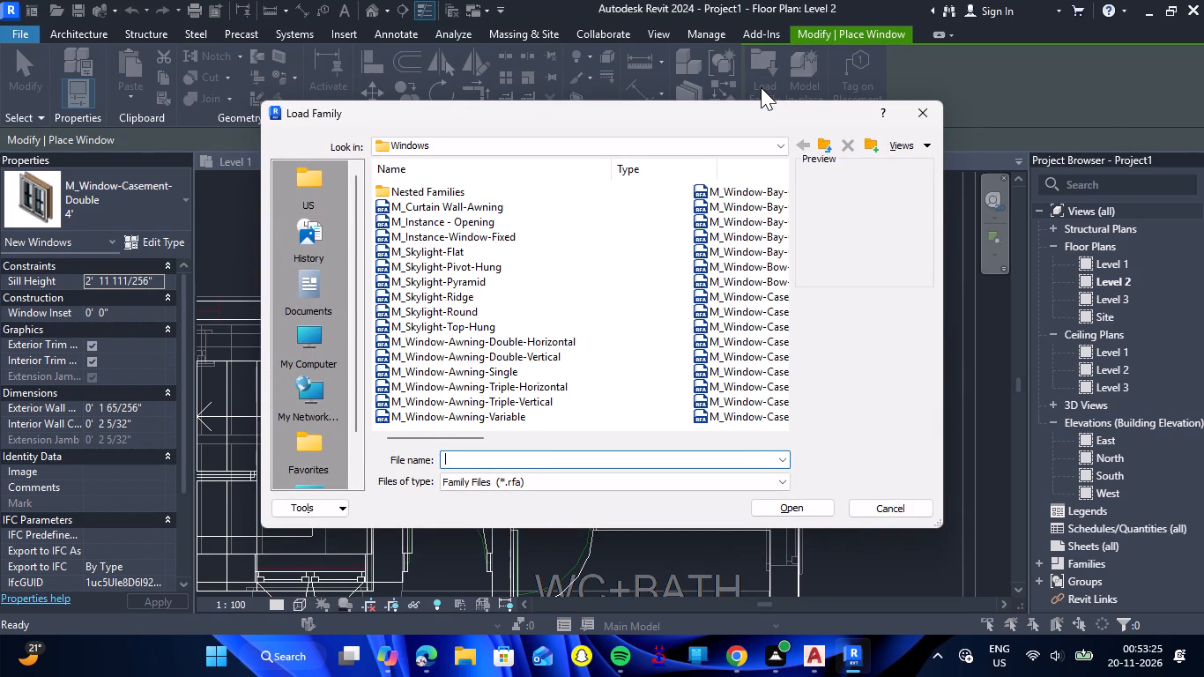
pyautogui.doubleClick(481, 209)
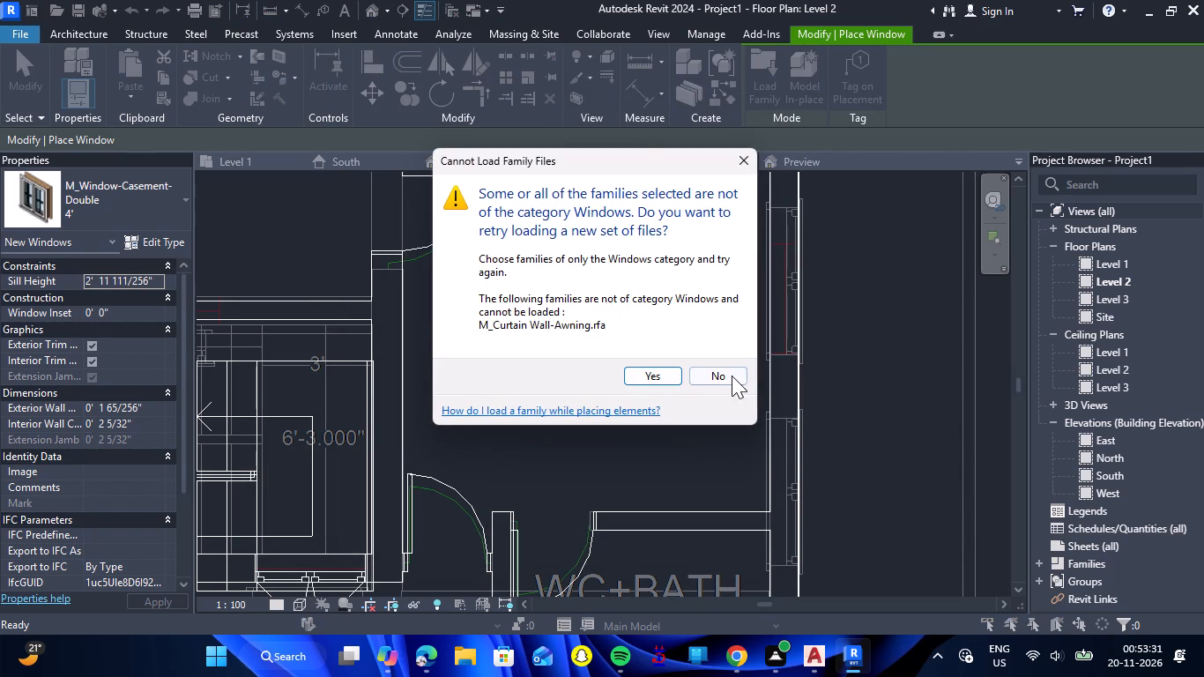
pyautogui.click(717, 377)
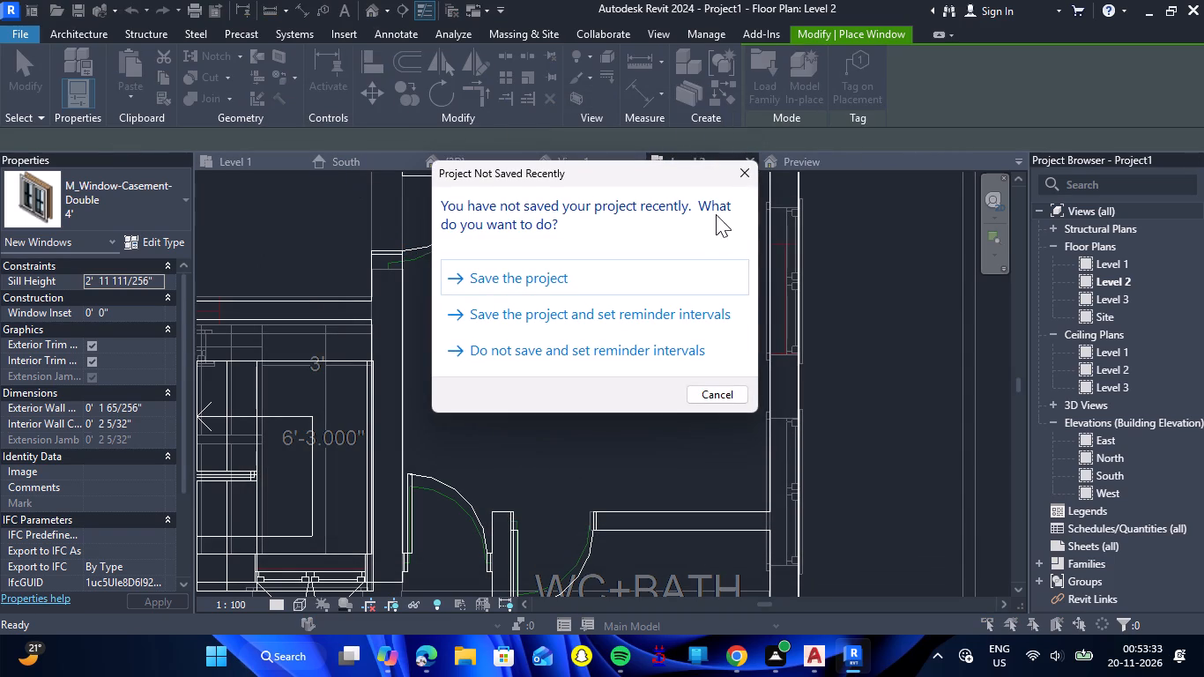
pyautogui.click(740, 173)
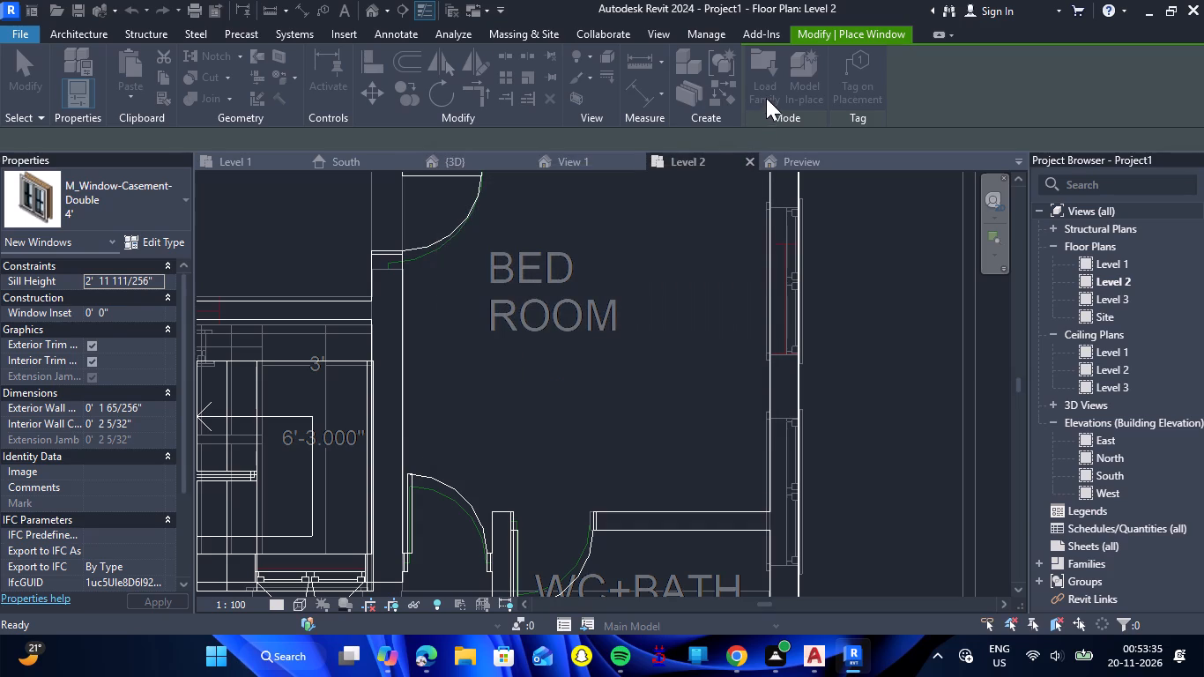
# Examine the previews of the loadable families in the Windows library folder, from M_Curtain Wall-Awning to M_Window-Awning-Double-Vertical, for a suitable window.
pyautogui.click(766, 94)
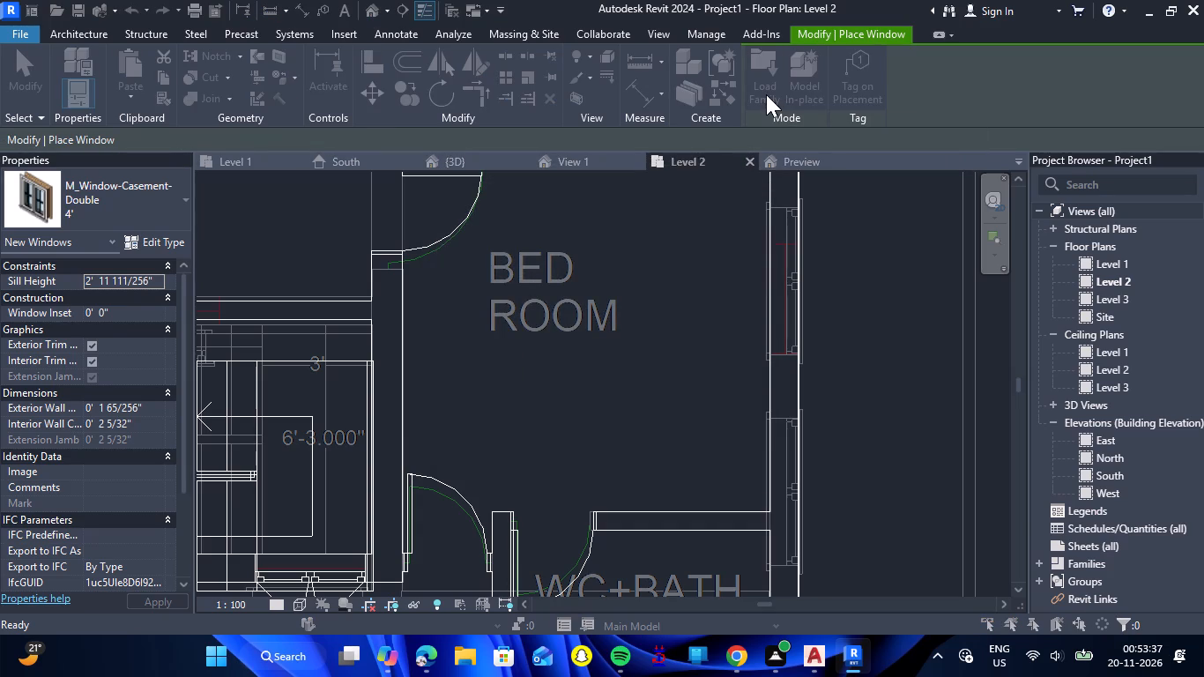
pyautogui.click(531, 205)
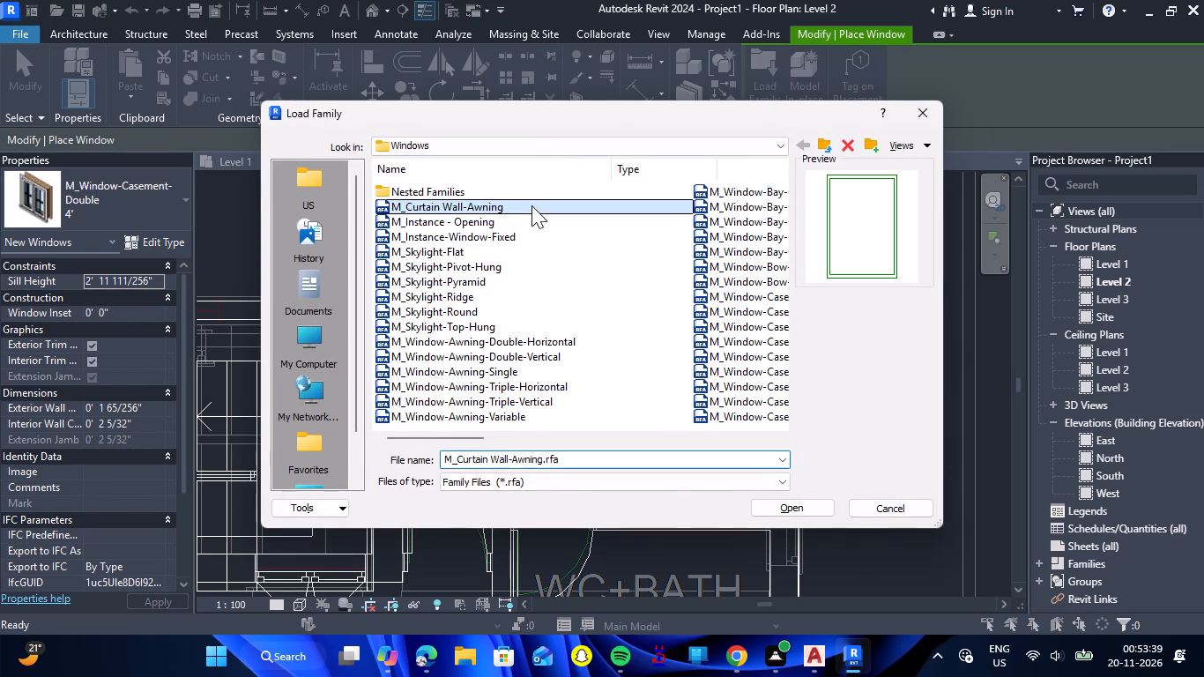
pyautogui.press('Down')
pyautogui.press('Down')
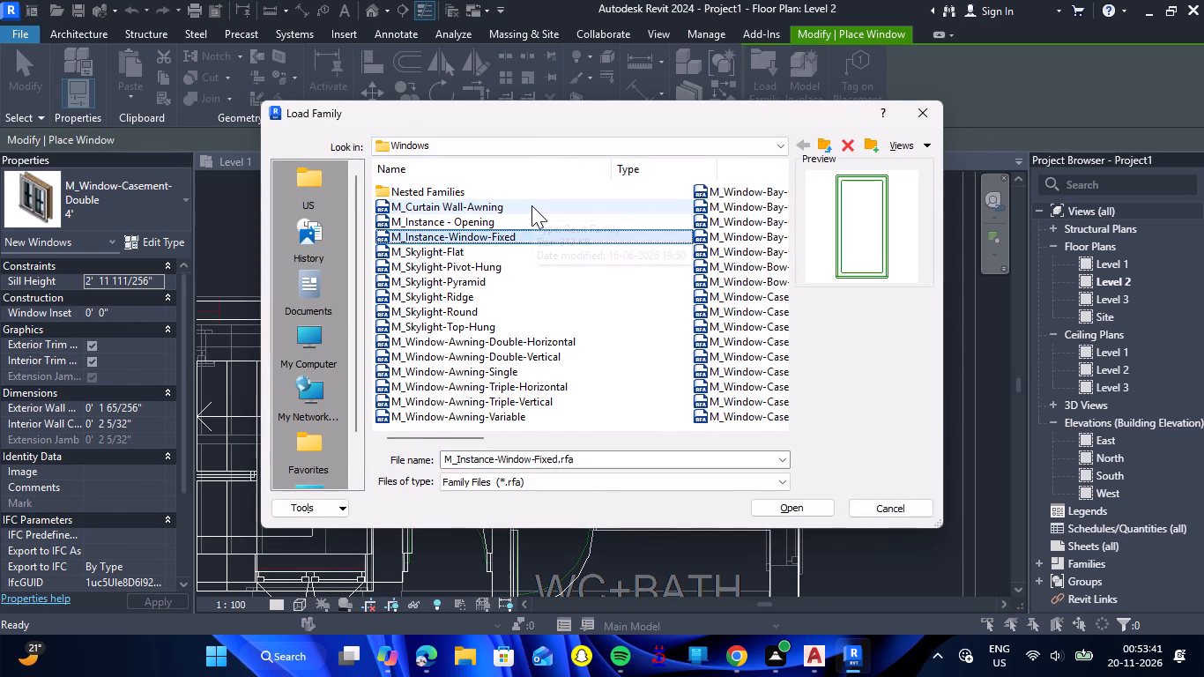
pyautogui.press('Down')
pyautogui.press('Down')
pyautogui.press('Down')
pyautogui.press('Down')
pyautogui.press('Down')
pyautogui.press('Down')
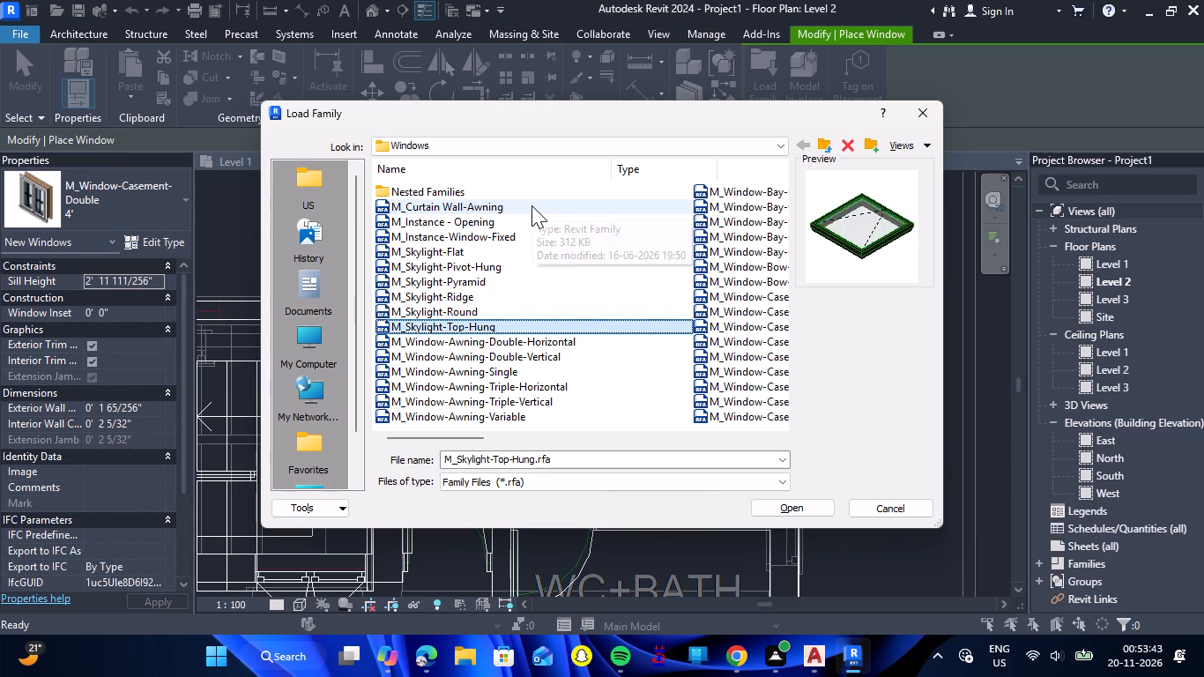
pyautogui.press('Down')
pyautogui.press('Down')
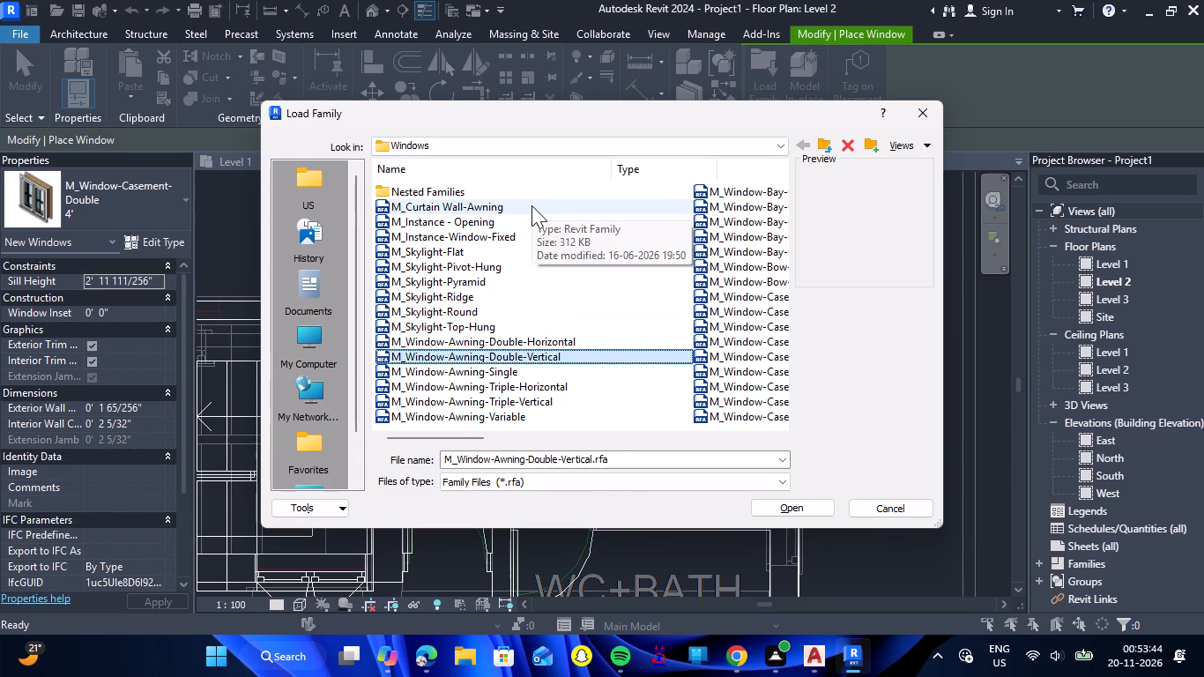
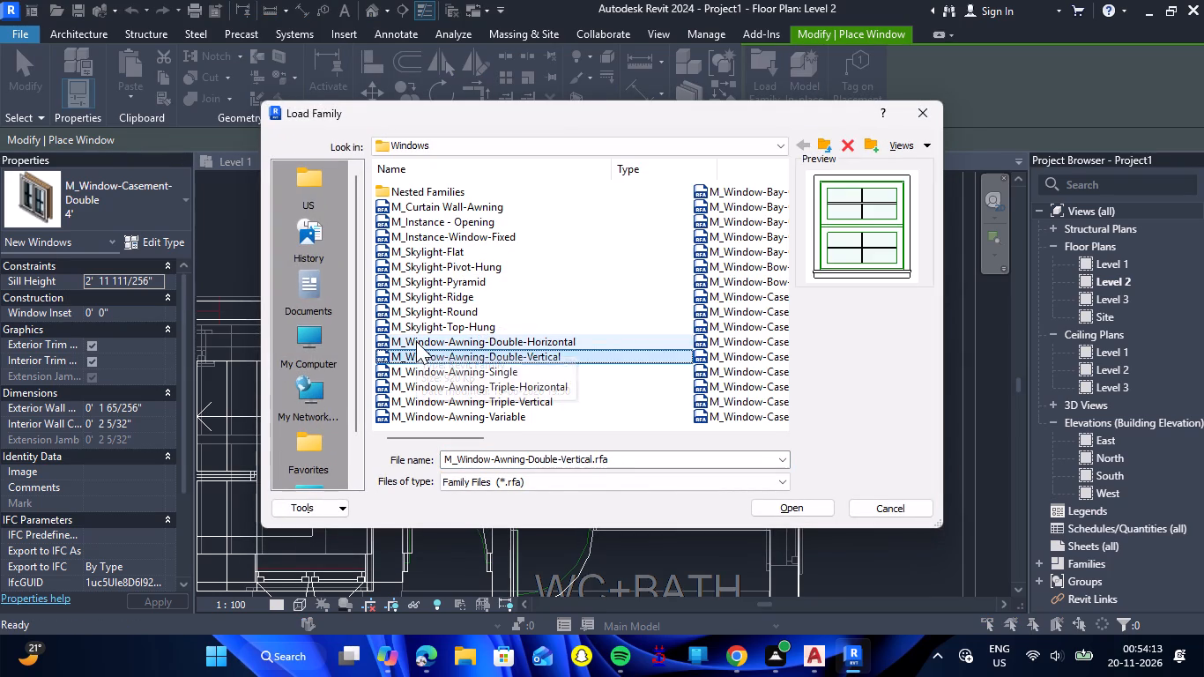
# Browse the Windows library folder and load the M_Window-Casement-Multi-Sash-Horizontal family, leaving window placement without placing one.
pyautogui.press('Down')
pyautogui.press('Down')
pyautogui.press('Down')
pyautogui.press('Down')
pyautogui.press('Down')
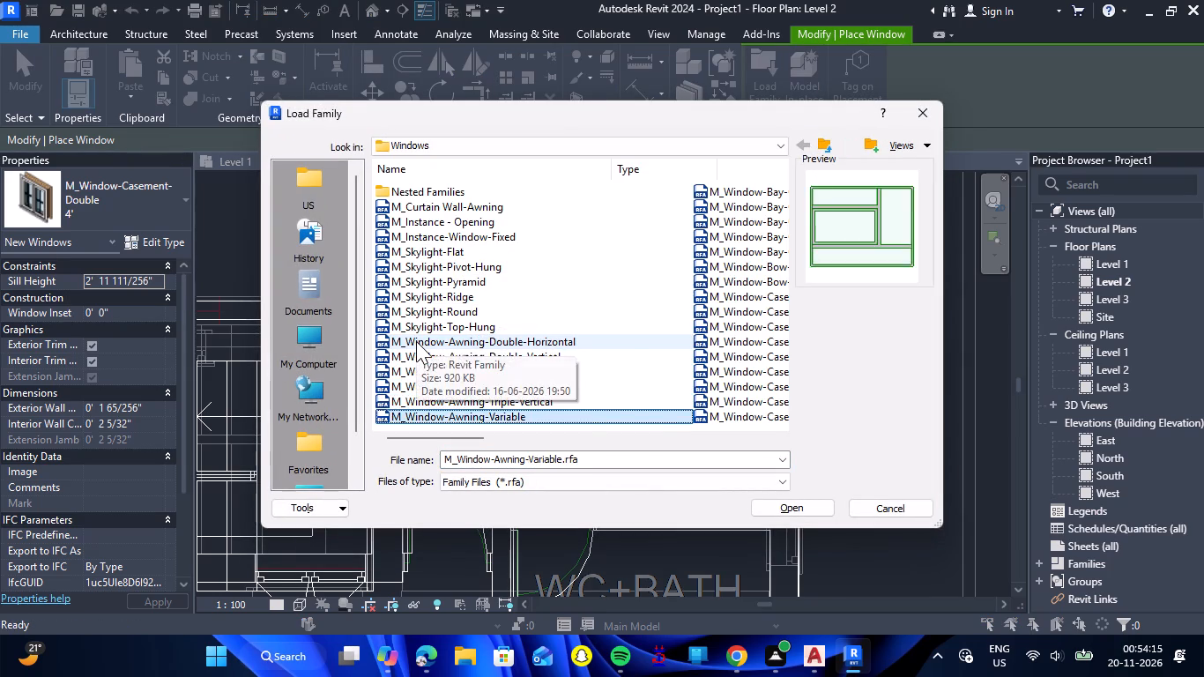
pyautogui.press('Down')
pyautogui.press('Down')
pyautogui.press('Down')
pyautogui.press('Down')
pyautogui.press('Down')
pyautogui.press('Down')
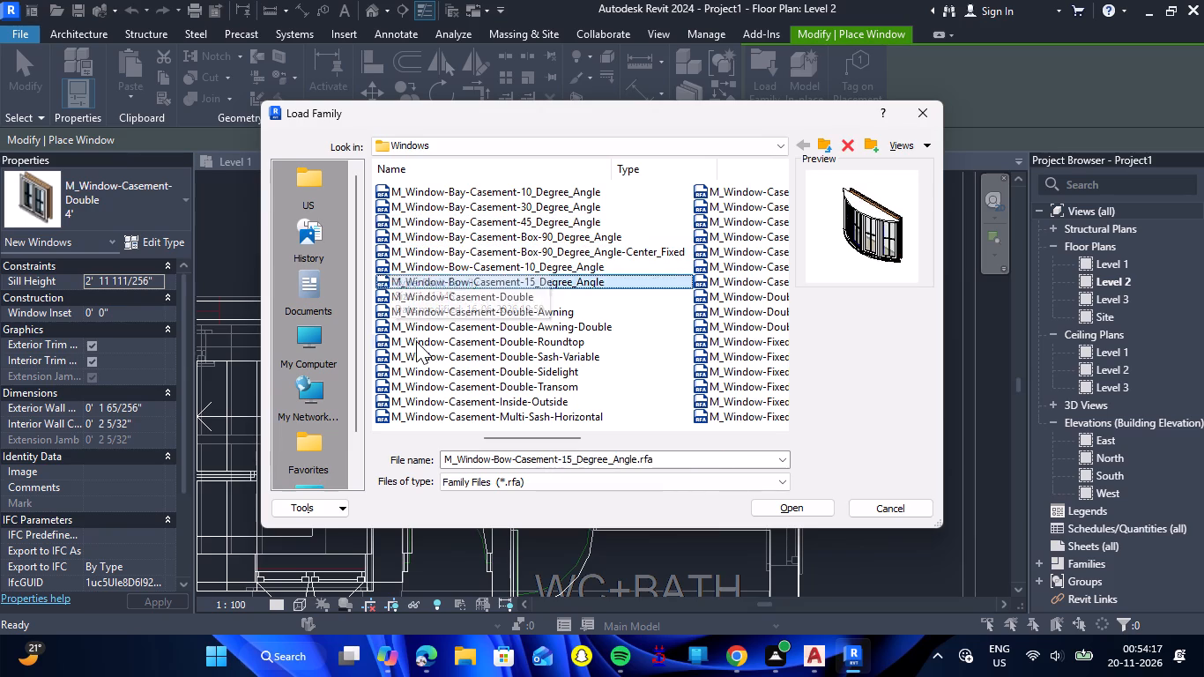
pyautogui.press('Down')
pyautogui.press('Down')
pyautogui.press('Down')
pyautogui.press('Up')
pyautogui.press('Up')
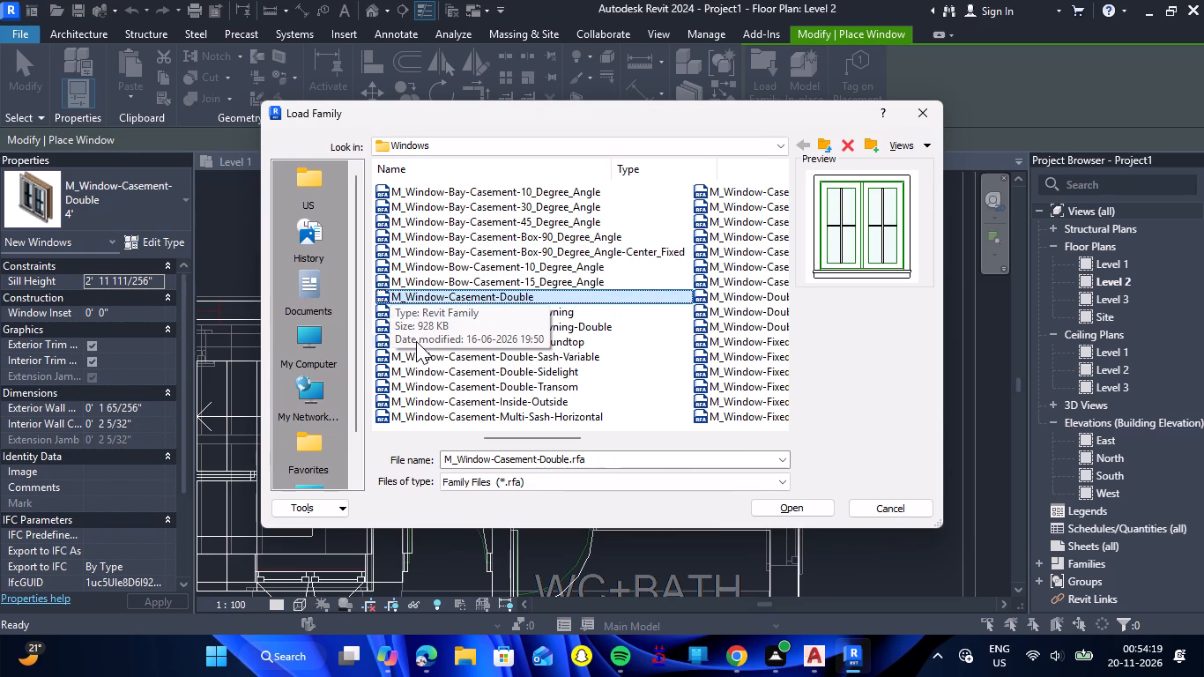
pyautogui.press('Up')
pyautogui.press('Down')
pyautogui.press('Down')
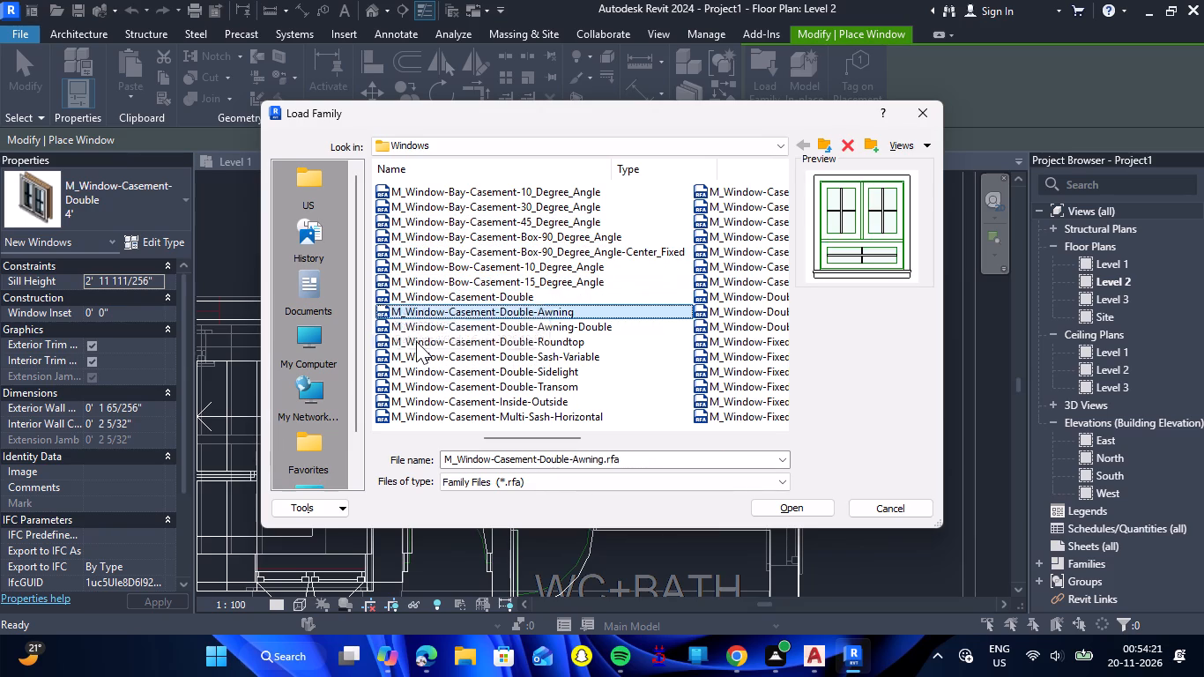
pyautogui.press('Down')
pyautogui.press('Down')
pyautogui.press('Down')
pyautogui.press('Down')
pyautogui.press('Down')
pyautogui.press('Down')
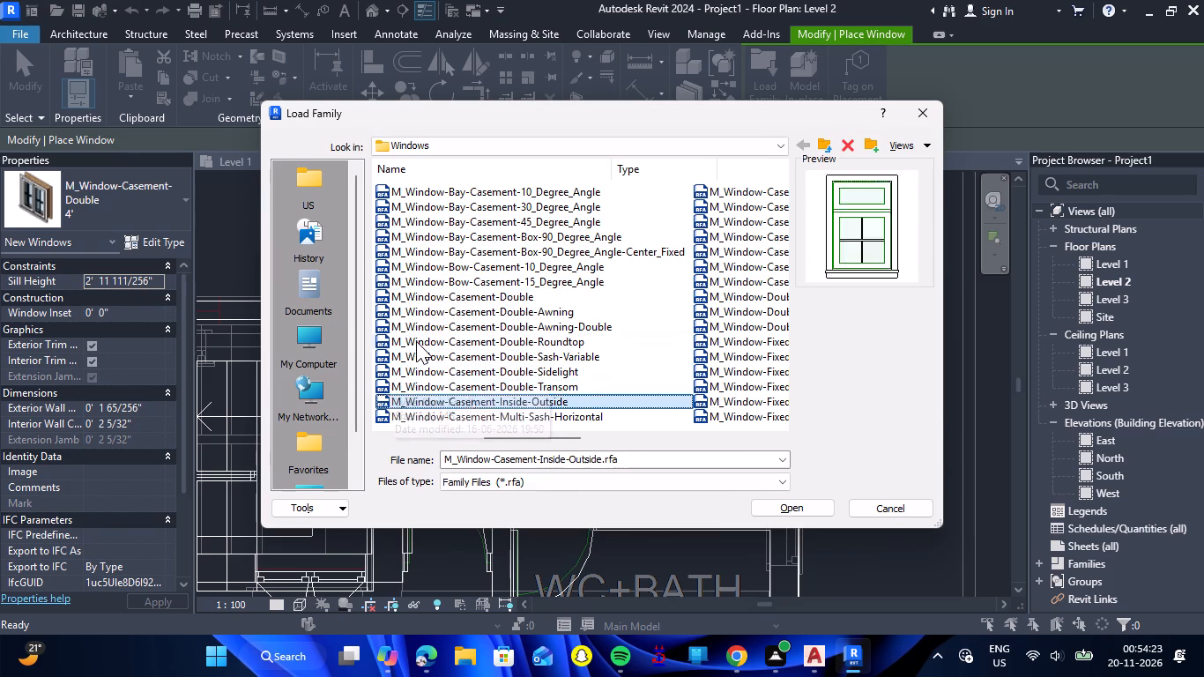
pyautogui.press('Down')
pyautogui.press('Down')
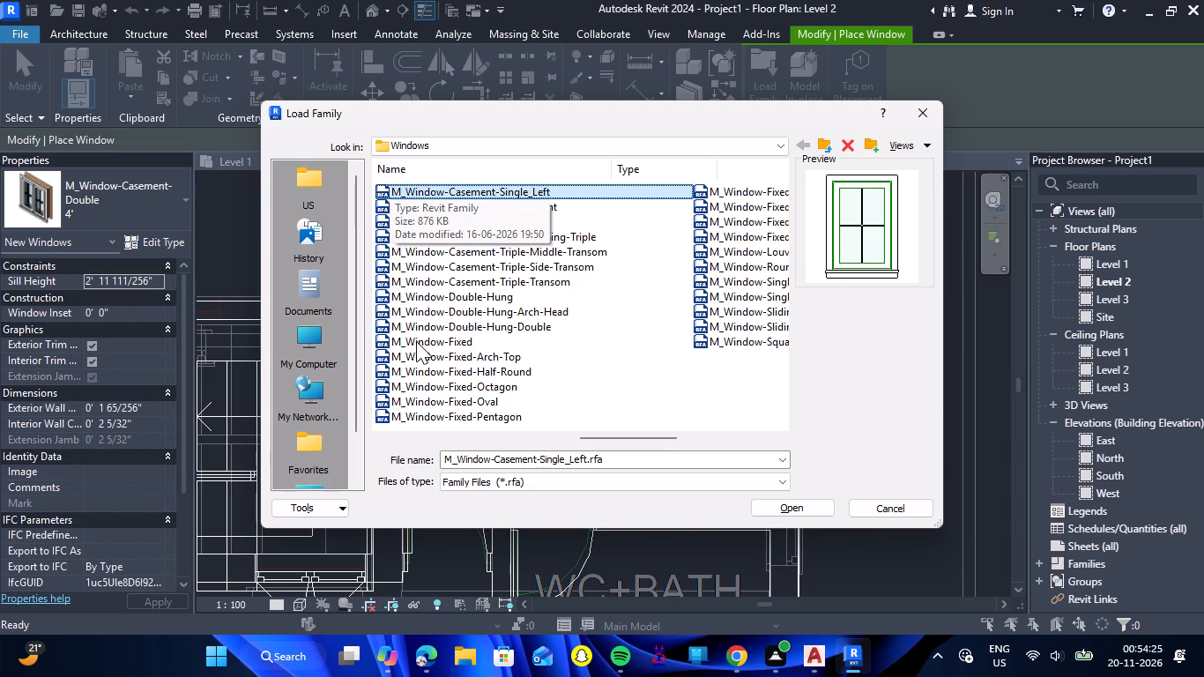
pyautogui.press('Down')
pyautogui.press('Up')
pyautogui.press('Up')
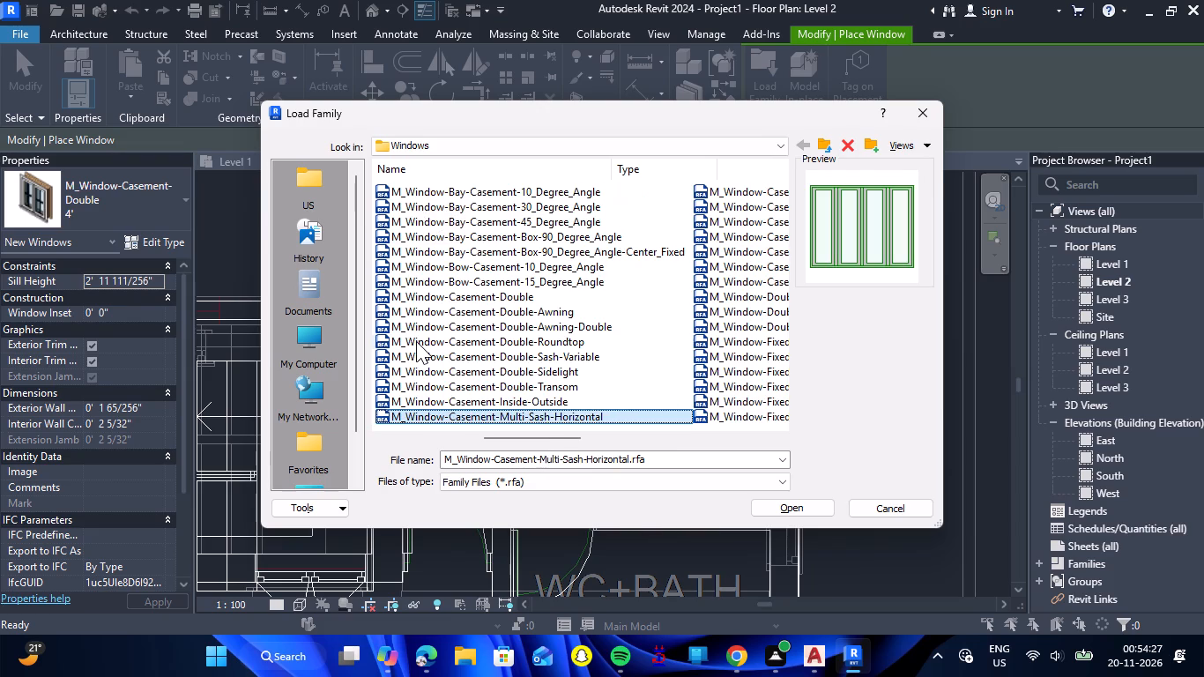
pyautogui.tripleClick(576, 415)
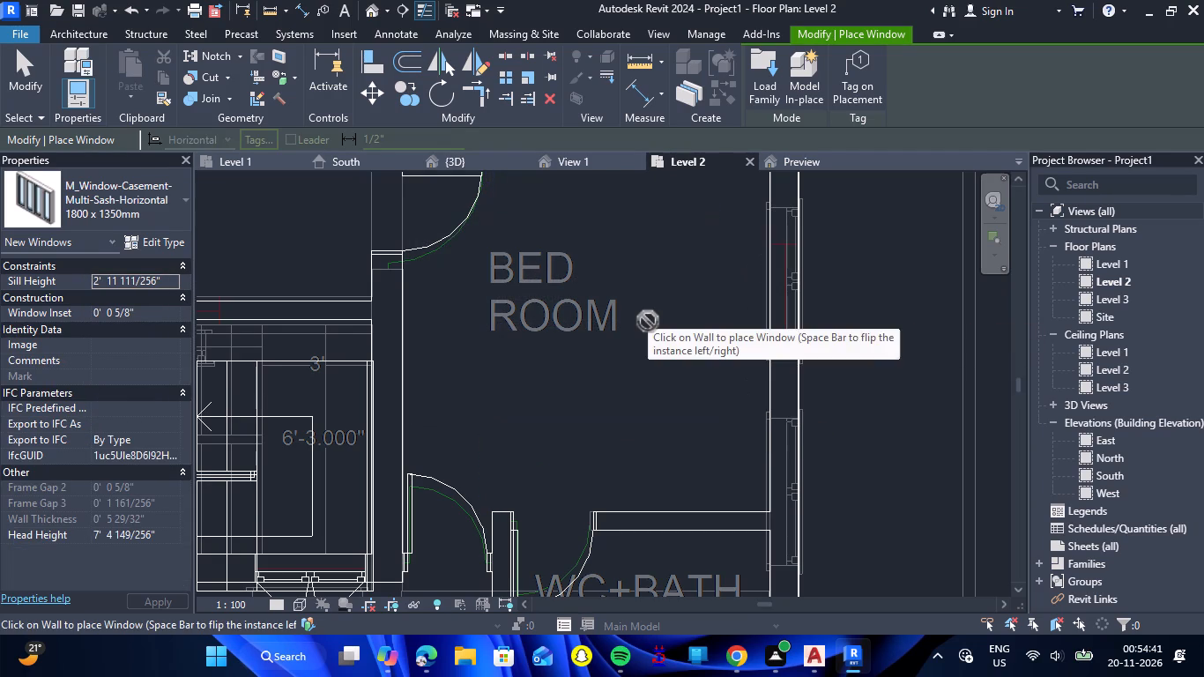
pyautogui.press('Escape')
# In the 3D view, copy the east wall's ground-floor awning window nearest the front corner and paste it aligned to Level 2.
pyautogui.click(476, 158)
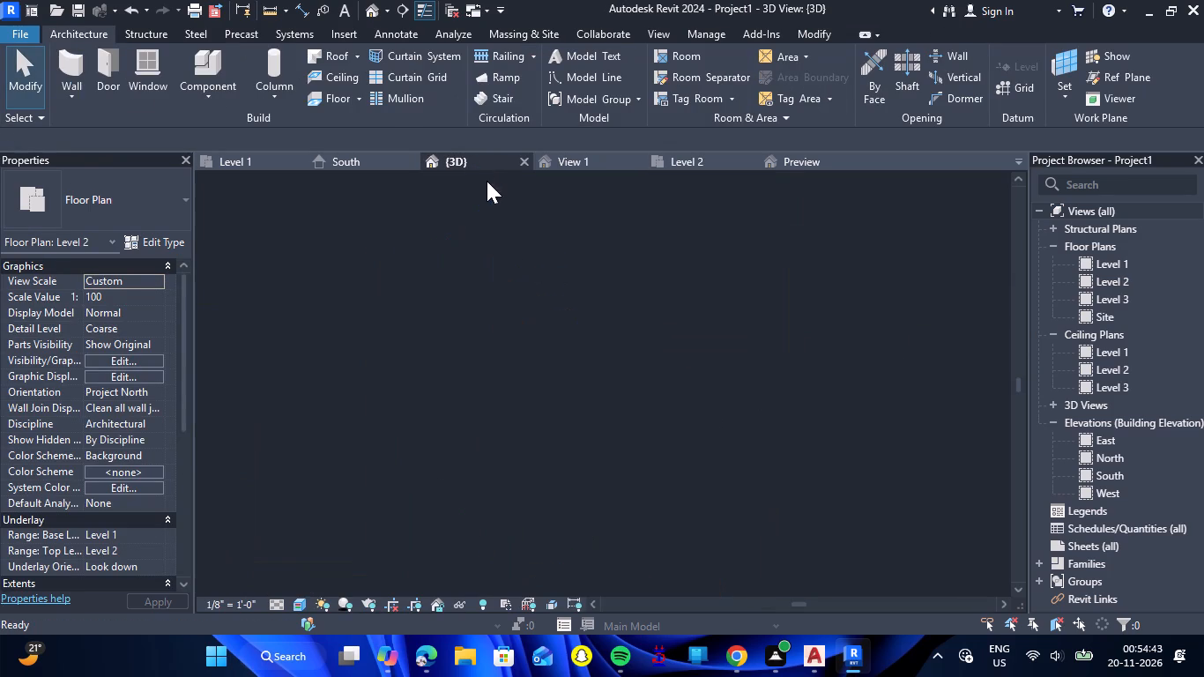
pyautogui.scroll(-1, 651, 458)
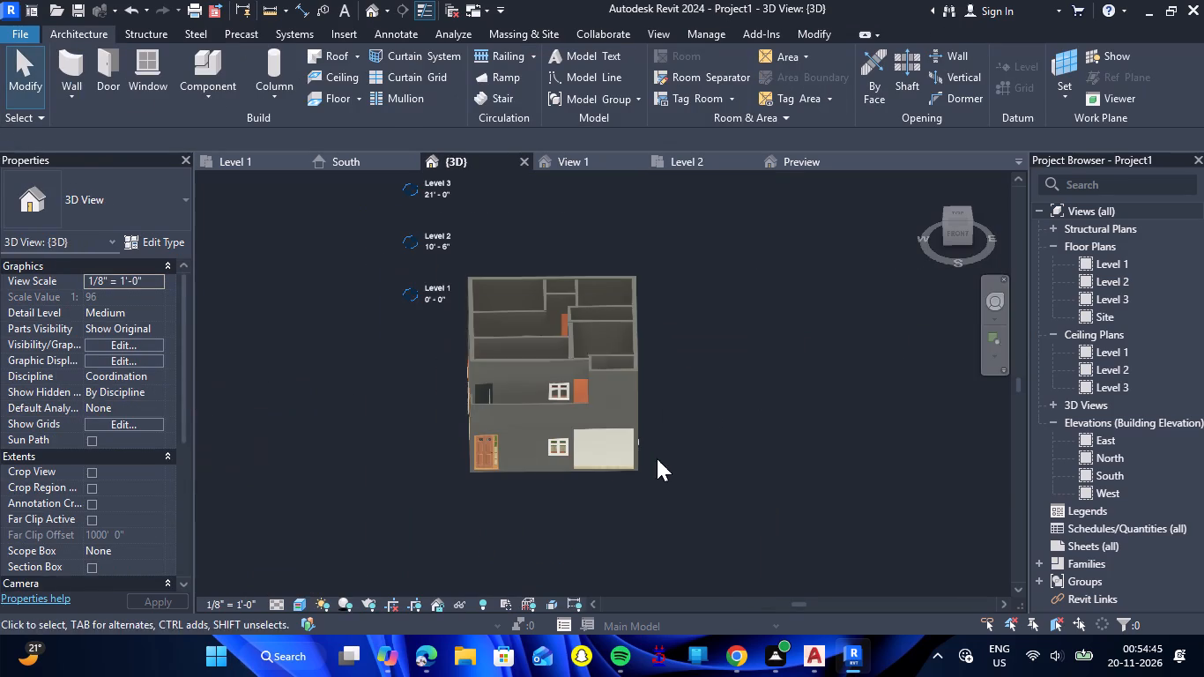
pyautogui.keyDown('shift'); pyautogui.moveTo(730, 475); pyautogui.dragTo(584, 467); pyautogui.keyUp('shift')
pyautogui.keyDown('shift'); pyautogui.moveTo(730, 475); pyautogui.dragTo(584, 467, button='right'); pyautogui.keyUp('shift')
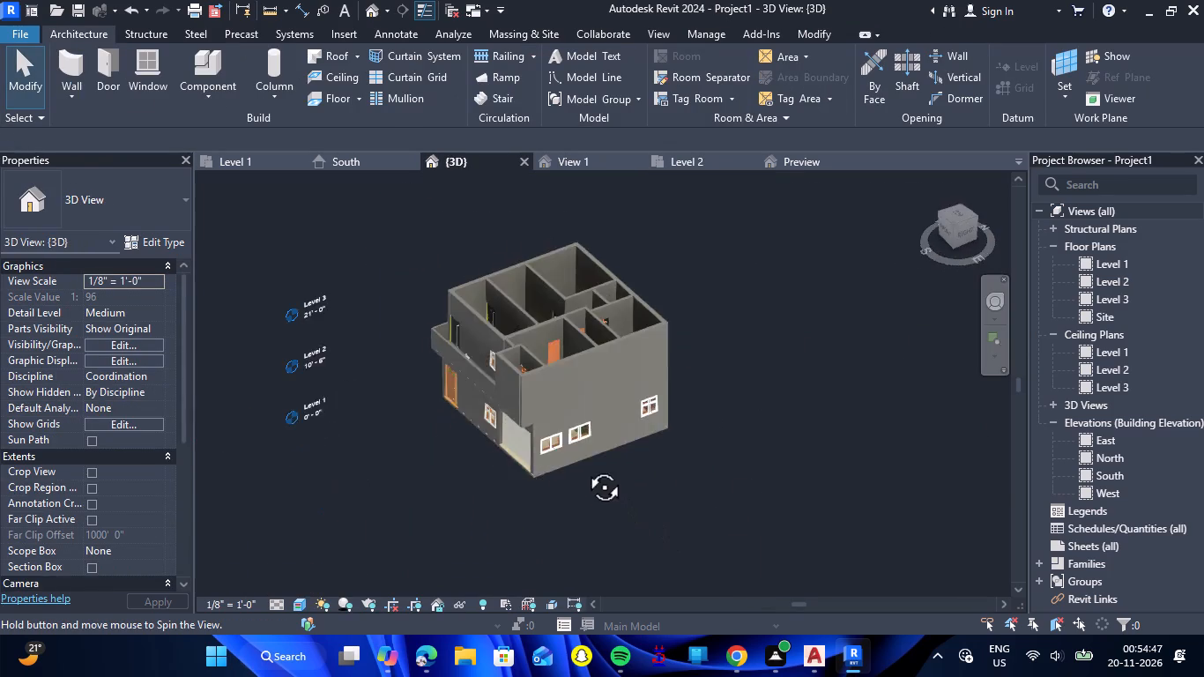
pyautogui.keyDown('shift'); pyautogui.moveTo(584, 467); pyautogui.dragTo(545, 398, button='right'); pyautogui.keyUp('shift')
pyautogui.keyDown('shift'); pyautogui.moveTo(584, 467); pyautogui.dragTo(545, 398); pyautogui.keyUp('shift')
pyautogui.scroll(2, 519, 411)
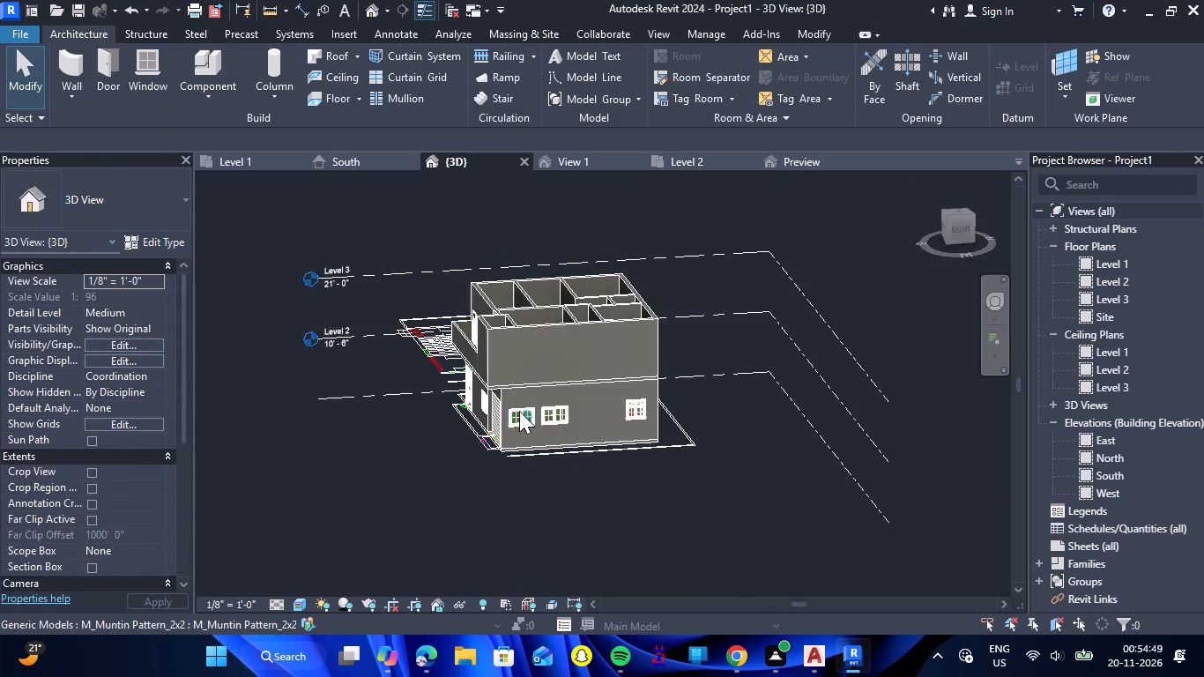
pyautogui.scroll(6, 519, 411)
pyautogui.scroll(-4, 525, 420)
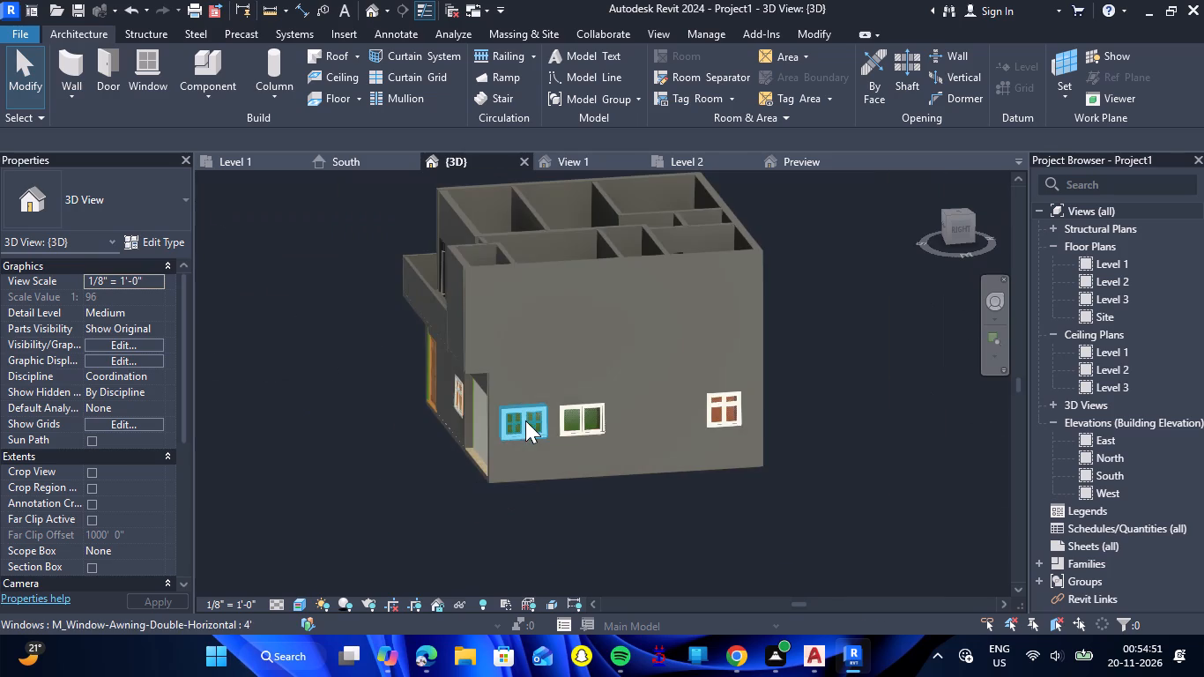
pyautogui.click(533, 431)
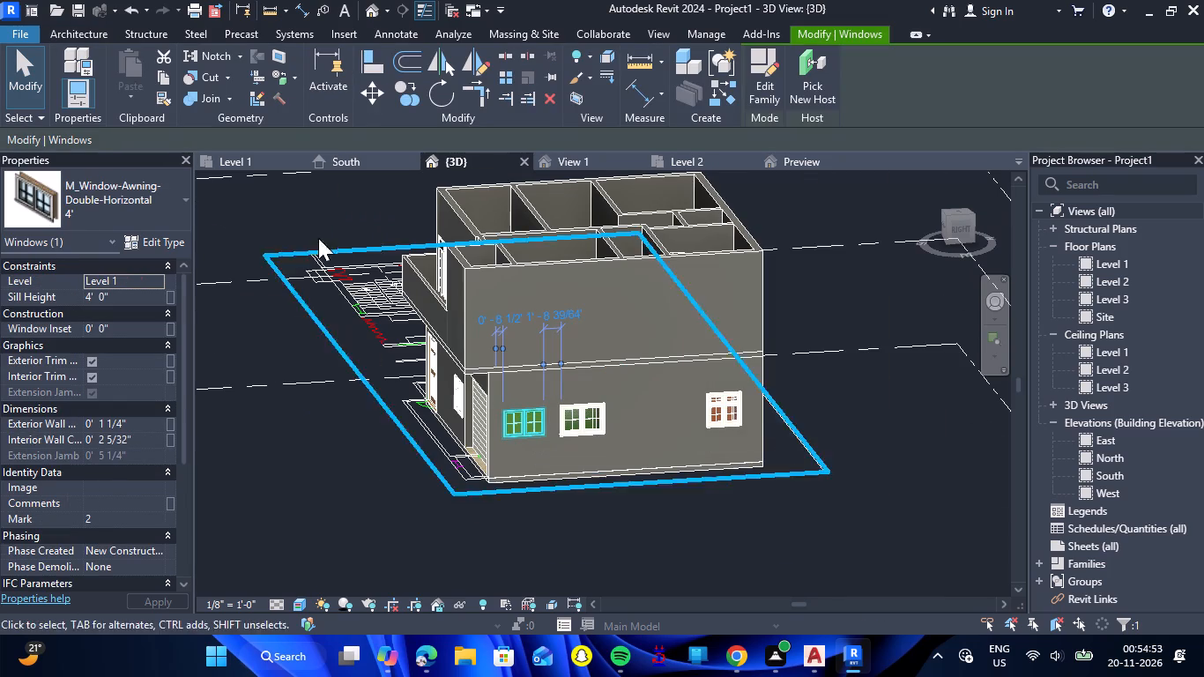
pyautogui.click(162, 84)
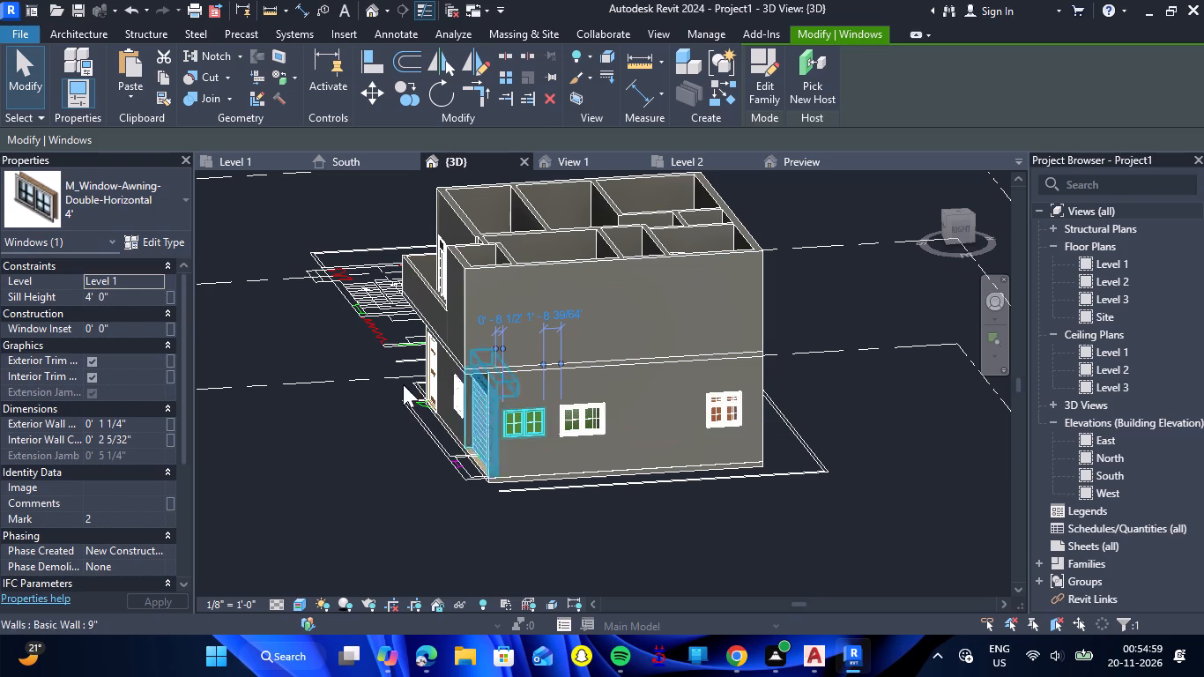
pyautogui.click(138, 101)
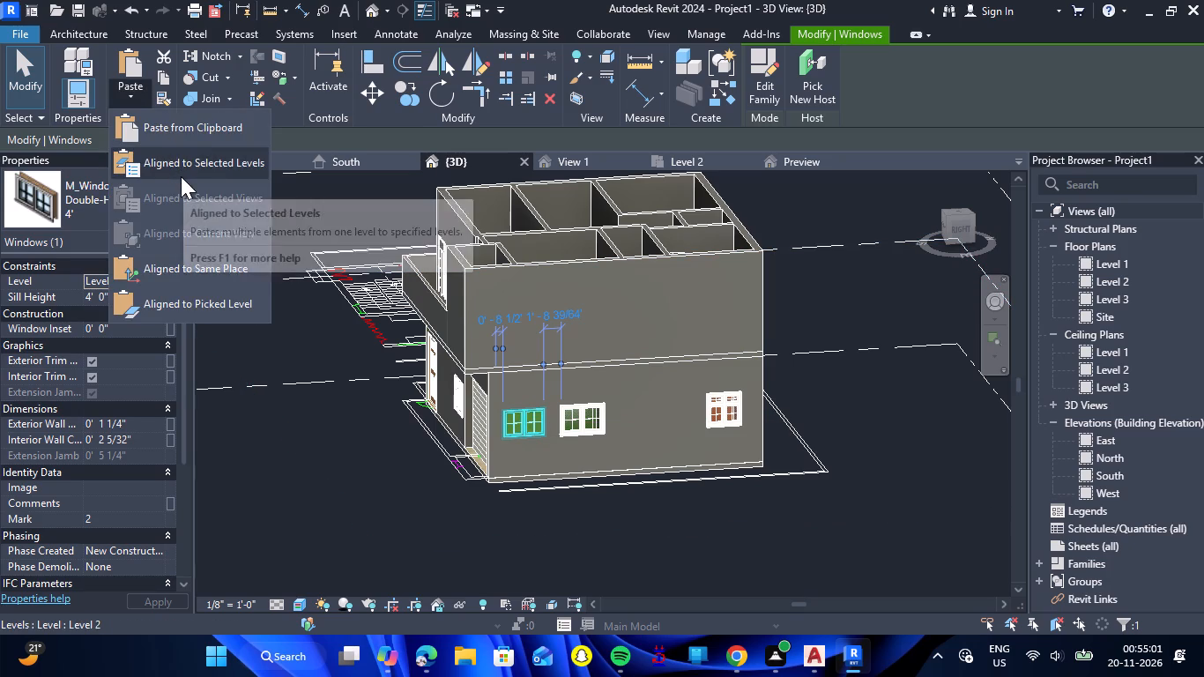
pyautogui.click(181, 176)
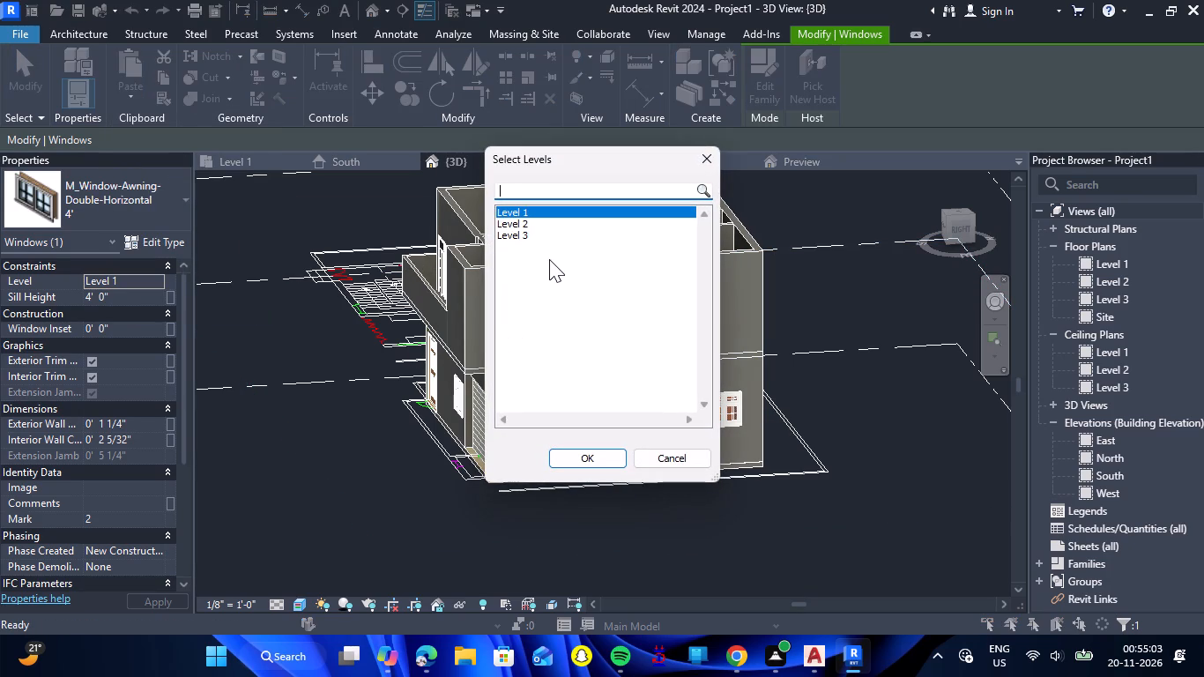
pyautogui.click(549, 225)
pyautogui.click(582, 457)
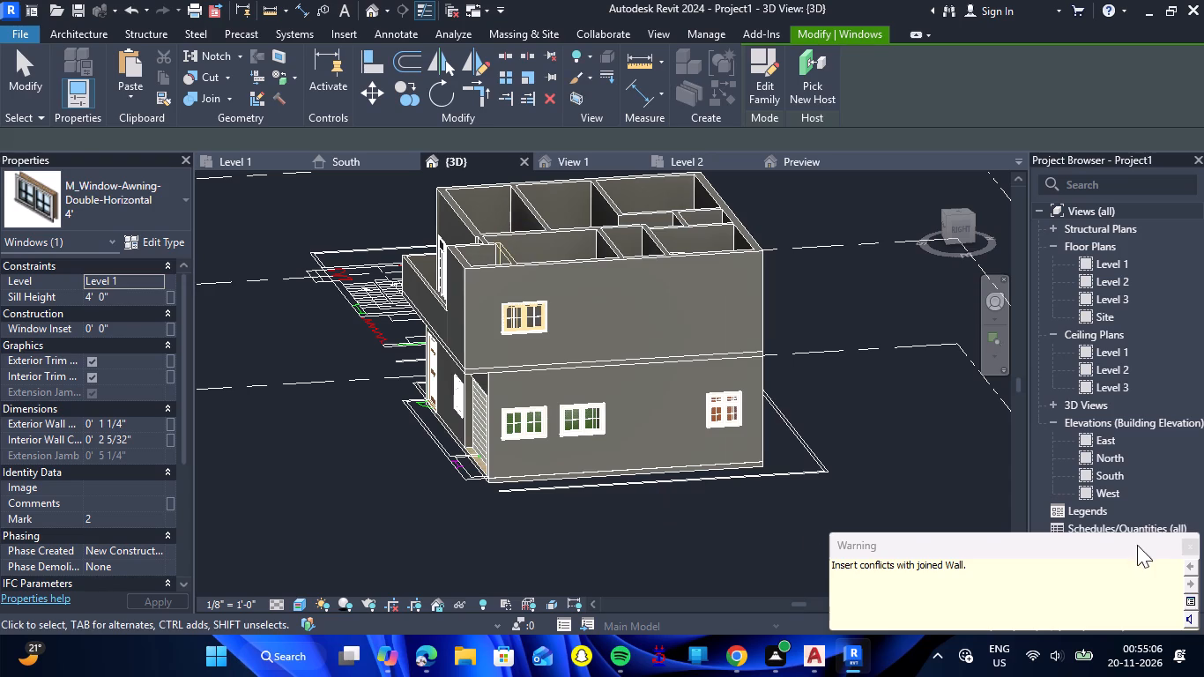
pyautogui.click(1185, 554)
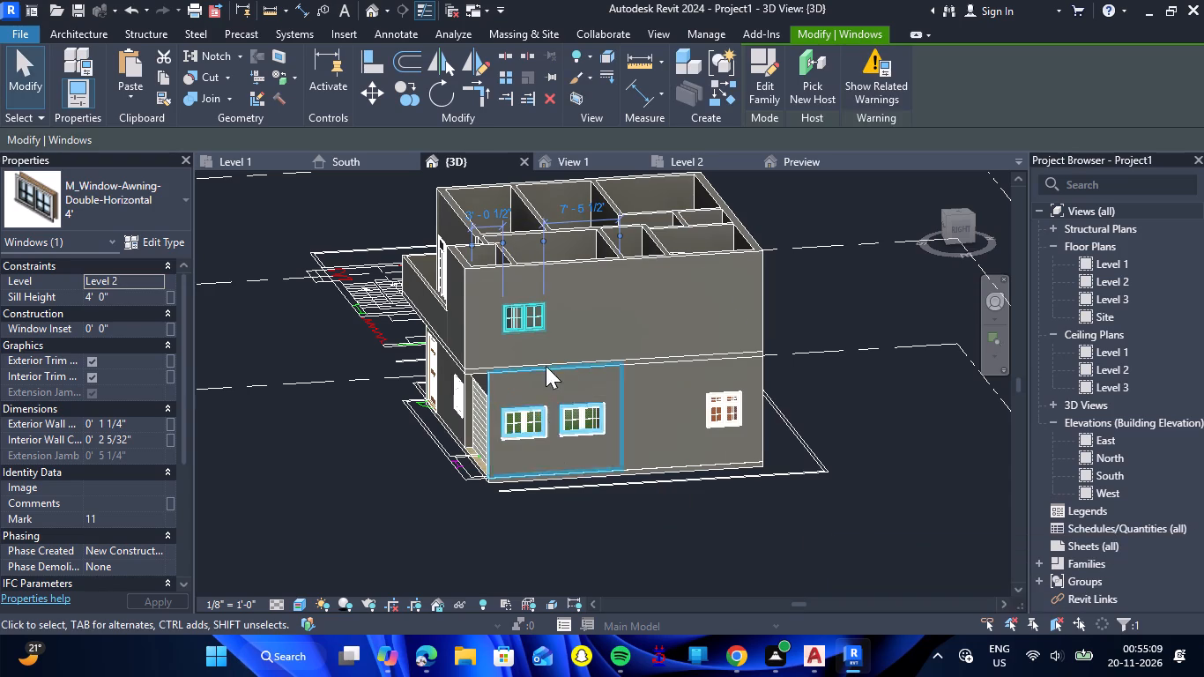
# In the Level 2 plan, nudge the pasted window north along the bedroom's east wall to about 3'-8 1/2" from the WC+BATH wall.
pyautogui.click(527, 329)
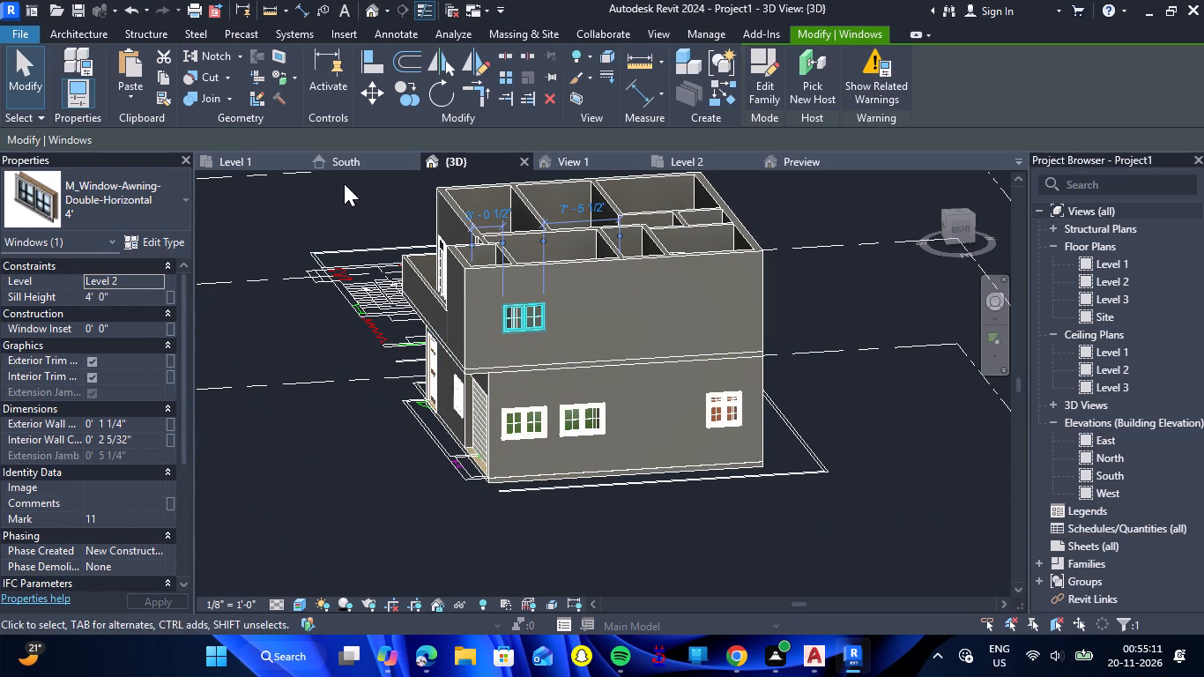
pyautogui.click(685, 161)
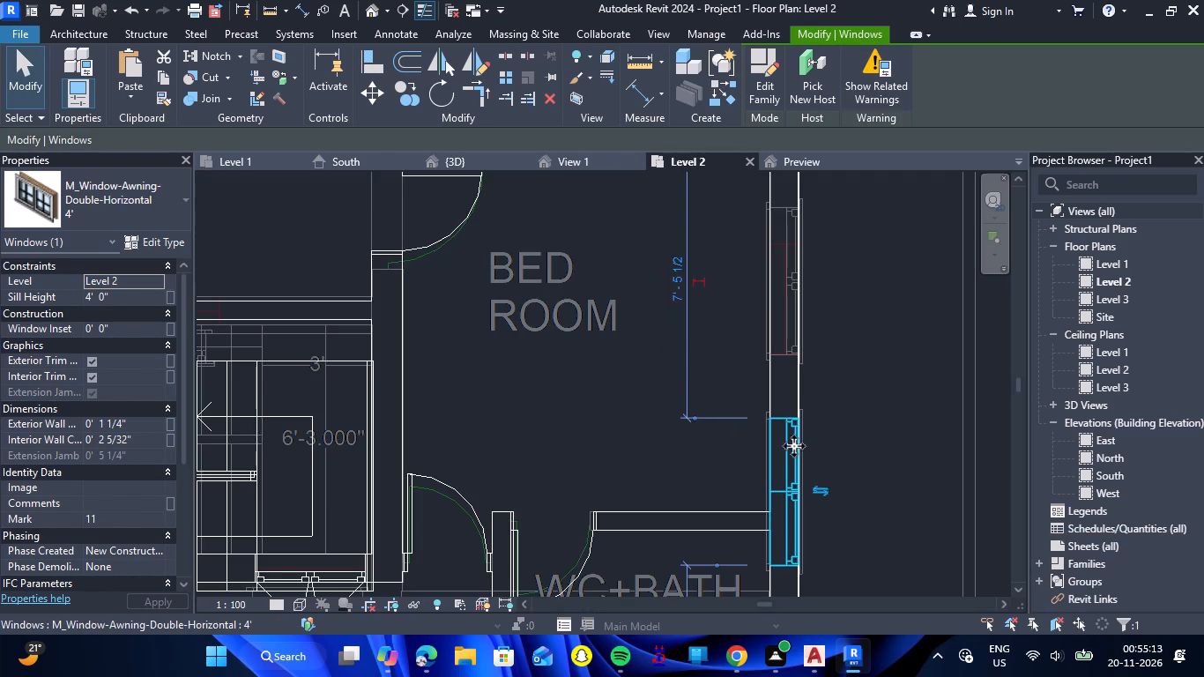
pyautogui.press('Up')
pyautogui.press('Up')
pyautogui.press('Up')
pyautogui.press('Up')
pyautogui.press('Up')
pyautogui.press('Up')
pyautogui.press('Up')
pyautogui.press('Up')
pyautogui.press('Up')
pyautogui.press('Up')
pyautogui.press('Up')
pyautogui.press('Up')
pyautogui.press('Up')
pyautogui.press('Up')
pyautogui.press('Up')
pyautogui.press('Up')
pyautogui.press('Up')
pyautogui.press('Up')
pyautogui.press('Up')
pyautogui.press('Up')
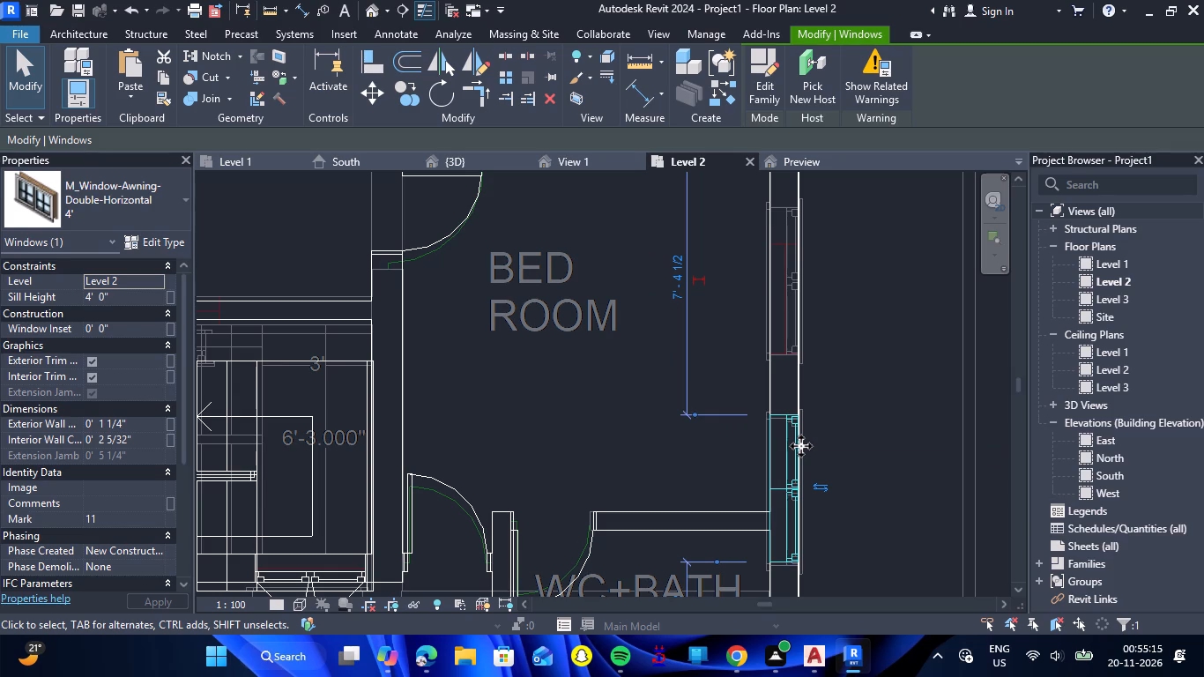
pyautogui.press('Up')
pyautogui.press('Up')
pyautogui.press('Up')
pyautogui.press('Up')
pyautogui.press('Up')
pyautogui.press('Up')
pyautogui.press('Up')
pyautogui.press('Up')
pyautogui.press('Up')
pyautogui.press('Up')
pyautogui.press('Up')
pyautogui.press('Up')
pyautogui.press('Up')
pyautogui.press('Up')
pyautogui.press('Up')
pyautogui.press('Up')
pyautogui.press('Up')
pyautogui.press('Up')
pyautogui.press('Up')
pyautogui.press('Up')
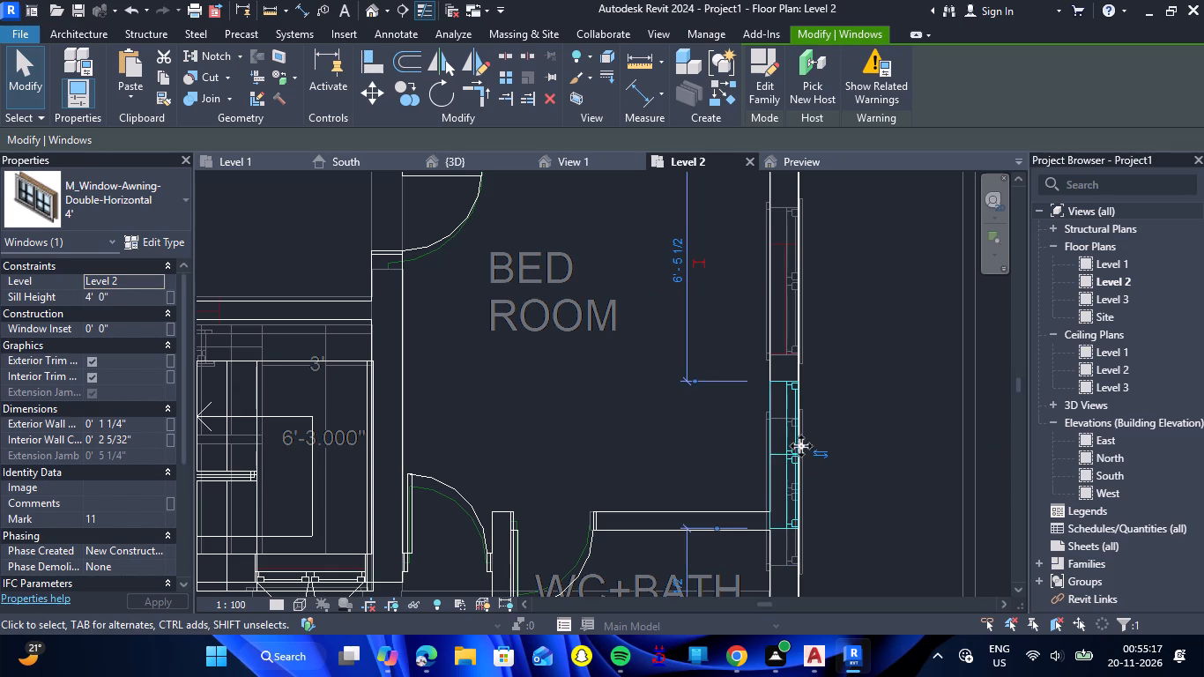
pyautogui.press('Up')
pyautogui.press('Up')
pyautogui.press('Up')
pyautogui.press('Up')
pyautogui.press('Up')
pyautogui.press('Up')
pyautogui.press('Up')
pyautogui.press('Up')
pyautogui.press('Up')
pyautogui.press('Up')
pyautogui.press('Up')
pyautogui.press('Up')
pyautogui.press('Up')
pyautogui.press('Up')
pyautogui.press('Up')
pyautogui.press('Up')
pyautogui.press('Up')
pyautogui.press('Up')
pyautogui.press('Up')
pyautogui.press('Up')
pyautogui.press('Up')
pyautogui.press('Up')
pyautogui.press('Up')
pyautogui.press('Up')
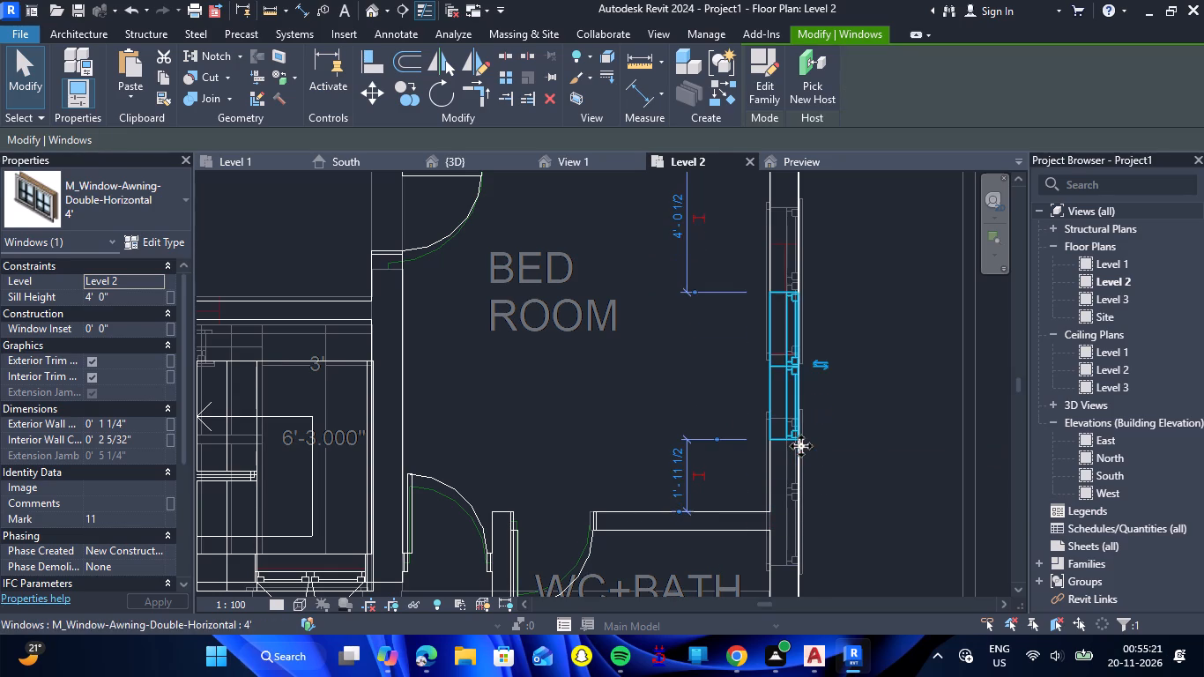
pyautogui.press('Up')
pyautogui.press('Up')
pyautogui.press('Up')
pyautogui.press('Up')
pyautogui.press('Up')
pyautogui.press('Up')
pyautogui.press('Up')
pyautogui.press('Up')
pyautogui.press('Up')
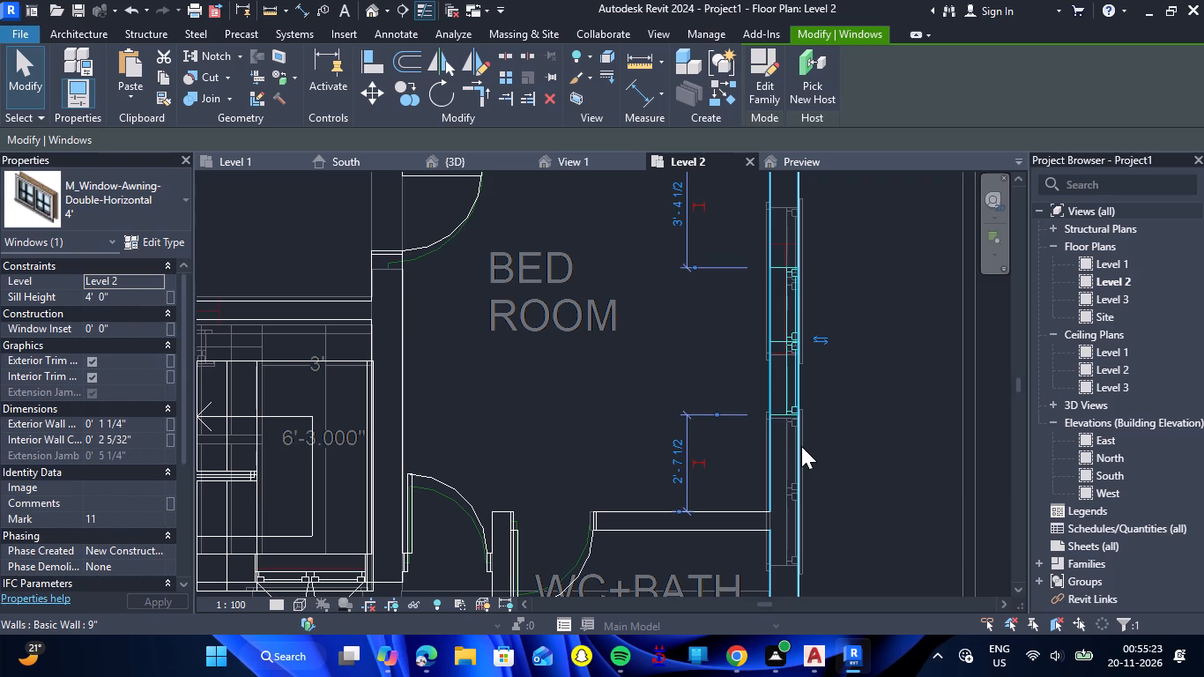
pyautogui.press('Up')
pyautogui.press('Up')
pyautogui.press('Up')
pyautogui.press('Up')
pyautogui.press('Up')
pyautogui.press('Up')
pyautogui.press('Up')
pyautogui.press('Up')
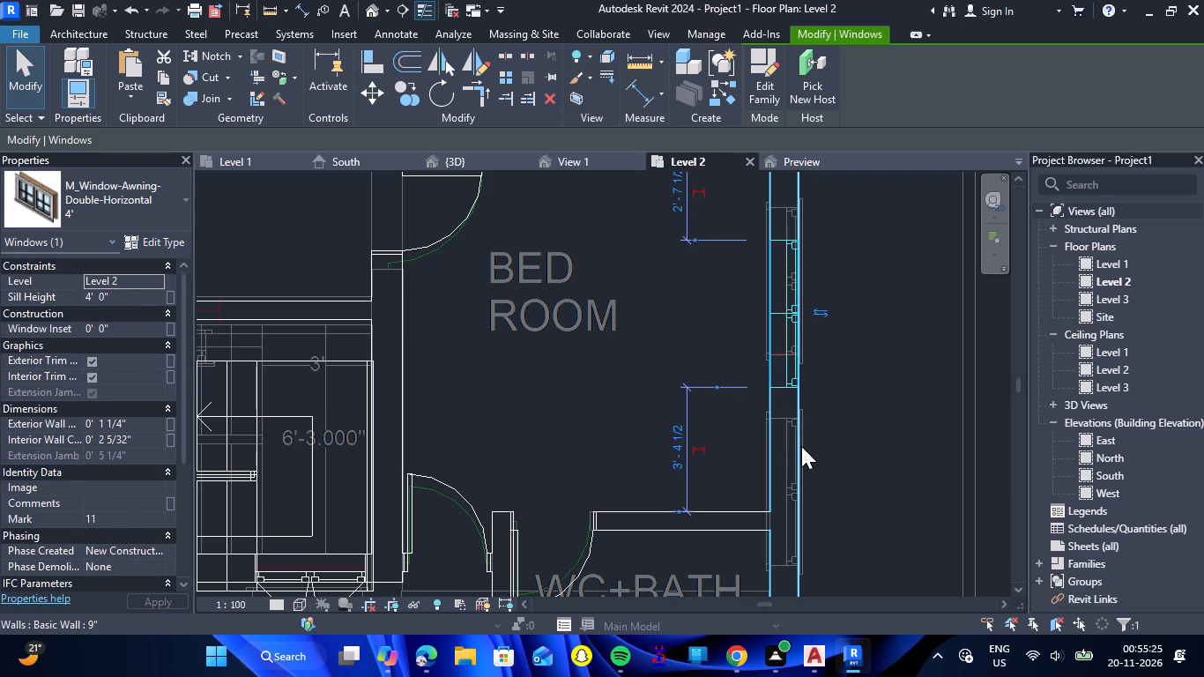
pyautogui.press('Up')
pyautogui.press('Up')
pyautogui.press('Up')
pyautogui.press('Up')
pyautogui.press('Up')
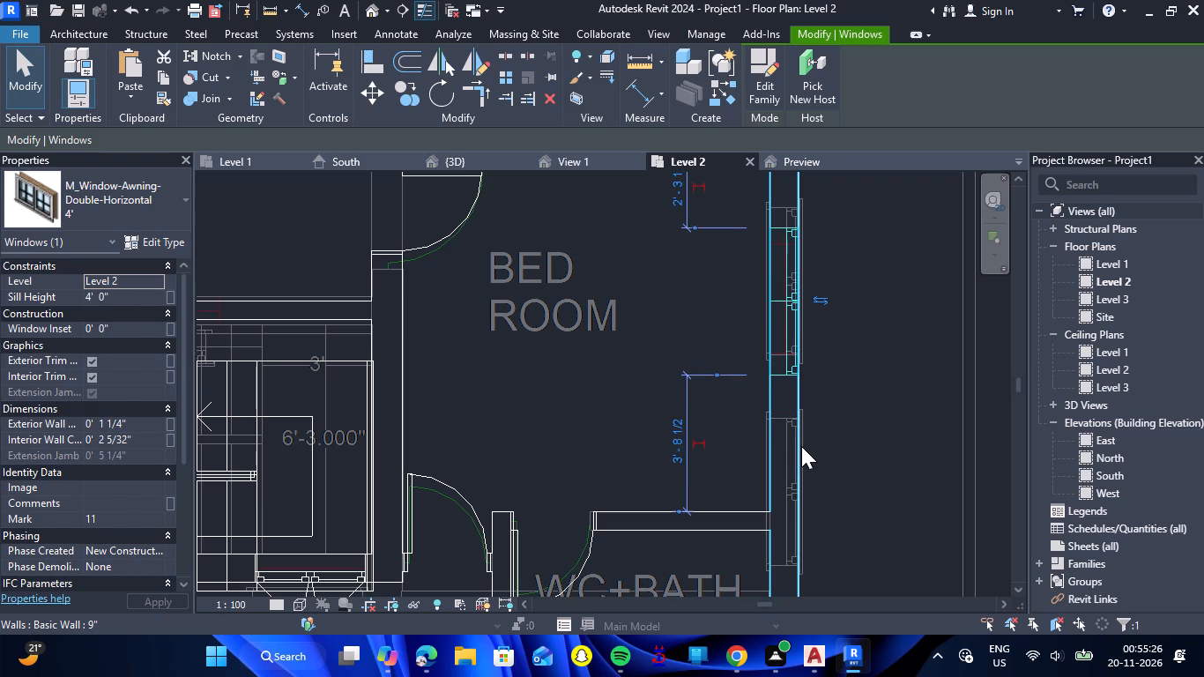
pyautogui.press('Down')
pyautogui.press('Down')
pyautogui.press('Up')
pyautogui.click(878, 376)
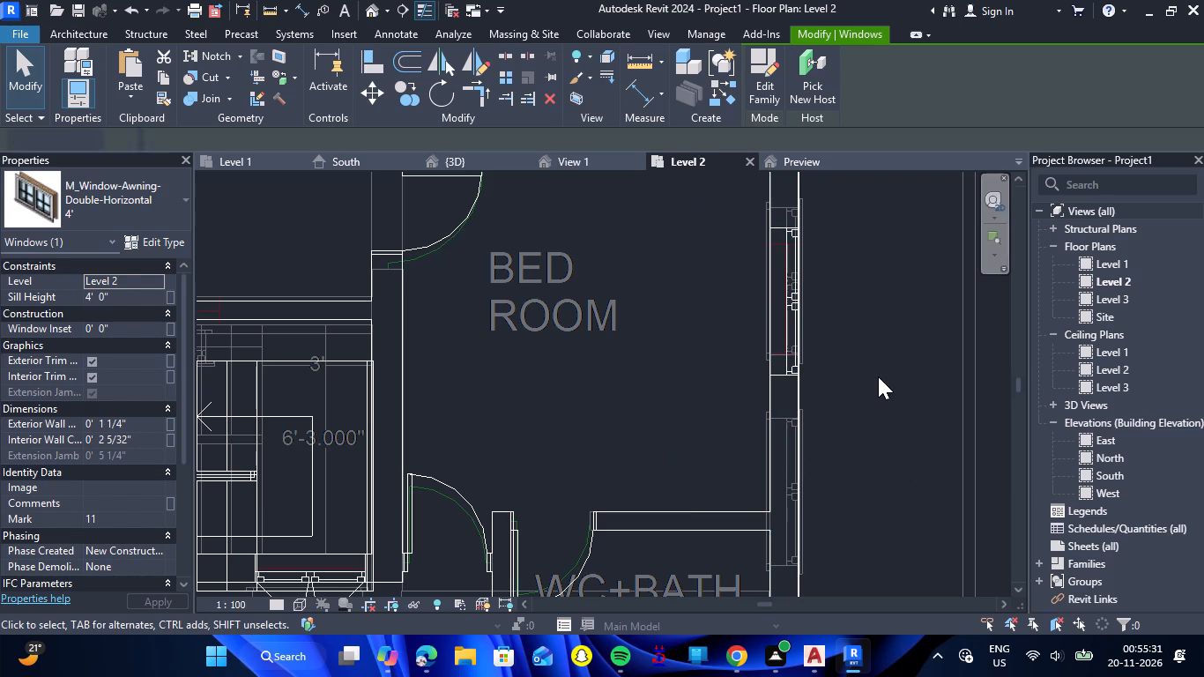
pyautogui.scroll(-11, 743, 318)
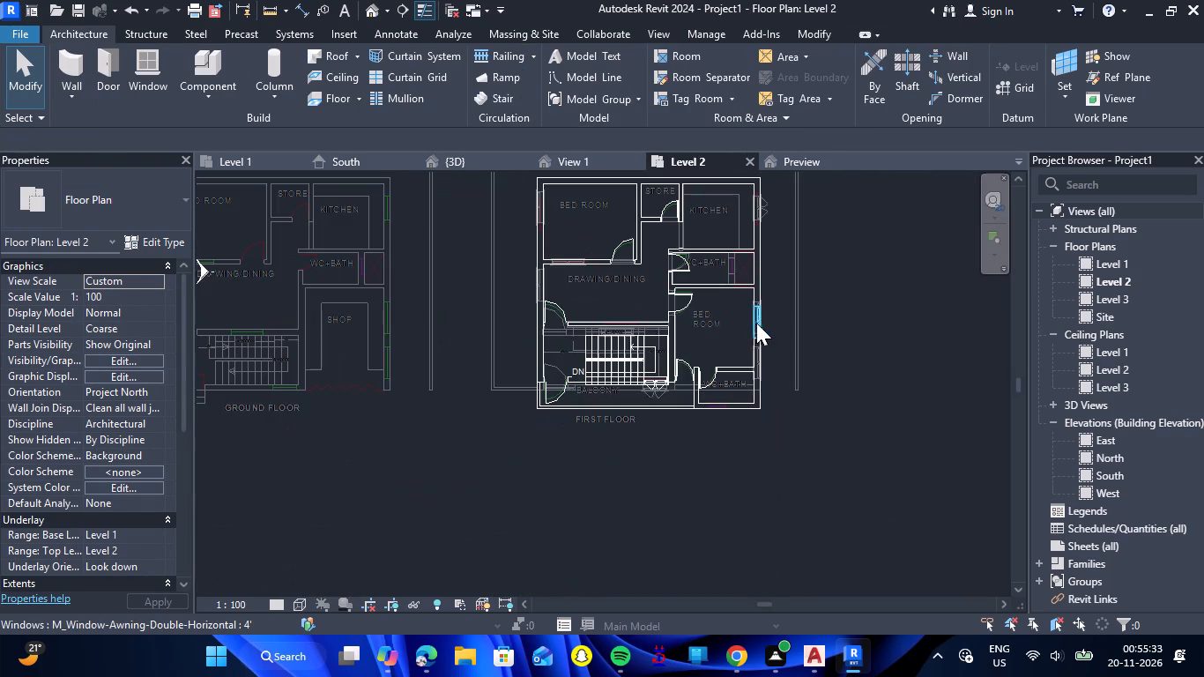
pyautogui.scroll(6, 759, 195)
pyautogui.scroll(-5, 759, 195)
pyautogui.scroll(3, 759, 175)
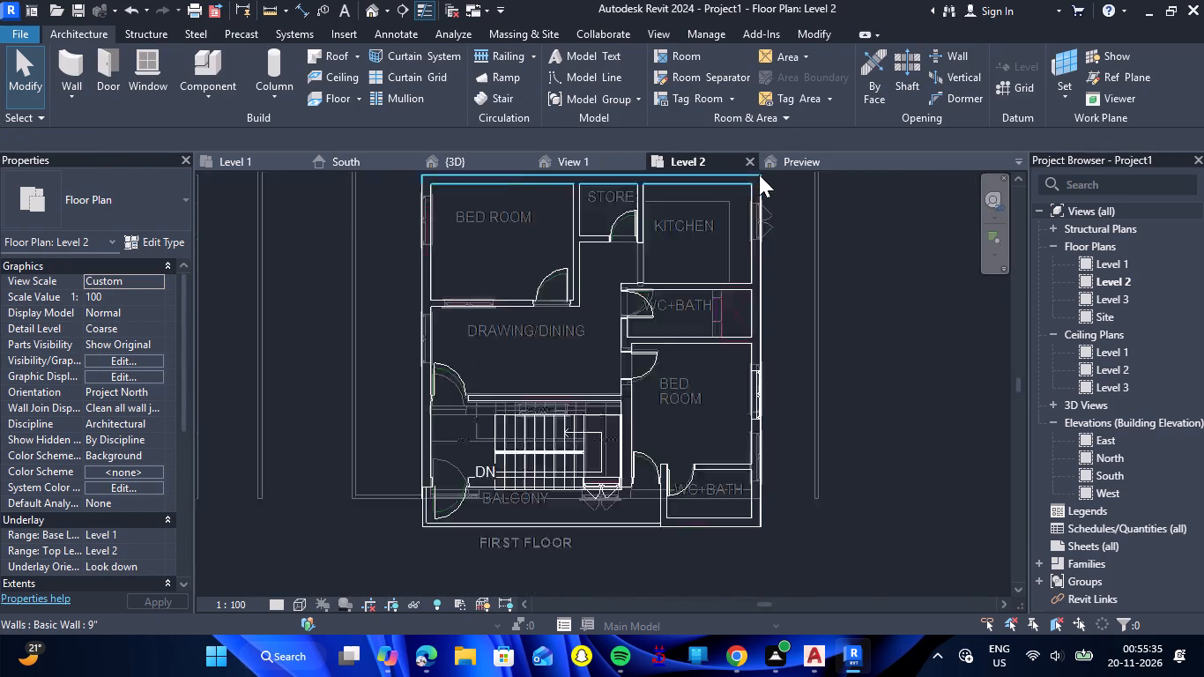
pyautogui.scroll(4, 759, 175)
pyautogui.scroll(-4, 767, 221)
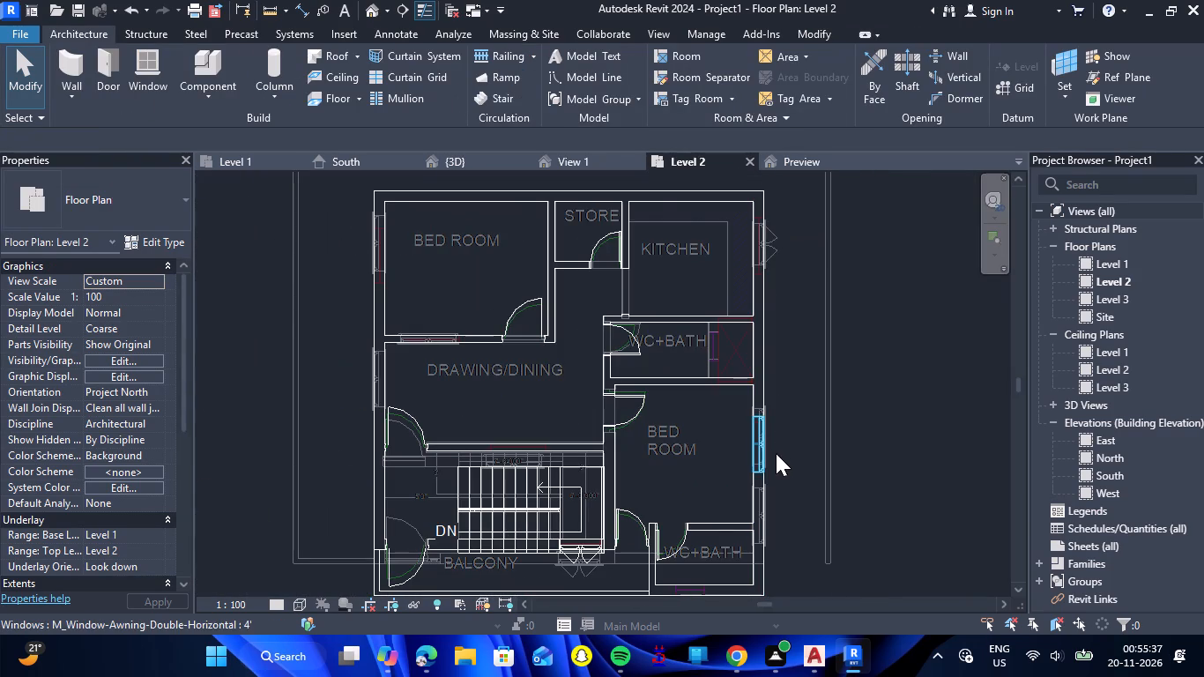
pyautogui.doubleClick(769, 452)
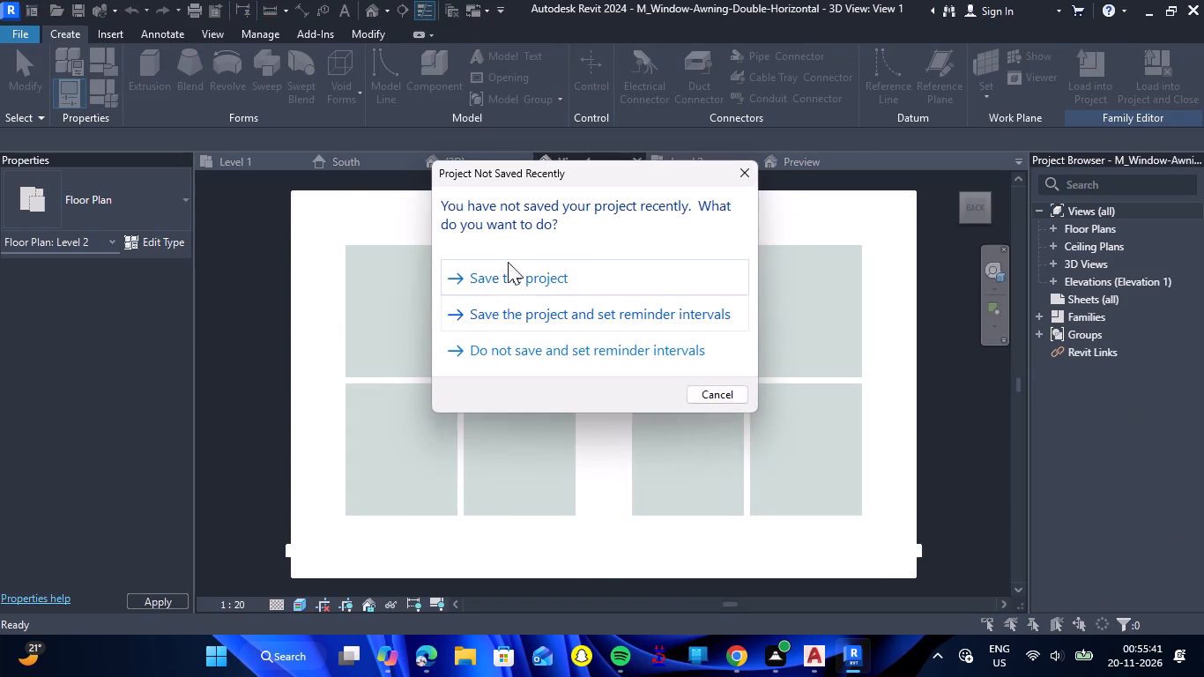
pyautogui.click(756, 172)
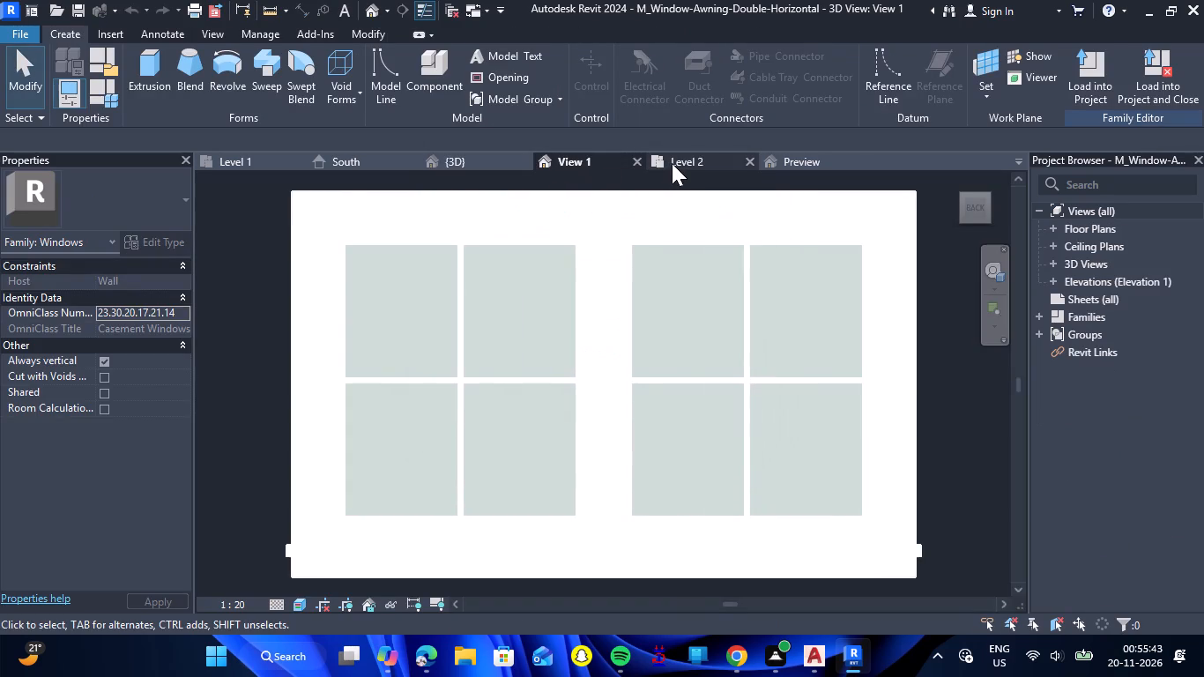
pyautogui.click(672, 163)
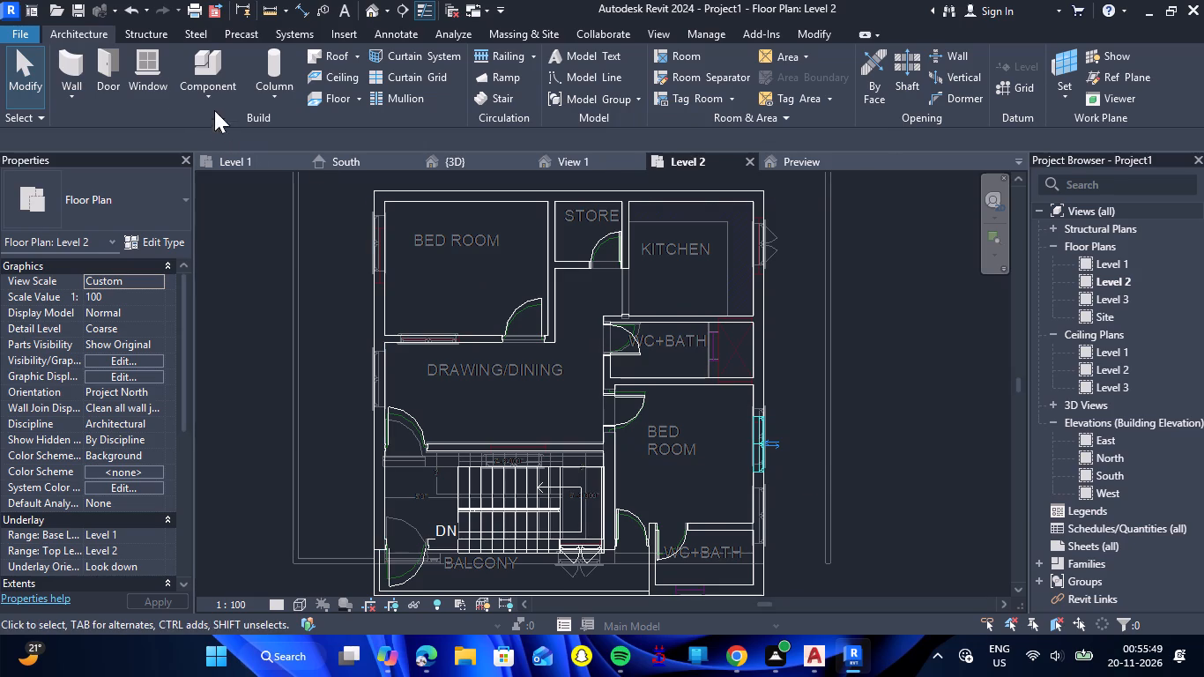
# Copy the awning window in the south-east bedroom's east wall and paste it into the kitchen's east wall.
pyautogui.click(807, 36)
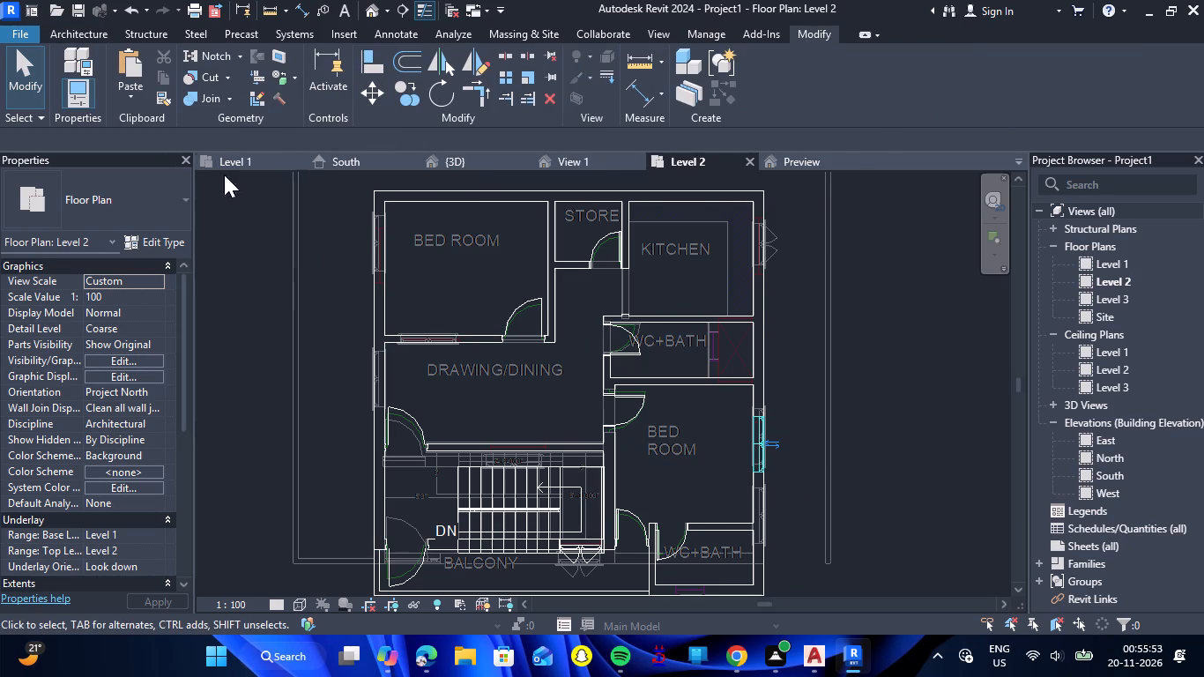
pyautogui.click(162, 75)
pyautogui.press('Escape')
pyautogui.press('Escape')
pyautogui.scroll(5, 771, 454)
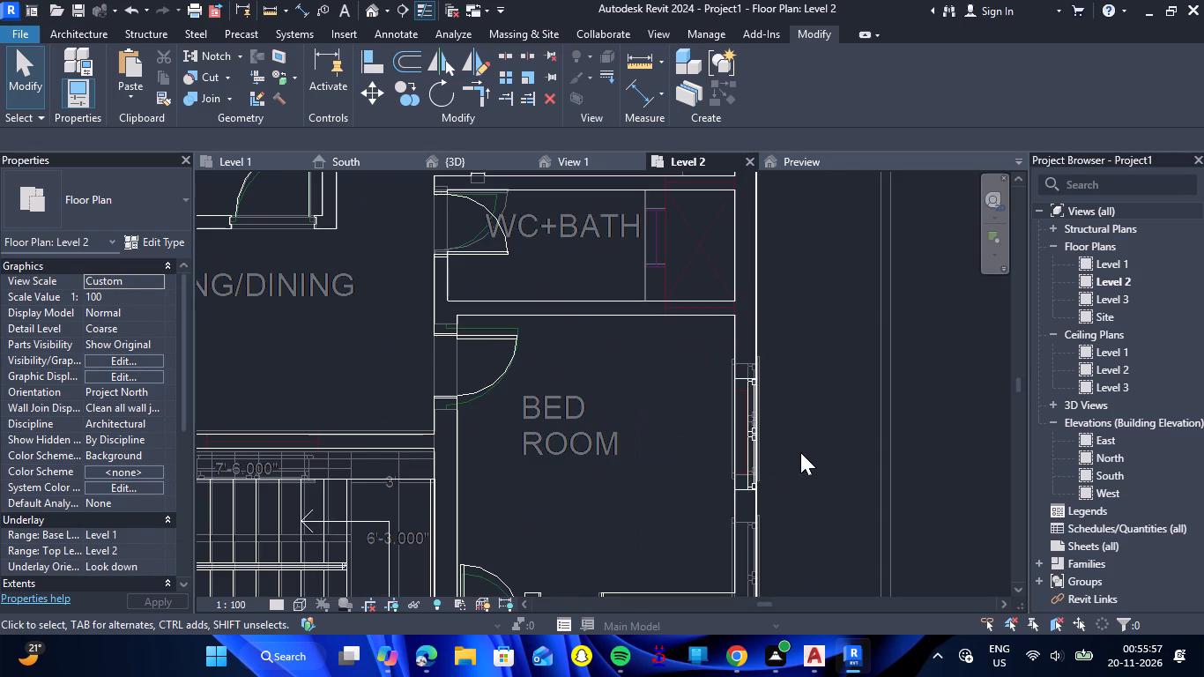
pyautogui.press('Escape')
pyautogui.click(745, 490)
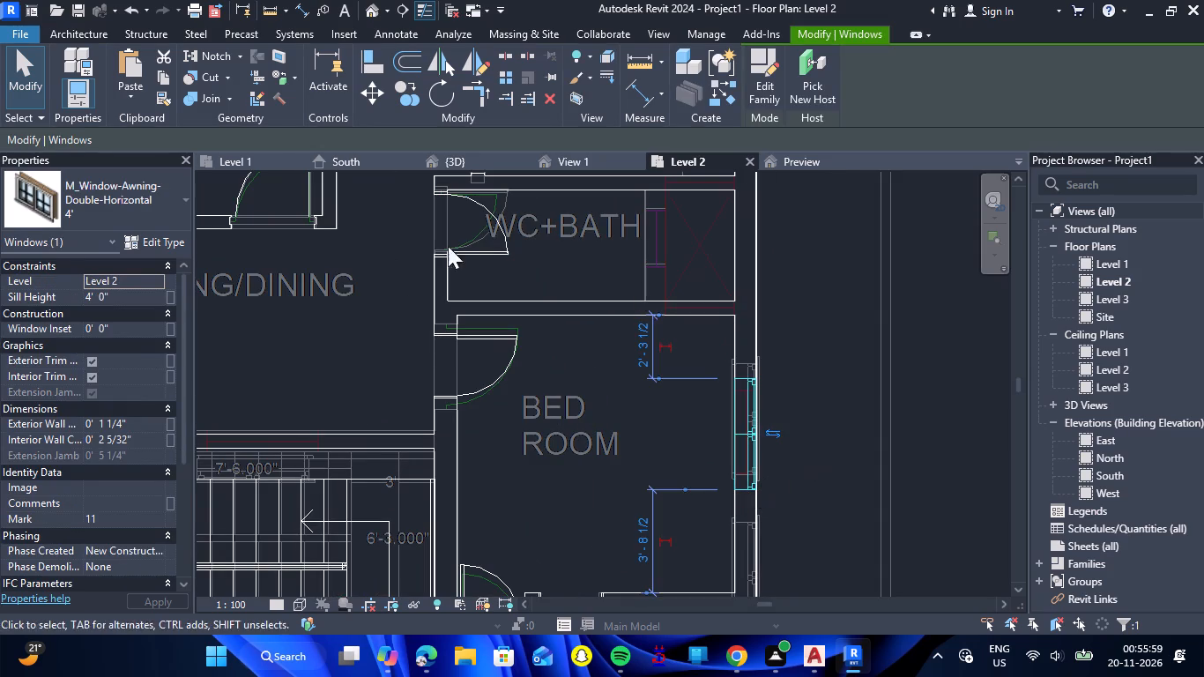
pyautogui.click(166, 76)
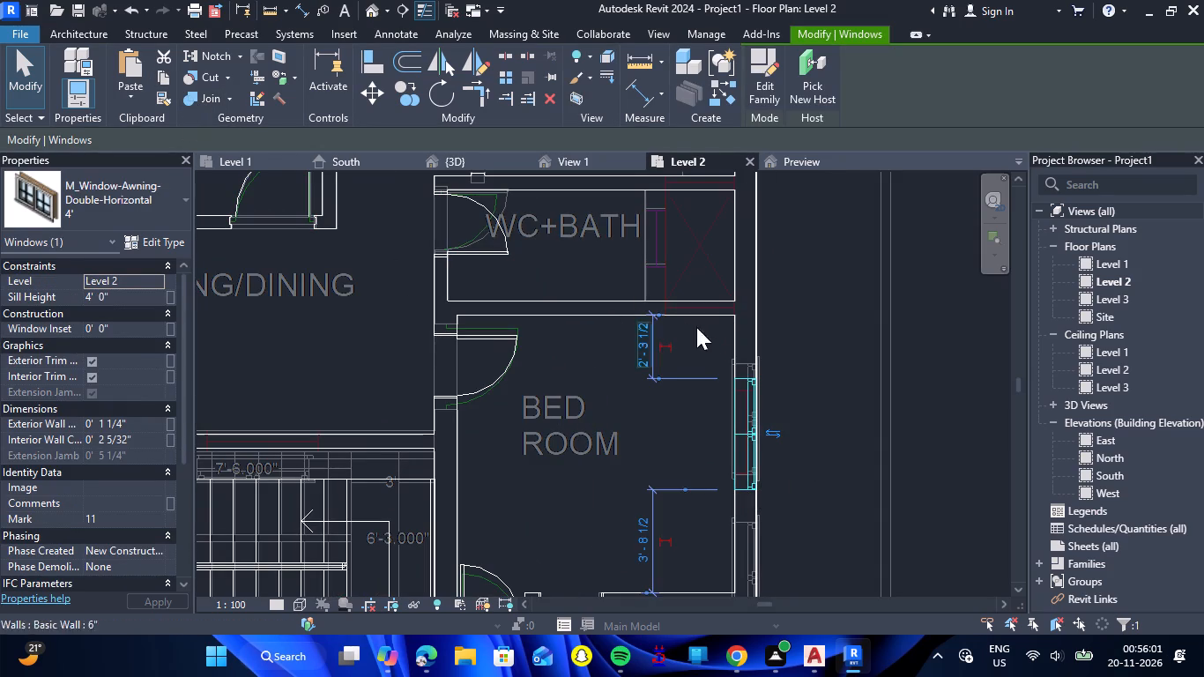
pyautogui.scroll(-8, 818, 352)
pyautogui.scroll(5, 809, 227)
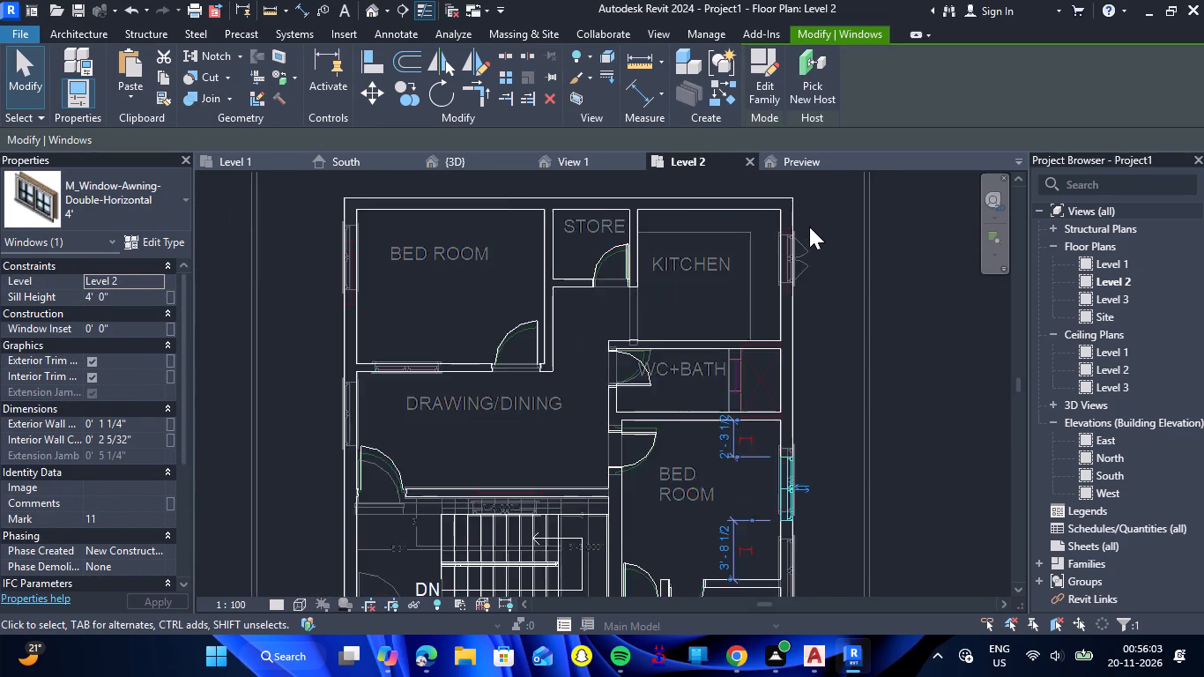
pyautogui.click(130, 74)
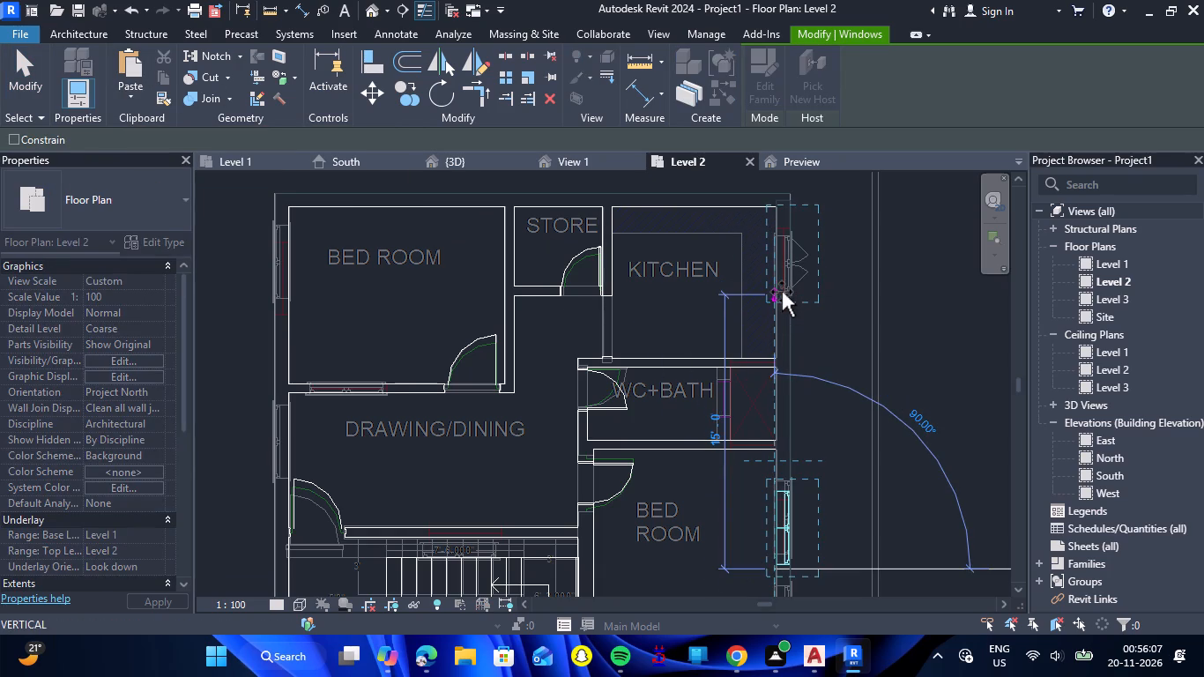
pyautogui.tripleClick(781, 292)
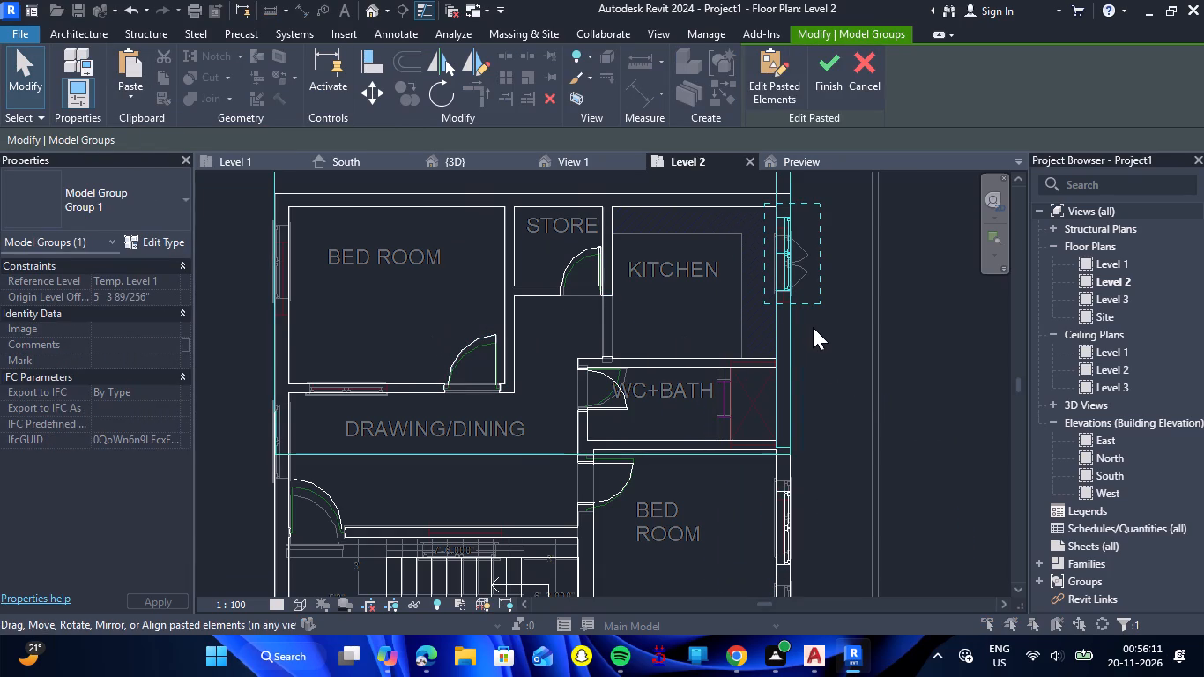
# Nudge the pasted kitchen window south along the east wall to about 3'-0 1/2" from the kitchen's south wall, and finish the paste.
pyautogui.scroll(1, 820, 325)
pyautogui.press('Down')
pyautogui.press('Down')
pyautogui.press('Down')
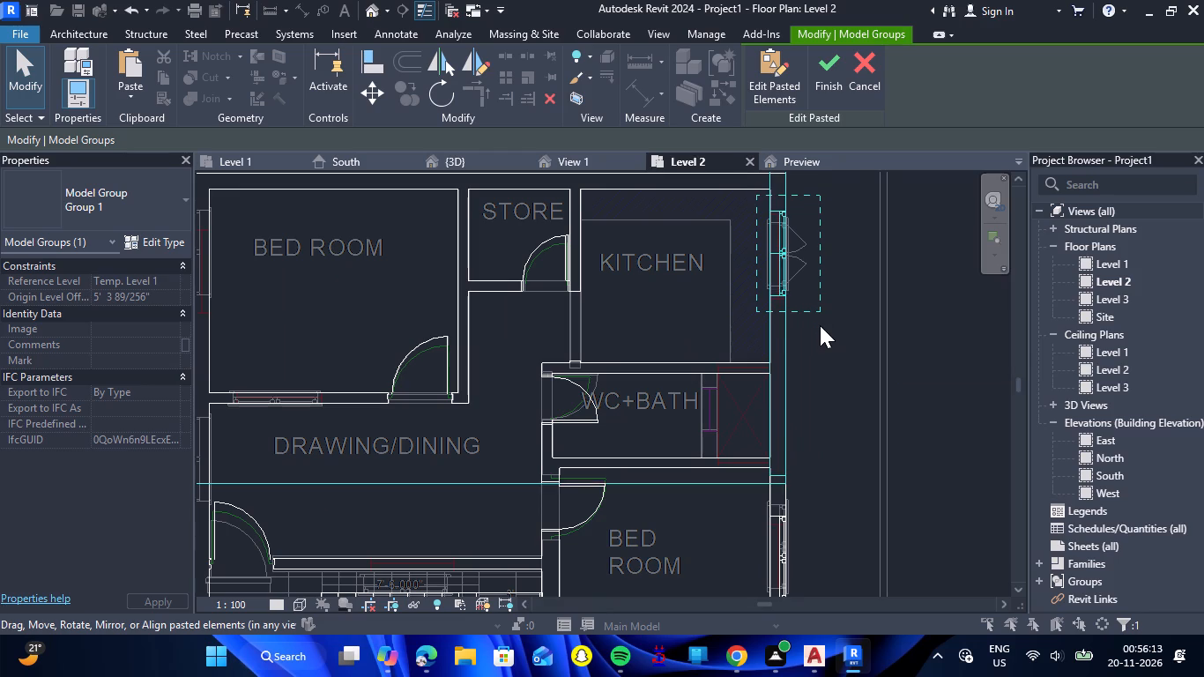
pyautogui.press('Down')
pyautogui.press('Escape')
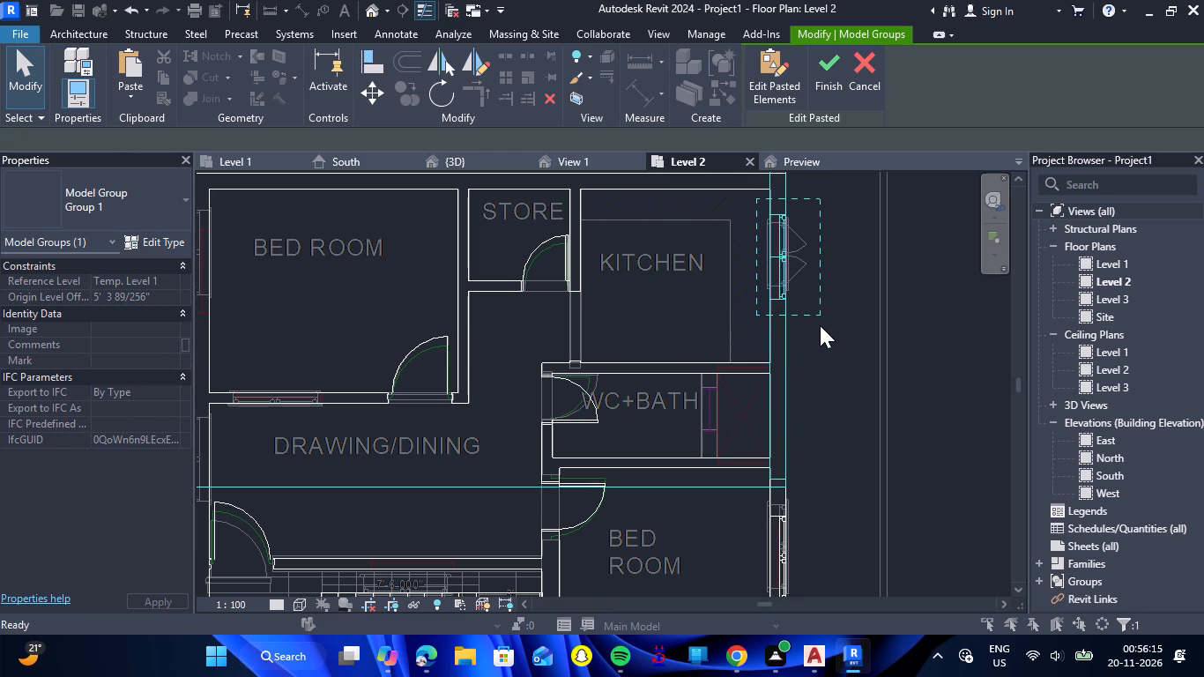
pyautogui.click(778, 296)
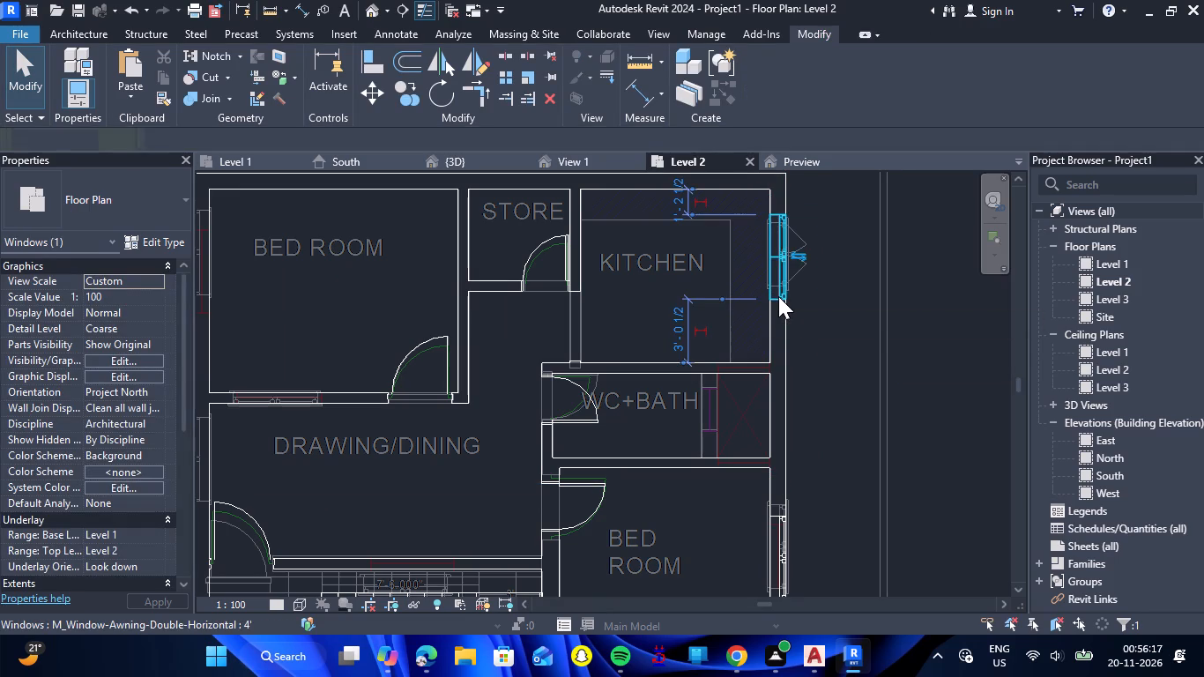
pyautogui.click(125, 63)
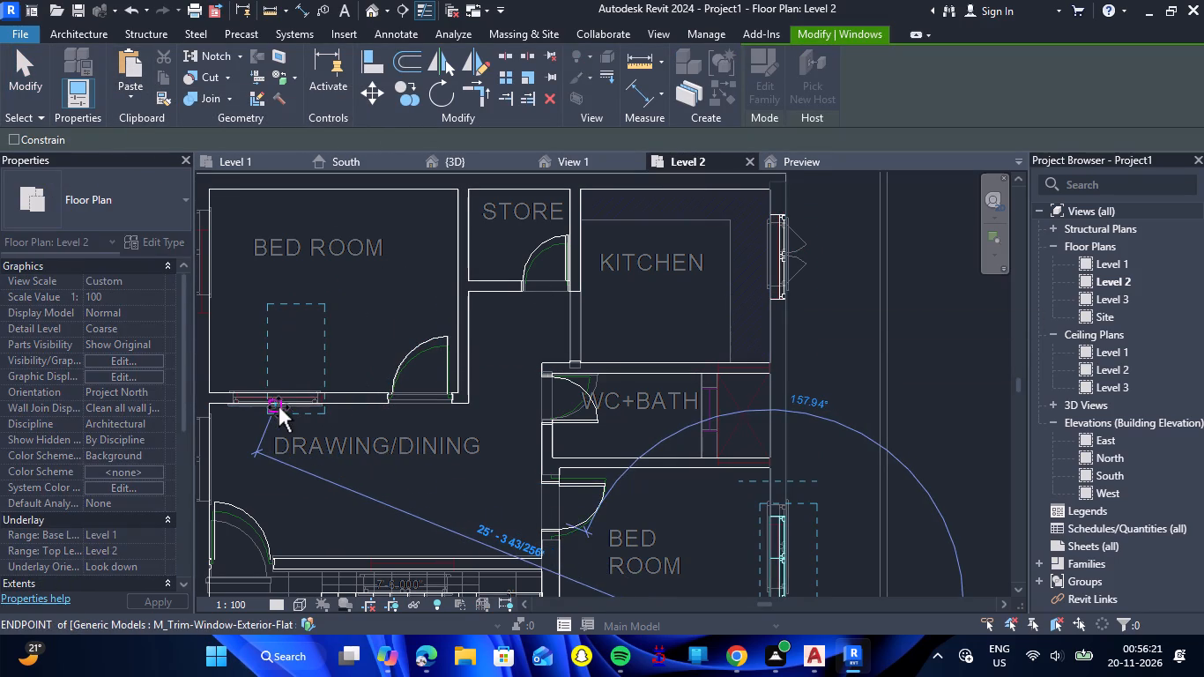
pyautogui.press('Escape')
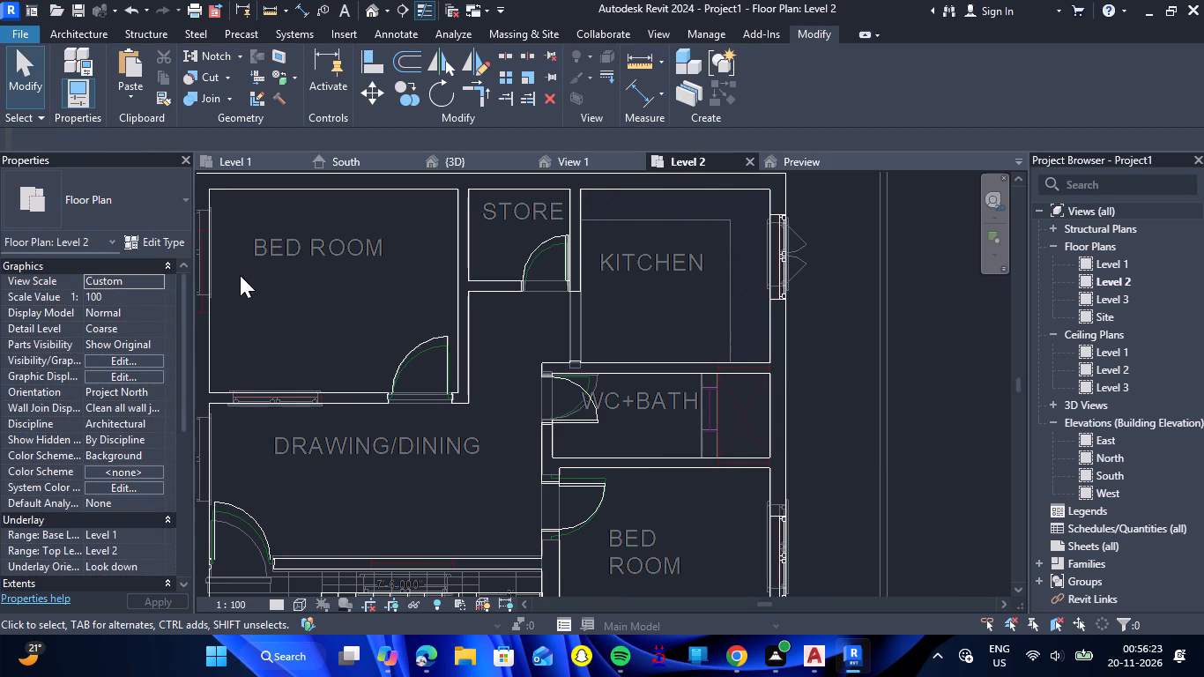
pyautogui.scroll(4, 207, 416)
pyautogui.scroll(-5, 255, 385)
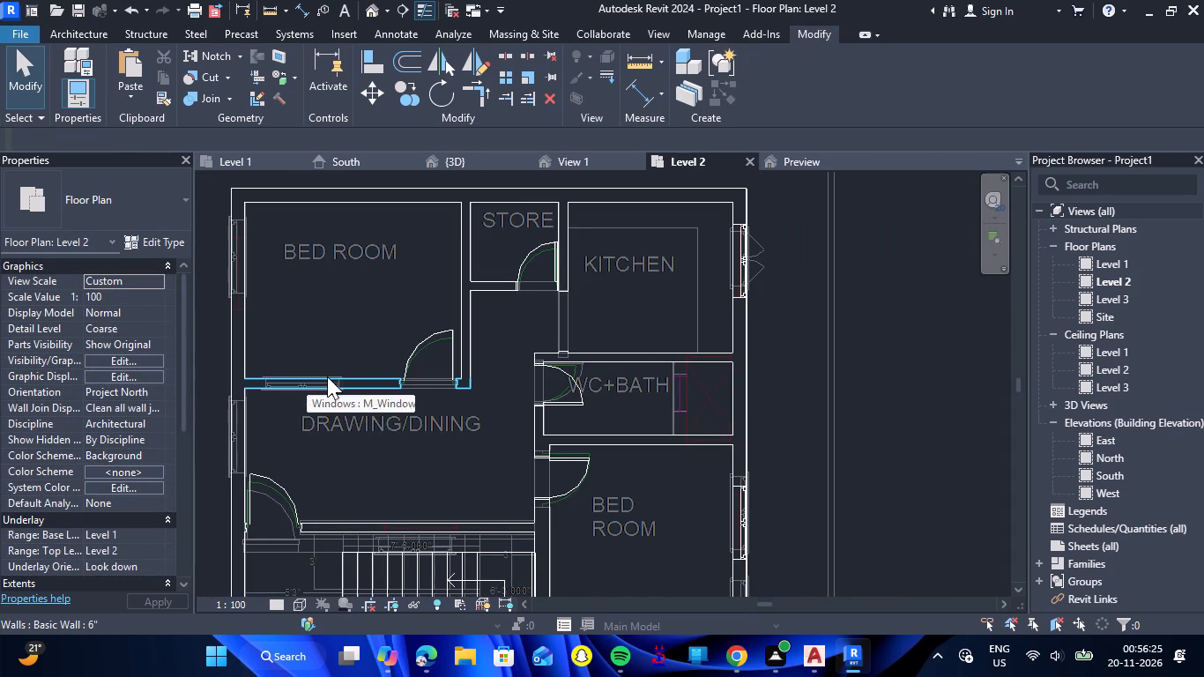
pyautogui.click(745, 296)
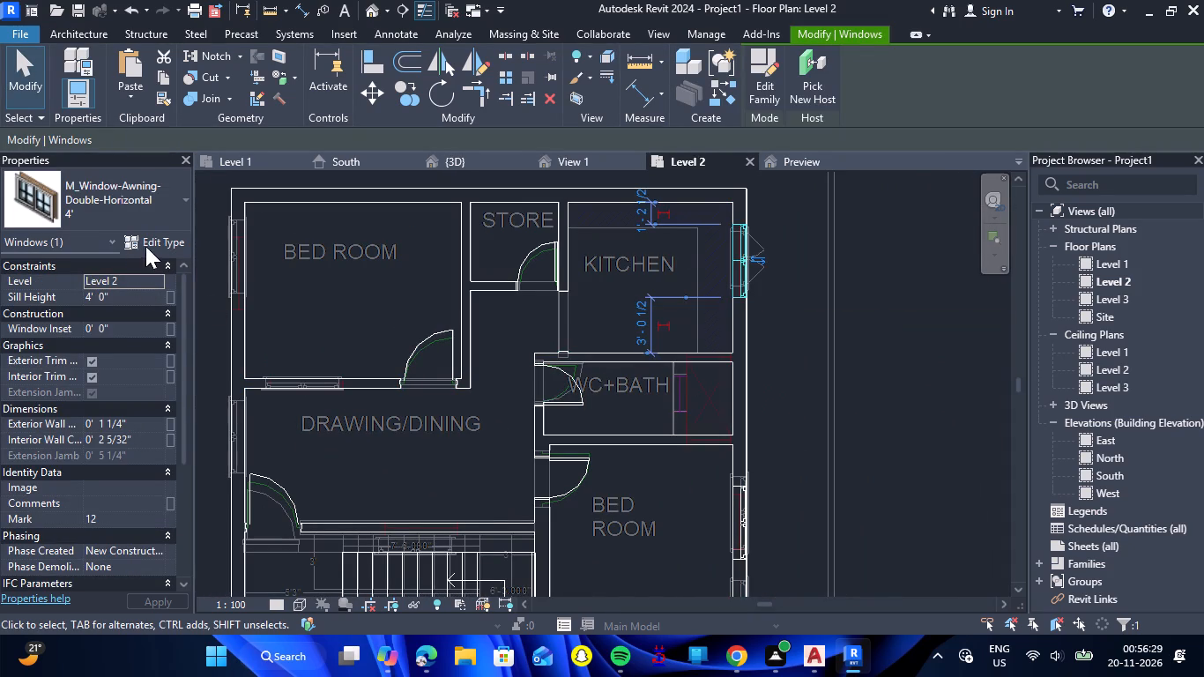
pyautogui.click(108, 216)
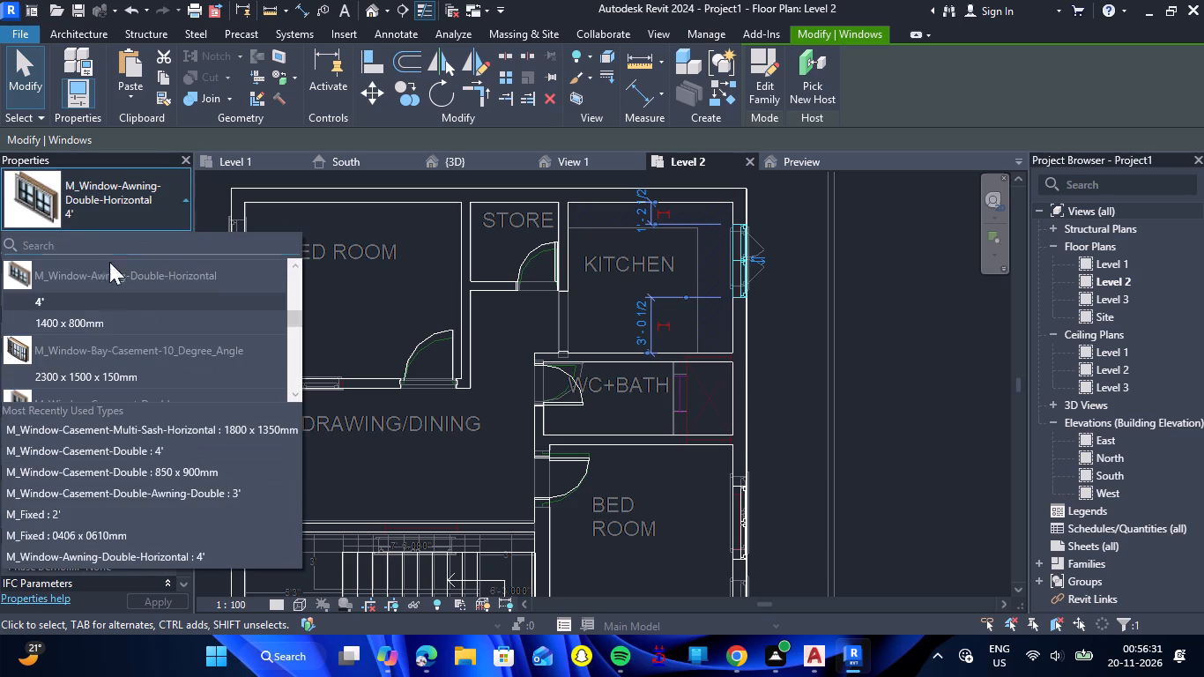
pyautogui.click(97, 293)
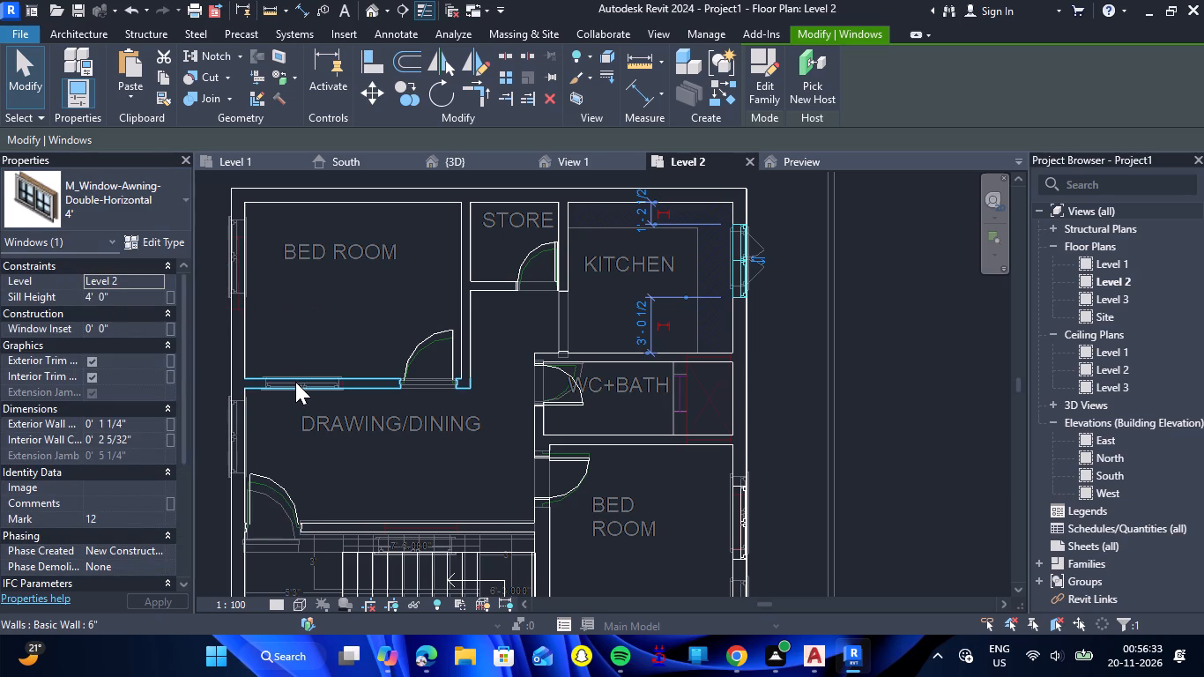
# Place an M_Window-Awning-Double-Horizontal 4' window in the wall between the north-west bedroom and drawing/dining, about 1'-2" from the west wall.
pyautogui.click(89, 33)
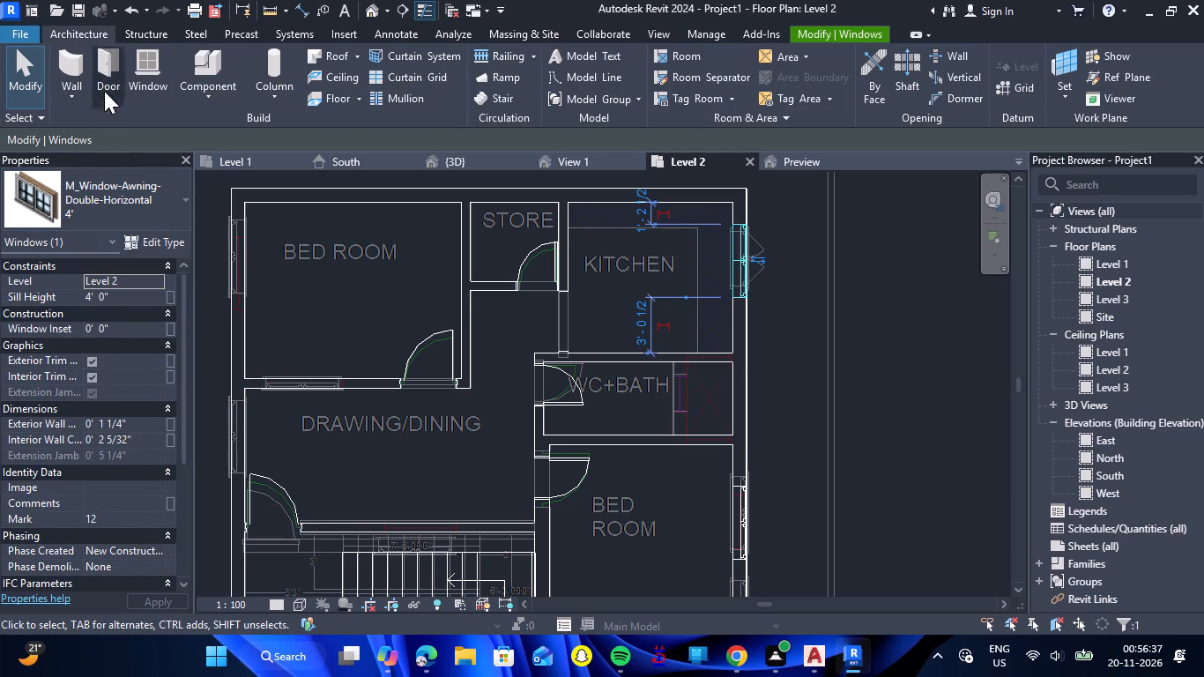
pyautogui.click(156, 85)
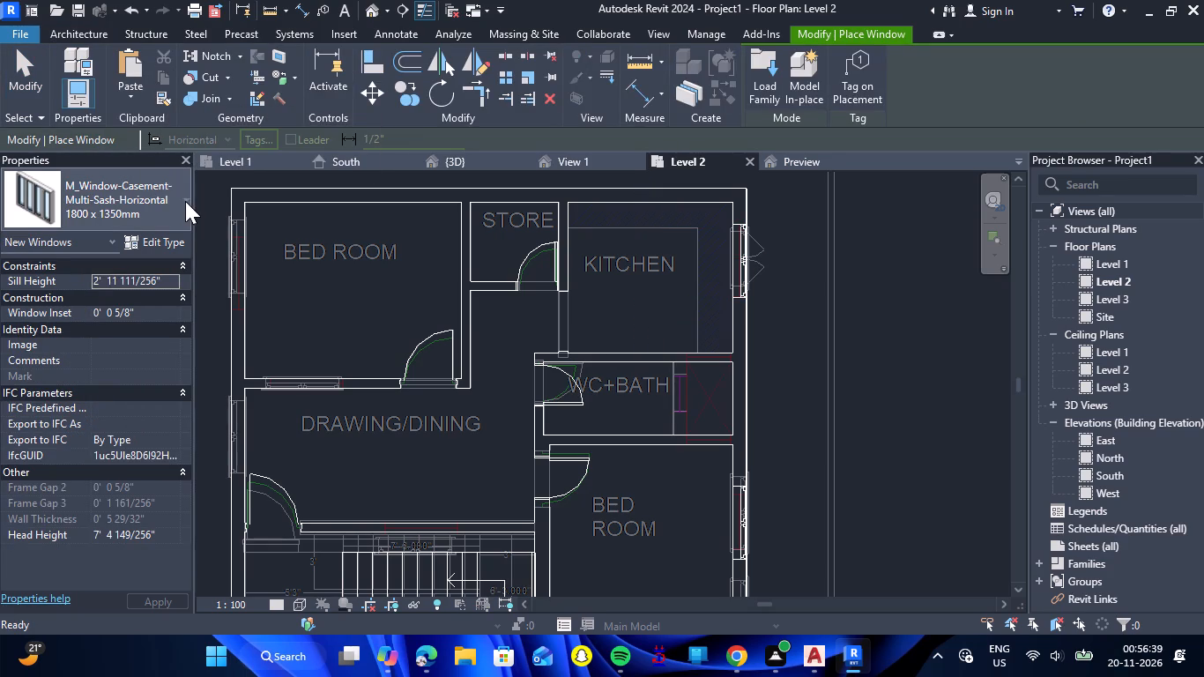
pyautogui.click(189, 201)
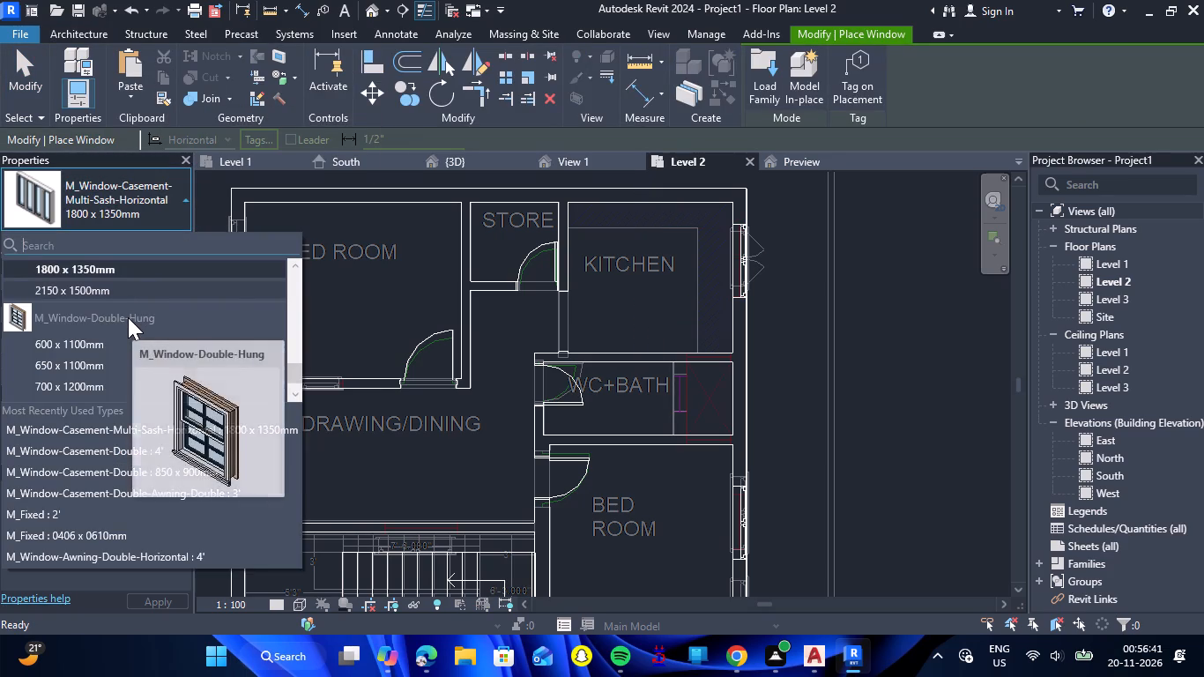
pyautogui.scroll(1, 128, 317)
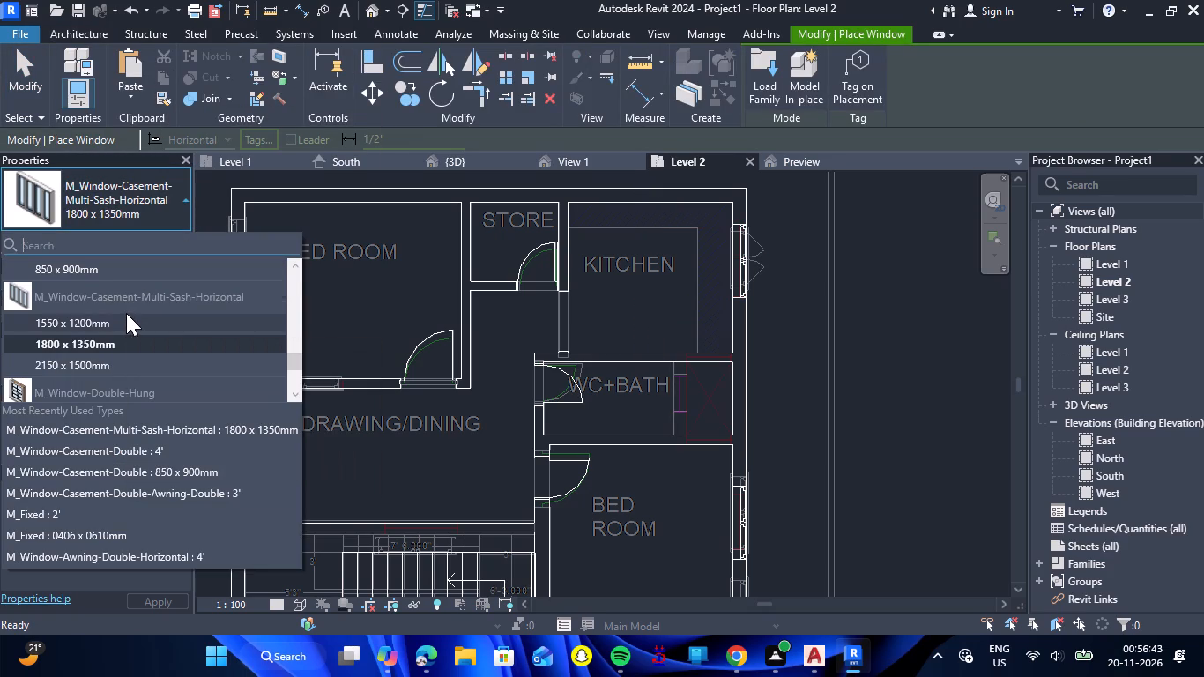
pyautogui.scroll(3, 126, 312)
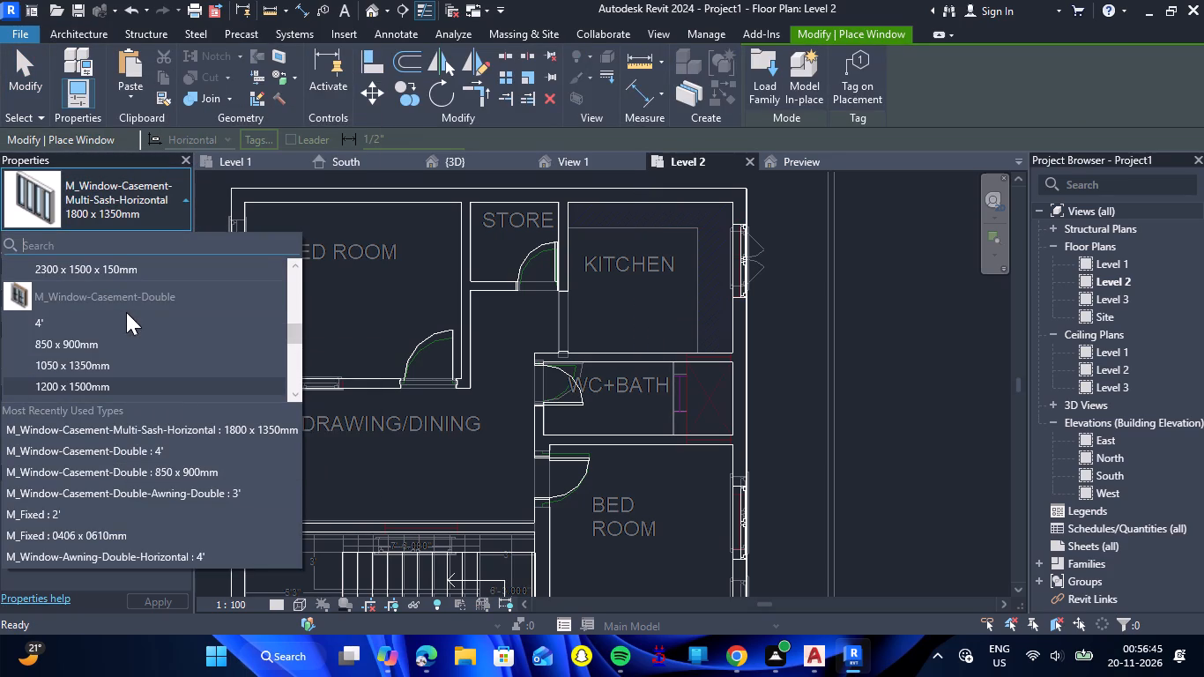
pyautogui.scroll(2, 92, 319)
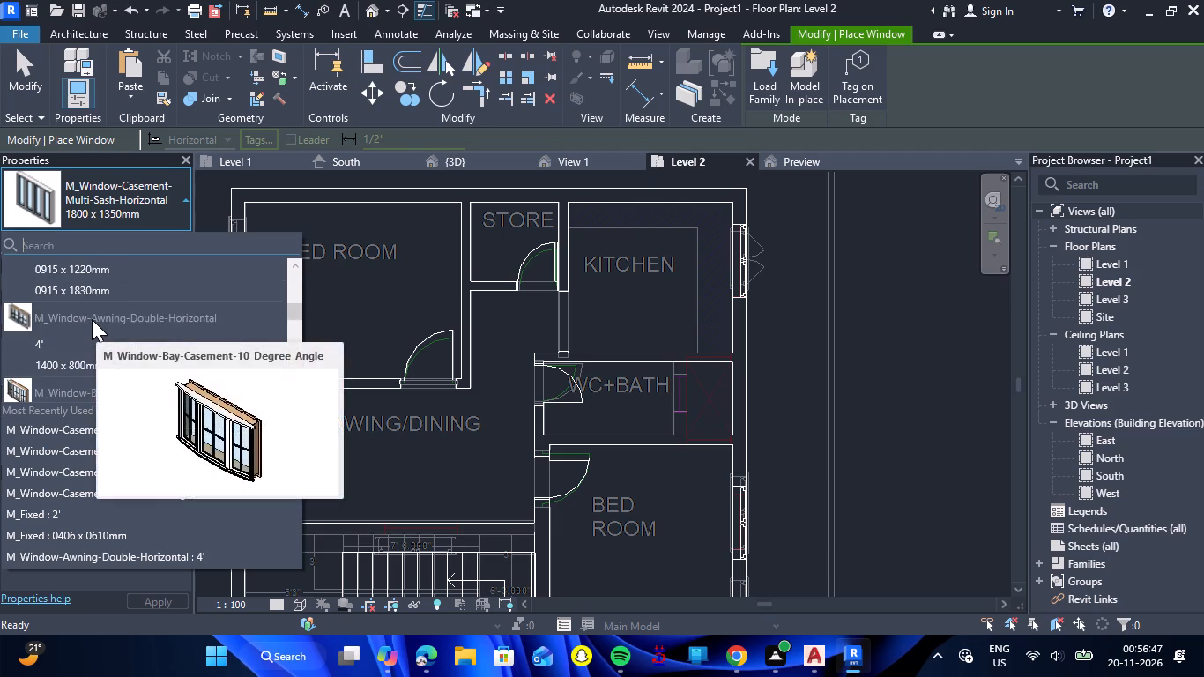
pyautogui.scroll(1, 92, 319)
pyautogui.scroll(-1, 92, 317)
pyautogui.doubleClick(58, 339)
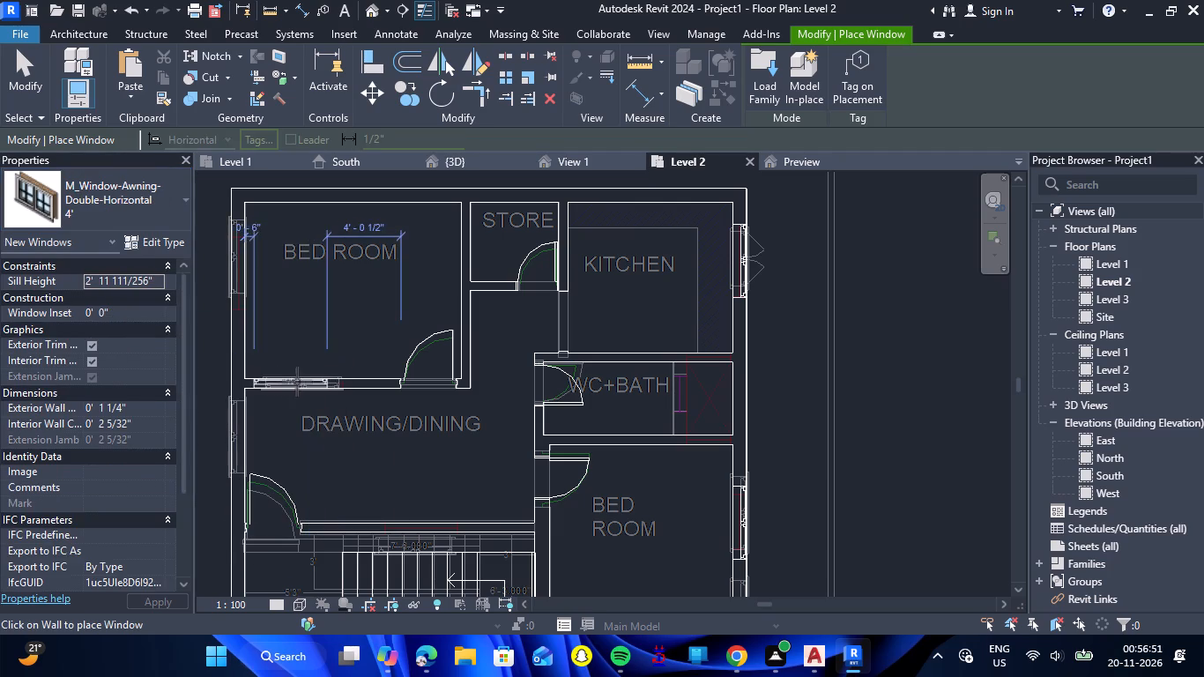
pyautogui.scroll(6, 297, 383)
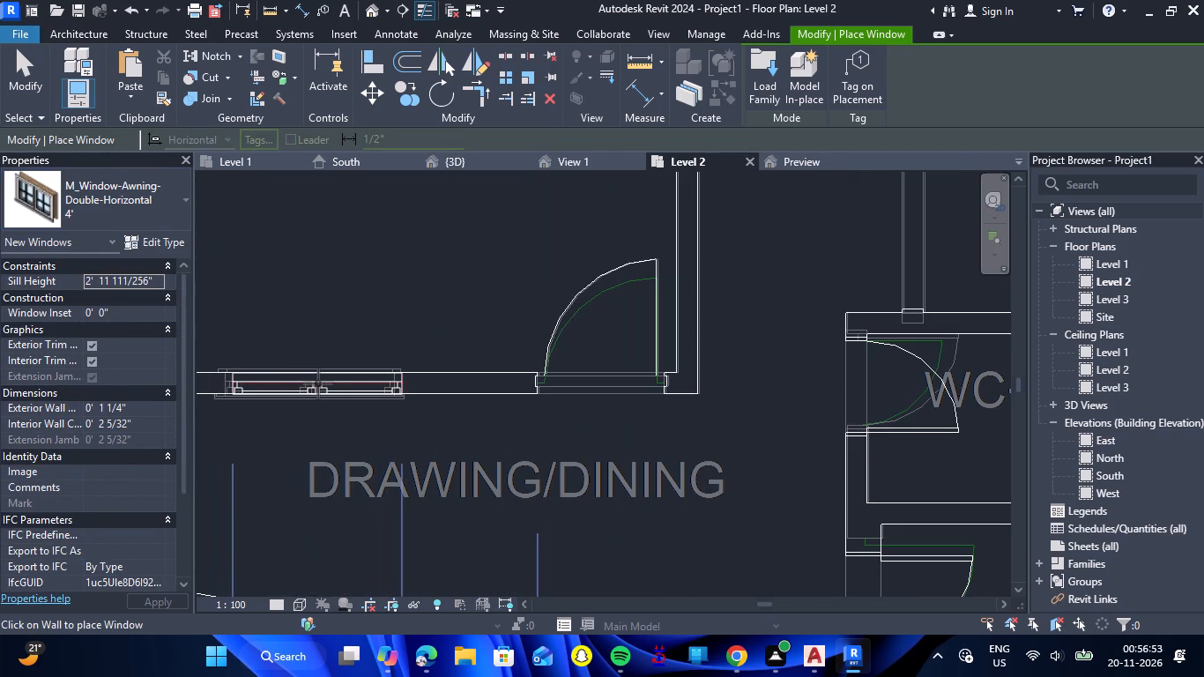
pyautogui.click(311, 384)
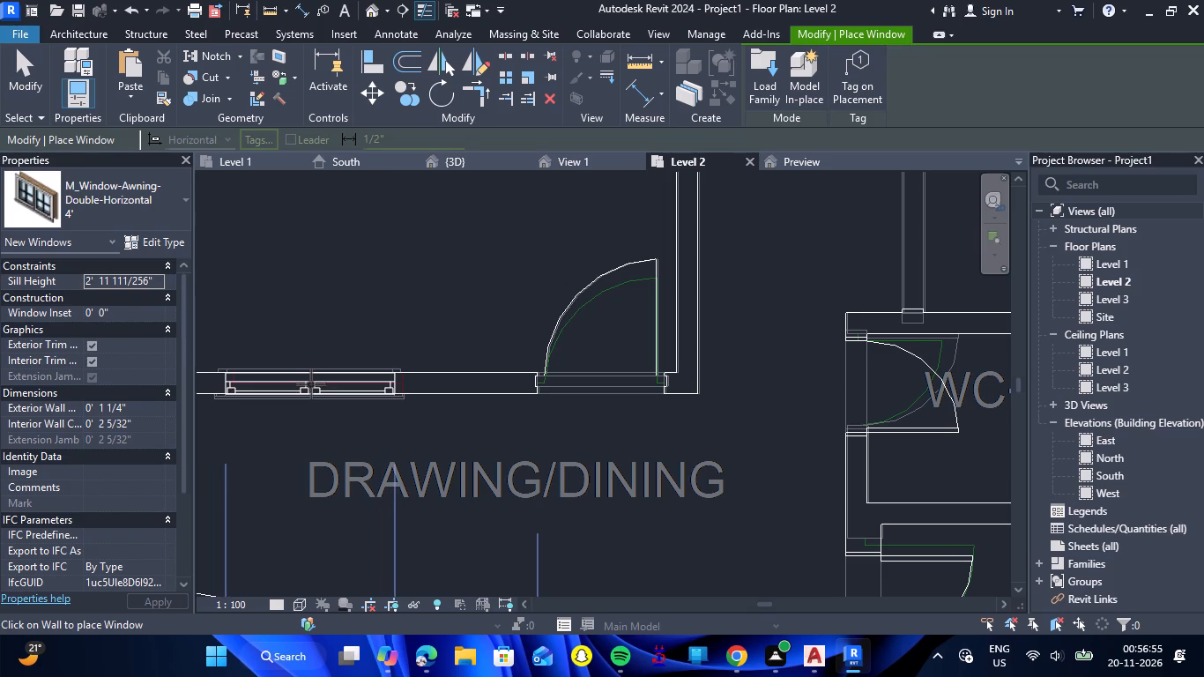
# Place another 4' awning window in the north-west bedroom's west wall, about 3'-10" from its south wall.
pyautogui.scroll(-6, 340, 384)
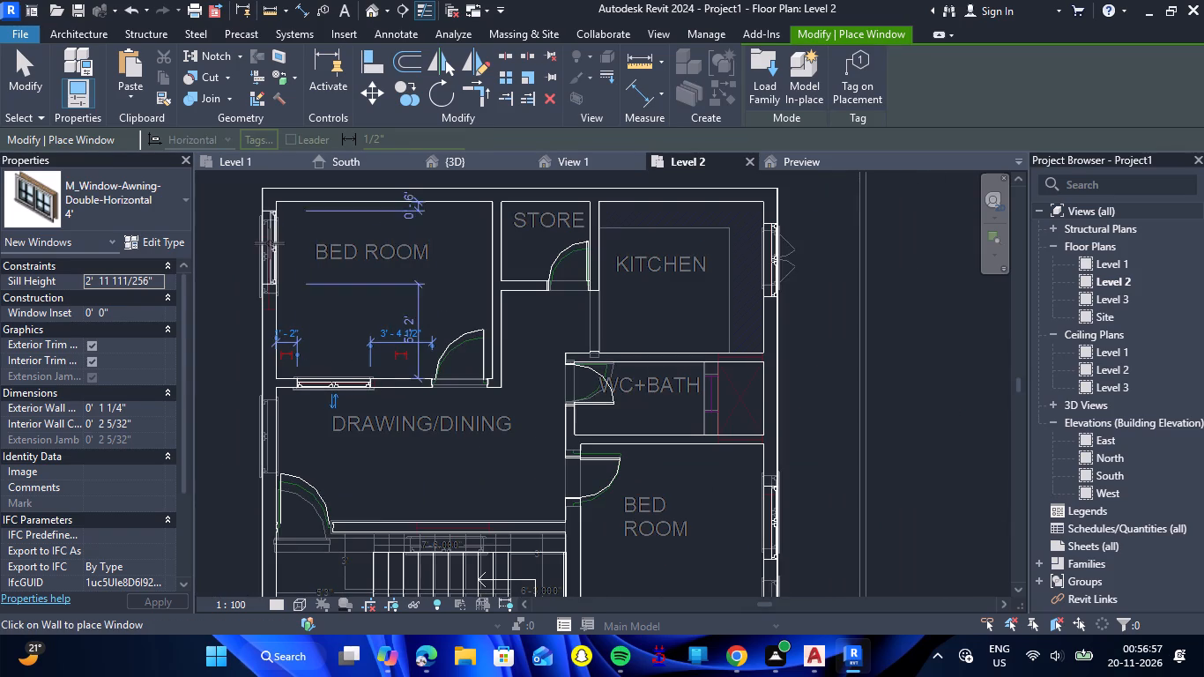
pyautogui.scroll(5, 264, 255)
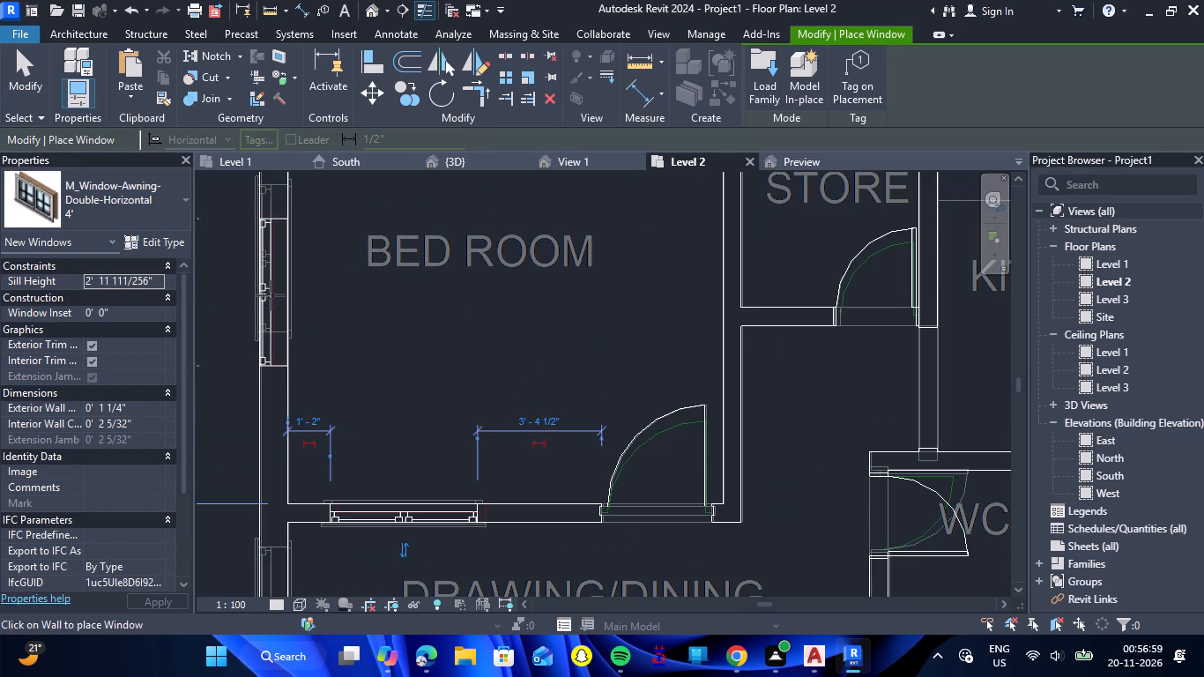
pyautogui.click(271, 289)
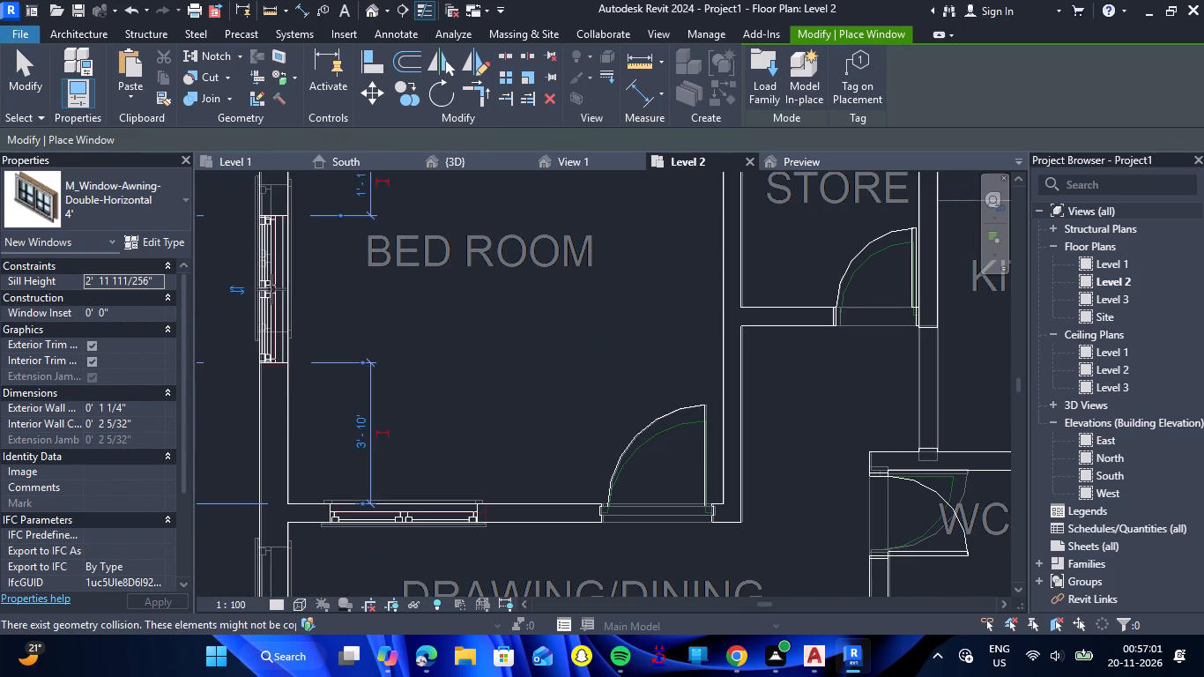
# Place a 4' awning window in the wall between drawing/dining and the staircase, about 4'-2" from the wall's east end.
pyautogui.scroll(-6, 273, 289)
pyautogui.scroll(-1, 351, 291)
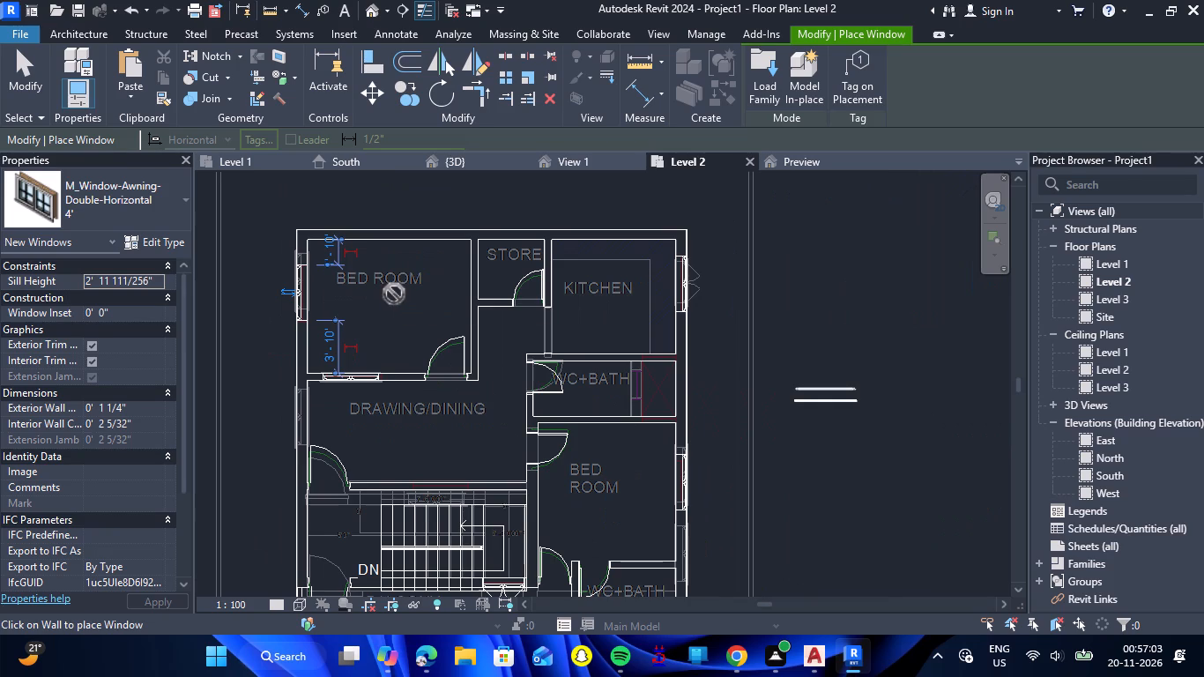
pyautogui.scroll(-2, 425, 286)
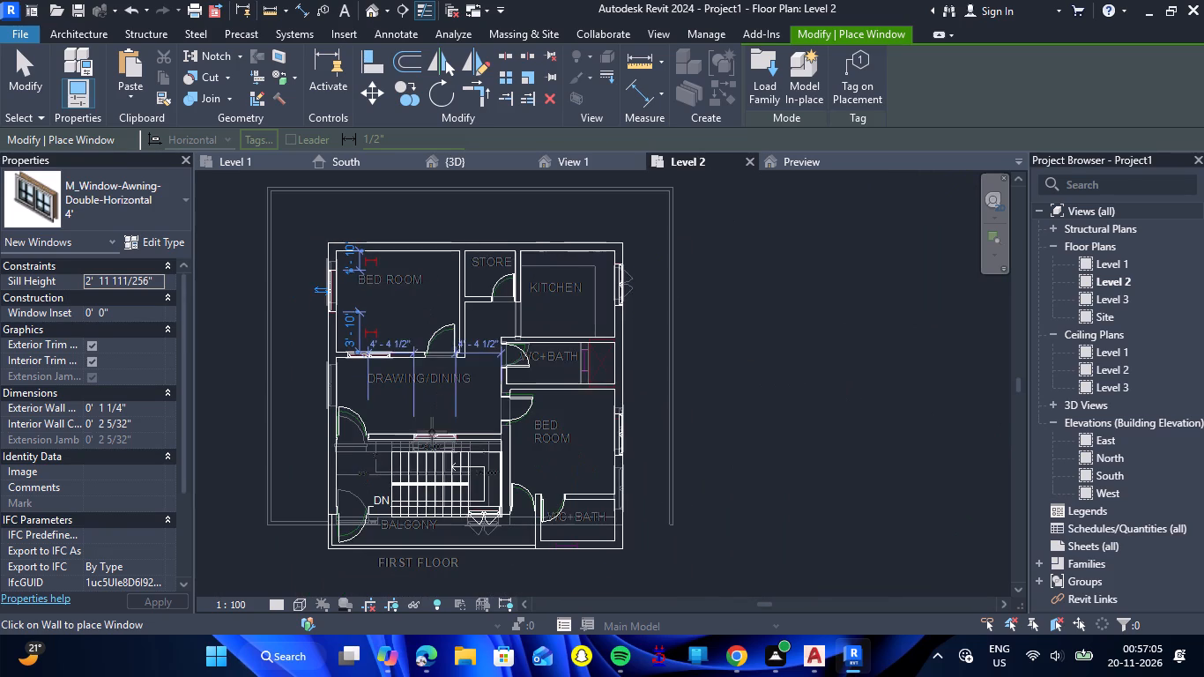
pyautogui.scroll(13, 432, 432)
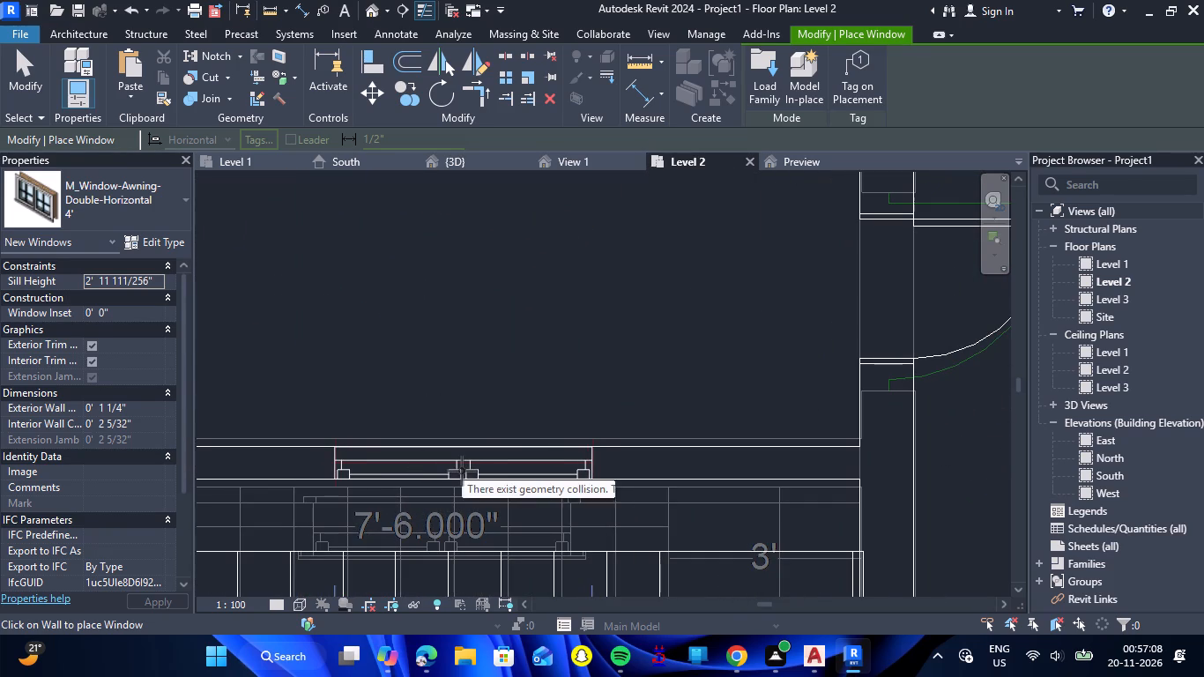
pyautogui.click(462, 471)
# Place an M_Fixed 2' window in the south wall of the south-east WC+bath, at the opening marked on the floor plan.
pyautogui.scroll(-11, 474, 371)
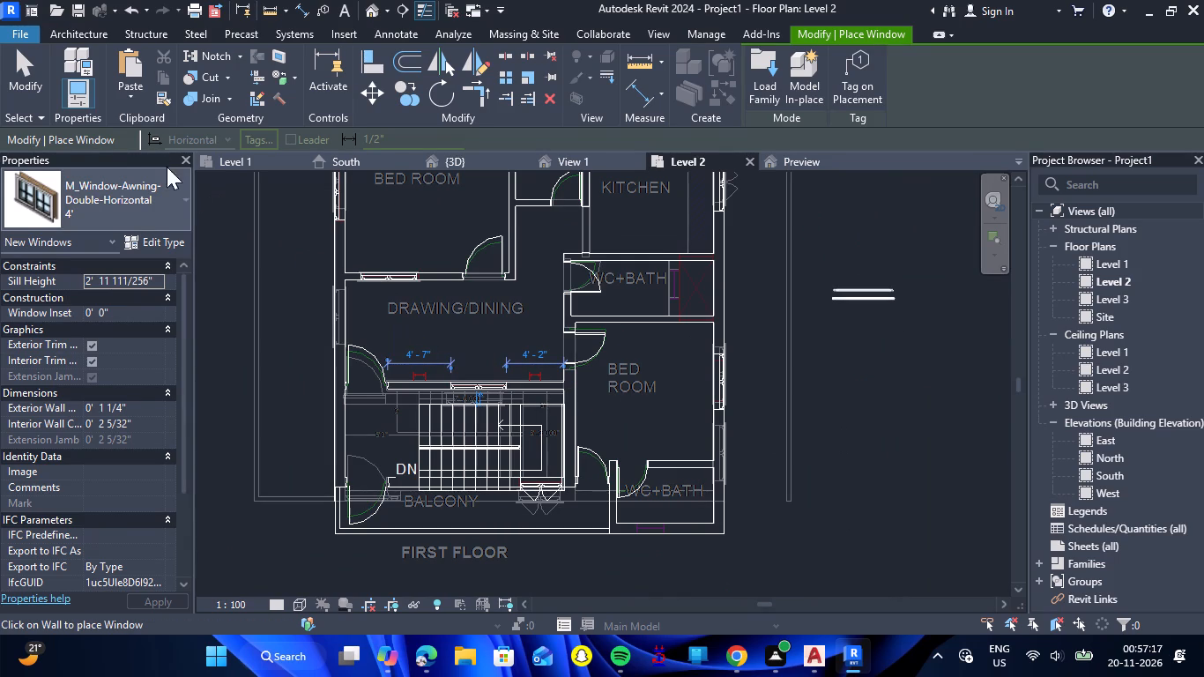
pyautogui.click(182, 197)
pyautogui.scroll(7, 147, 304)
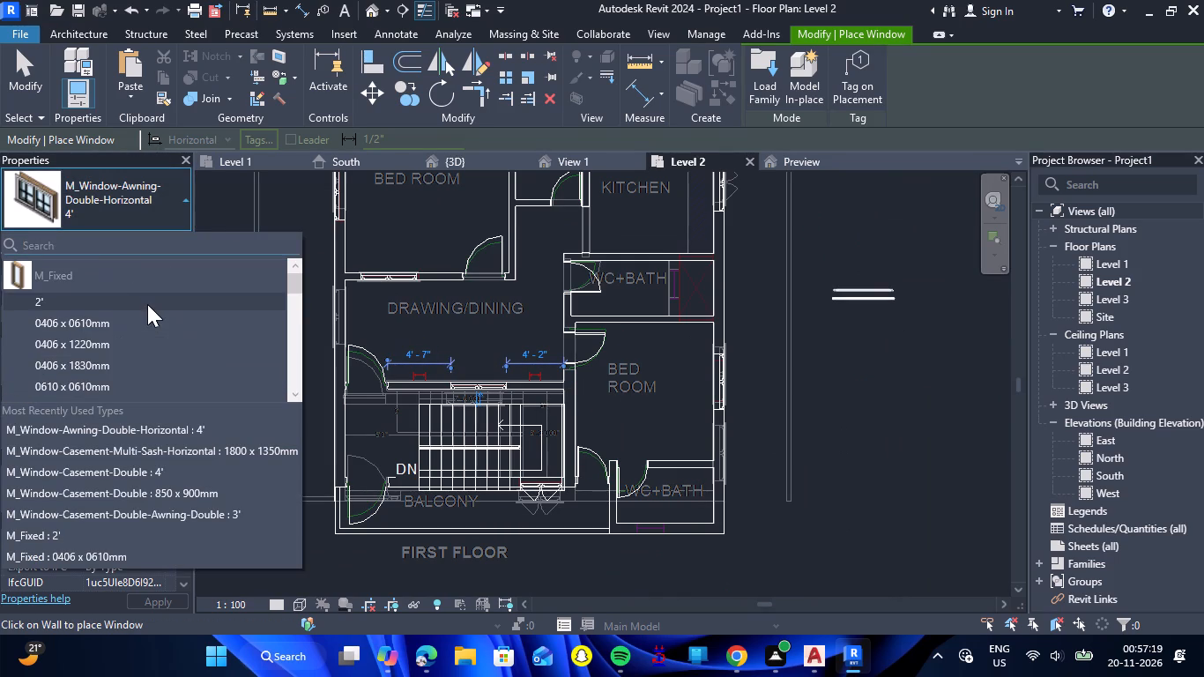
pyautogui.click(144, 304)
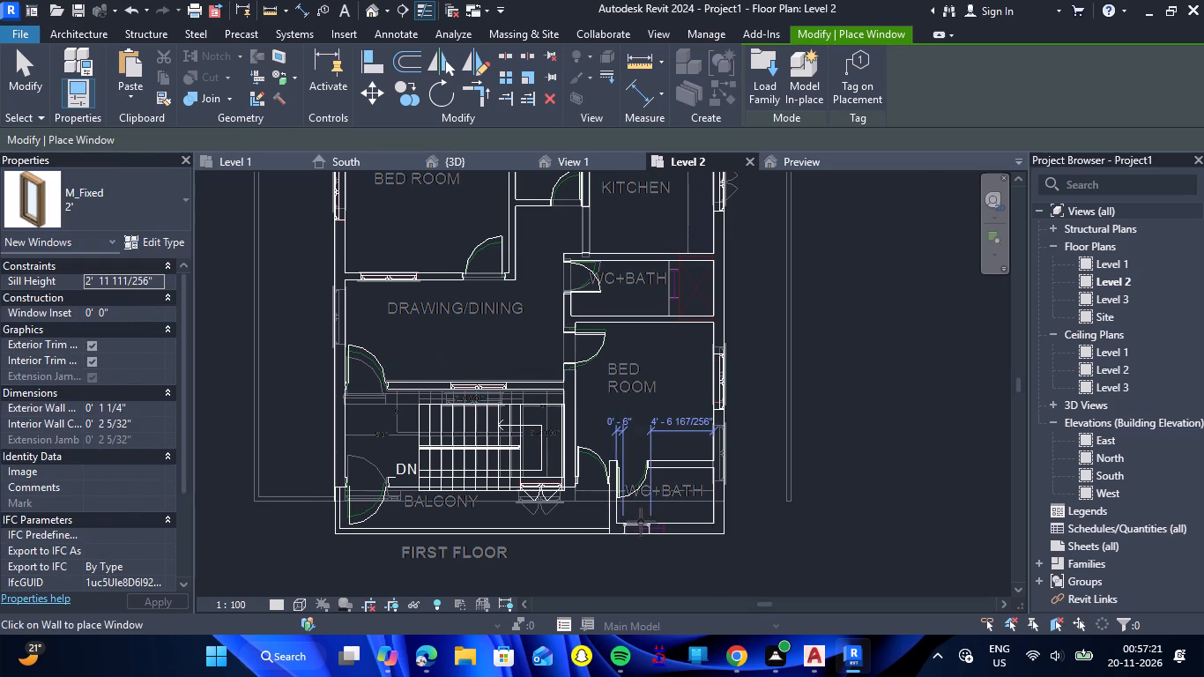
pyautogui.scroll(8, 644, 524)
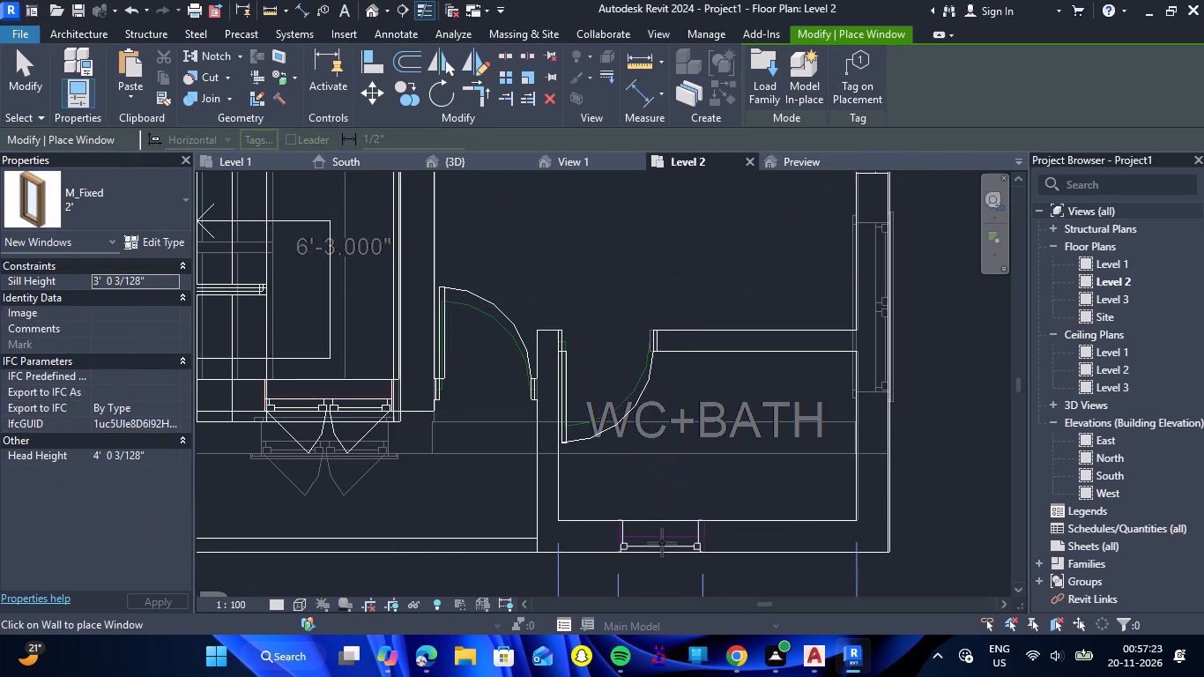
pyautogui.click(662, 543)
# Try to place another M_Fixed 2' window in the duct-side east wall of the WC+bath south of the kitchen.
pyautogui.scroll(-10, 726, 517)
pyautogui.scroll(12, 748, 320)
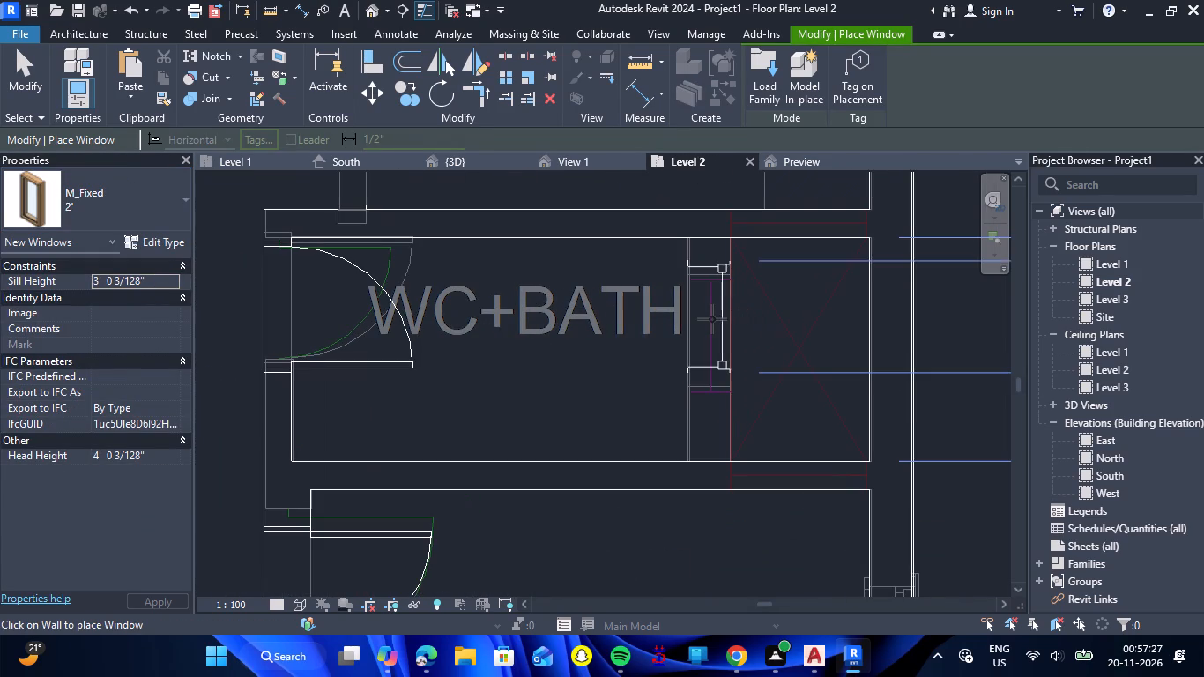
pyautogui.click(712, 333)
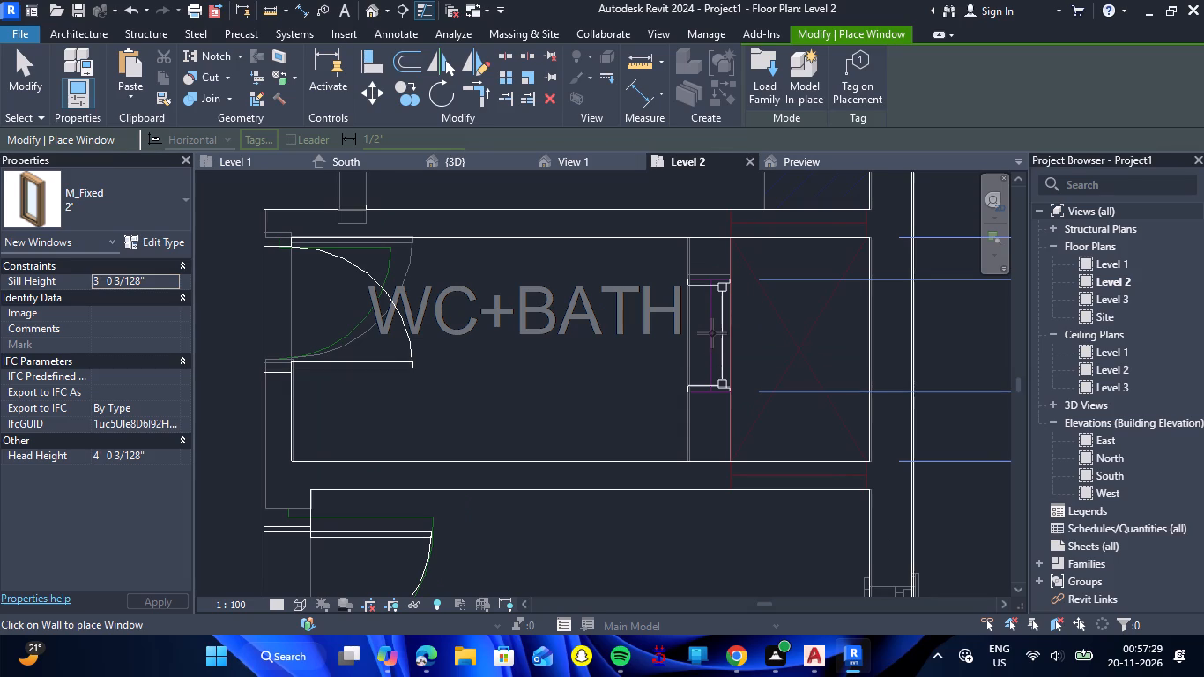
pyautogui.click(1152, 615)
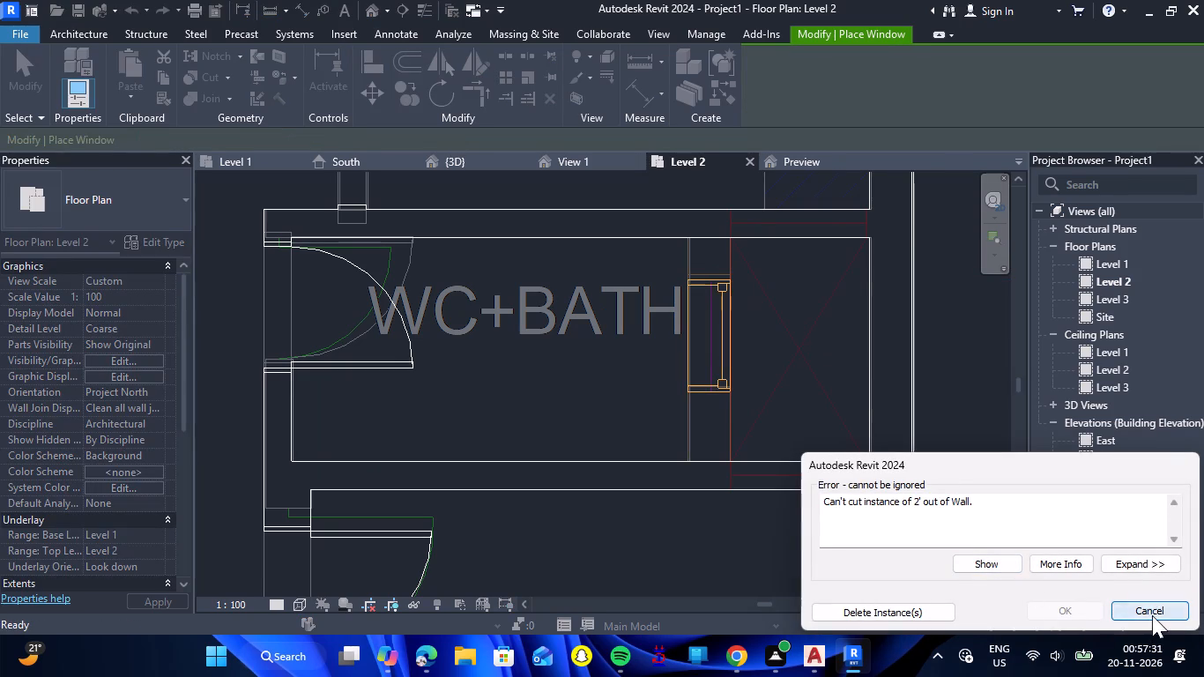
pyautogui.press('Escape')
# In the 3D view, set the sill height of the north-west bedroom's west-wall window on Level 2 to 4'.
pyautogui.click(450, 167)
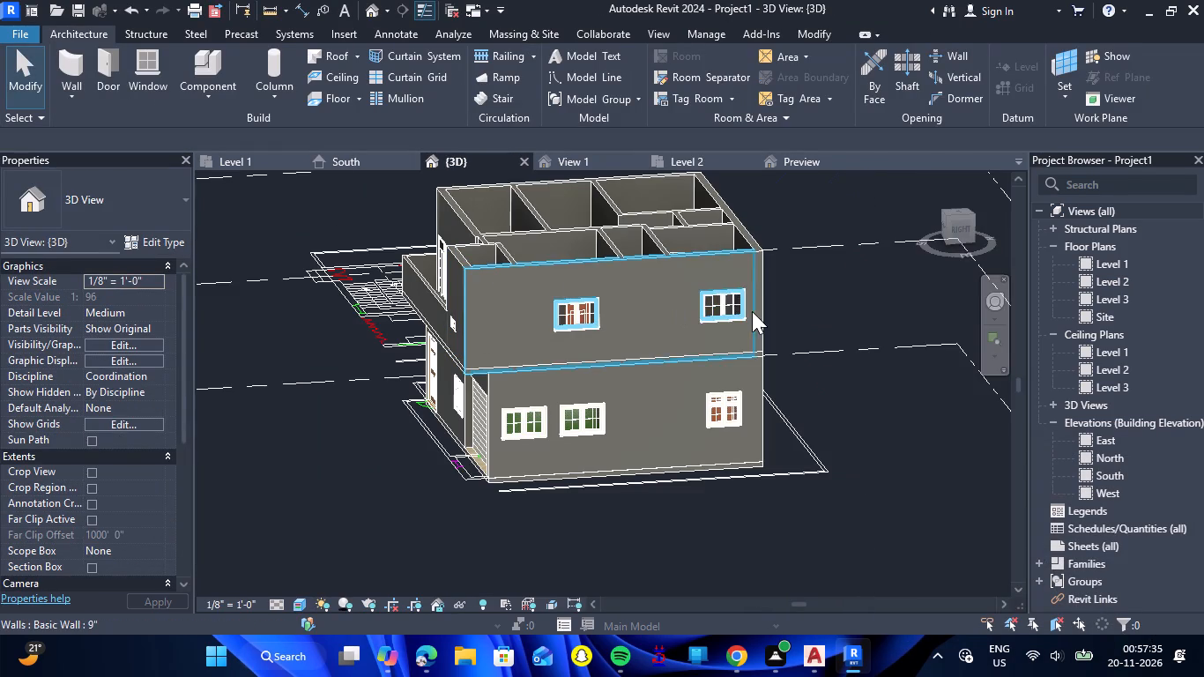
pyautogui.click(736, 318)
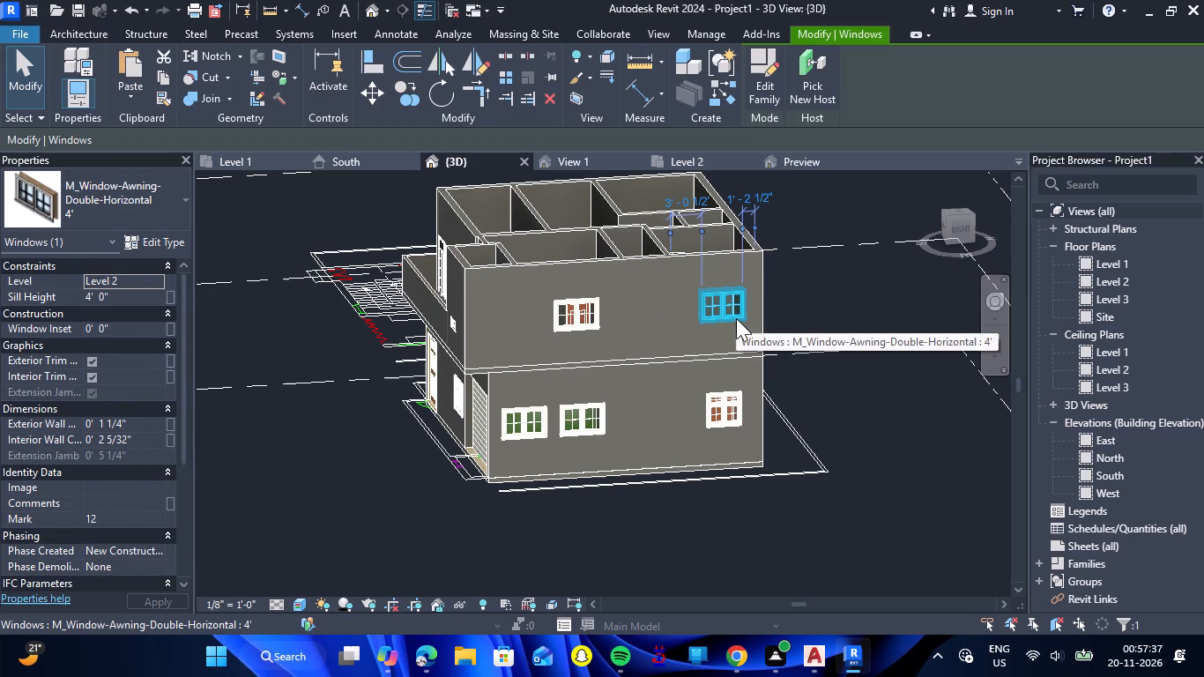
pyautogui.press('Escape')
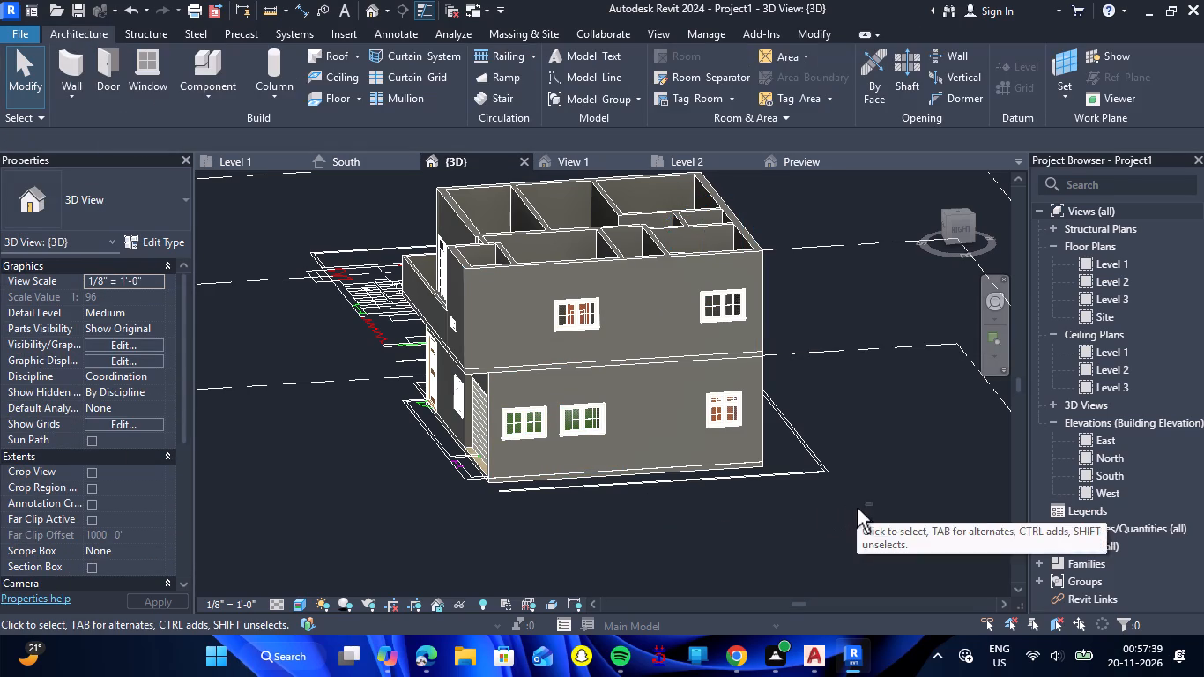
pyautogui.keyDown('shift'); pyautogui.moveTo(857, 508); pyautogui.dragTo(502, 477); pyautogui.keyUp('shift')
pyautogui.keyDown('shift'); pyautogui.moveTo(857, 508); pyautogui.dragTo(502, 477, button='right'); pyautogui.keyUp('shift')
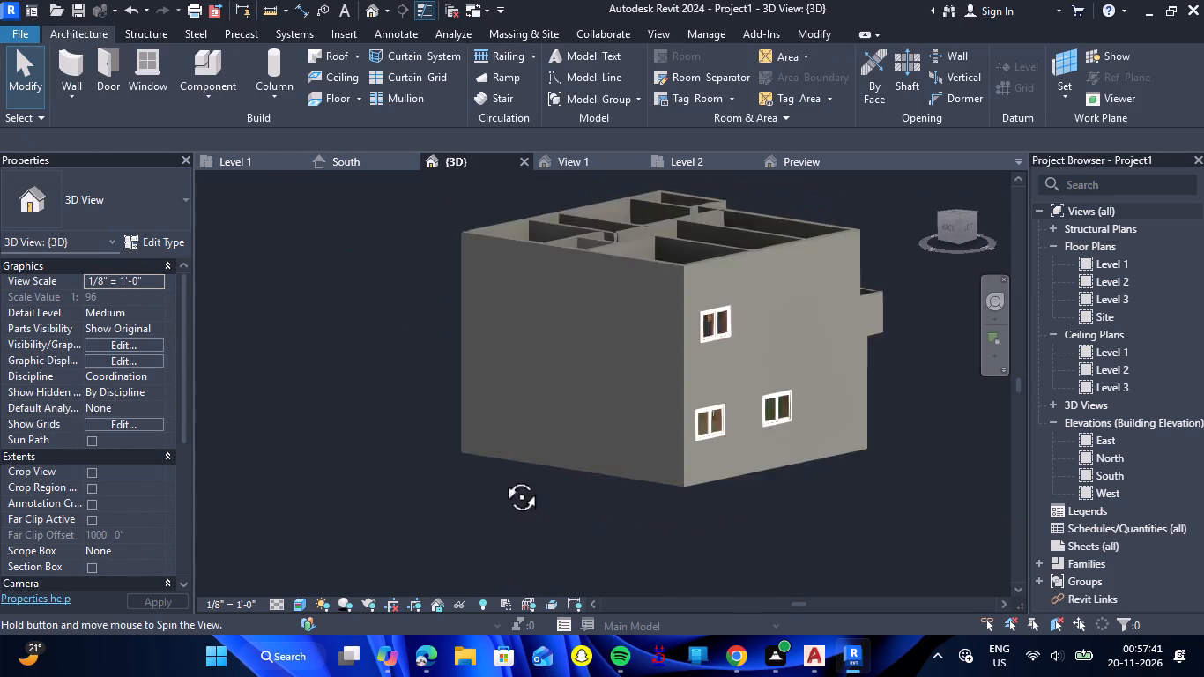
pyautogui.keyDown('shift'); pyautogui.moveTo(502, 477); pyautogui.dragTo(417, 475, button='right'); pyautogui.keyUp('shift')
pyautogui.keyDown('shift'); pyautogui.moveTo(502, 477); pyautogui.dragTo(417, 475); pyautogui.keyUp('shift')
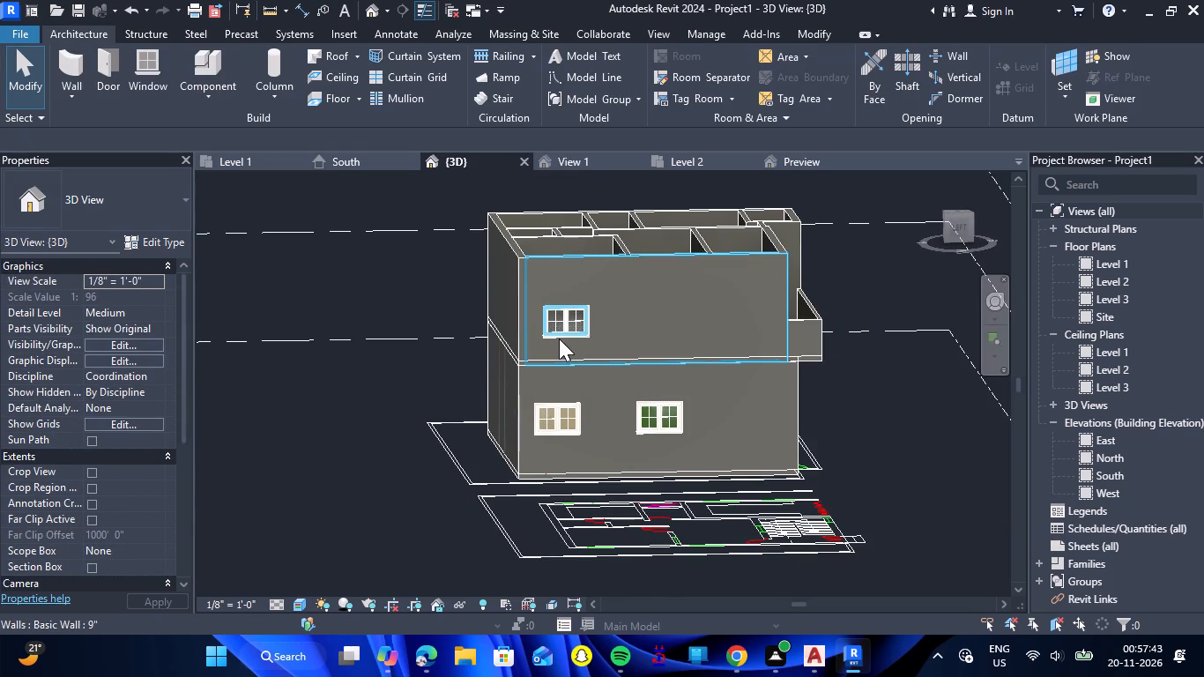
pyautogui.click(562, 337)
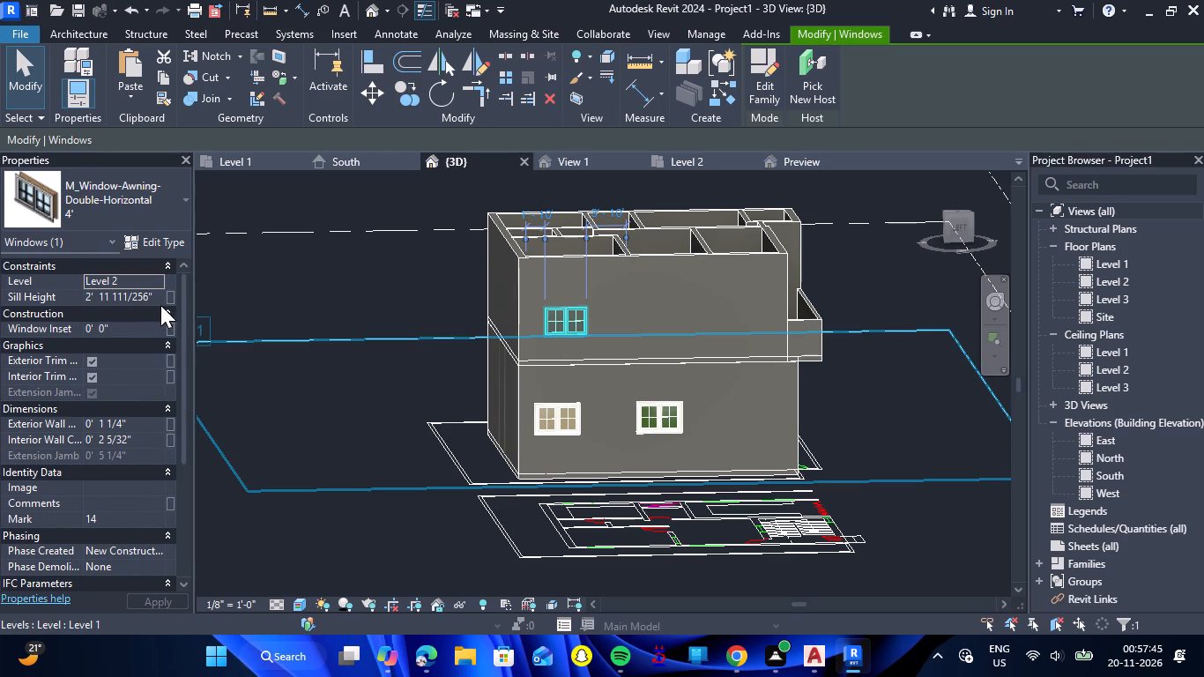
pyautogui.click(160, 299)
pyautogui.moveTo(160, 299); pyautogui.dragTo(70, 294)
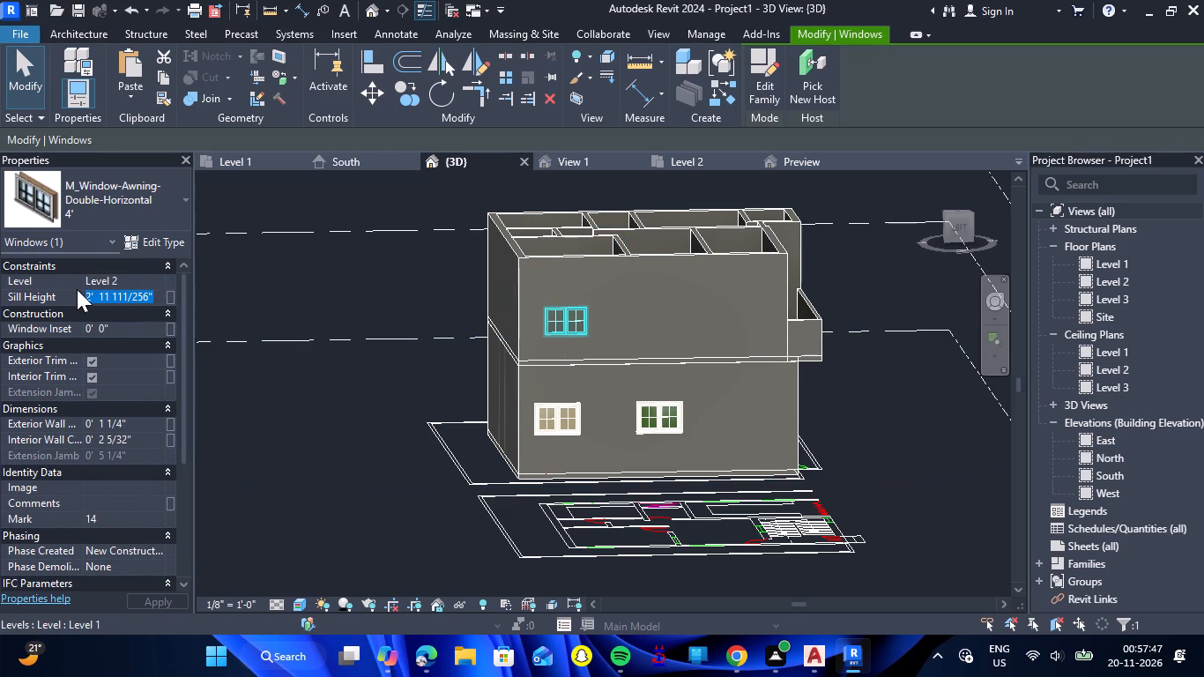
pyautogui.press('4')
pyautogui.press("'")
pyautogui.press('Return')
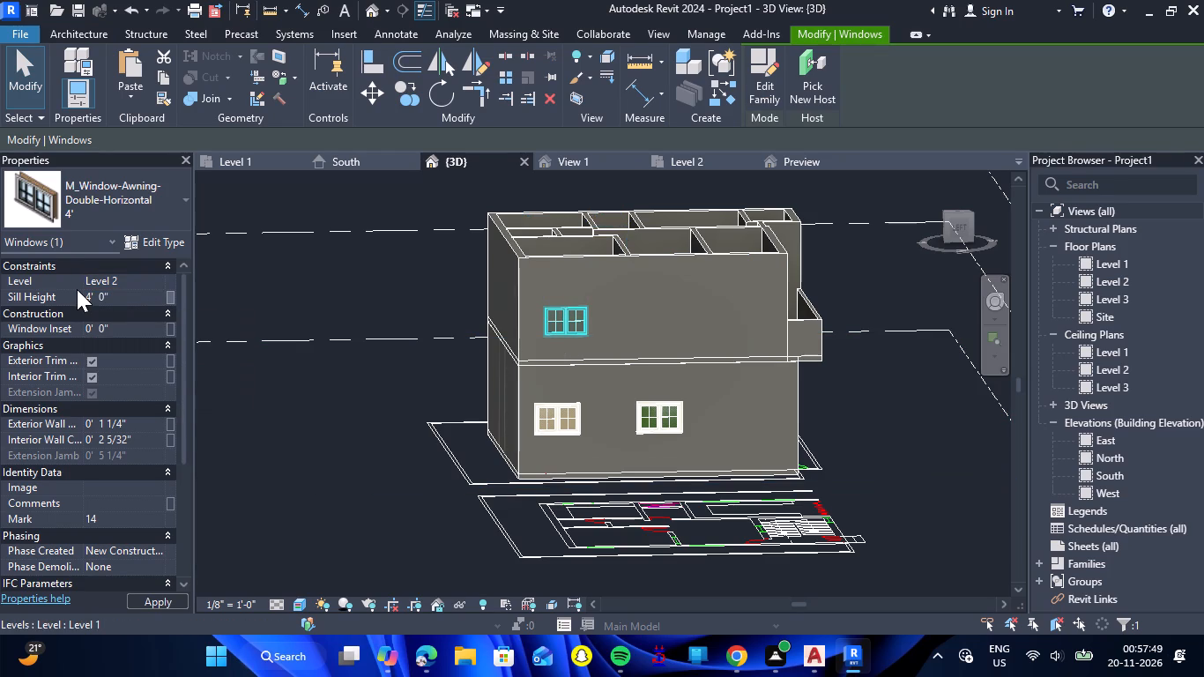
pyautogui.click(370, 474)
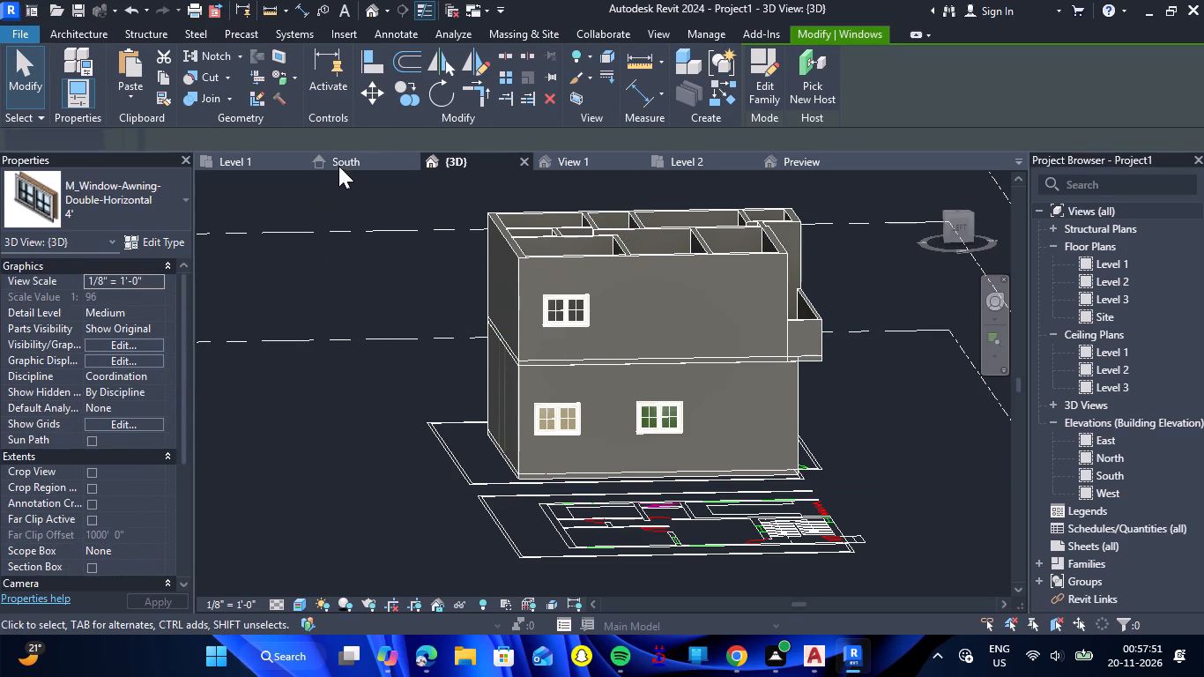
# On the Level 2 plan, flip the door of the WC+bath south of the kitchen to hinge on its north jamb.
pyautogui.click(663, 162)
pyautogui.scroll(-7, 627, 300)
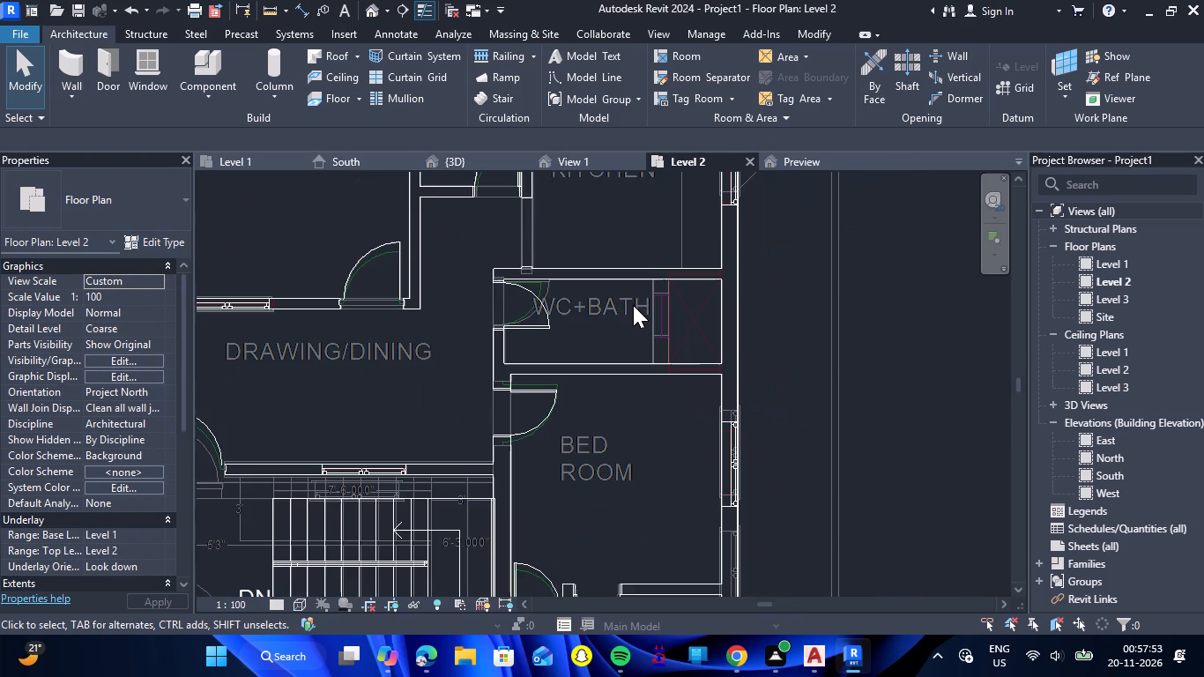
pyautogui.click(529, 331)
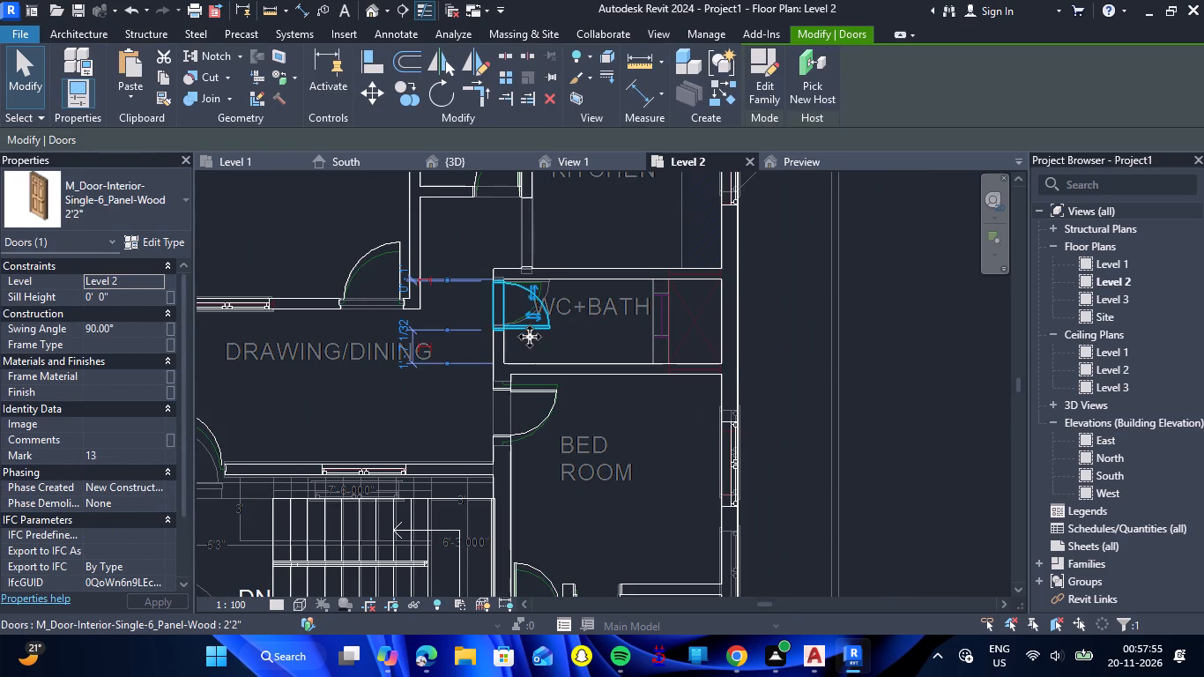
pyautogui.press('space')
pyautogui.scroll(-4, 531, 337)
pyautogui.scroll(3, 299, 355)
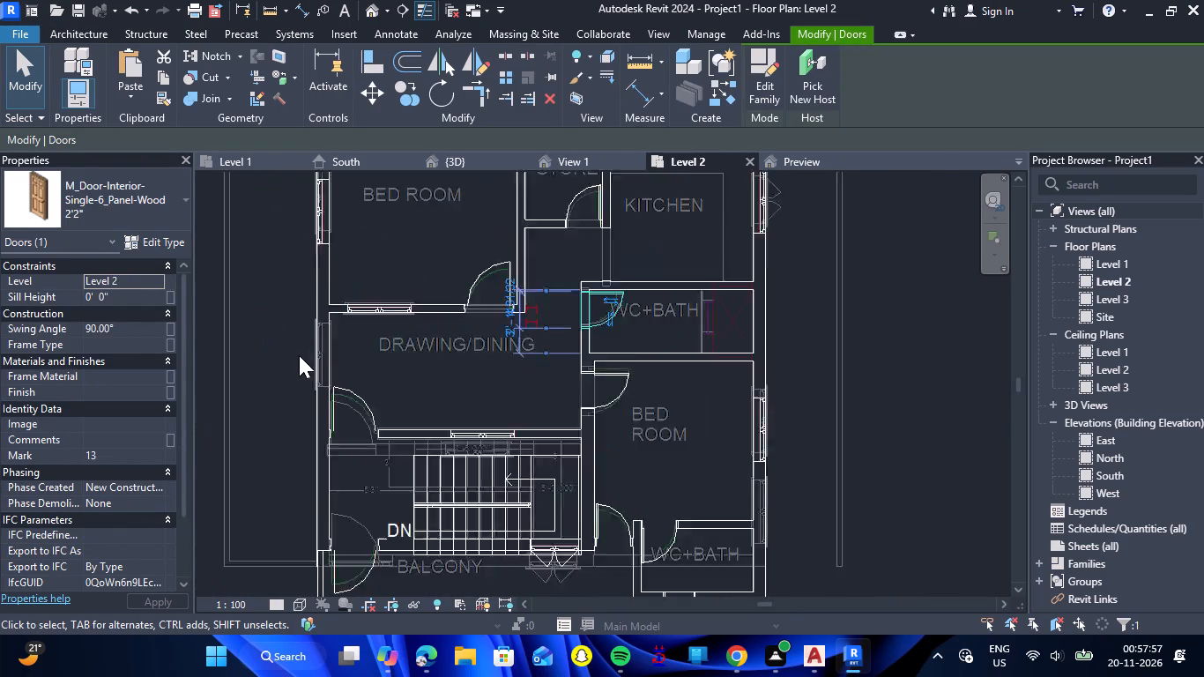
pyautogui.scroll(5, 299, 355)
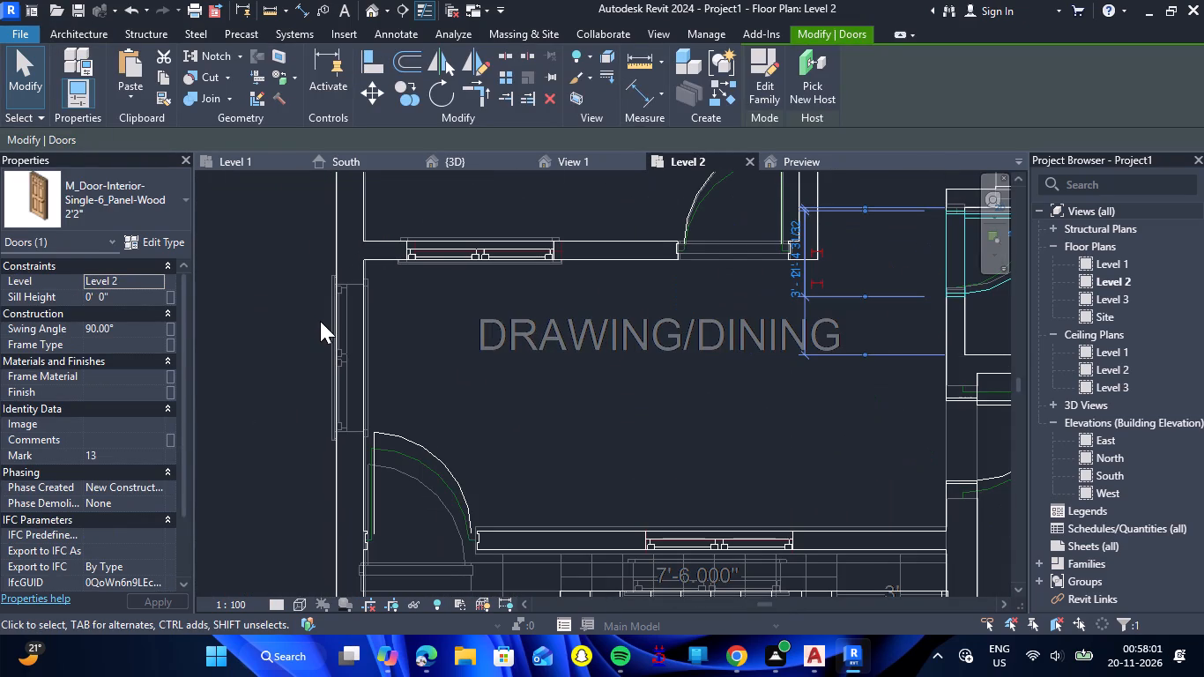
pyautogui.scroll(-10, 320, 321)
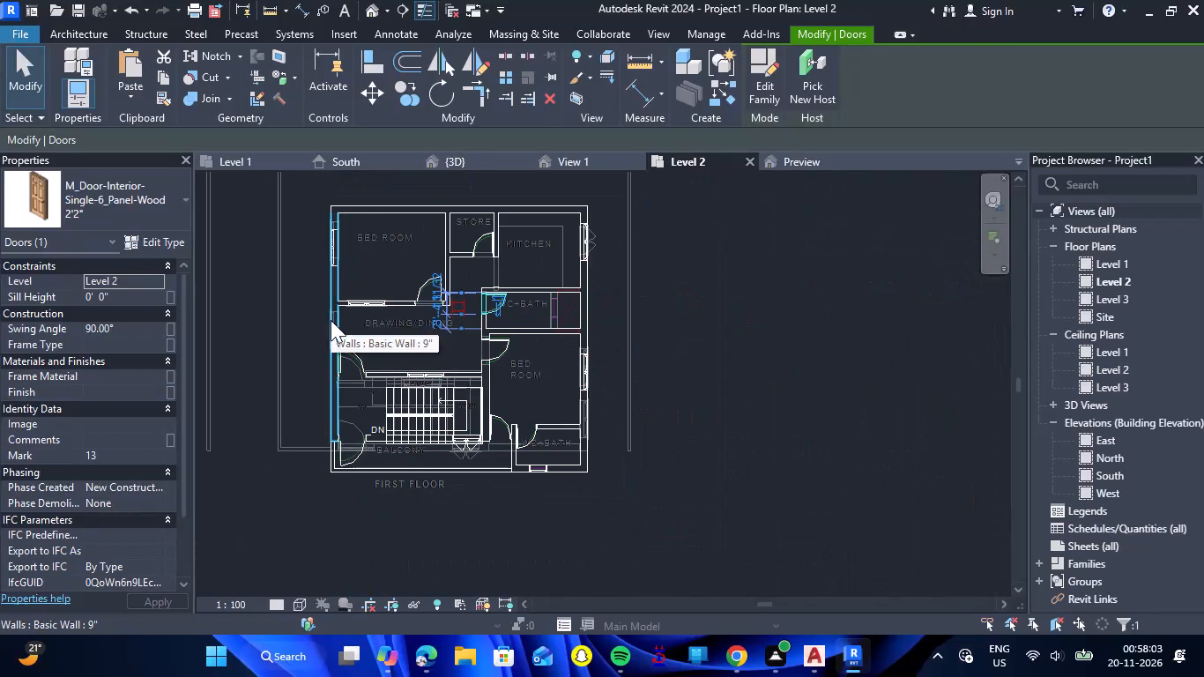
# In the 3D view, set the sill height of the two 4' awning windows in drawing/dining's north and south walls to 4'.
pyautogui.click(480, 162)
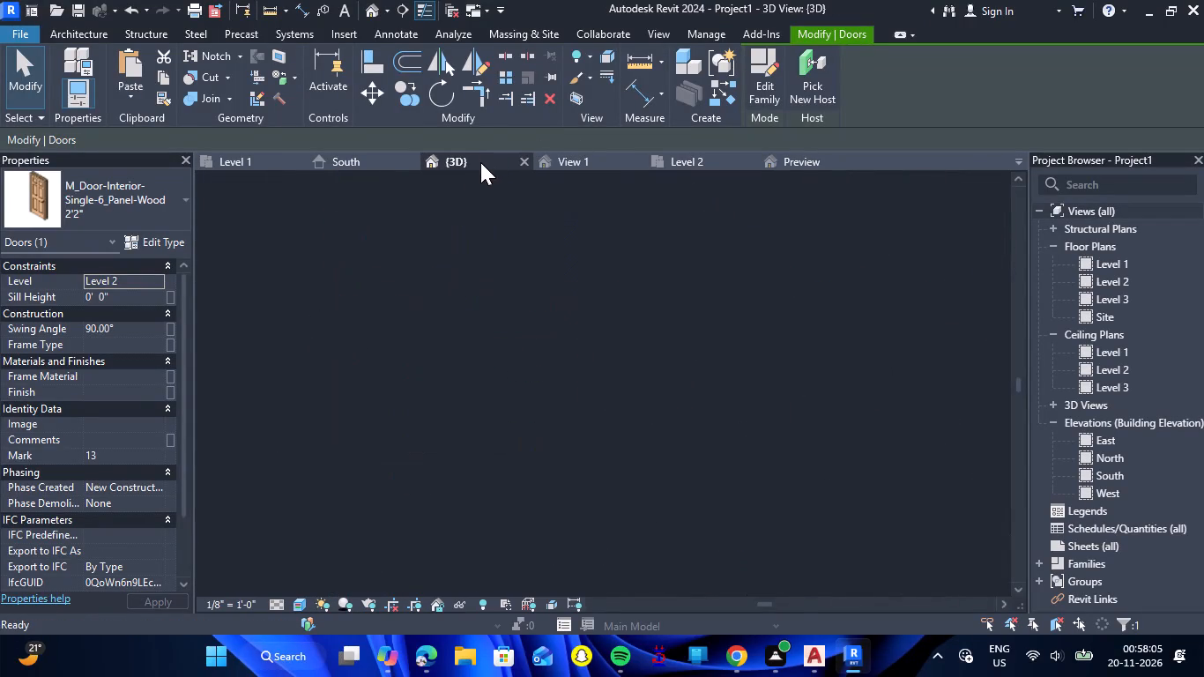
pyautogui.scroll(-3, 557, 357)
pyautogui.press('Escape')
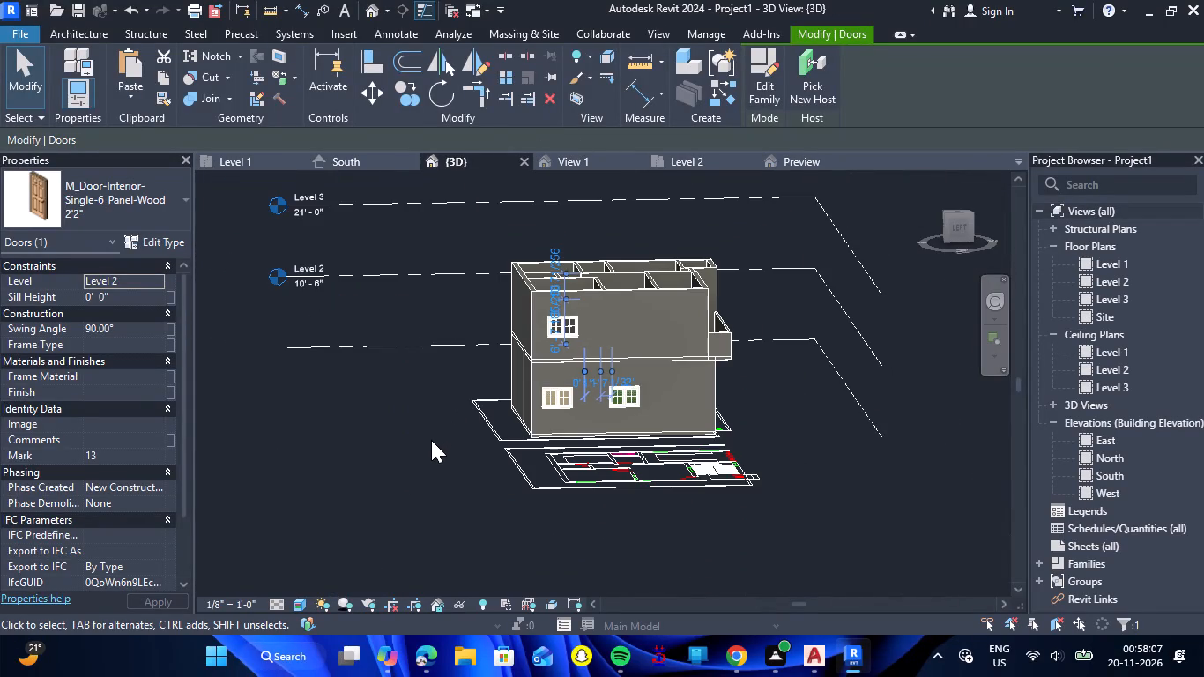
pyautogui.keyDown('shift'); pyautogui.moveTo(922, 294); pyautogui.dragTo(921, 294); pyautogui.keyUp('shift')
pyautogui.keyDown('shift'); pyautogui.moveTo(922, 294); pyautogui.dragTo(921, 294, button='right'); pyautogui.keyUp('shift')
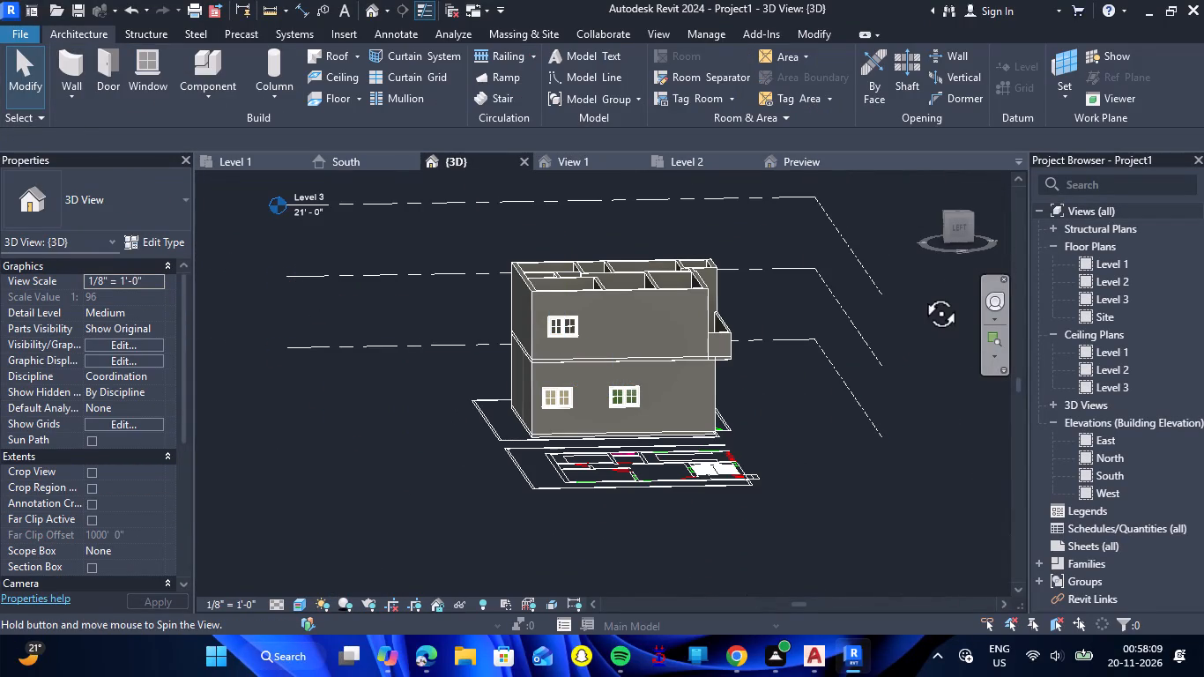
pyautogui.keyDown('shift'); pyautogui.moveTo(921, 294); pyautogui.dragTo(818, 504); pyautogui.keyUp('shift')
pyautogui.keyDown('shift'); pyautogui.moveTo(921, 294); pyautogui.dragTo(818, 504, button='right'); pyautogui.keyUp('shift')
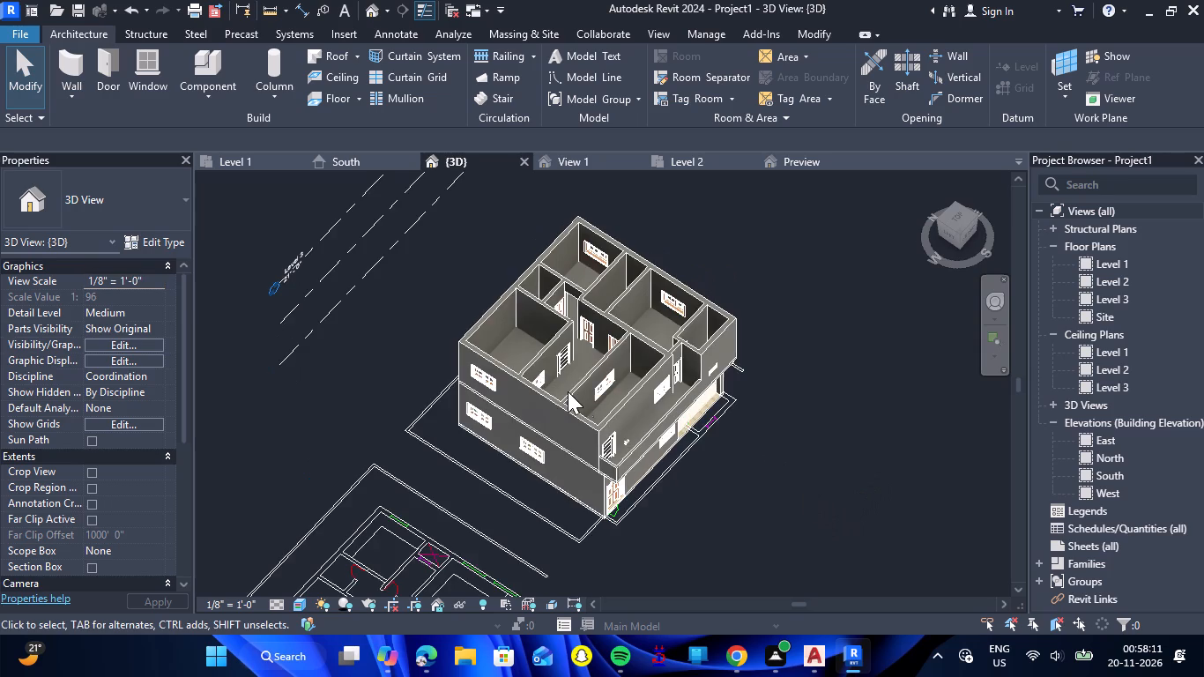
pyautogui.scroll(11, 568, 391)
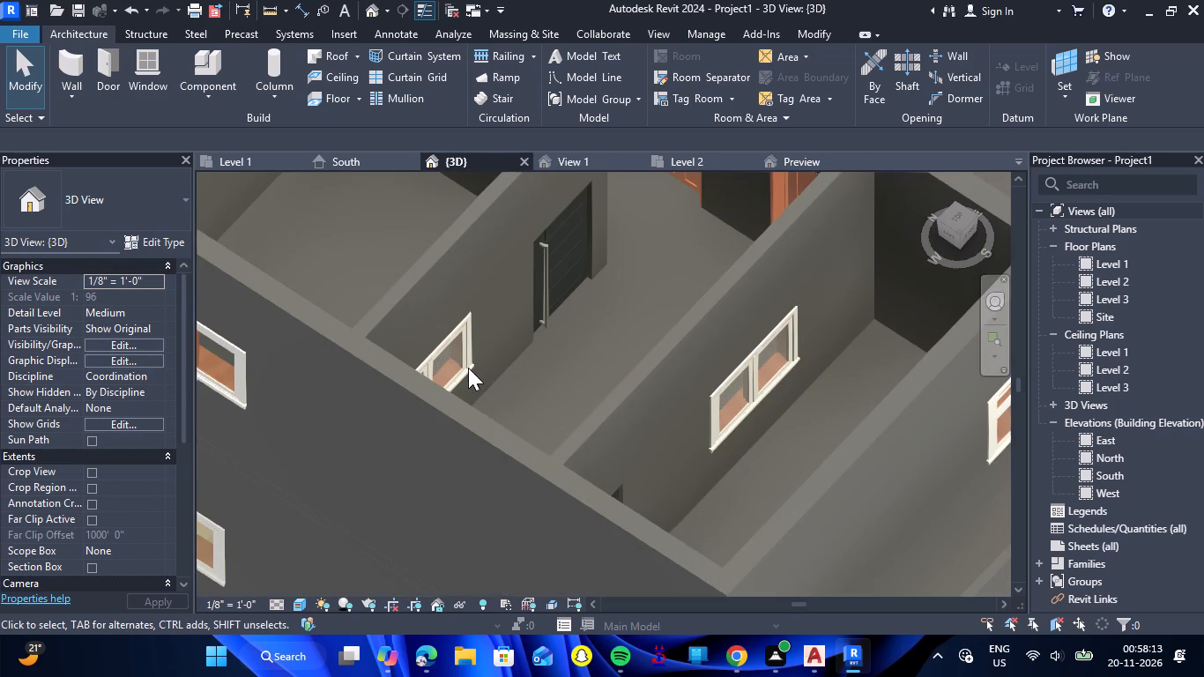
pyautogui.click(467, 368)
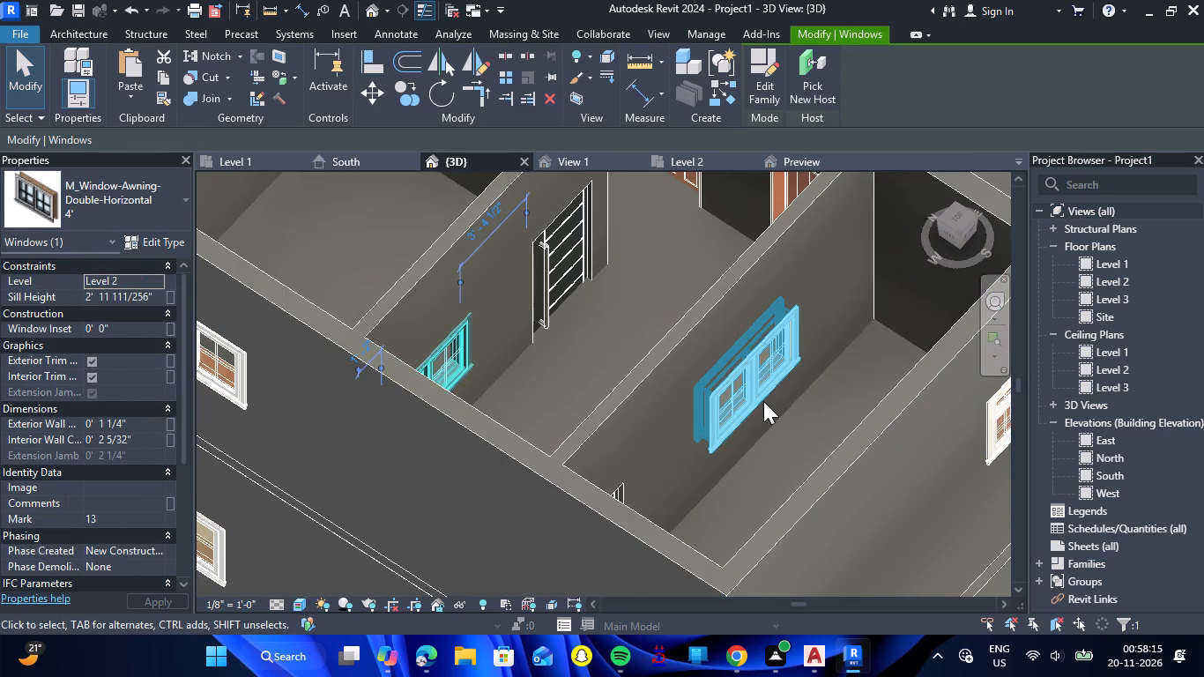
pyautogui.keyDown('ctrl'); pyautogui.click(762, 401); pyautogui.keyUp('ctrl')
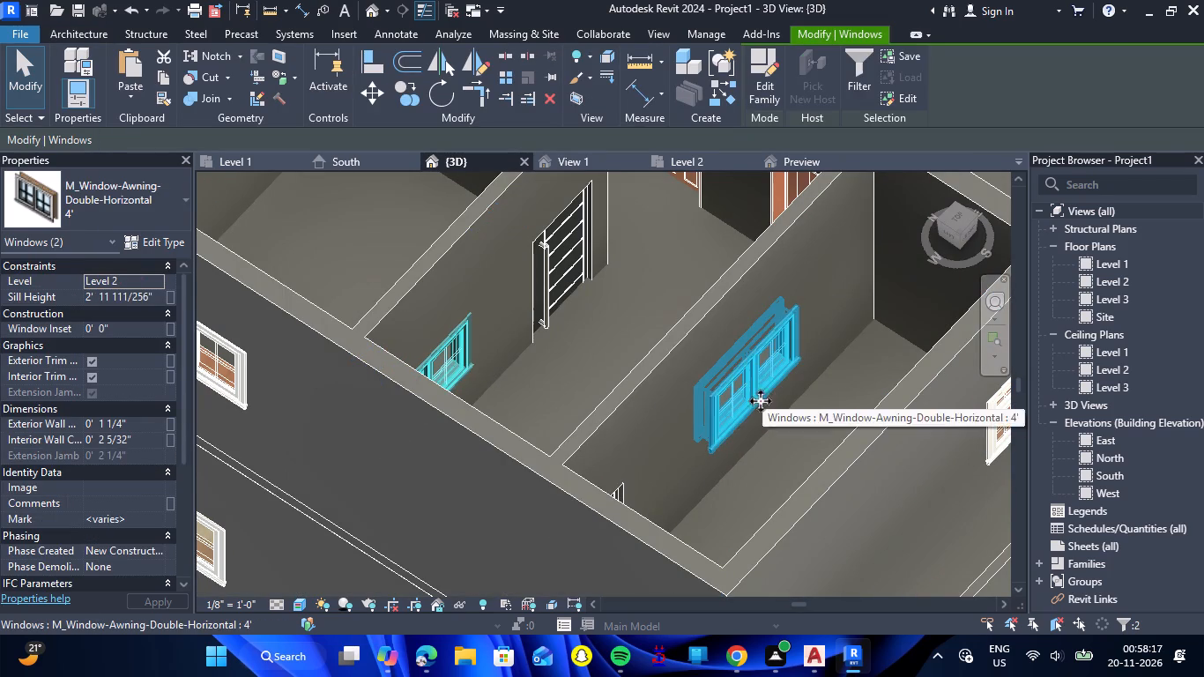
pyautogui.click(154, 300)
pyautogui.moveTo(154, 300); pyautogui.dragTo(27, 291)
pyautogui.write("4'")
pyautogui.press('Return')
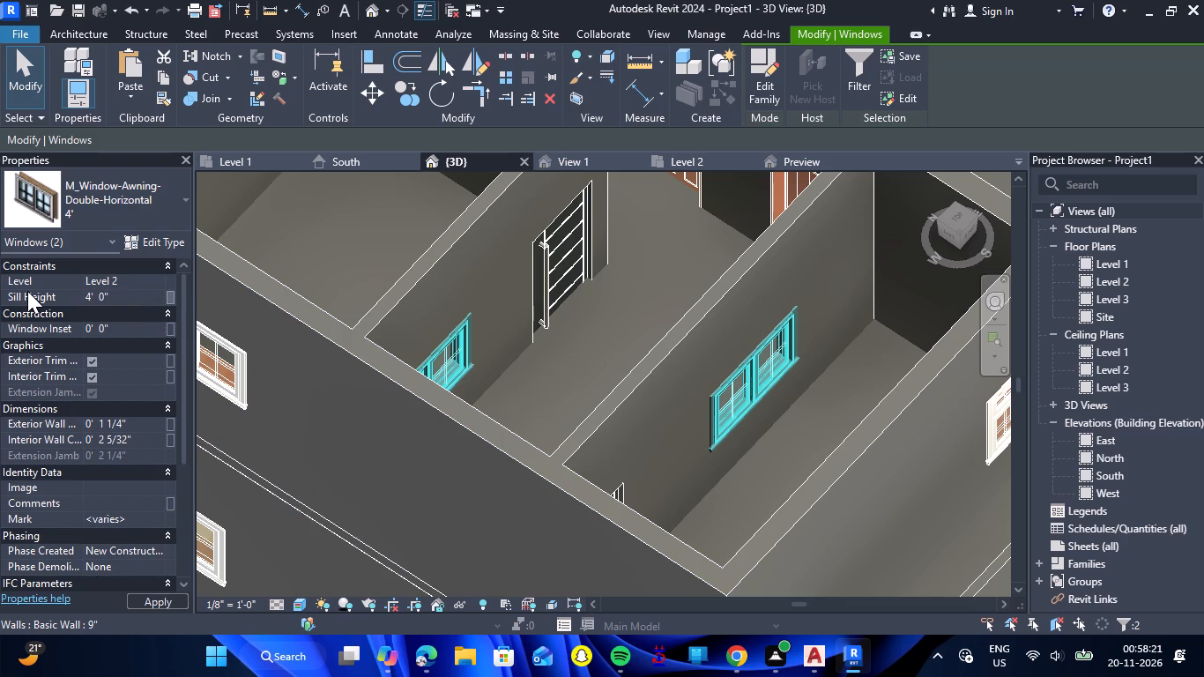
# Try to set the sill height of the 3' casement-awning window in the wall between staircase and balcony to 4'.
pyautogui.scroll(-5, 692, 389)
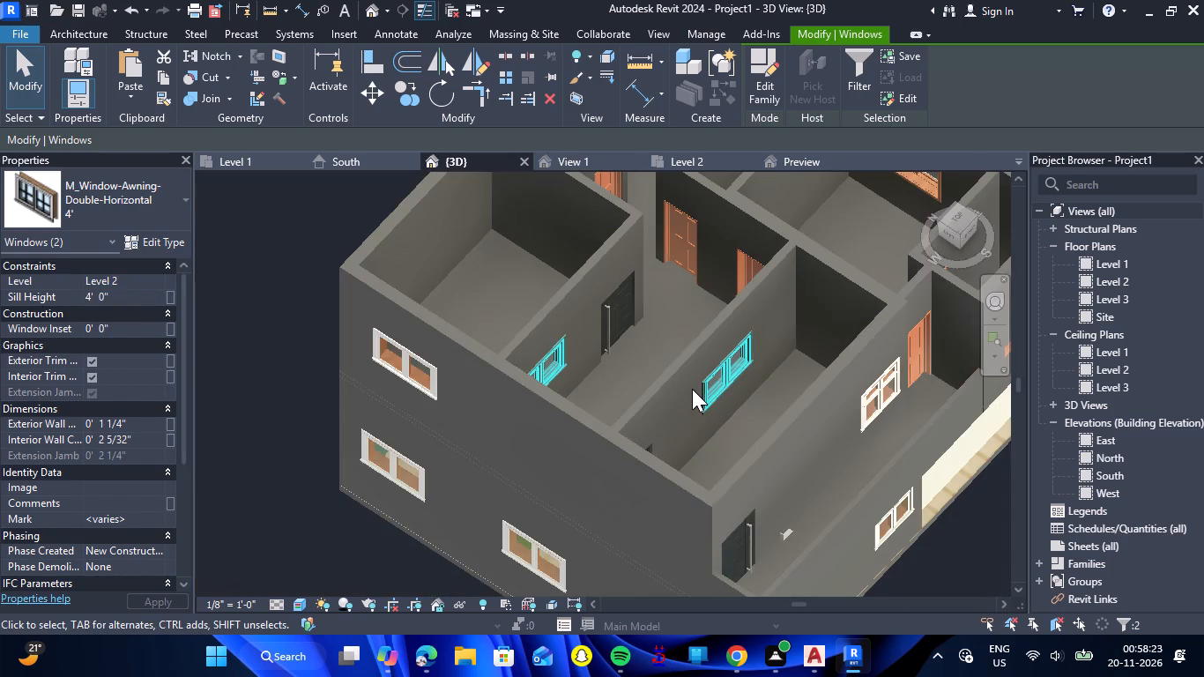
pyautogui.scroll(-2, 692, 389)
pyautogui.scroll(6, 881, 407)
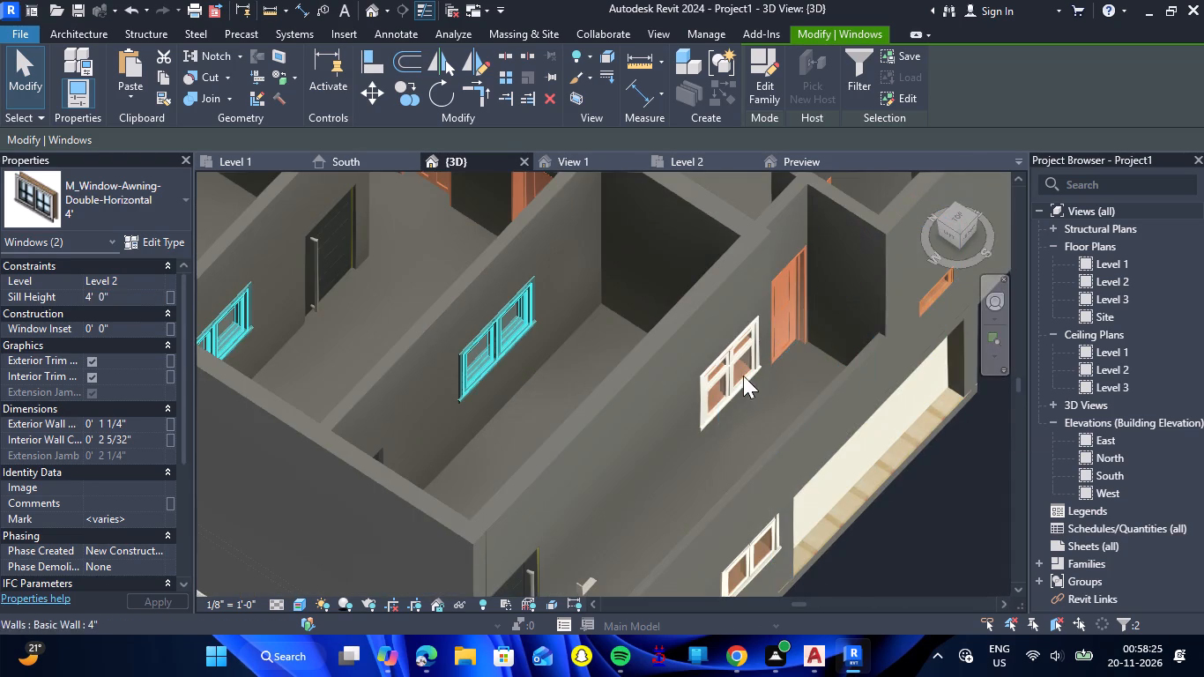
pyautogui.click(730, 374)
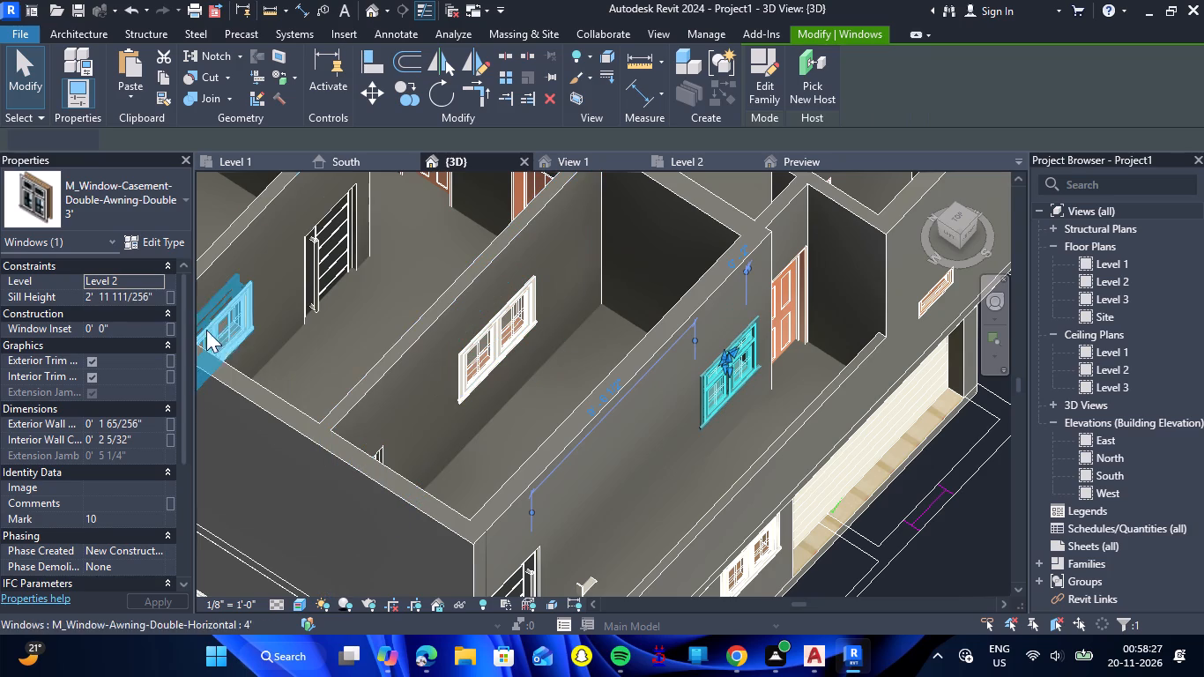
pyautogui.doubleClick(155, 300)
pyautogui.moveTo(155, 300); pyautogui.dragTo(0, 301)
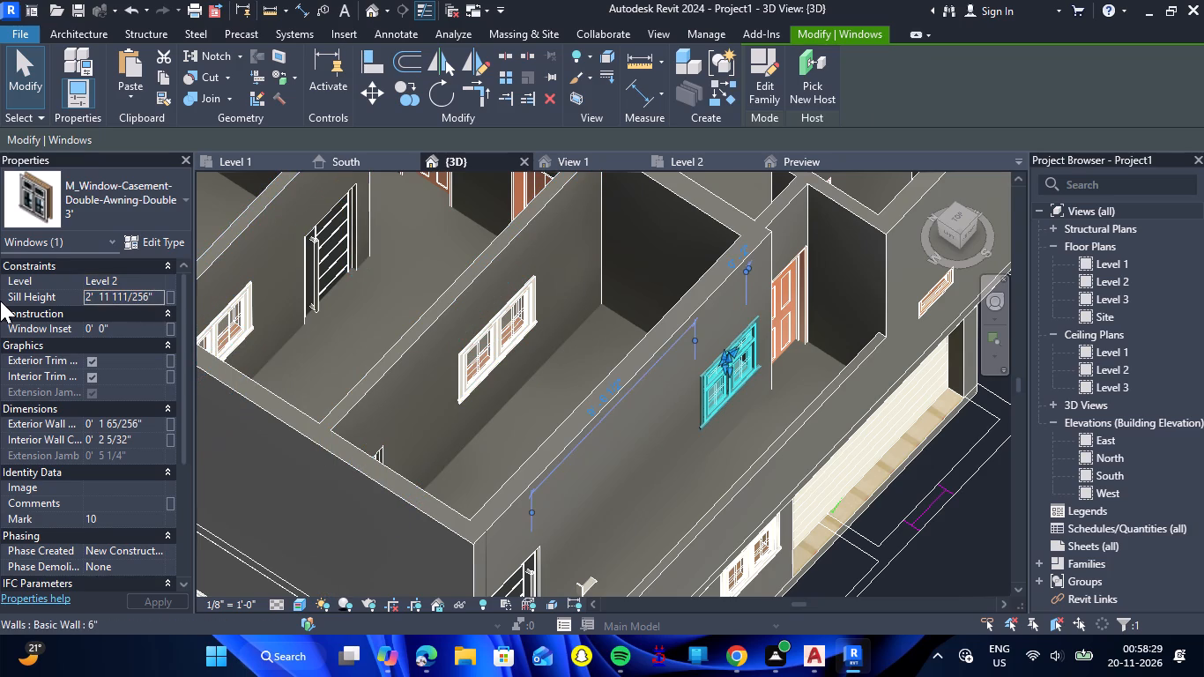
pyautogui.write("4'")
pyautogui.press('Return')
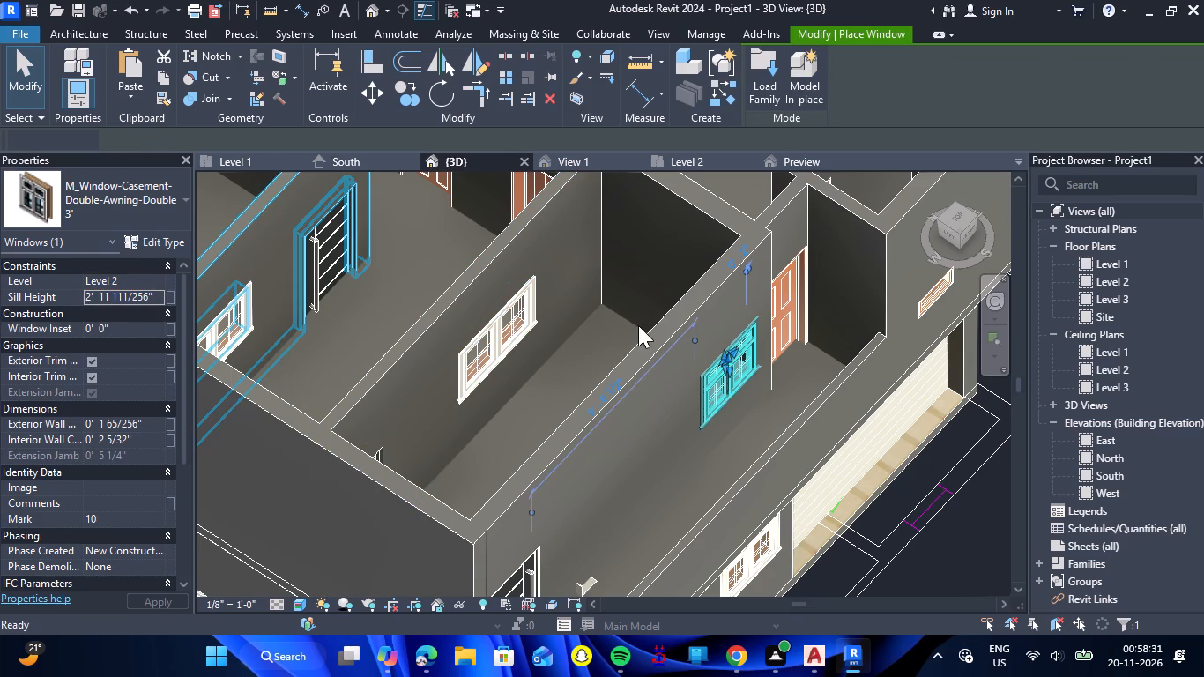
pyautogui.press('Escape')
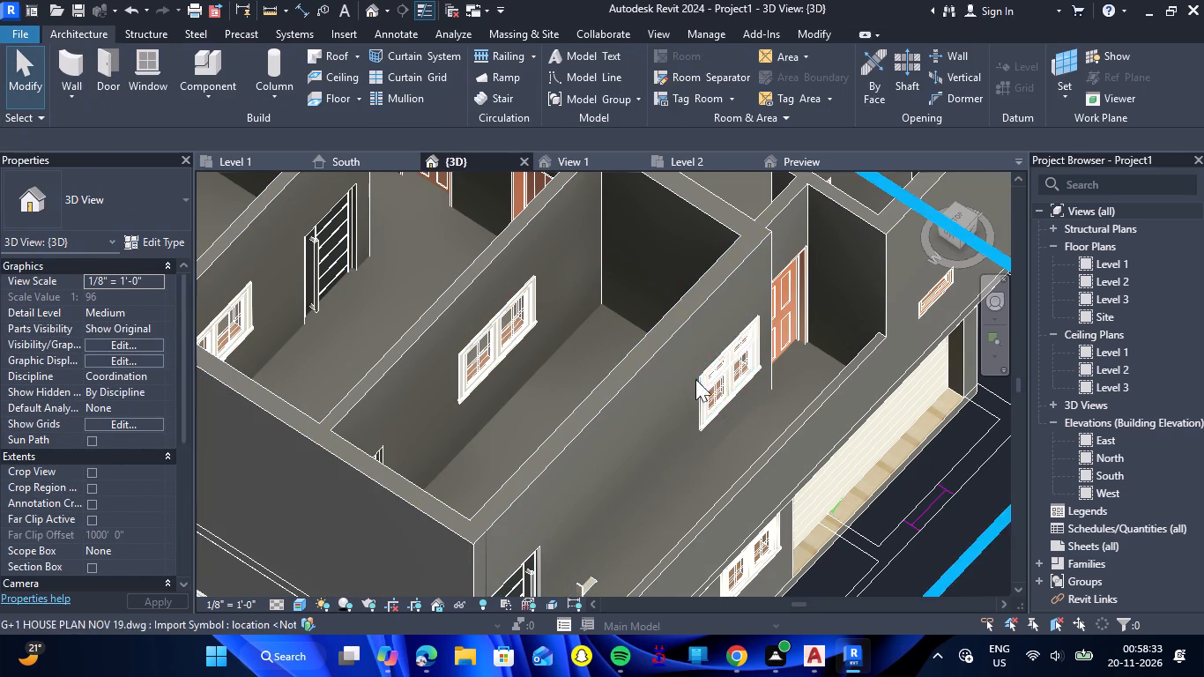
# Set the sill height of the 3' casement-awning window in the wall between staircase and balcony to 4'.
pyautogui.click(714, 383)
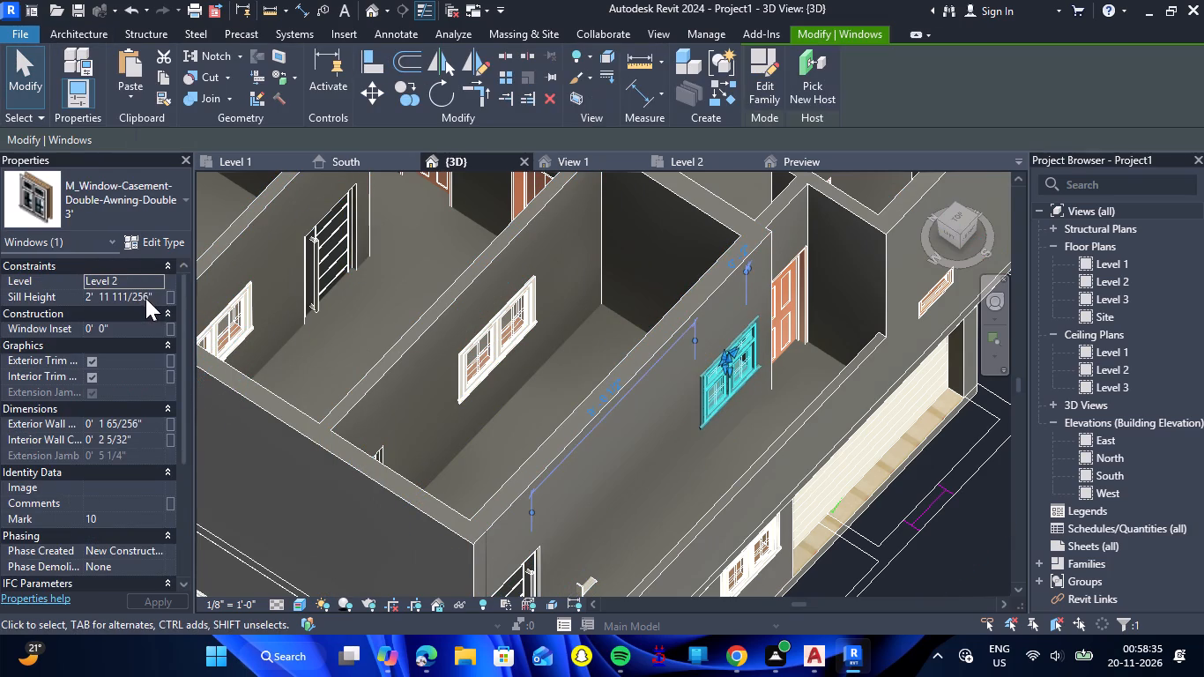
pyautogui.click(145, 298)
pyautogui.press('Right')
pyautogui.press('Right')
pyautogui.press('Right')
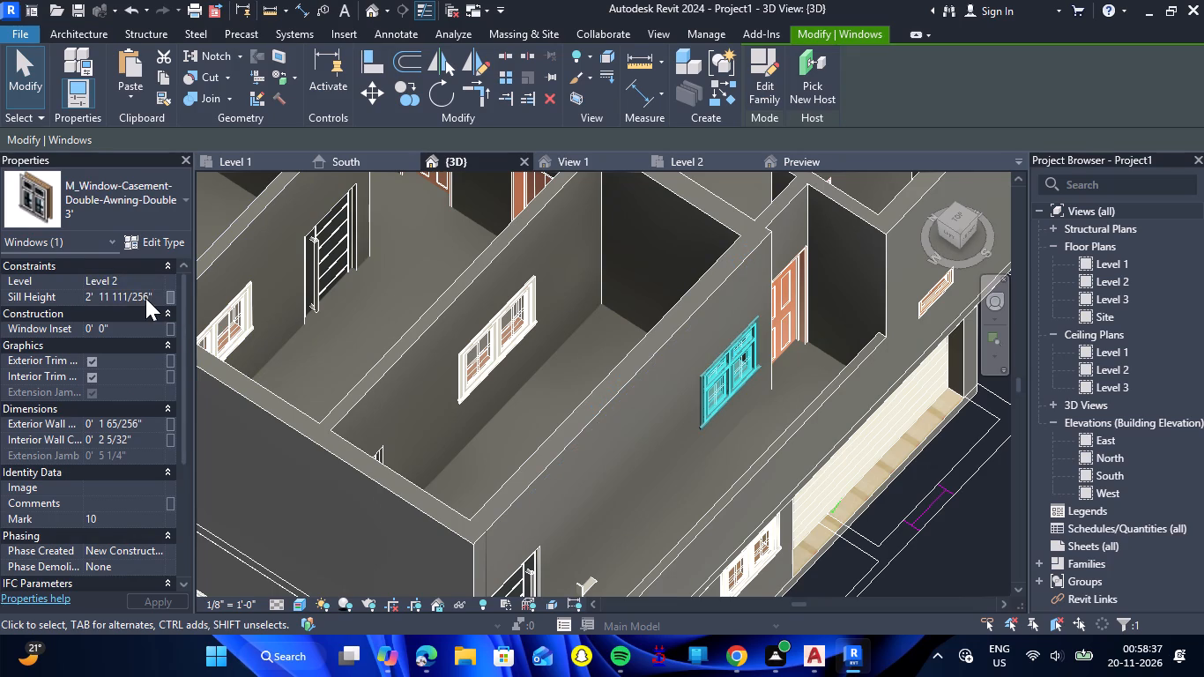
pyautogui.press('Left')
pyautogui.press('BackSpace')
pyautogui.press('BackSpace')
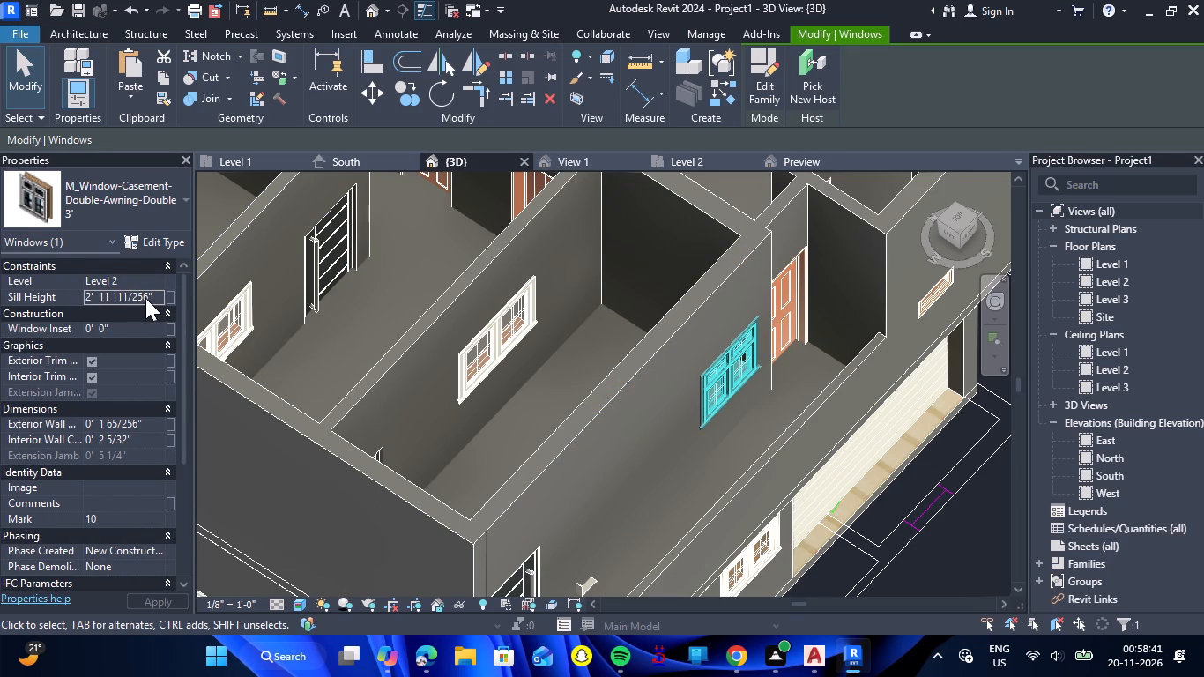
pyautogui.click(154, 297)
pyautogui.press('BackSpace')
pyautogui.press('BackSpace')
pyautogui.press('BackSpace')
pyautogui.press('BackSpace')
pyautogui.press('BackSpace')
pyautogui.press('BackSpace')
pyautogui.press('BackSpace')
pyautogui.press('BackSpace')
pyautogui.press('BackSpace')
pyautogui.press('BackSpace')
pyautogui.press('BackSpace')
pyautogui.press('BackSpace')
pyautogui.press('BackSpace')
pyautogui.press('BackSpace')
pyautogui.press('BackSpace')
pyautogui.press('BackSpace')
pyautogui.press('BackSpace')
pyautogui.press('BackSpace')
pyautogui.press('BackSpace')
pyautogui.press('BackSpace')
pyautogui.write("4'")
pyautogui.press('Return')
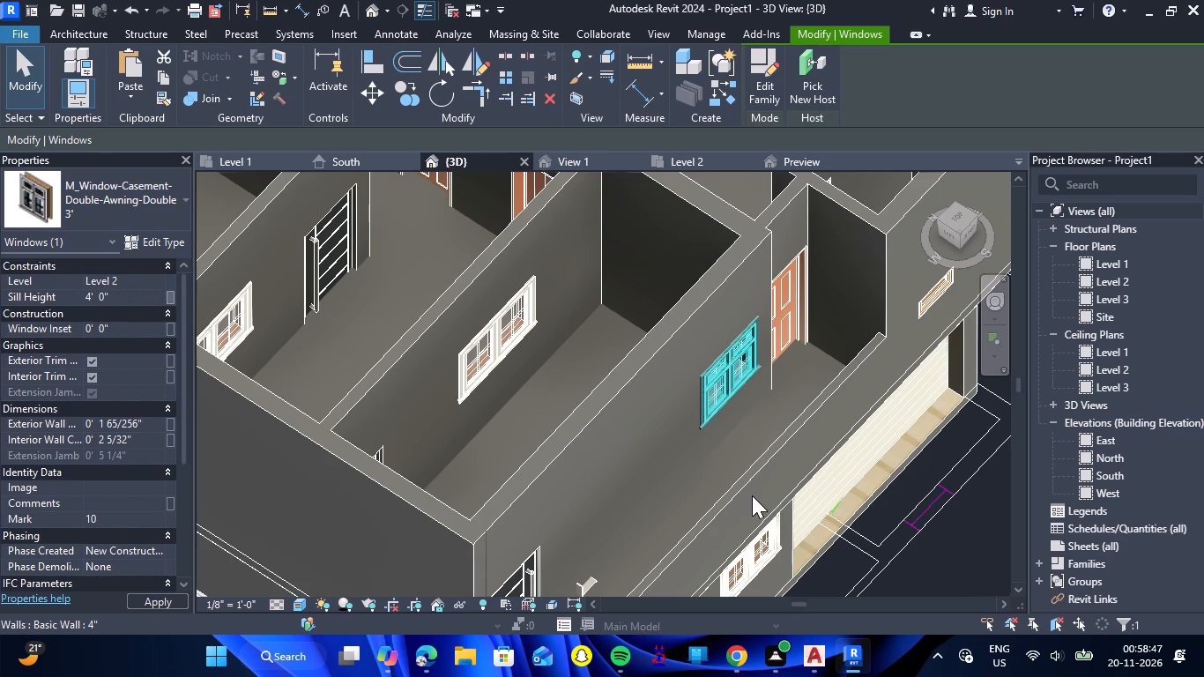
pyautogui.press('Escape')
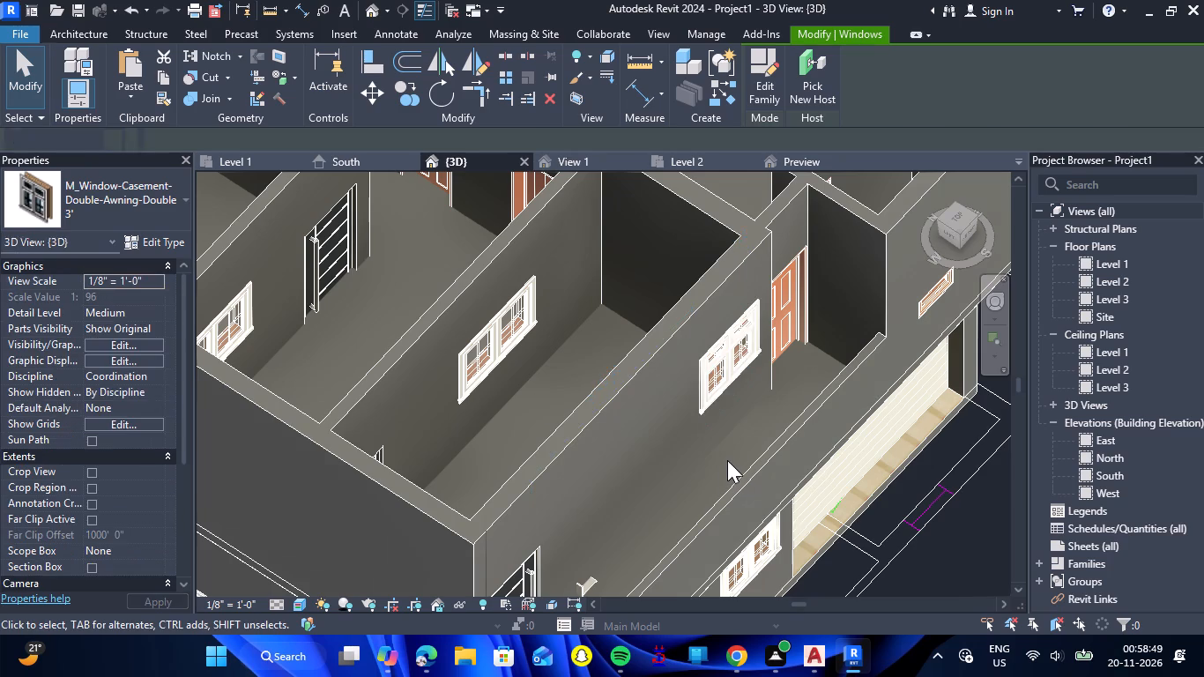
# In the 3D view, set the sill height of the 2' fixed window in the small south-east bathroom's south wall to 7'.
pyautogui.scroll(-4, 733, 442)
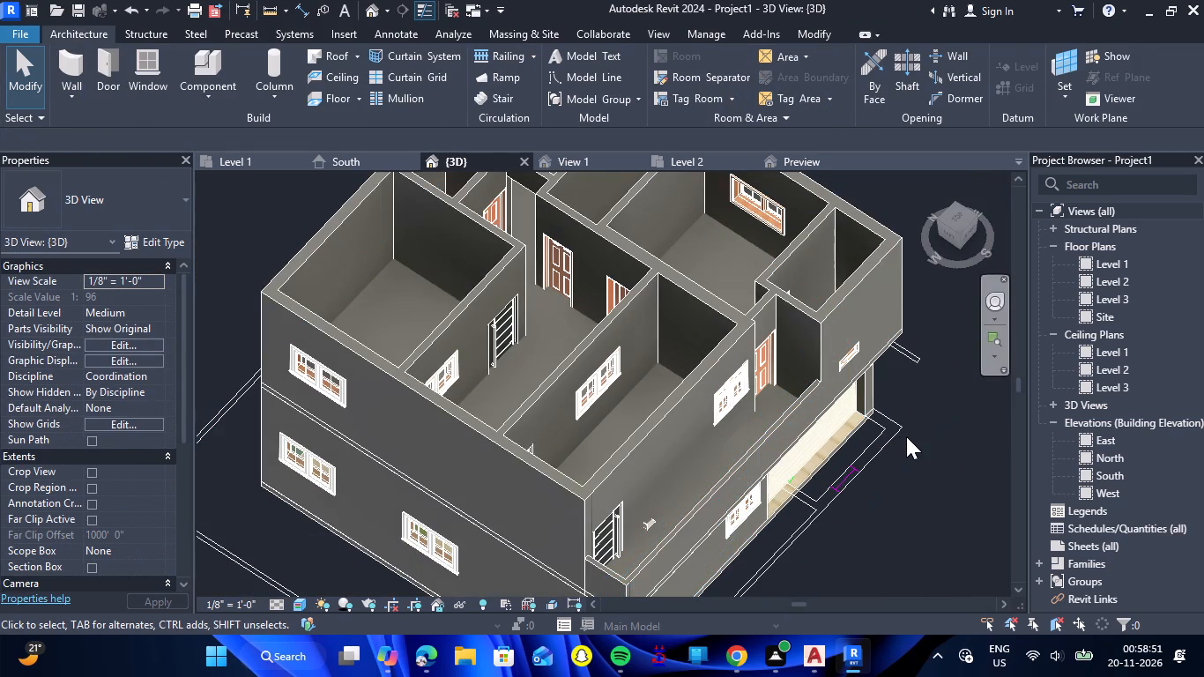
pyautogui.keyDown('shift'); pyautogui.moveTo(940, 463); pyautogui.dragTo(841, 429); pyautogui.keyUp('shift')
pyautogui.keyDown('shift'); pyautogui.moveTo(940, 463); pyautogui.dragTo(841, 429, button='right'); pyautogui.keyUp('shift')
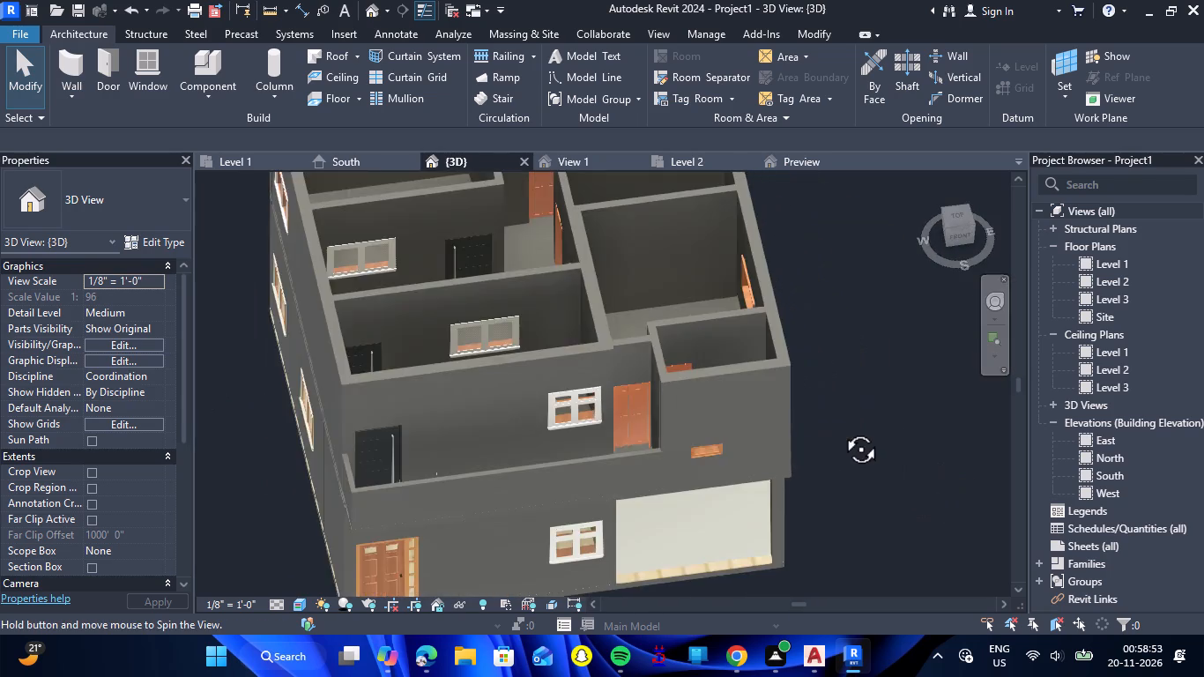
pyautogui.keyDown('shift'); pyautogui.moveTo(841, 429); pyautogui.dragTo(834, 386); pyautogui.keyUp('shift')
pyautogui.keyDown('shift'); pyautogui.moveTo(841, 429); pyautogui.dragTo(834, 386, button='right'); pyautogui.keyUp('shift')
pyautogui.keyDown('shift'); pyautogui.click(834, 386); pyautogui.keyUp('shift')
pyautogui.scroll(5, 723, 401)
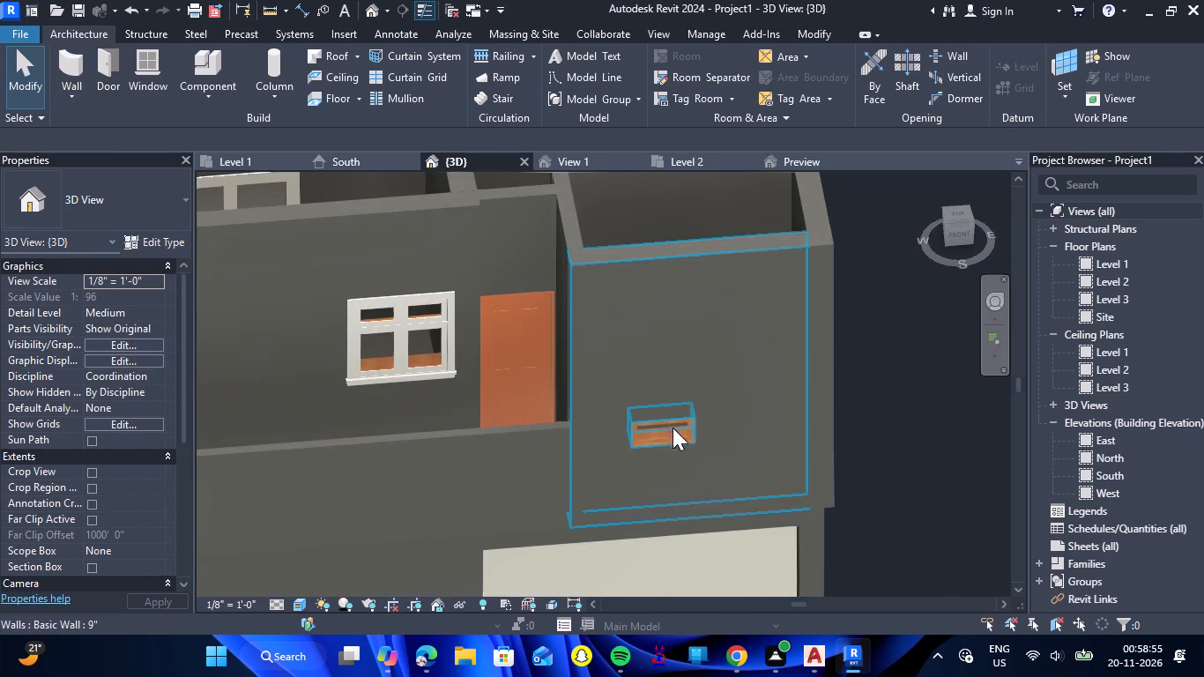
pyautogui.click(673, 428)
pyautogui.click(162, 301)
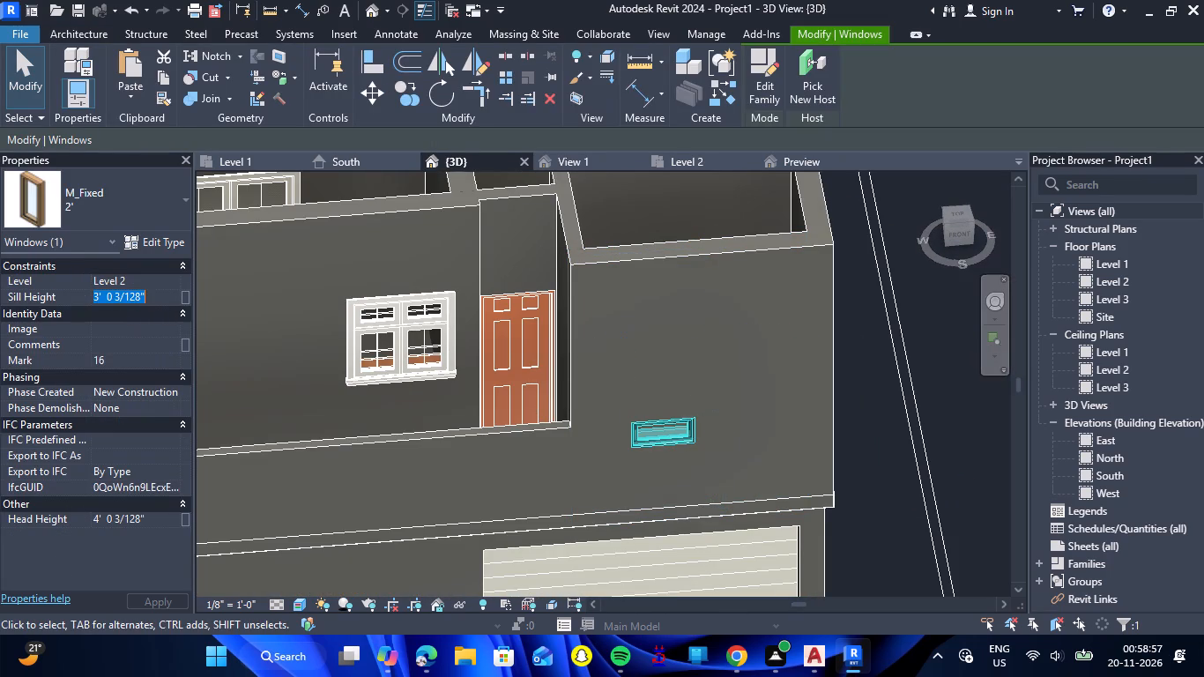
pyautogui.write("7'")
pyautogui.press('Return')
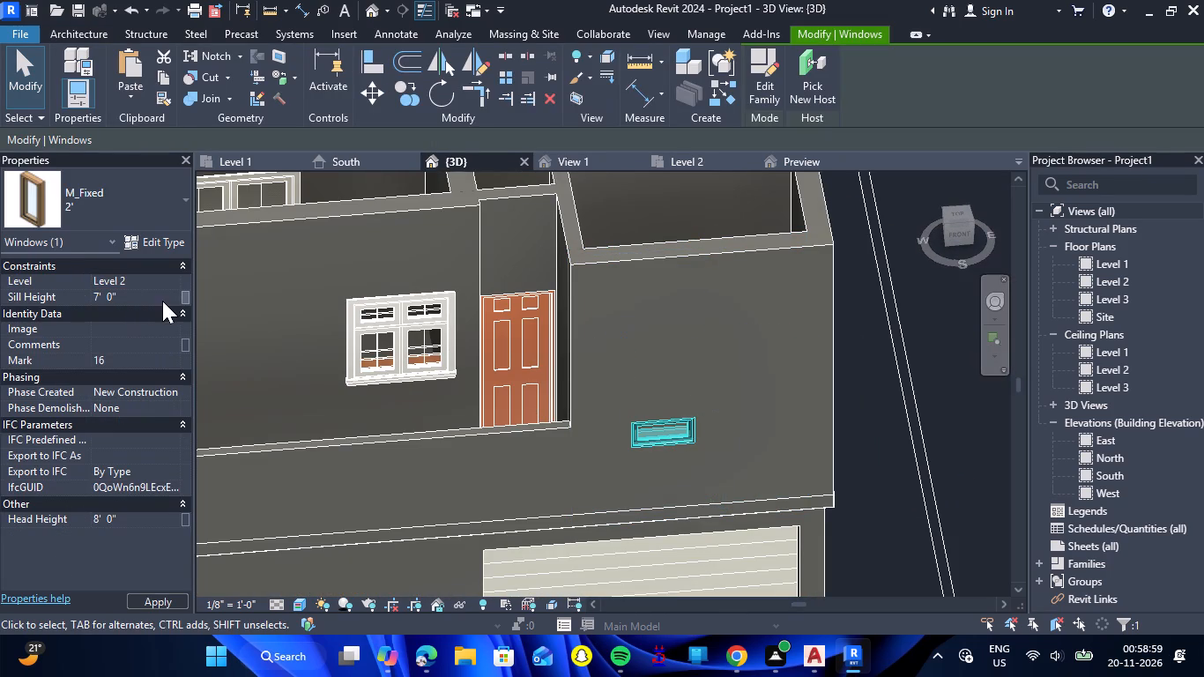
pyautogui.scroll(-5, 564, 340)
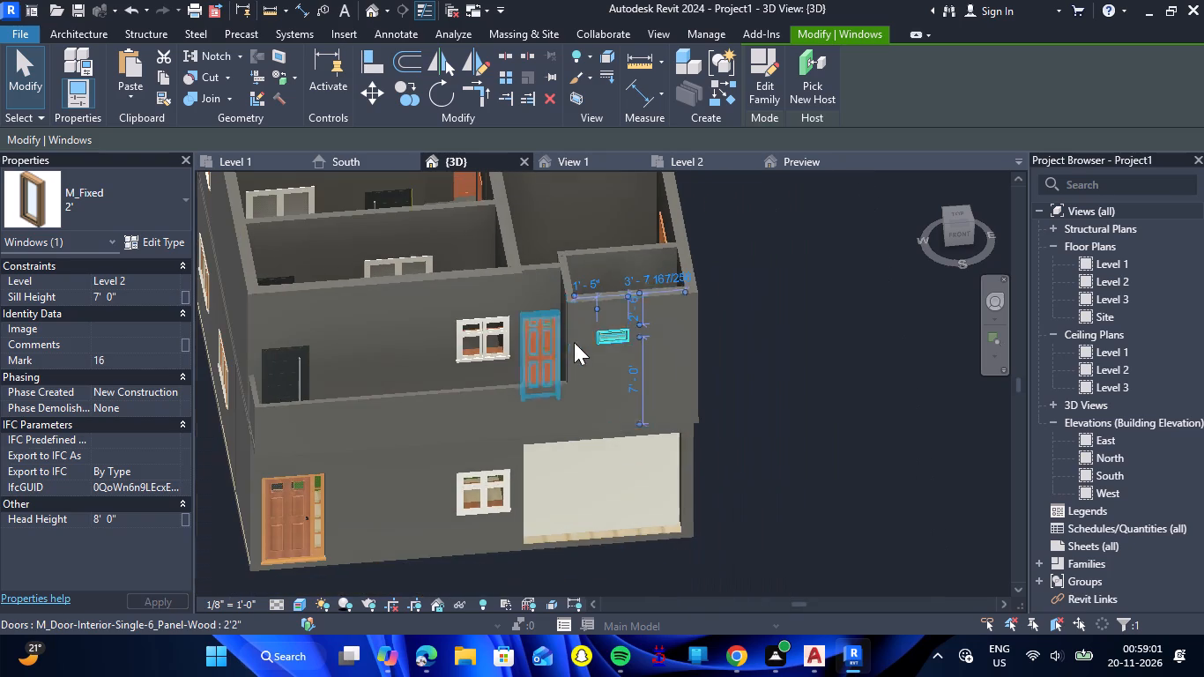
pyautogui.click(792, 370)
# Examine the upper-floor walls and windows in the 3D view from the east side and from above.
pyautogui.keyDown('shift'); pyautogui.moveTo(802, 379); pyautogui.dragTo(762, 413); pyautogui.keyUp('shift')
pyautogui.keyDown('shift'); pyautogui.moveTo(802, 379); pyautogui.dragTo(762, 413, button='right'); pyautogui.keyUp('shift')
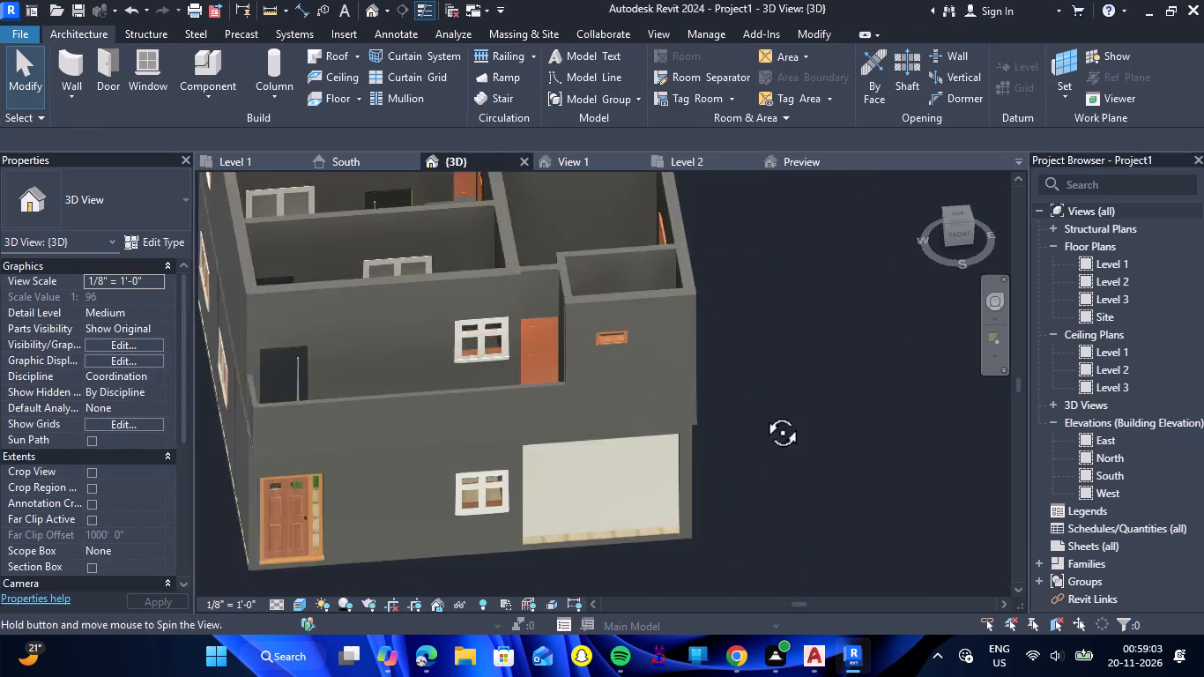
pyautogui.keyDown('shift'); pyautogui.moveTo(762, 413); pyautogui.dragTo(646, 401); pyautogui.keyUp('shift')
pyautogui.keyDown('shift'); pyautogui.moveTo(762, 413); pyautogui.dragTo(646, 401, button='right'); pyautogui.keyUp('shift')
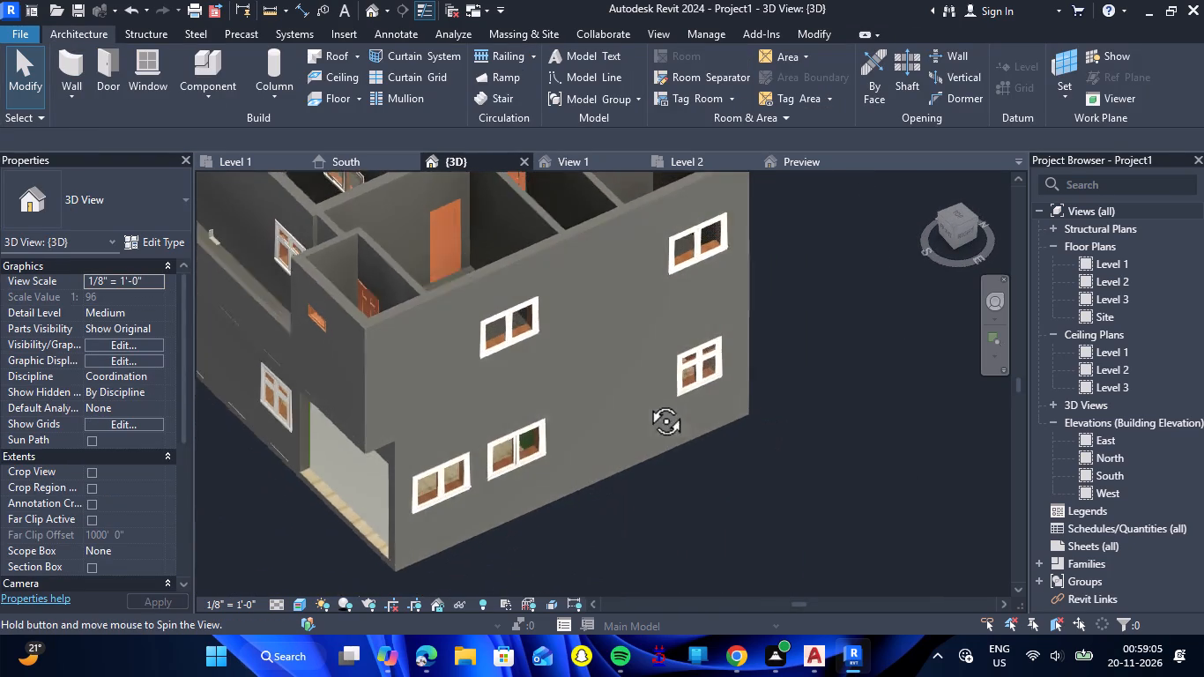
pyautogui.keyDown('shift'); pyautogui.moveTo(646, 401); pyautogui.dragTo(693, 531); pyautogui.keyUp('shift')
pyautogui.keyDown('shift'); pyautogui.moveTo(646, 401); pyautogui.dragTo(693, 531, button='right'); pyautogui.keyUp('shift')
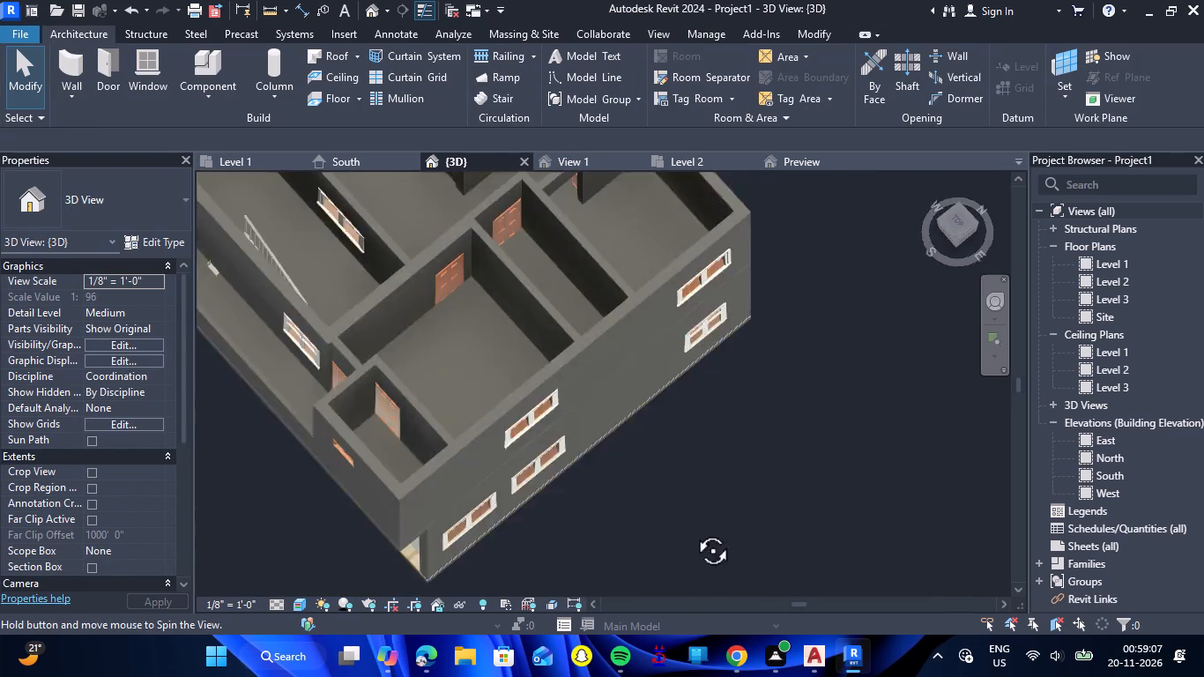
pyautogui.keyDown('shift'); pyautogui.moveTo(693, 531); pyautogui.dragTo(781, 520); pyautogui.keyUp('shift')
pyautogui.keyDown('shift'); pyautogui.moveTo(693, 531); pyautogui.dragTo(781, 520, button='right'); pyautogui.keyUp('shift')
pyautogui.keyDown('shift'); pyautogui.click(781, 520); pyautogui.keyUp('shift')
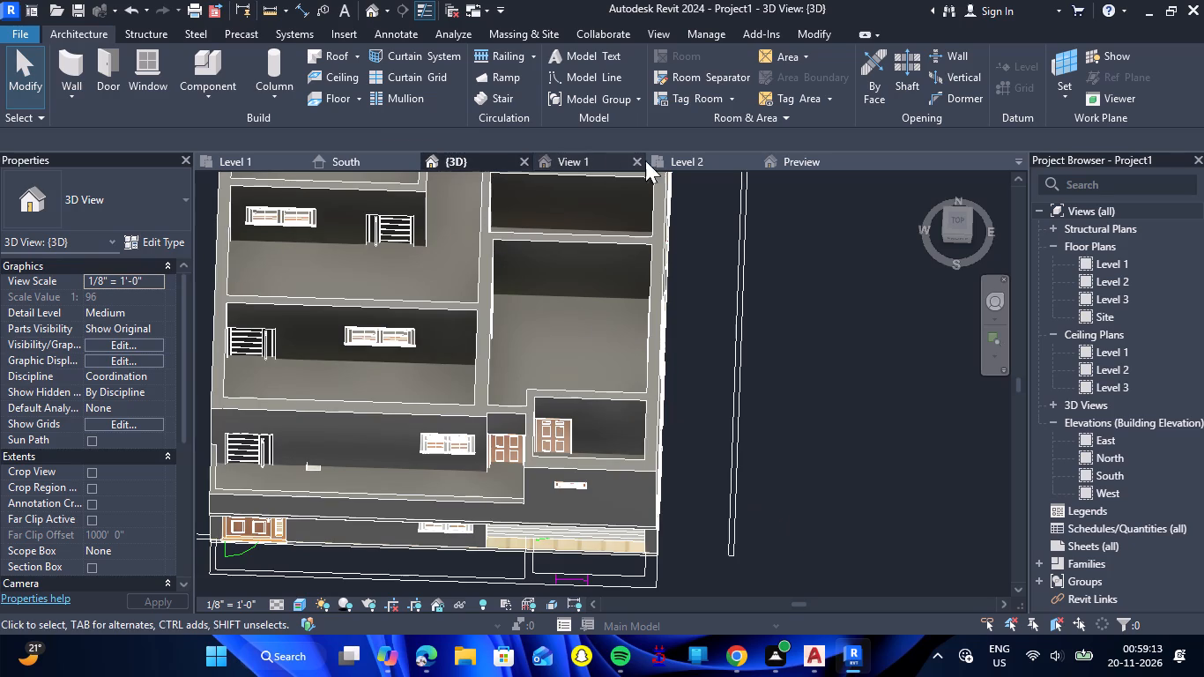
# On the Level 2 plan, draw a 9" basic wall north-south across the WC+bath east of dining, along the underlay's window line, about 4'6" long.
pyautogui.click(668, 160)
pyautogui.scroll(9, 558, 303)
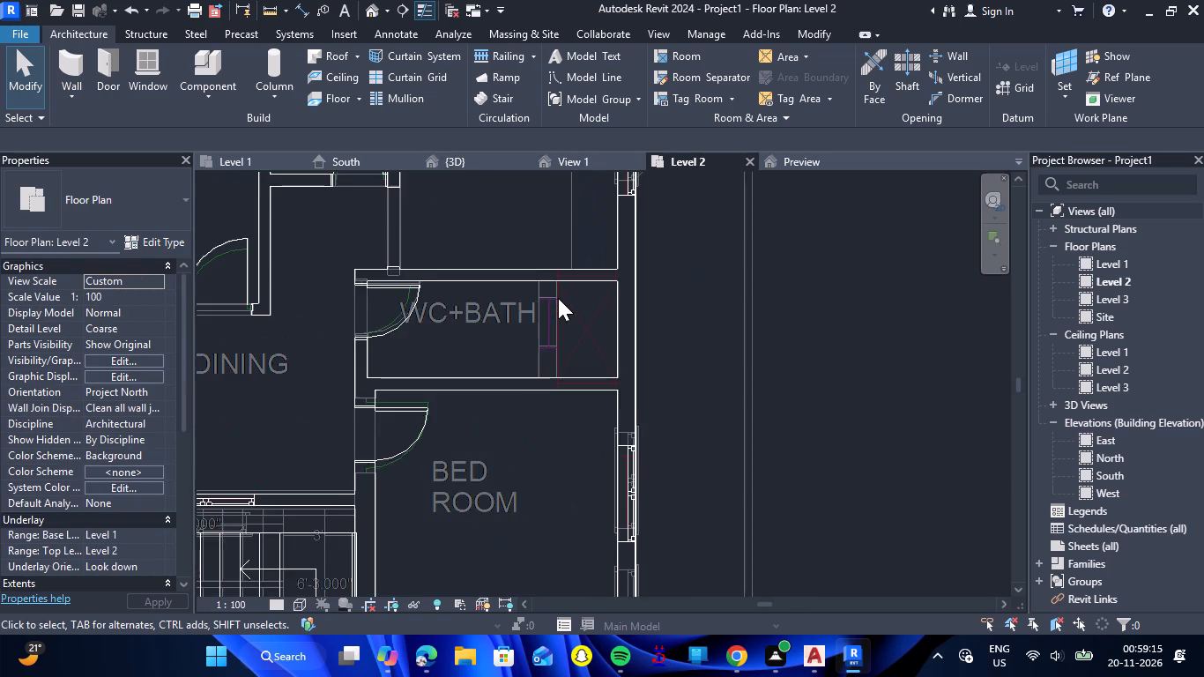
pyautogui.scroll(3, 558, 298)
pyautogui.click(80, 67)
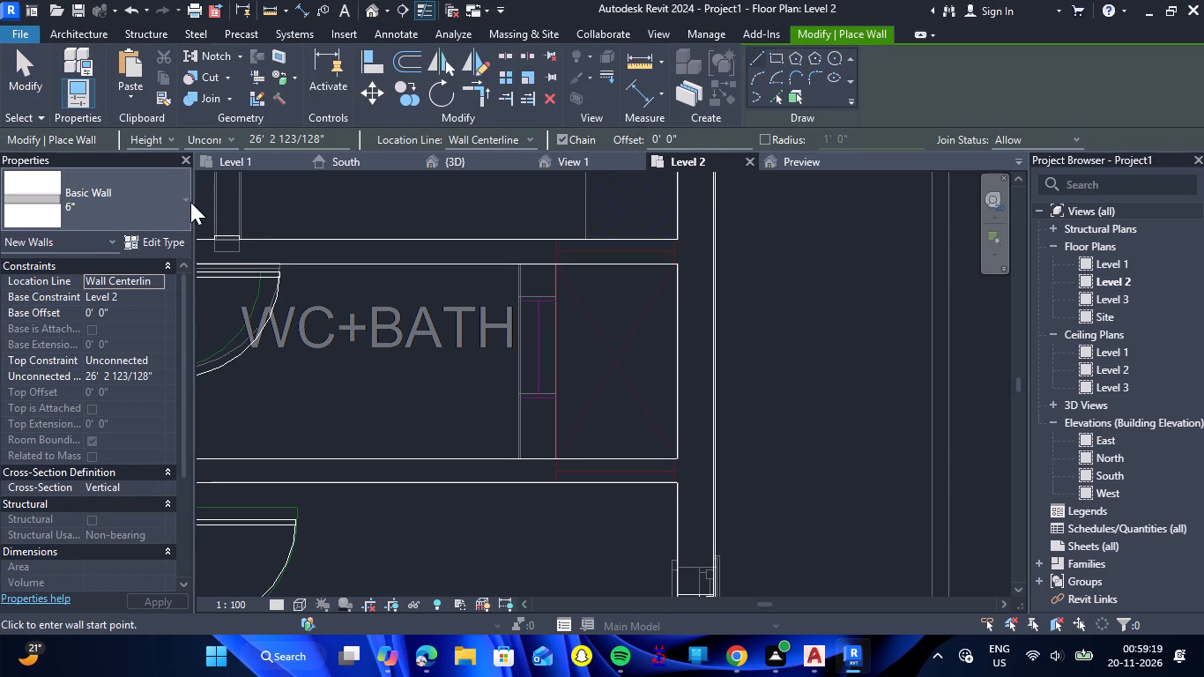
pyautogui.click(190, 202)
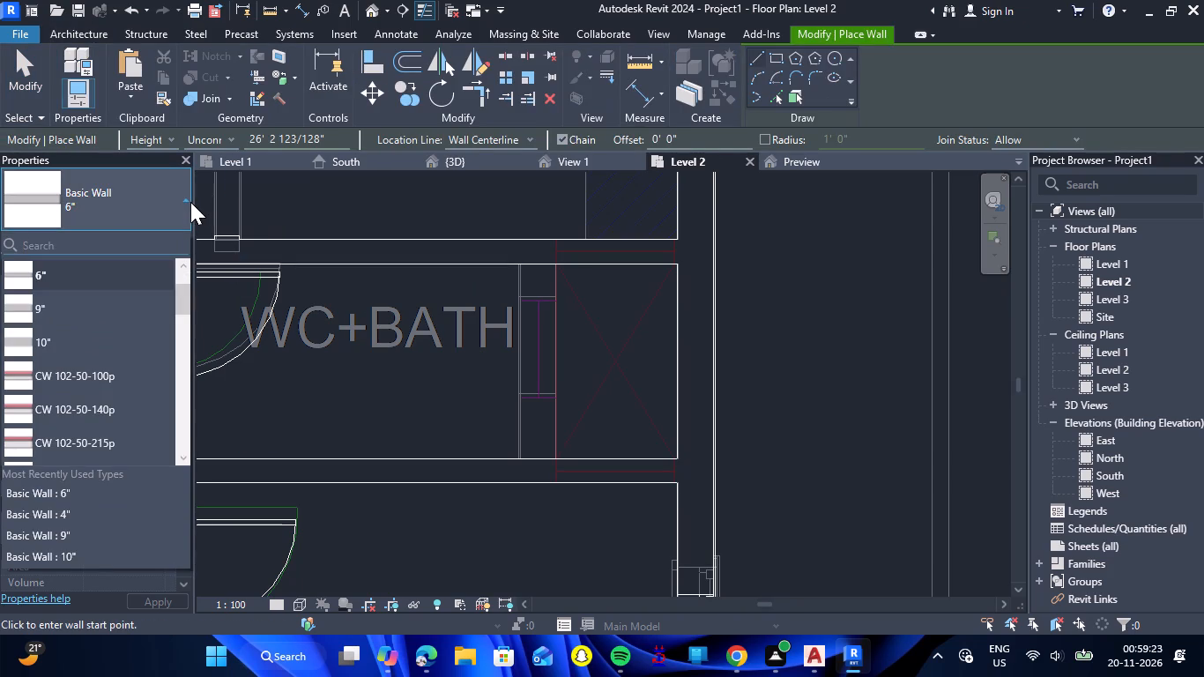
pyautogui.click(120, 301)
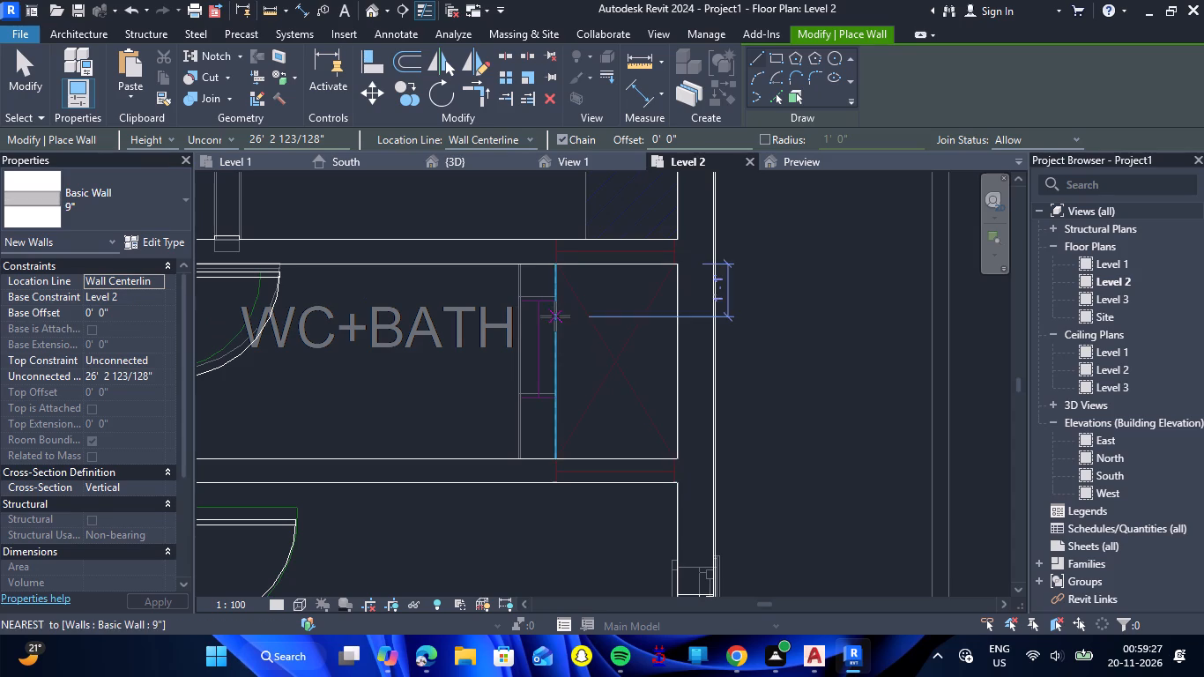
pyautogui.doubleClick(538, 266)
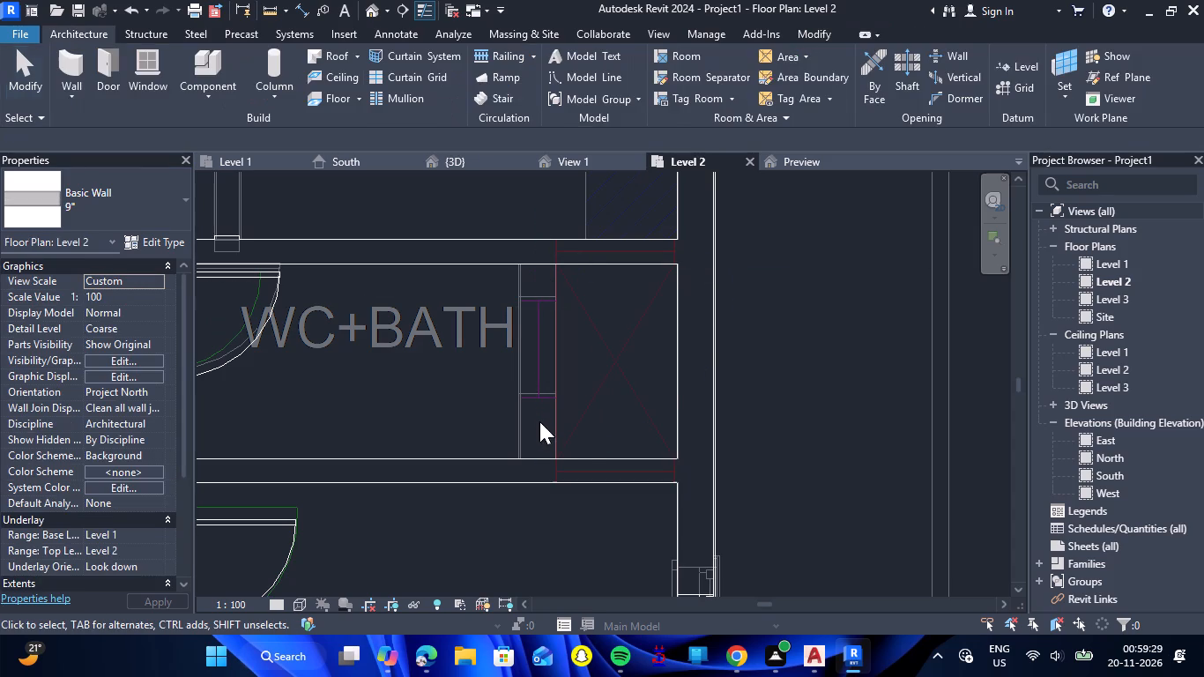
pyautogui.click(77, 56)
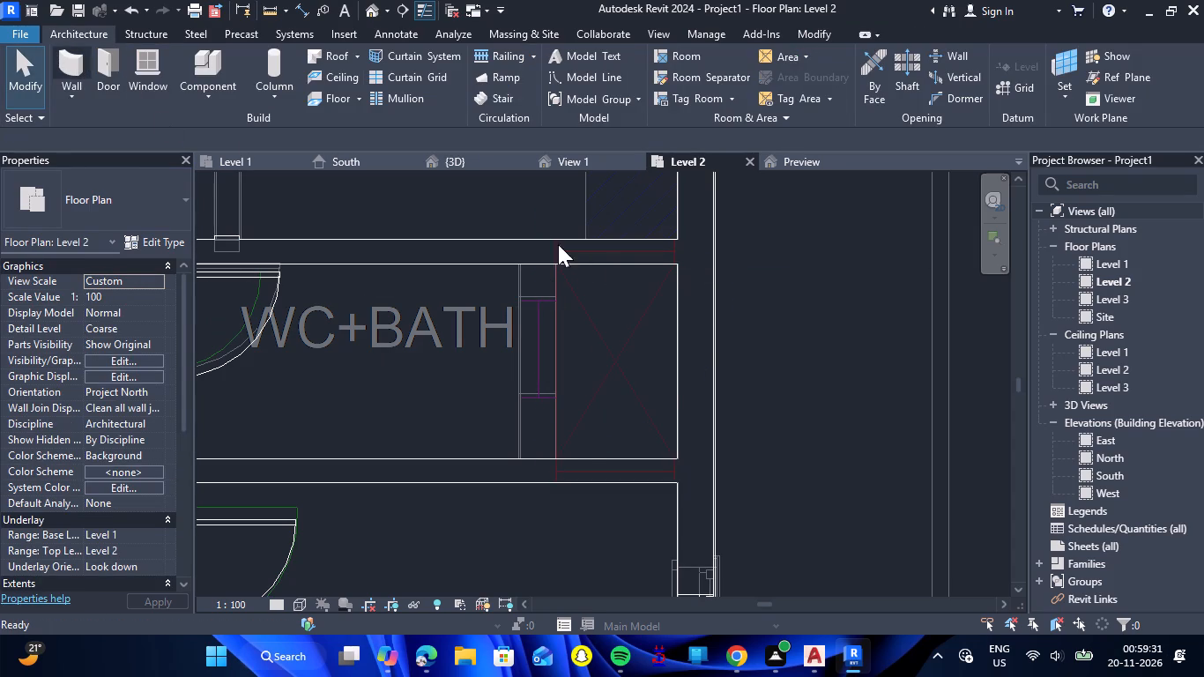
pyautogui.scroll(6, 536, 258)
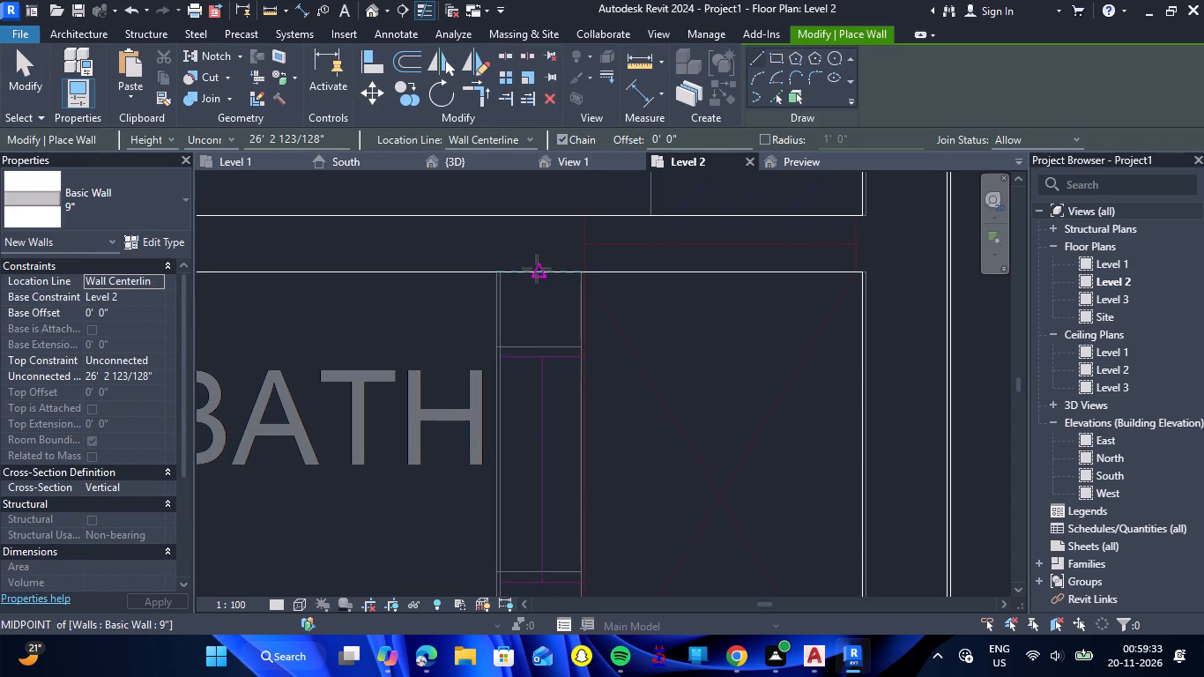
pyautogui.click(539, 272)
pyautogui.scroll(-5, 542, 342)
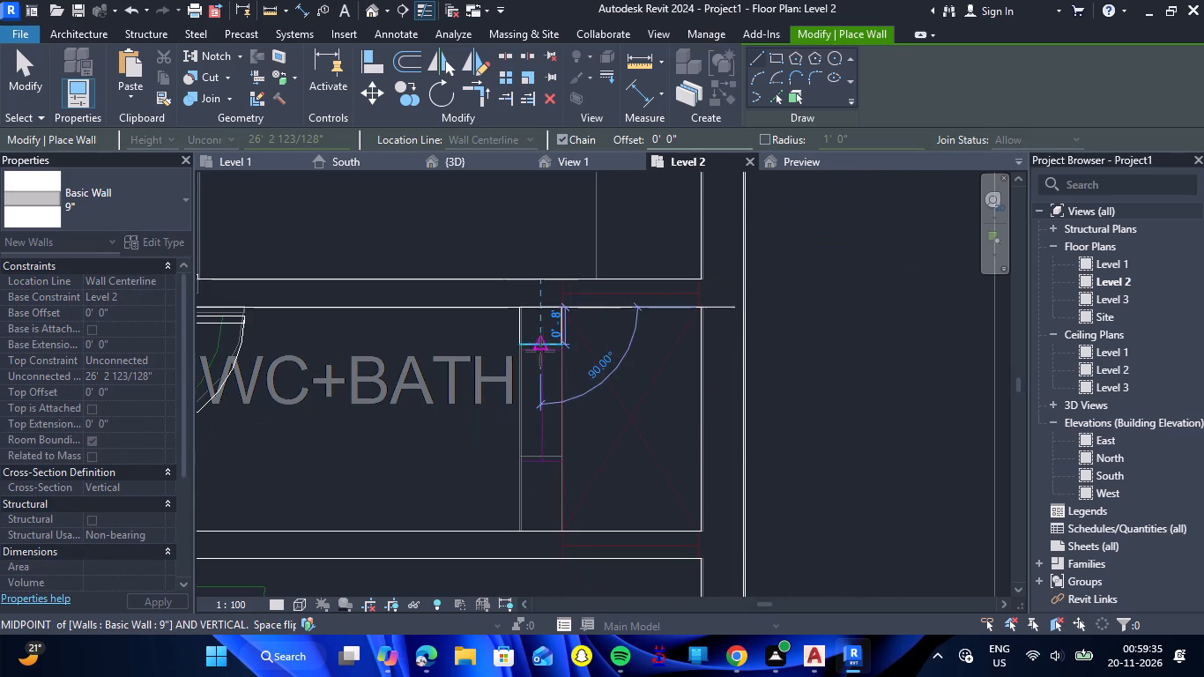
pyautogui.click(543, 533)
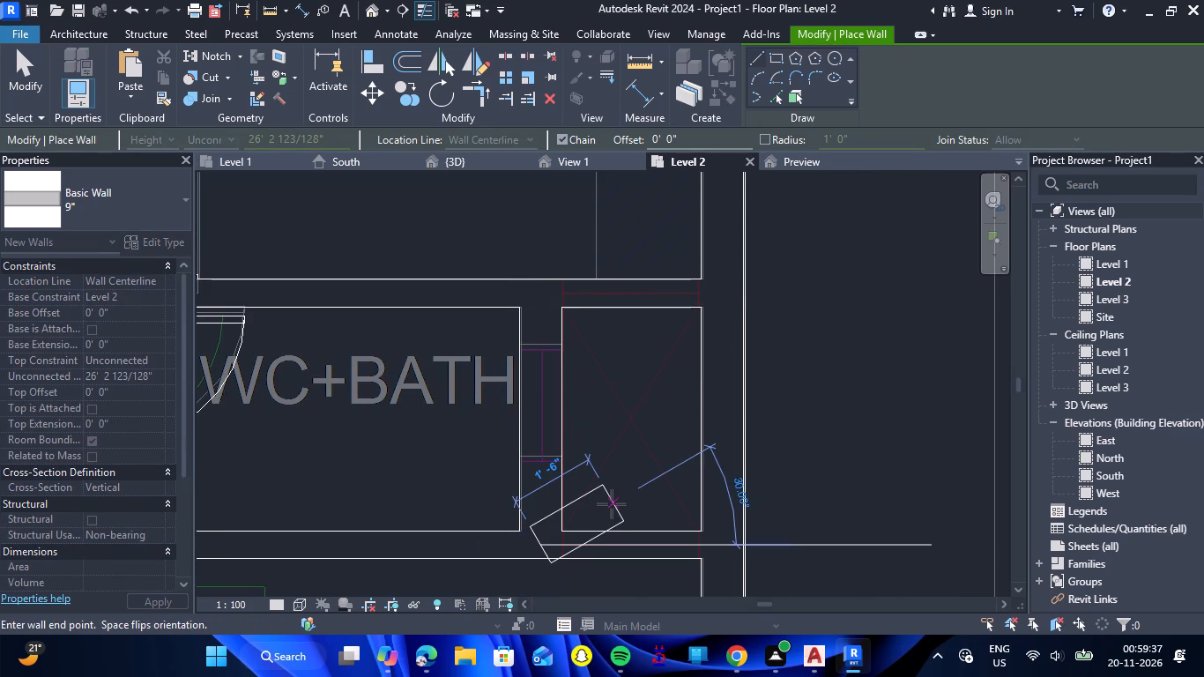
pyautogui.press('Escape')
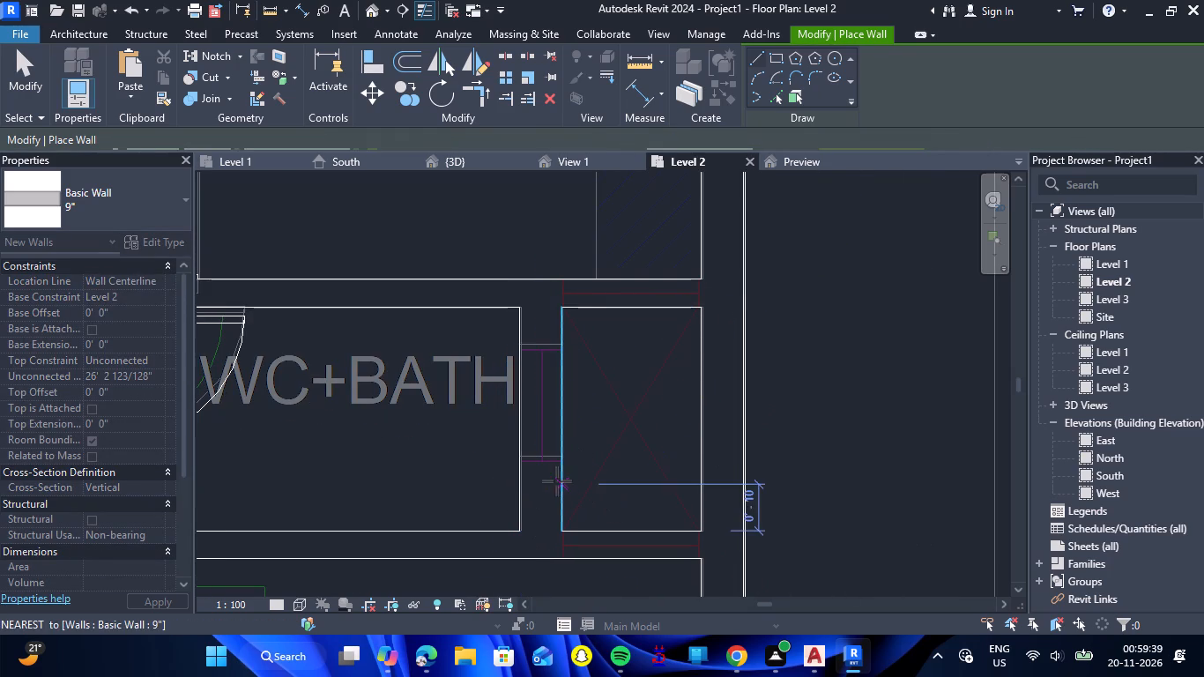
pyautogui.press('Escape')
# Set the unconnected height of the new 9" wall across the WC+bath to 10'6".
pyautogui.doubleClick(562, 480)
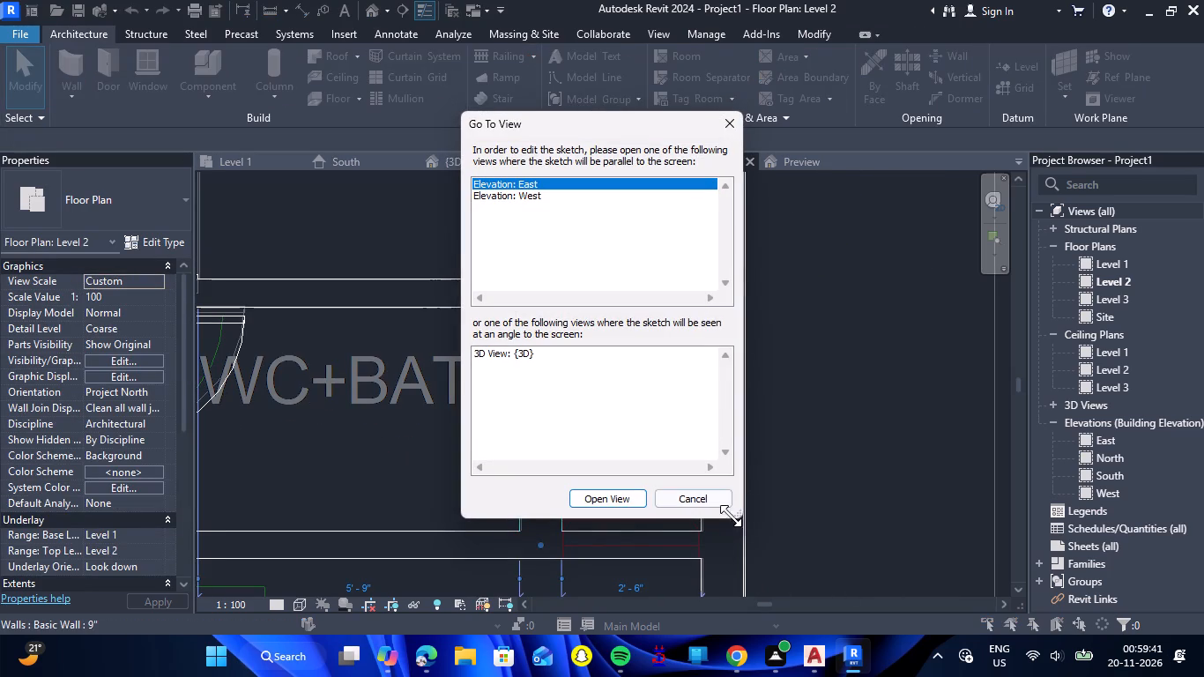
pyautogui.click(687, 502)
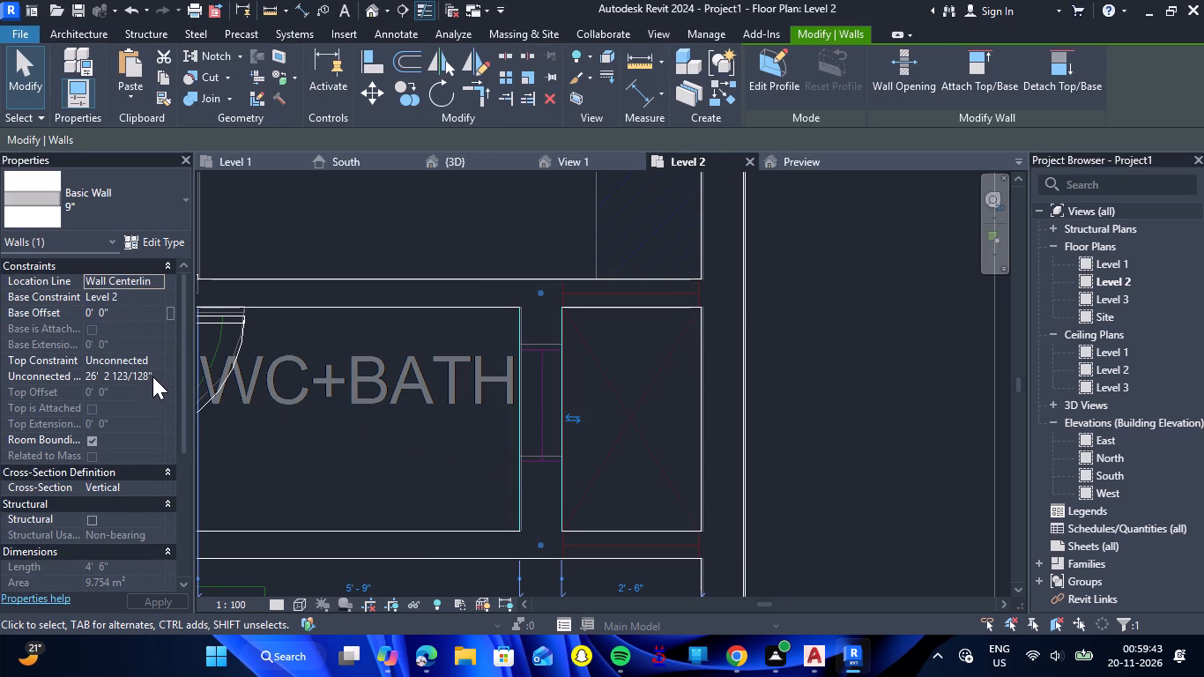
pyautogui.click(160, 375)
pyautogui.moveTo(160, 375); pyautogui.dragTo(0, 375)
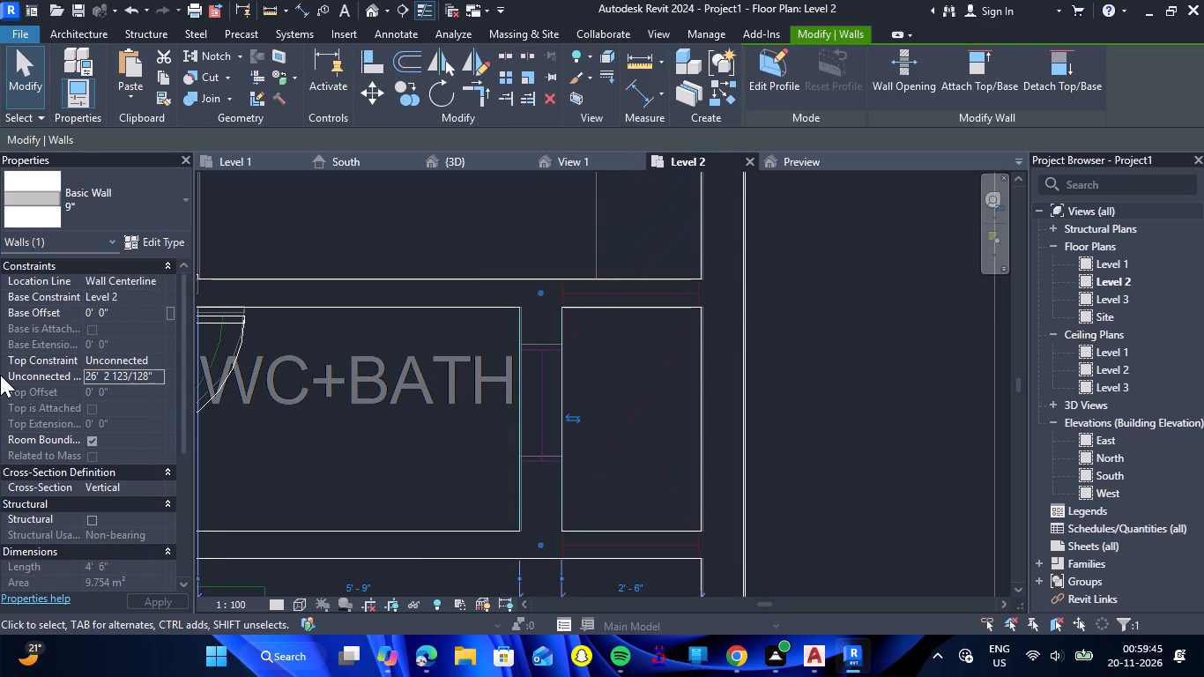
pyautogui.press('1')
pyautogui.write("0'6")
pyautogui.hotkey('shift', '"')
pyautogui.click(155, 374)
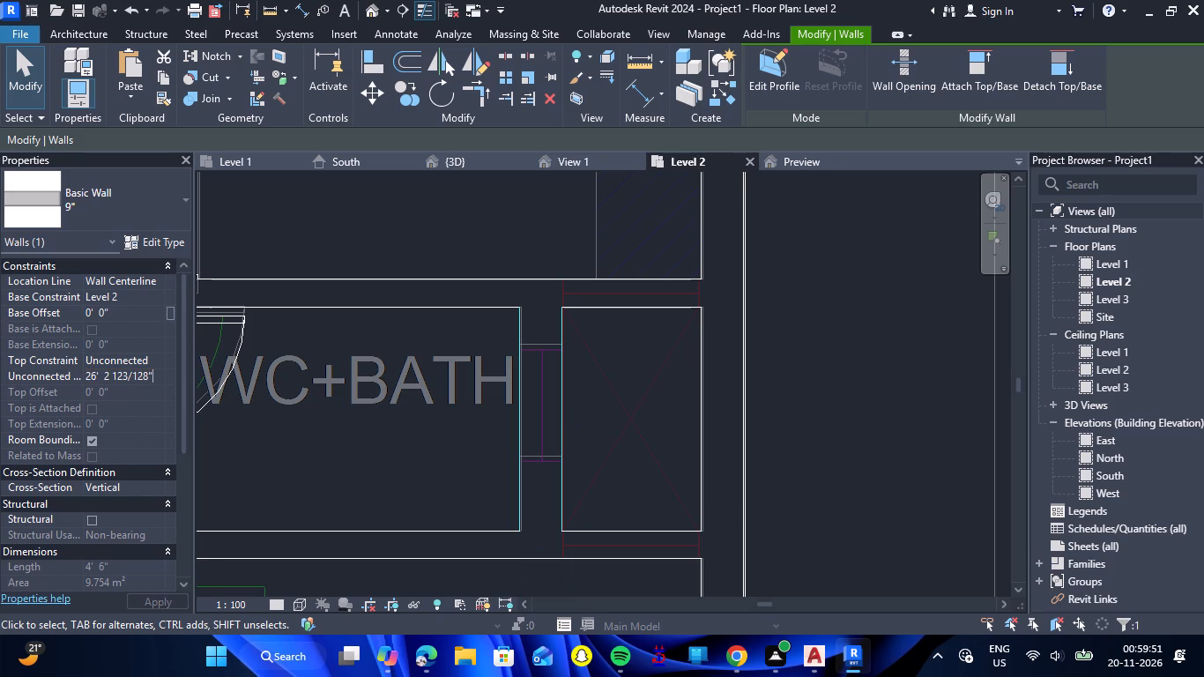
pyautogui.press('BackSpace')
pyautogui.press('BackSpace')
pyautogui.press('BackSpace')
pyautogui.press('BackSpace')
pyautogui.press('BackSpace')
pyautogui.press('BackSpace')
pyautogui.press('BackSpace')
pyautogui.press('BackSpace')
pyautogui.press('BackSpace')
pyautogui.press('BackSpace')
pyautogui.press('BackSpace')
pyautogui.press('BackSpace')
pyautogui.press('BackSpace')
pyautogui.press('BackSpace')
pyautogui.press('BackSpace')
pyautogui.press('BackSpace')
pyautogui.press('BackSpace')
pyautogui.press('BackSpace')
pyautogui.press('BackSpace')
pyautogui.press('BackSpace')
pyautogui.write("10'6")
pyautogui.hotkey('shift', '"')
pyautogui.press('Return')
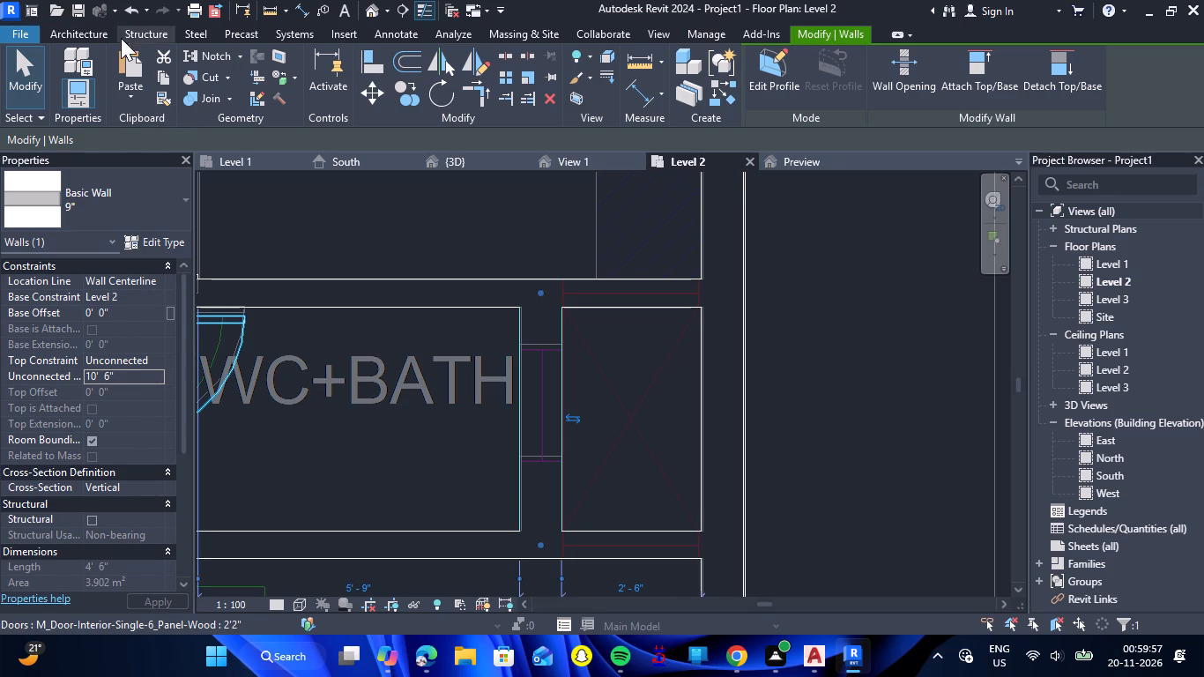
# Place a 2' fixed window in the new WC+bath wall over the underlay's window, about 9" from the room's north wall.
pyautogui.click(63, 37)
pyautogui.click(138, 71)
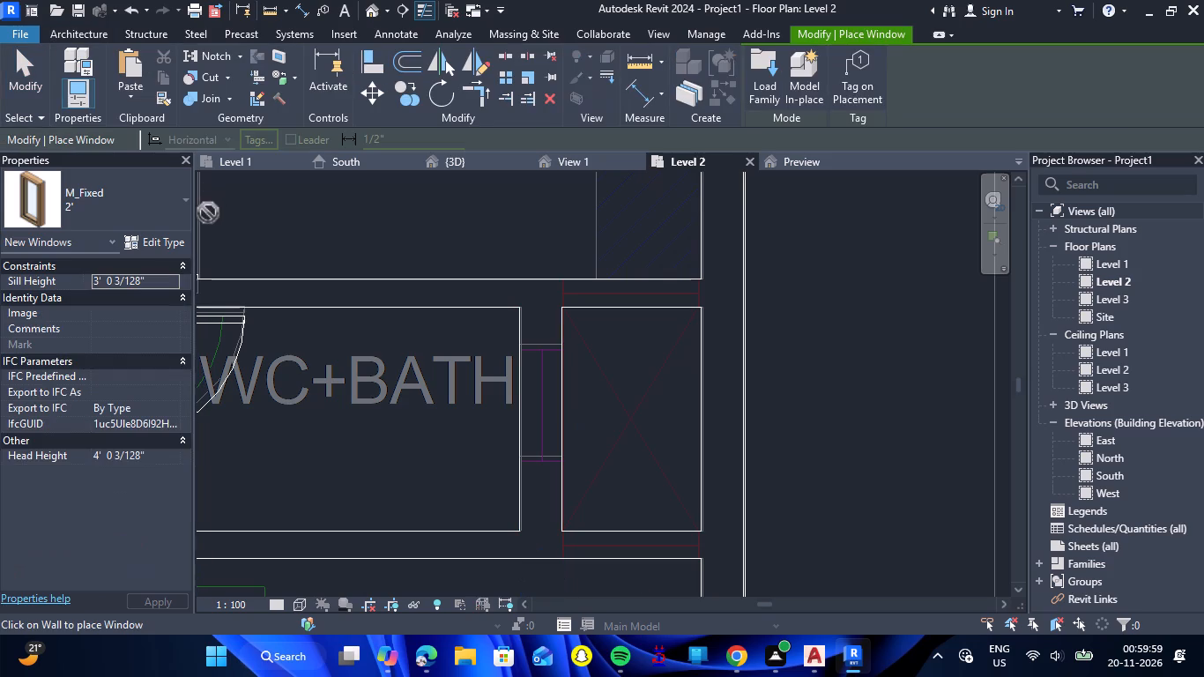
pyautogui.click(545, 405)
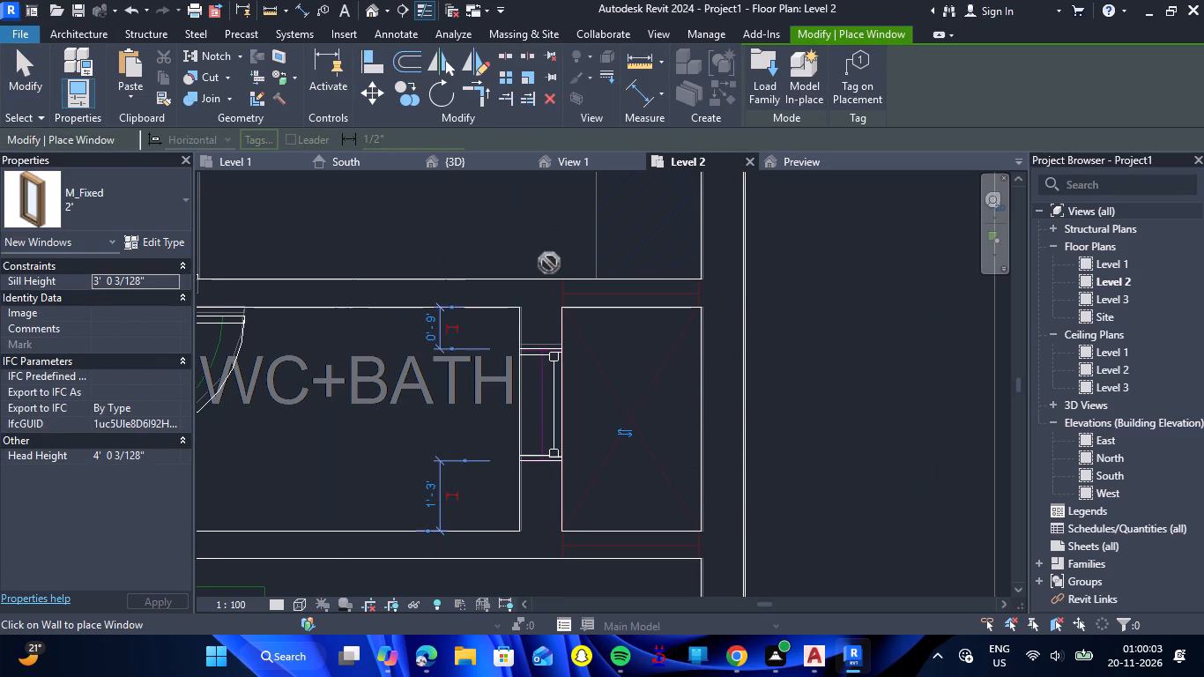
# In the 3D view, set the sill height of the 2' fixed window in the new WC+bath wall to 7'.
pyautogui.press('Escape')
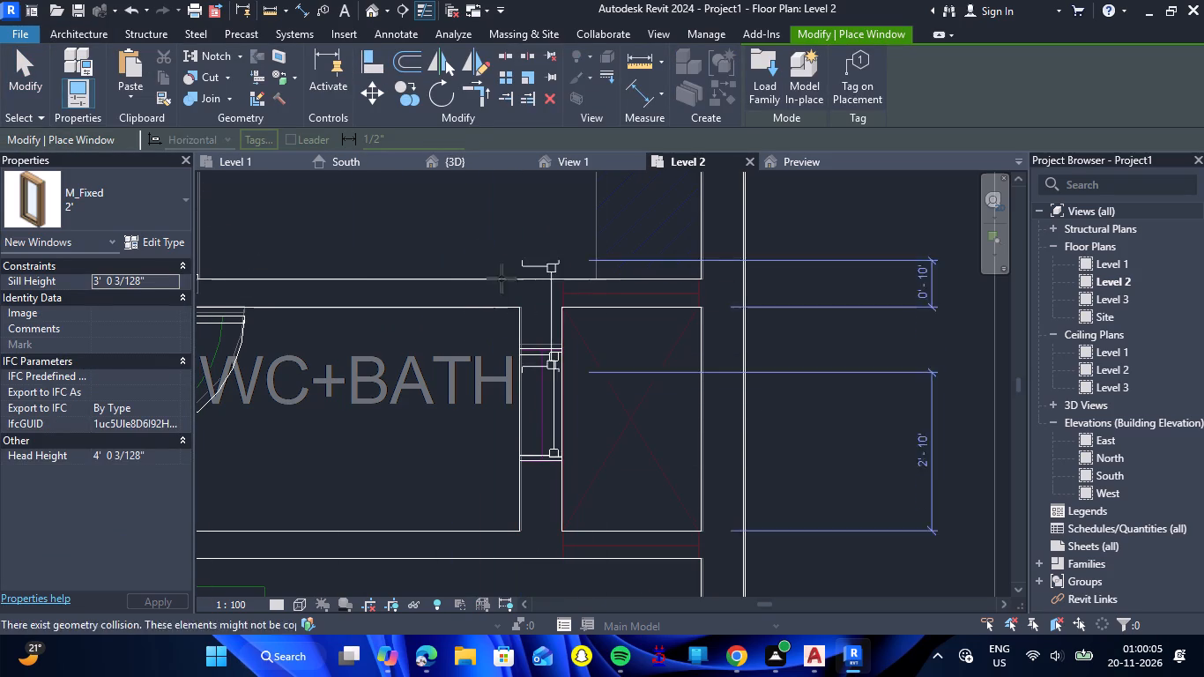
pyautogui.press('Escape')
pyautogui.click(461, 168)
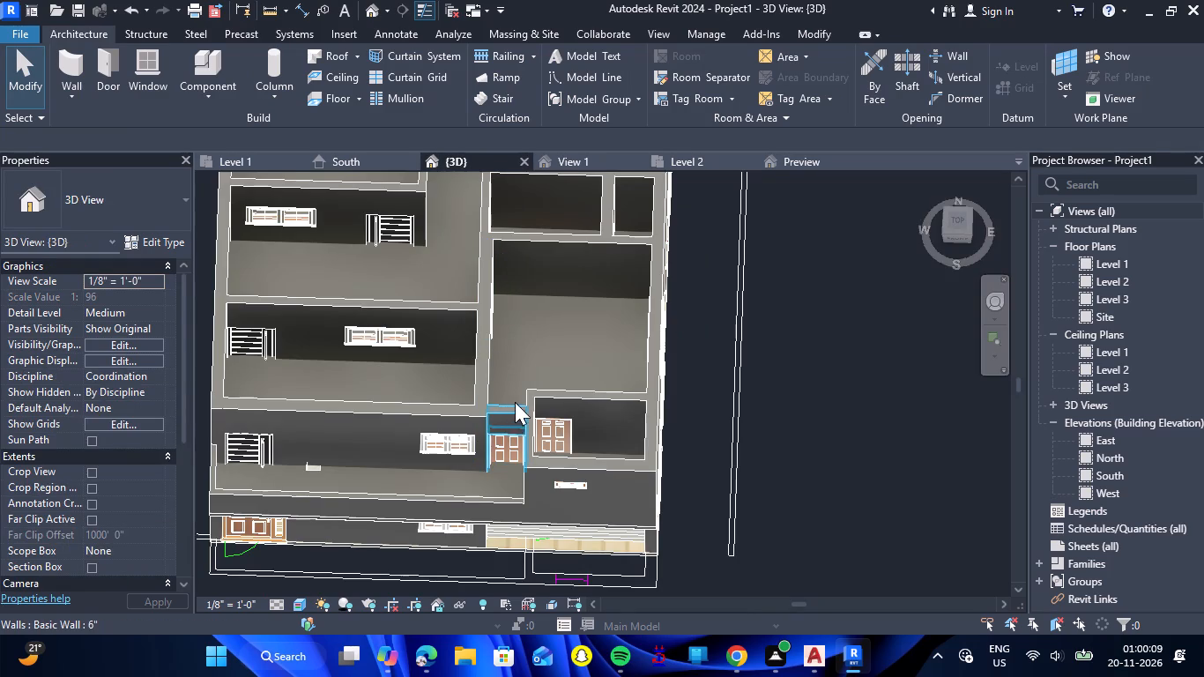
pyautogui.scroll(-3, 515, 402)
pyautogui.keyDown('shift'); pyautogui.click(798, 360); pyautogui.keyUp('shift')
pyautogui.keyDown('shift'); pyautogui.moveTo(798, 360); pyautogui.dragTo(732, 393, button='right'); pyautogui.keyUp('shift')
pyautogui.keyDown('shift'); pyautogui.moveTo(798, 360); pyautogui.dragTo(732, 393); pyautogui.keyUp('shift')
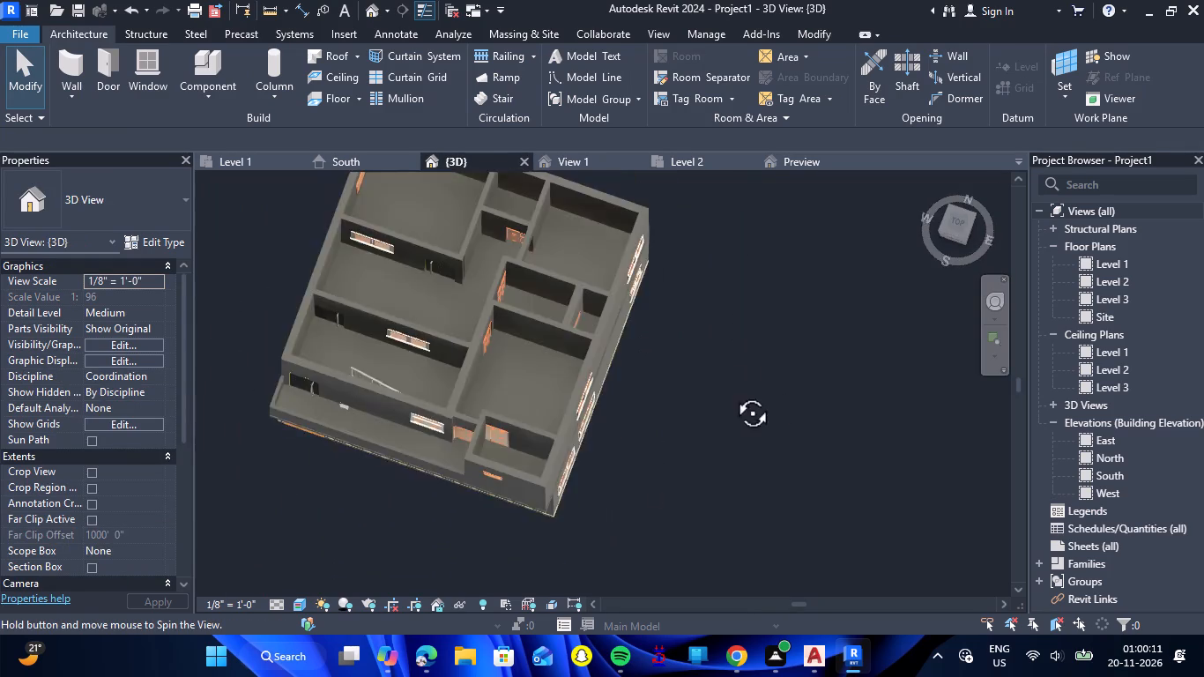
pyautogui.keyDown('shift'); pyautogui.moveTo(732, 393); pyautogui.dragTo(642, 385); pyautogui.keyUp('shift')
pyautogui.keyDown('shift'); pyautogui.moveTo(732, 393); pyautogui.dragTo(642, 385, button='right'); pyautogui.keyUp('shift')
pyautogui.scroll(10, 533, 363)
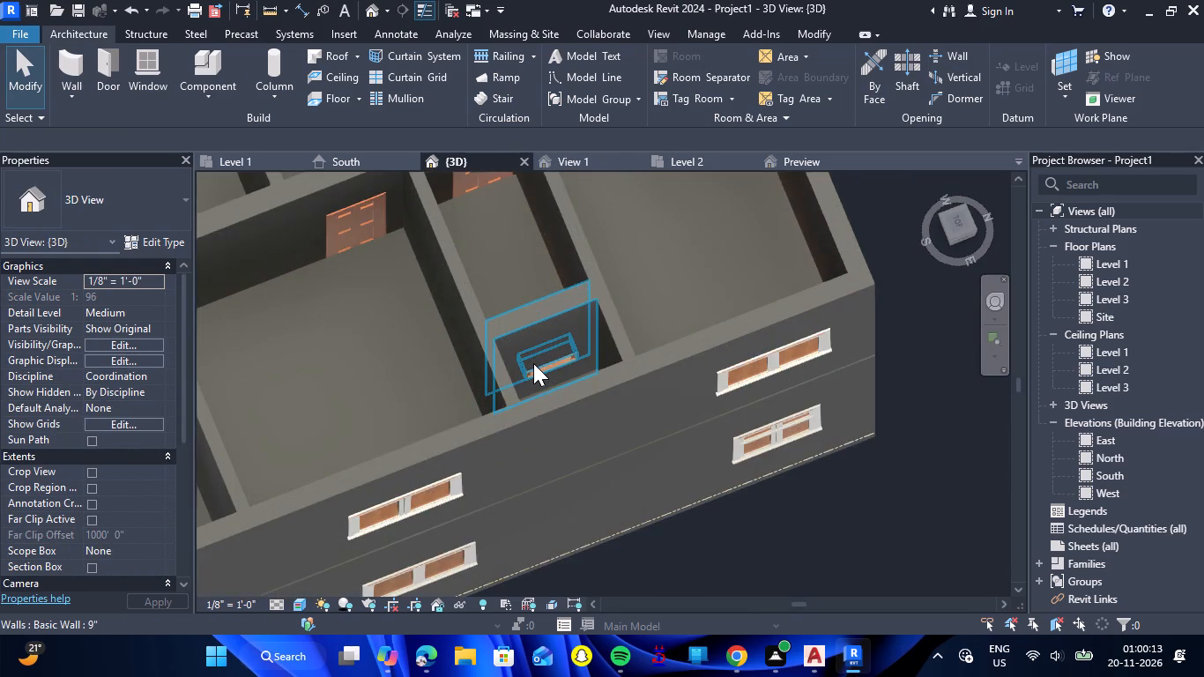
pyautogui.scroll(1, 533, 363)
pyautogui.click(588, 353)
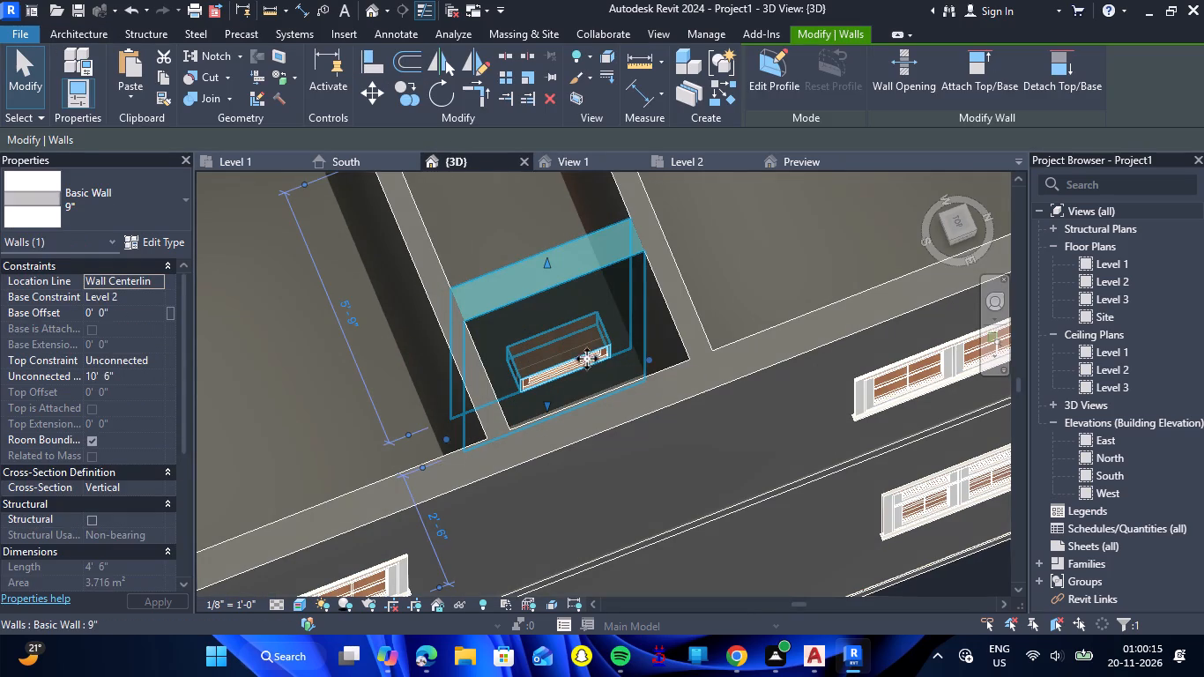
pyautogui.press('Escape')
pyautogui.scroll(7, 569, 374)
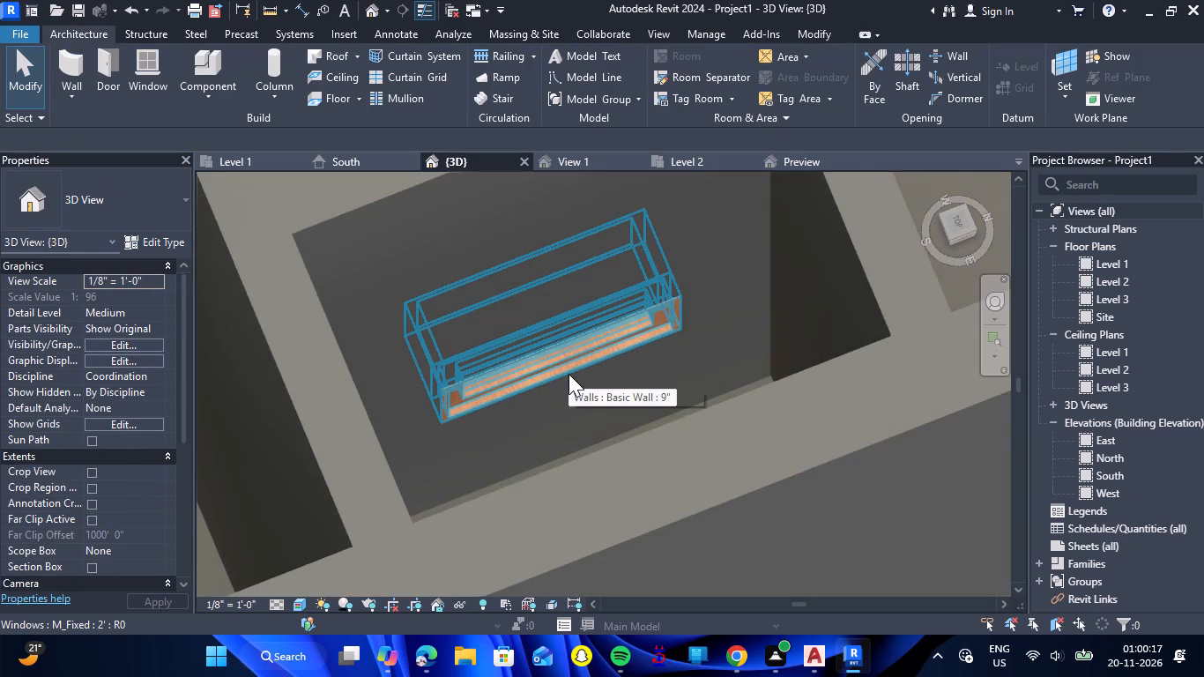
pyautogui.doubleClick(569, 370)
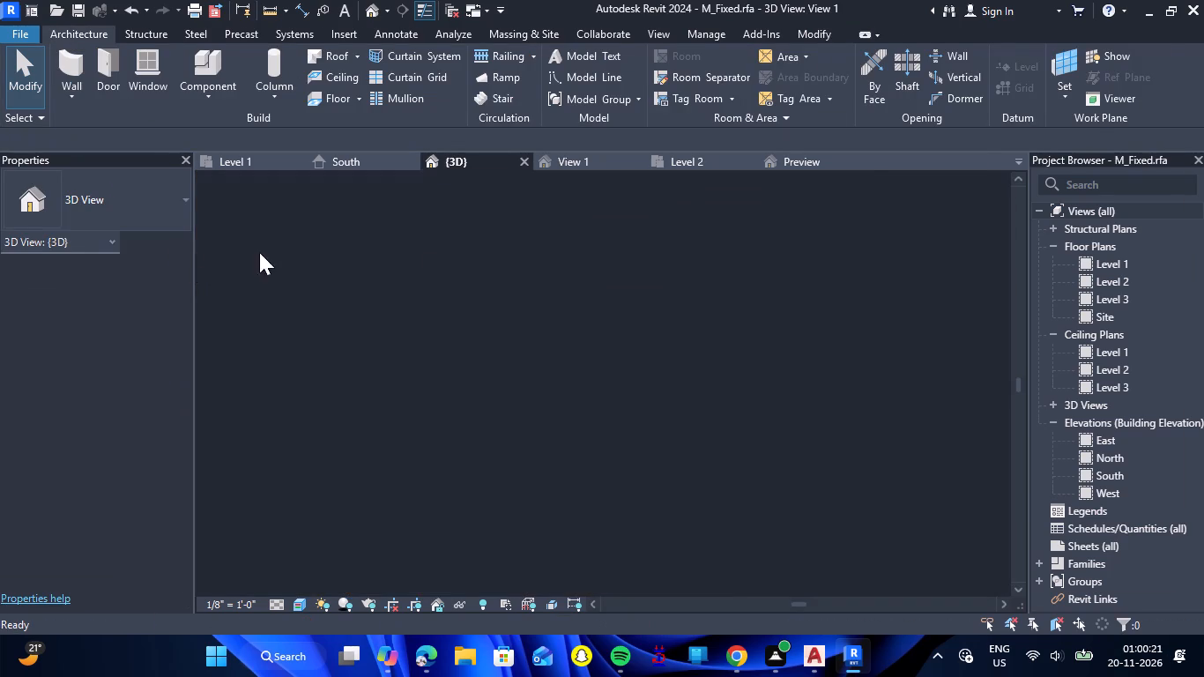
pyautogui.click(436, 164)
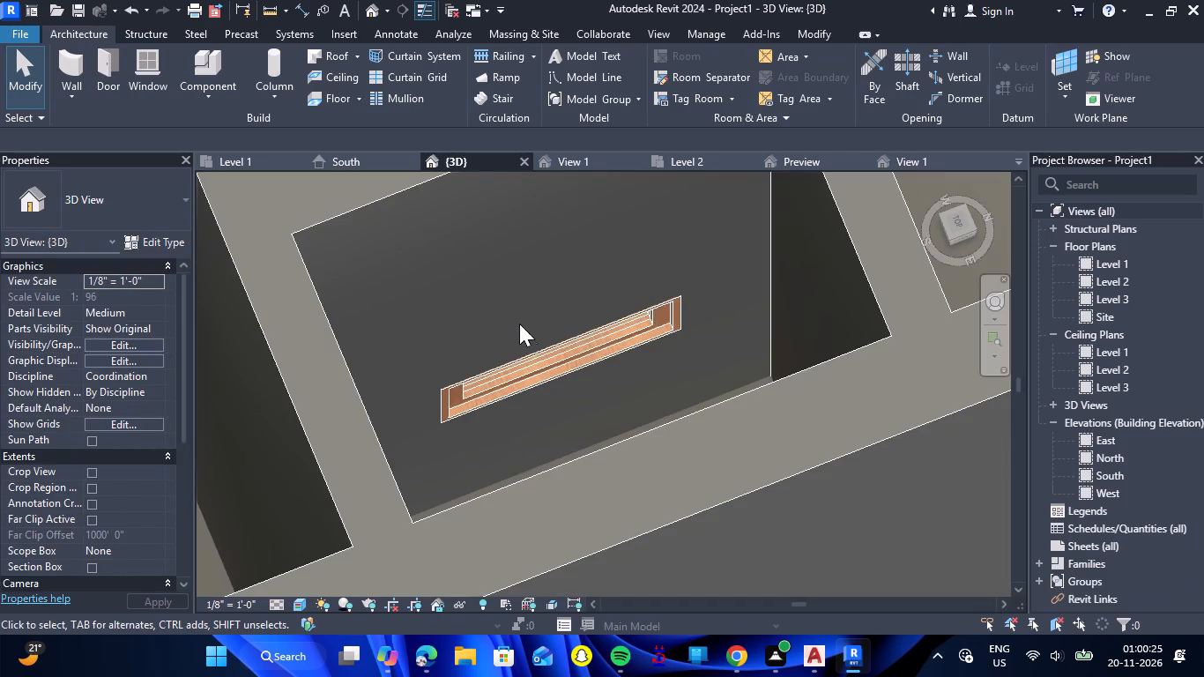
pyautogui.click(537, 377)
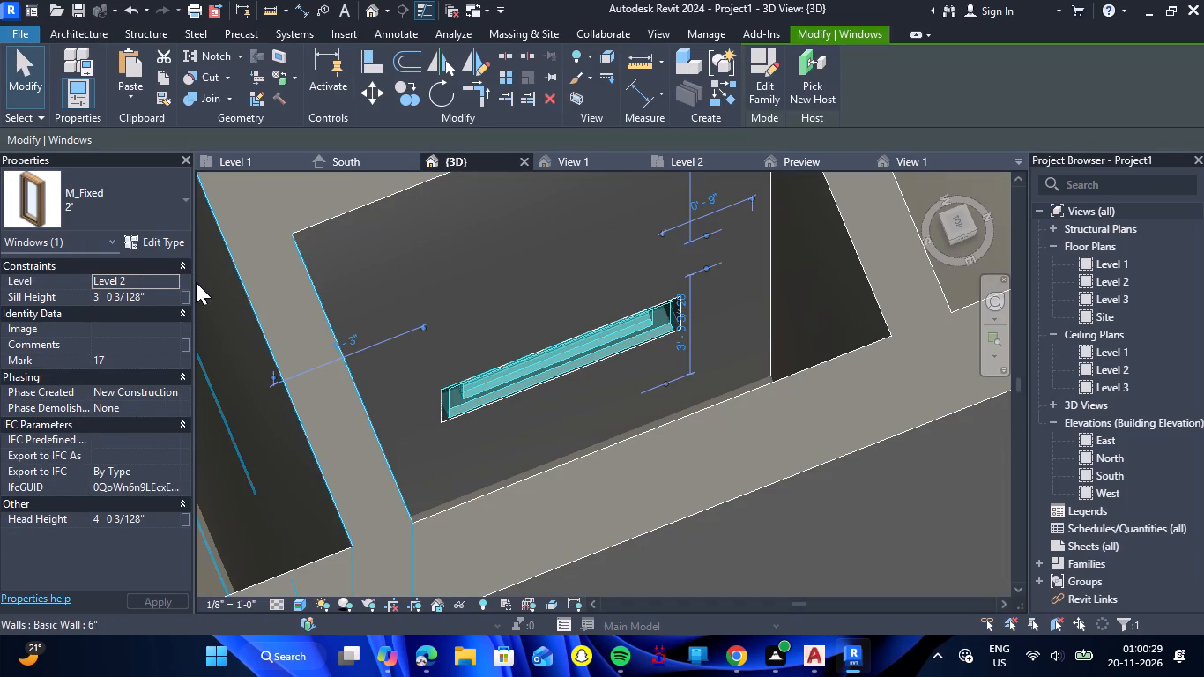
pyautogui.click(166, 293)
pyautogui.write("7'")
pyautogui.press('Return')
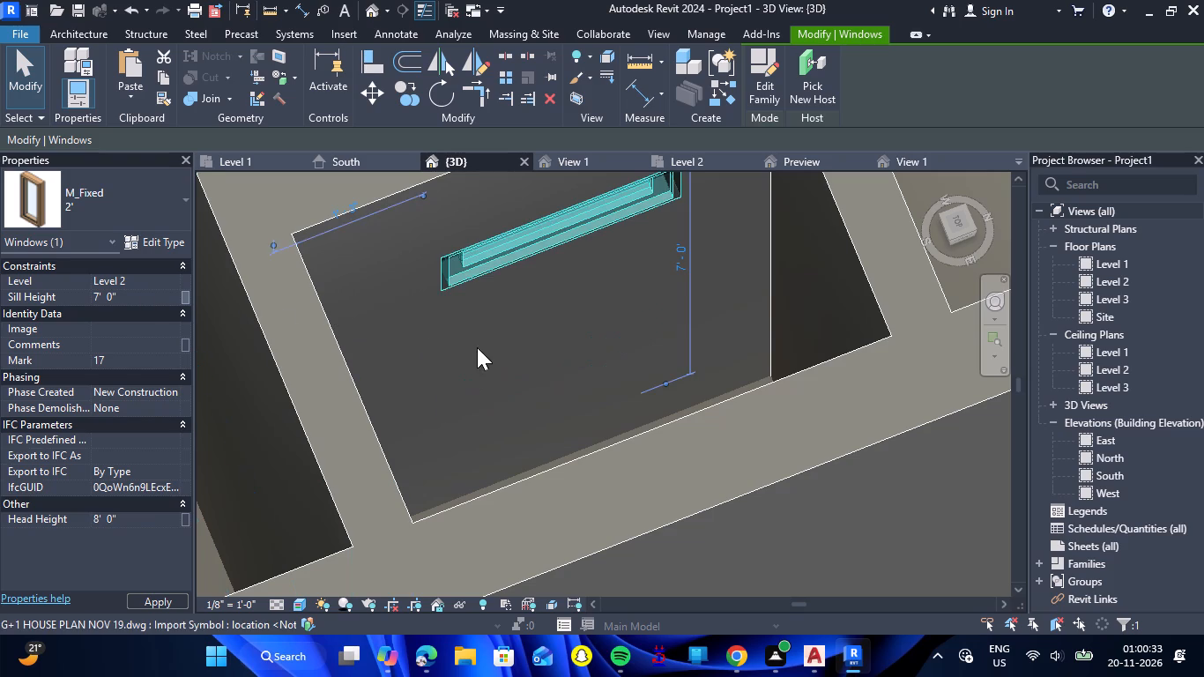
pyautogui.click(528, 373)
# Examine the whole house and its upper-floor layout in the 3D view from above and from the front.
pyautogui.scroll(-10, 527, 383)
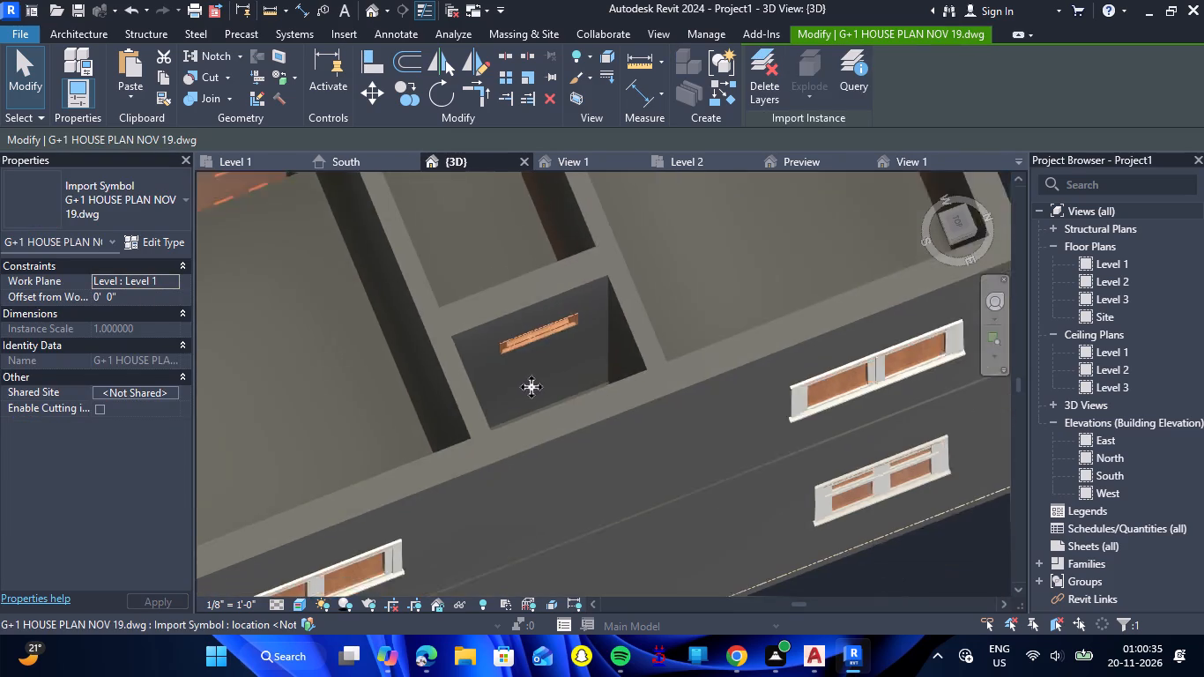
pyautogui.scroll(-10, 531, 387)
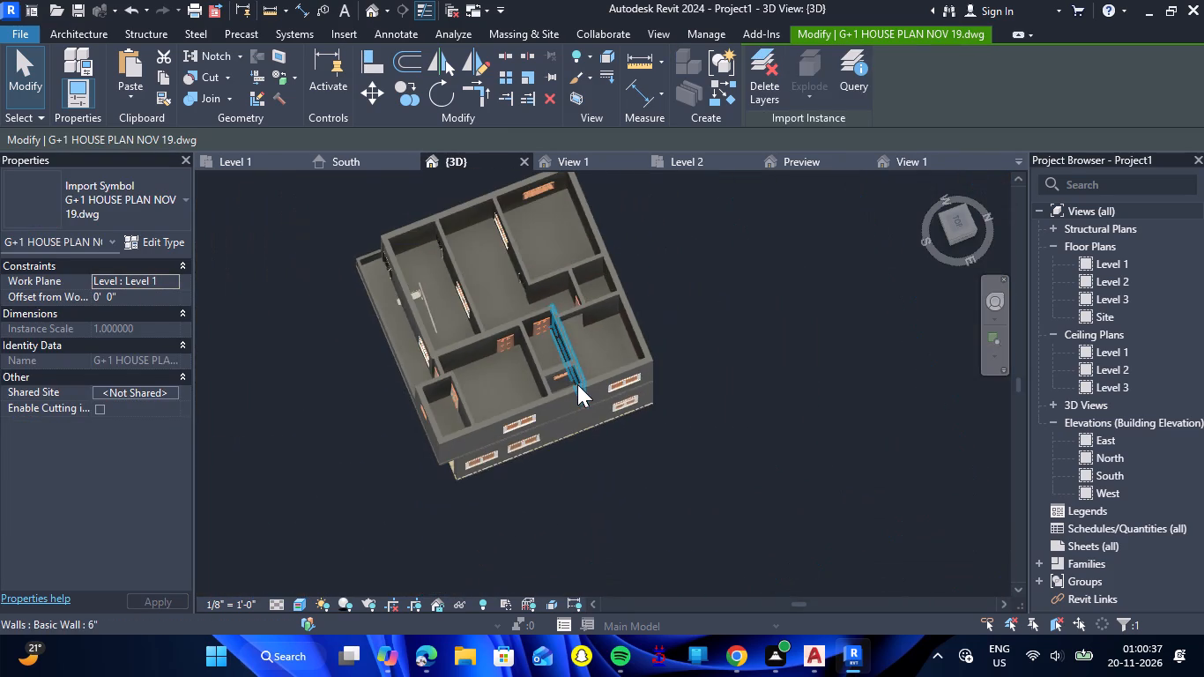
pyautogui.scroll(-2, 552, 398)
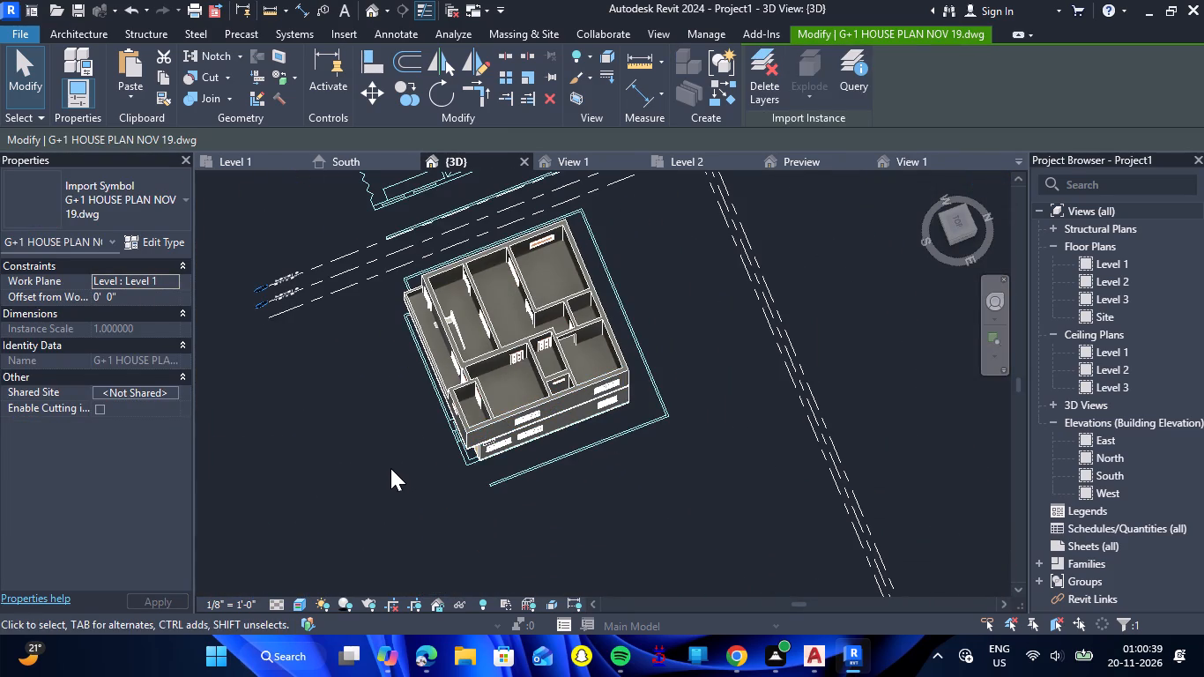
pyautogui.keyDown('shift'); pyautogui.moveTo(390, 467); pyautogui.dragTo(140, 676); pyautogui.keyUp('shift')
pyautogui.keyDown('shift'); pyautogui.moveTo(390, 467); pyautogui.dragTo(140, 676, button='right'); pyautogui.keyUp('shift')
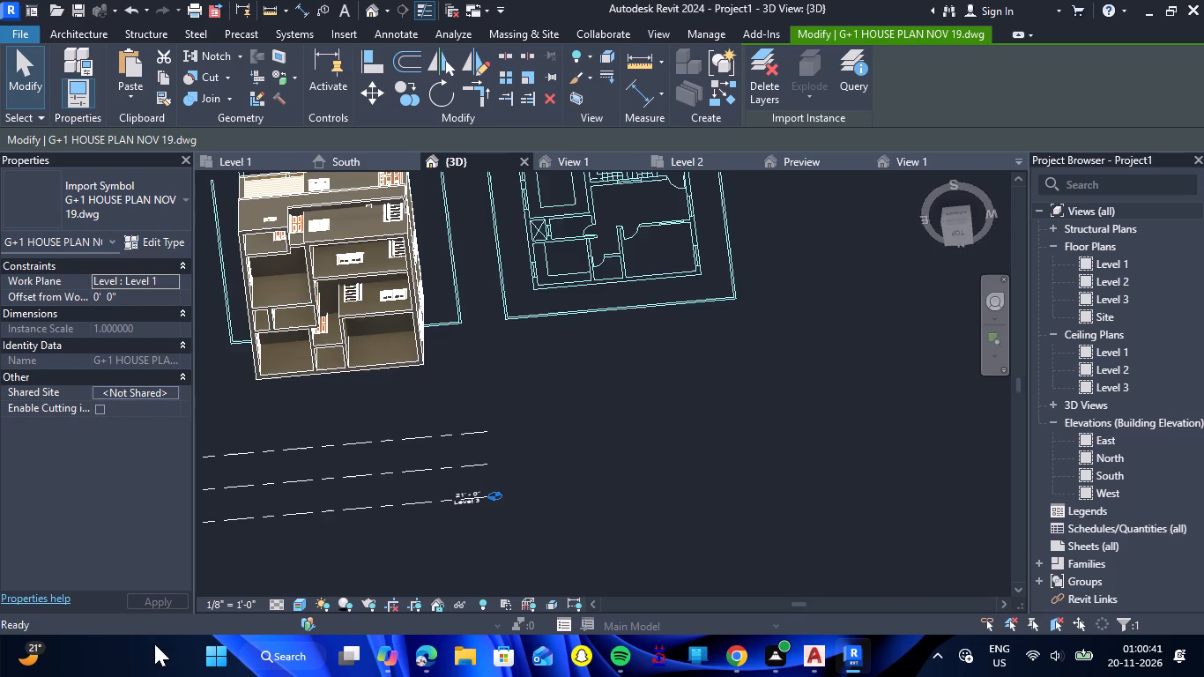
pyautogui.scroll(-6, 415, 457)
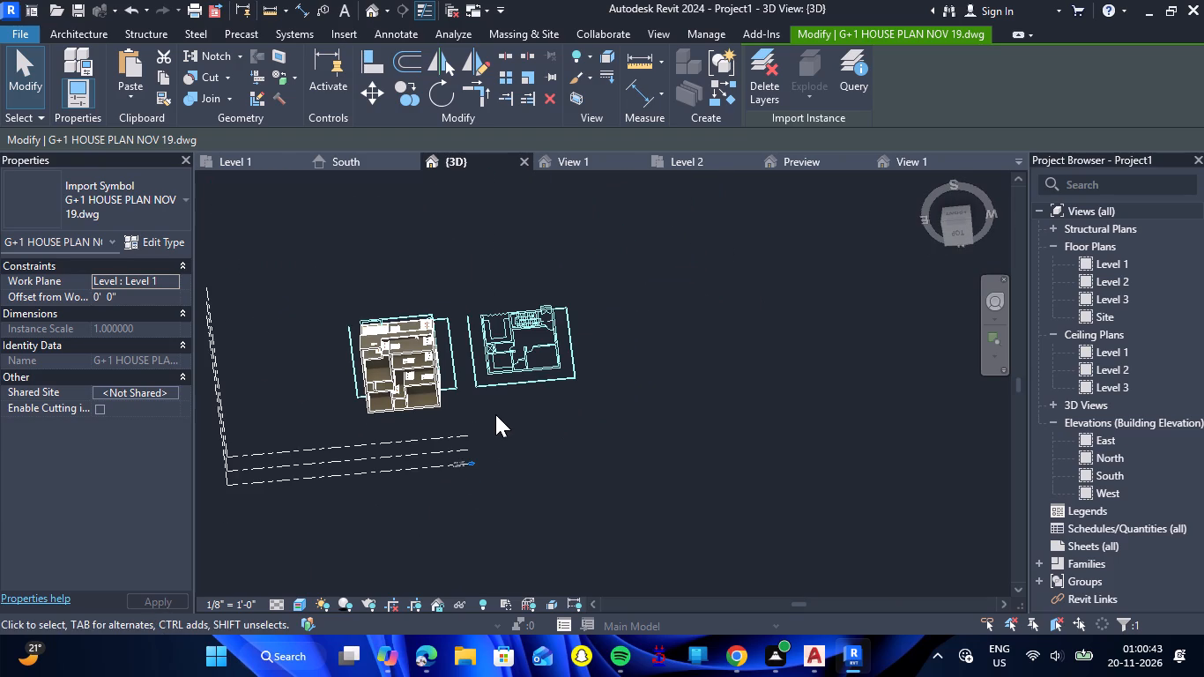
pyautogui.click(958, 226)
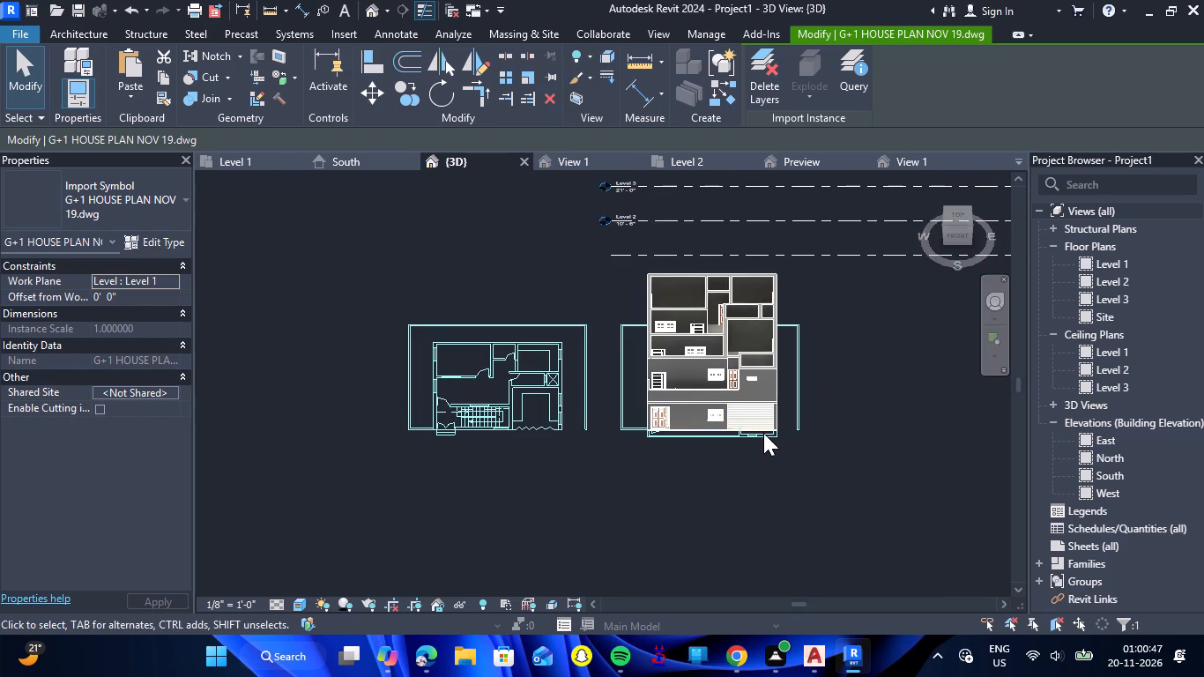
# On the Level 2 plan, temporarily hide the assembled stair north of the balcony.
pyautogui.click(687, 163)
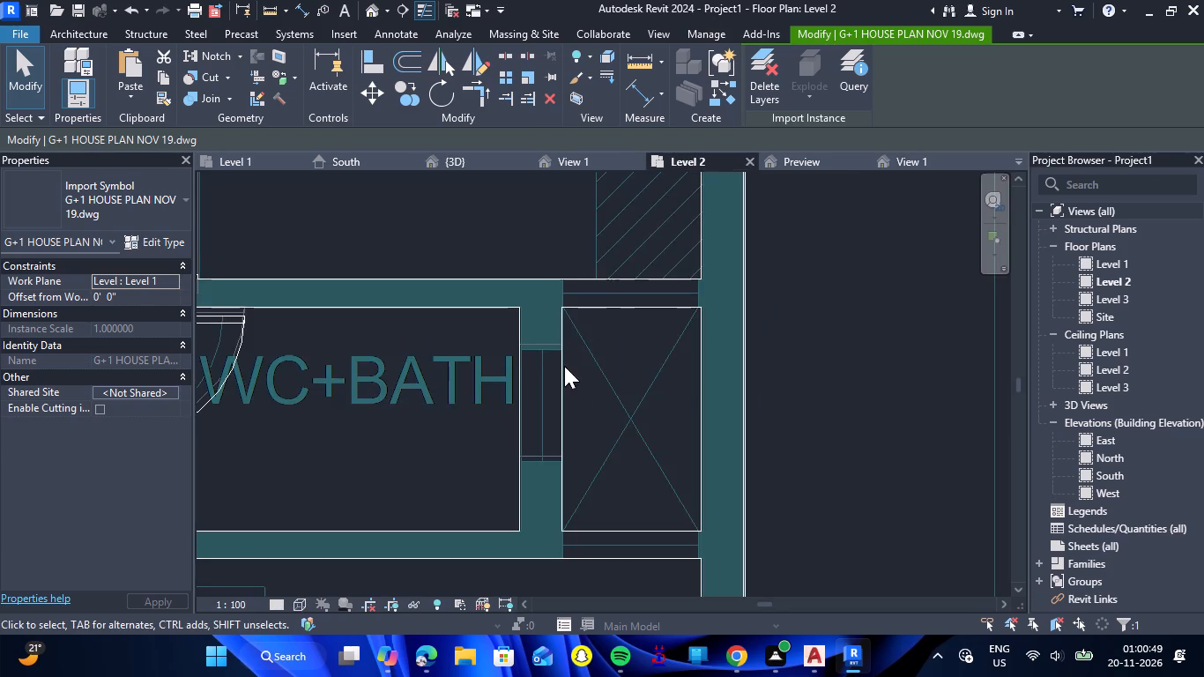
pyautogui.scroll(-13, 562, 368)
pyautogui.press('Escape')
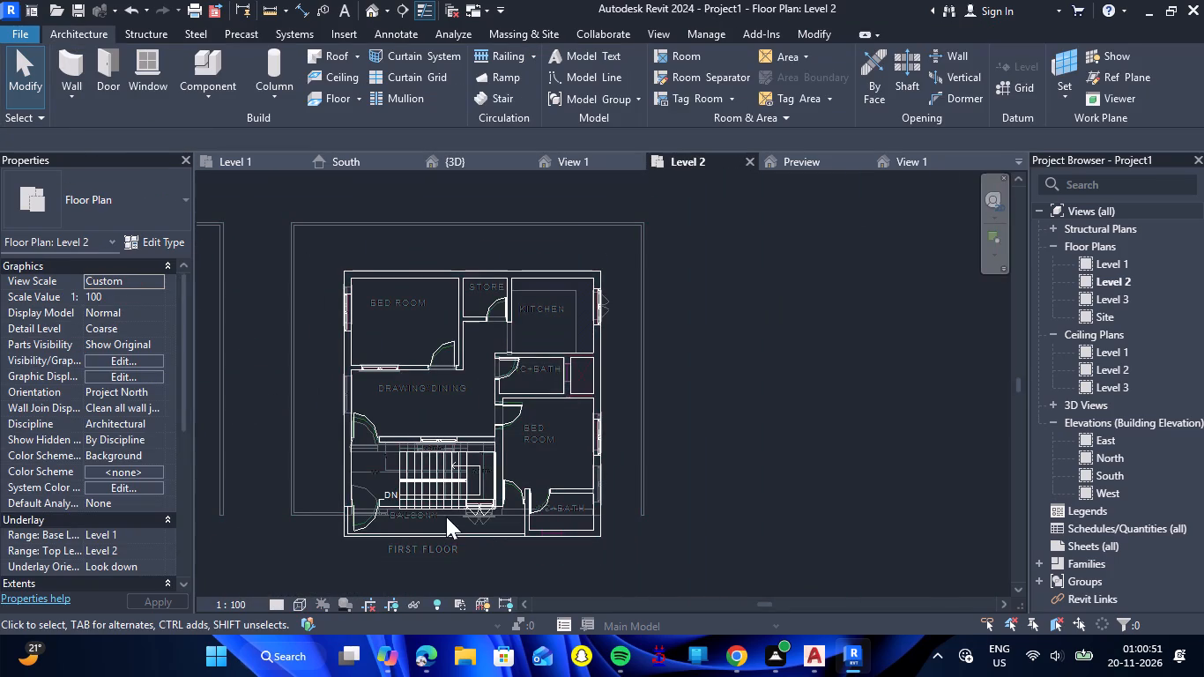
pyautogui.scroll(8, 420, 525)
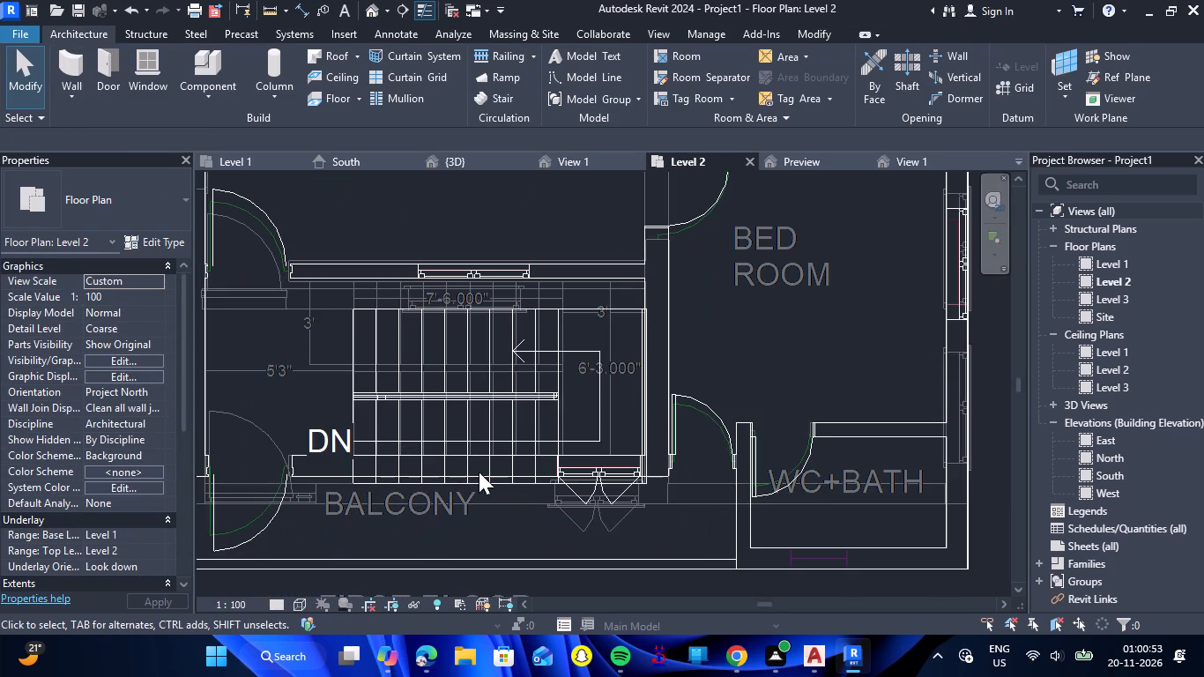
pyautogui.click(646, 469)
pyautogui.press('Escape')
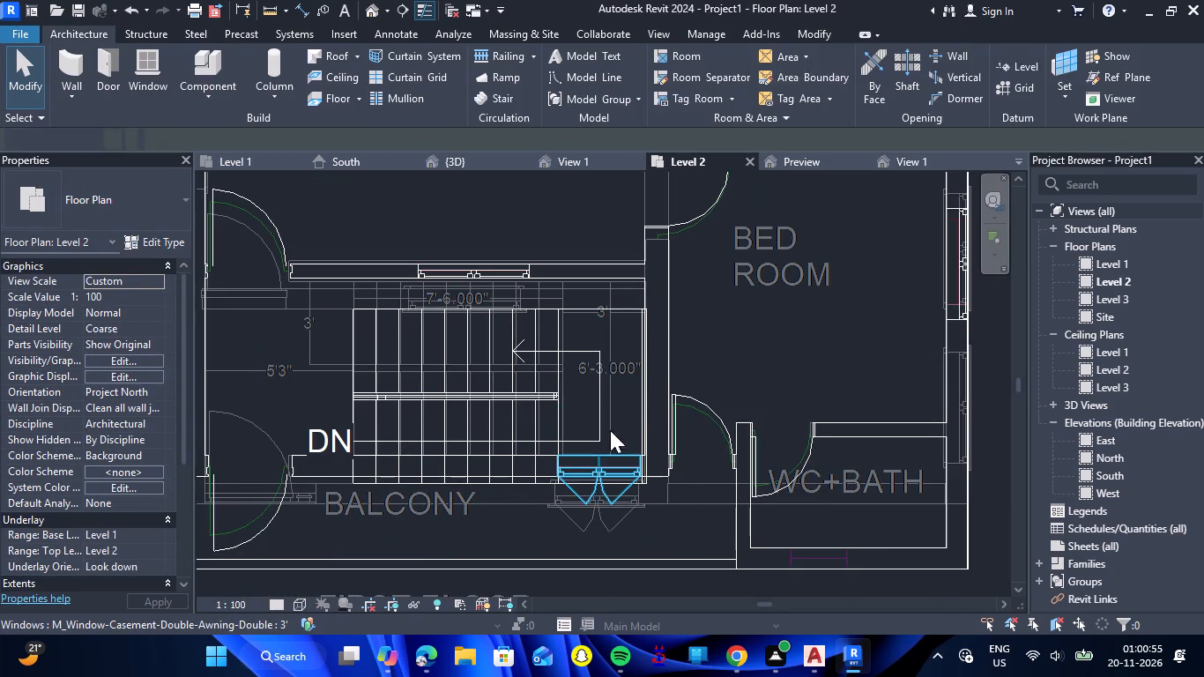
pyautogui.click(556, 420)
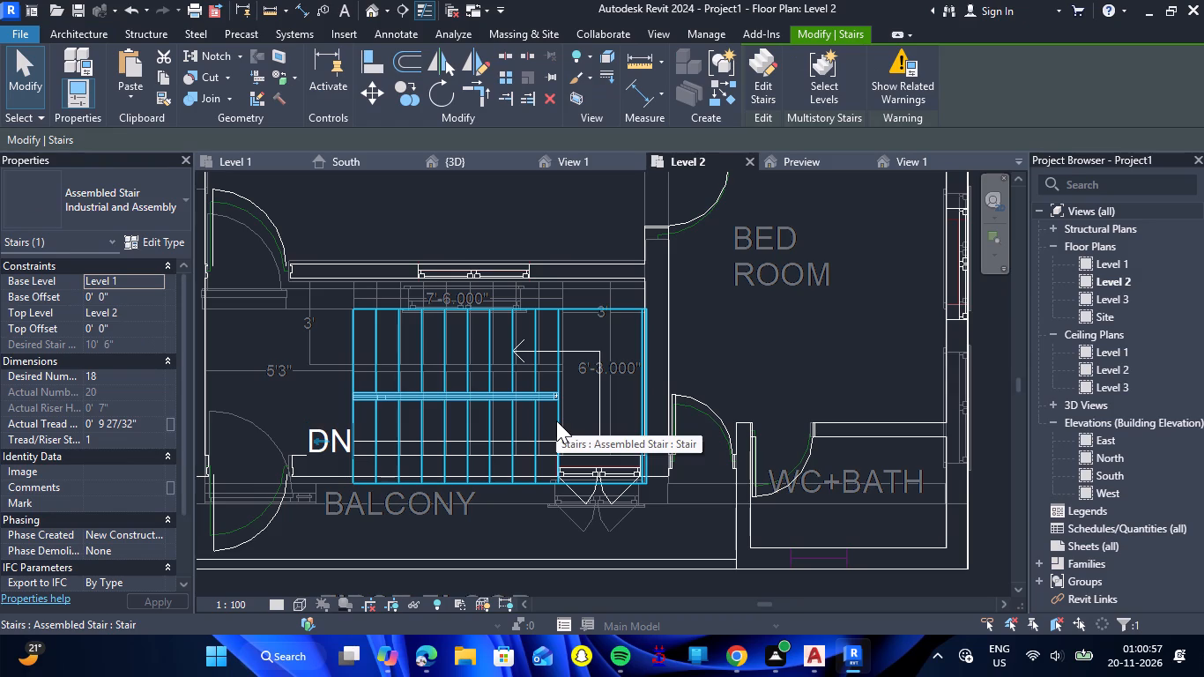
pyautogui.write('HH')
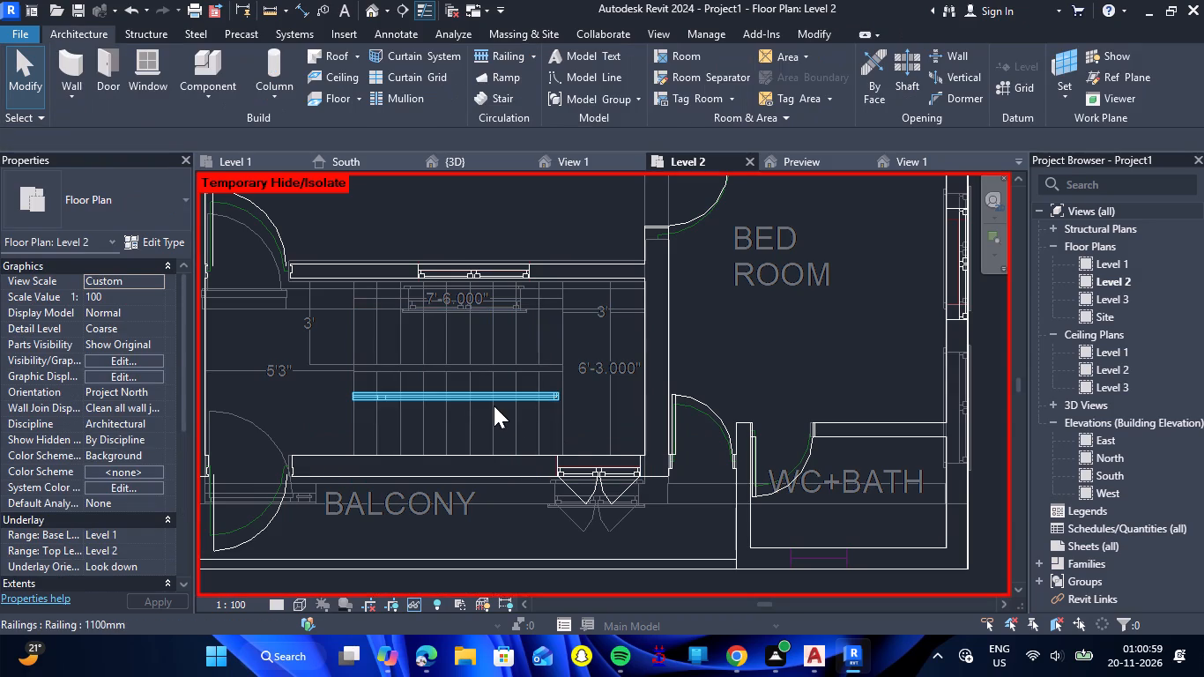
# Temporarily hide the two railings remaining in the stairwell on the Level 2 plan.
pyautogui.scroll(4, 553, 407)
pyautogui.click(556, 407)
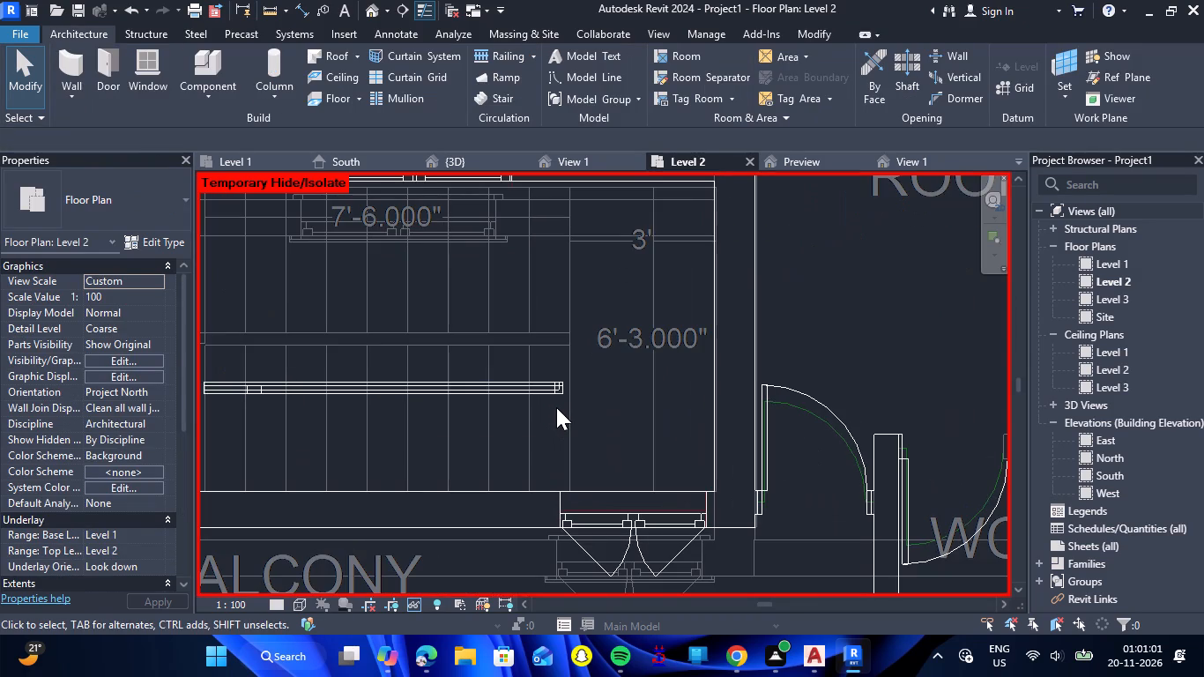
pyautogui.moveTo(554, 405); pyautogui.dragTo(529, 359)
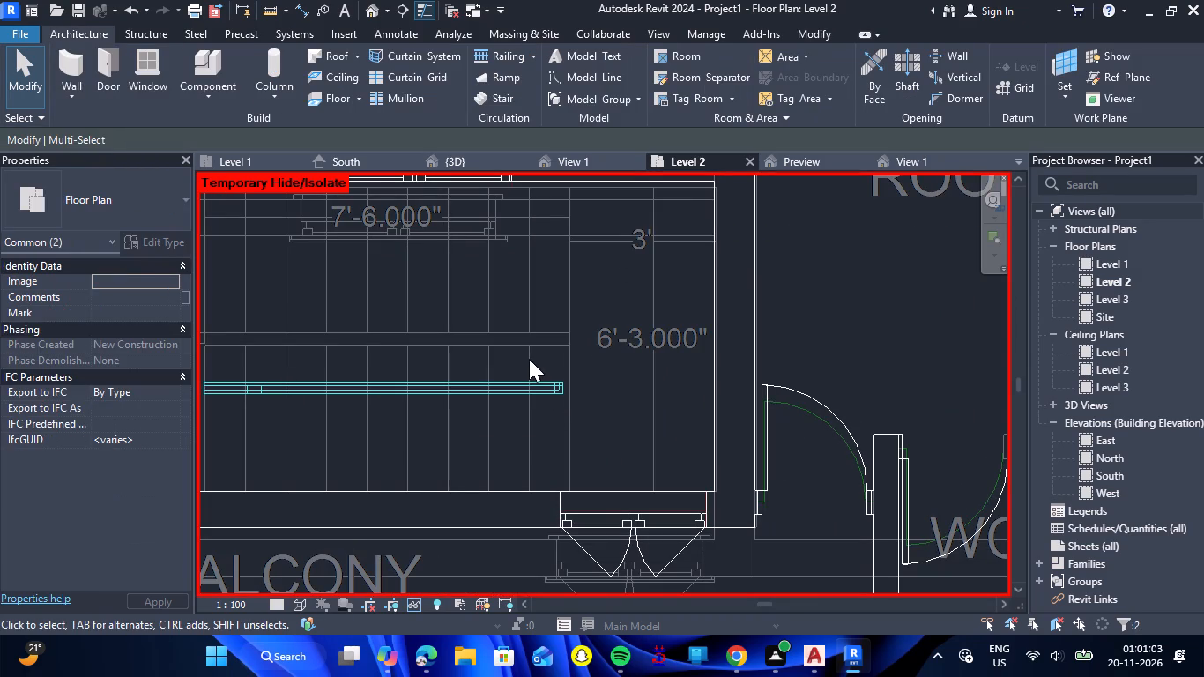
pyautogui.write('HH')
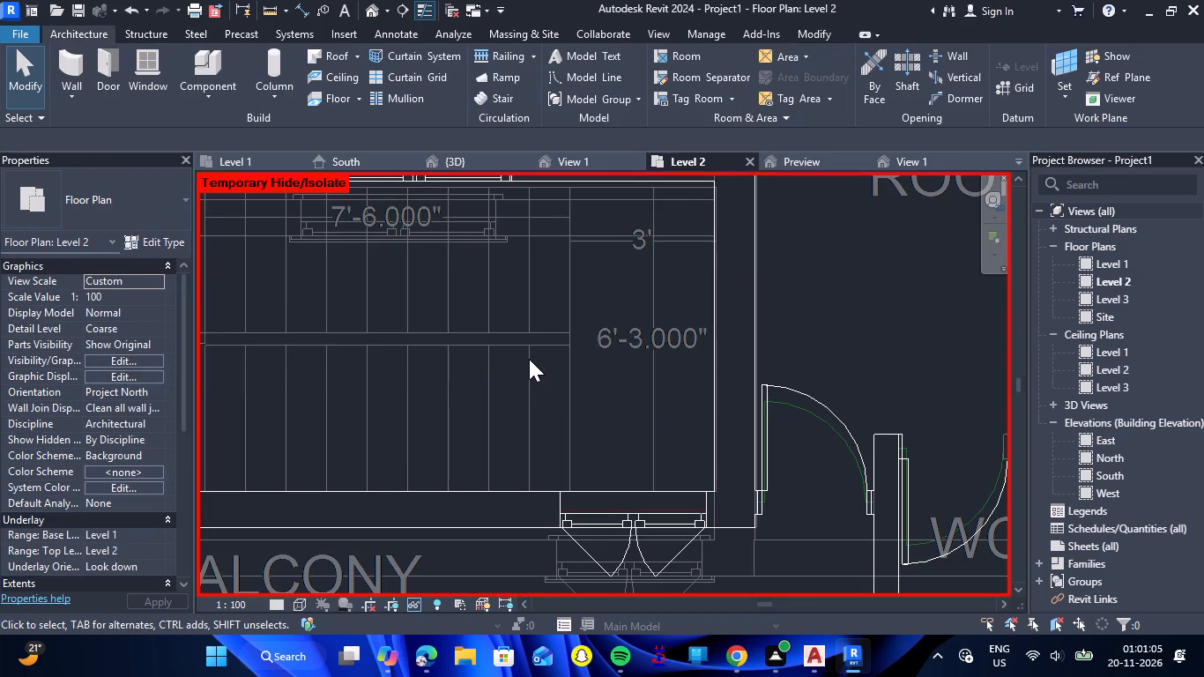
# Examine the stairwell walls, doors and windows against the underlay on the Level 2 plan.
pyautogui.scroll(-3, 529, 359)
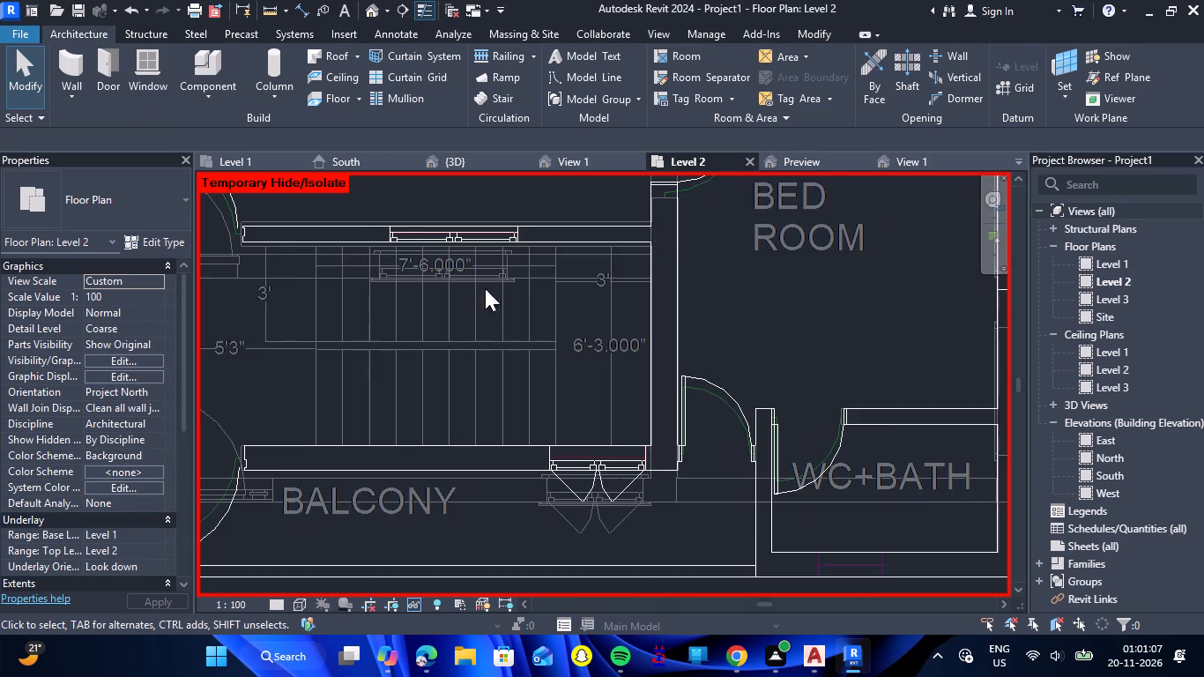
pyautogui.scroll(6, 455, 261)
pyautogui.scroll(-6, 456, 272)
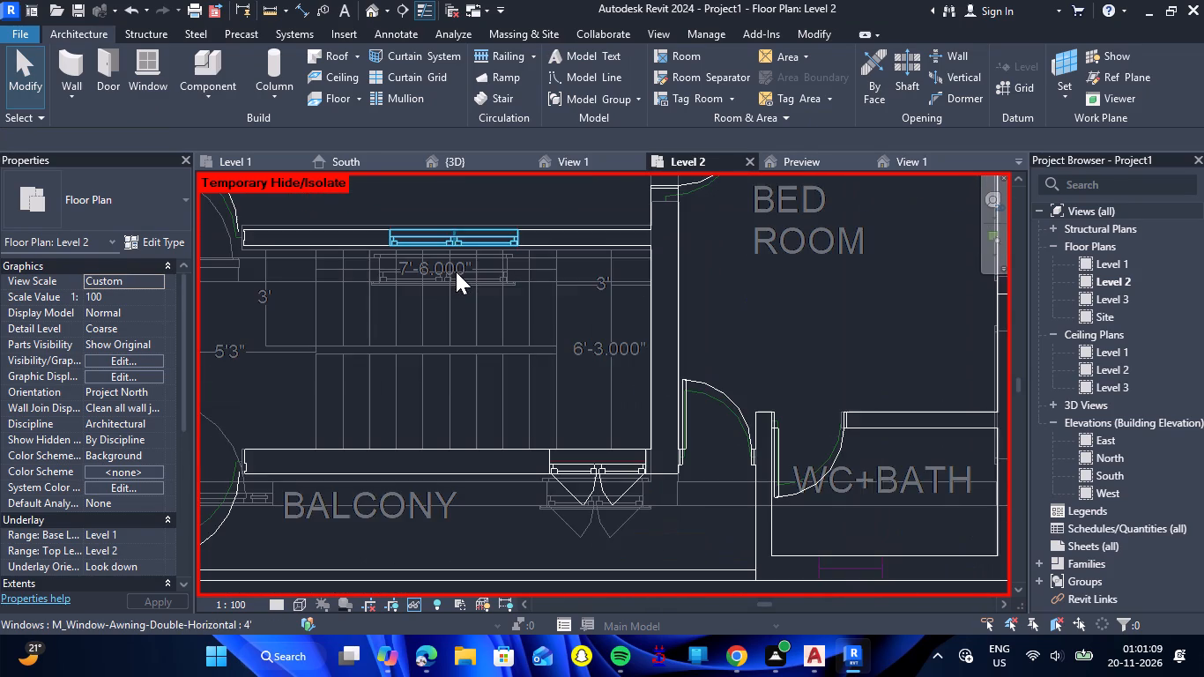
pyautogui.scroll(-3, 377, 282)
pyautogui.scroll(5, 274, 227)
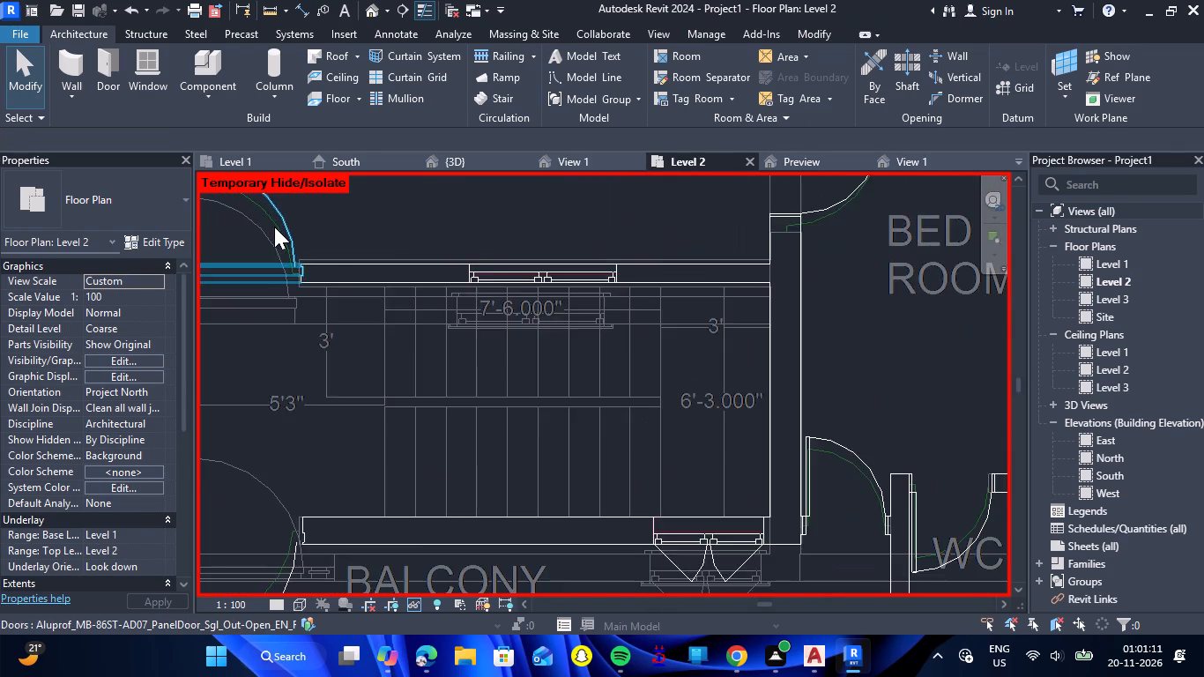
pyautogui.scroll(-4, 274, 226)
pyautogui.scroll(1, 272, 369)
pyautogui.scroll(-1, 288, 367)
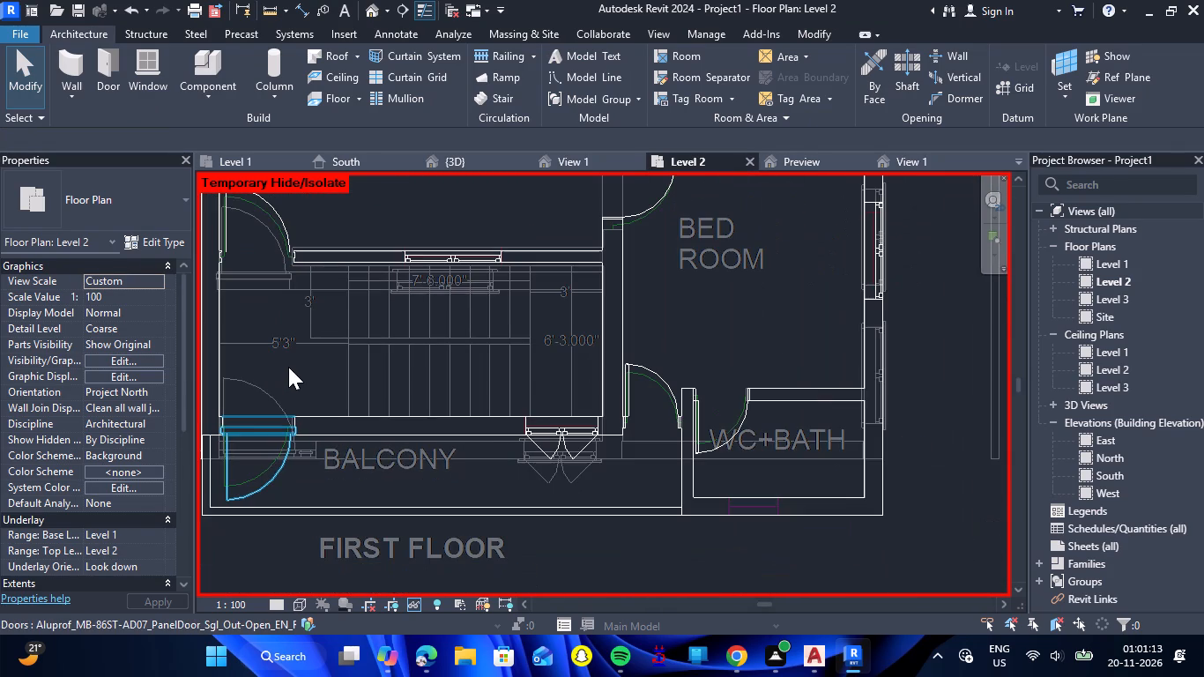
pyautogui.scroll(-3, 343, 340)
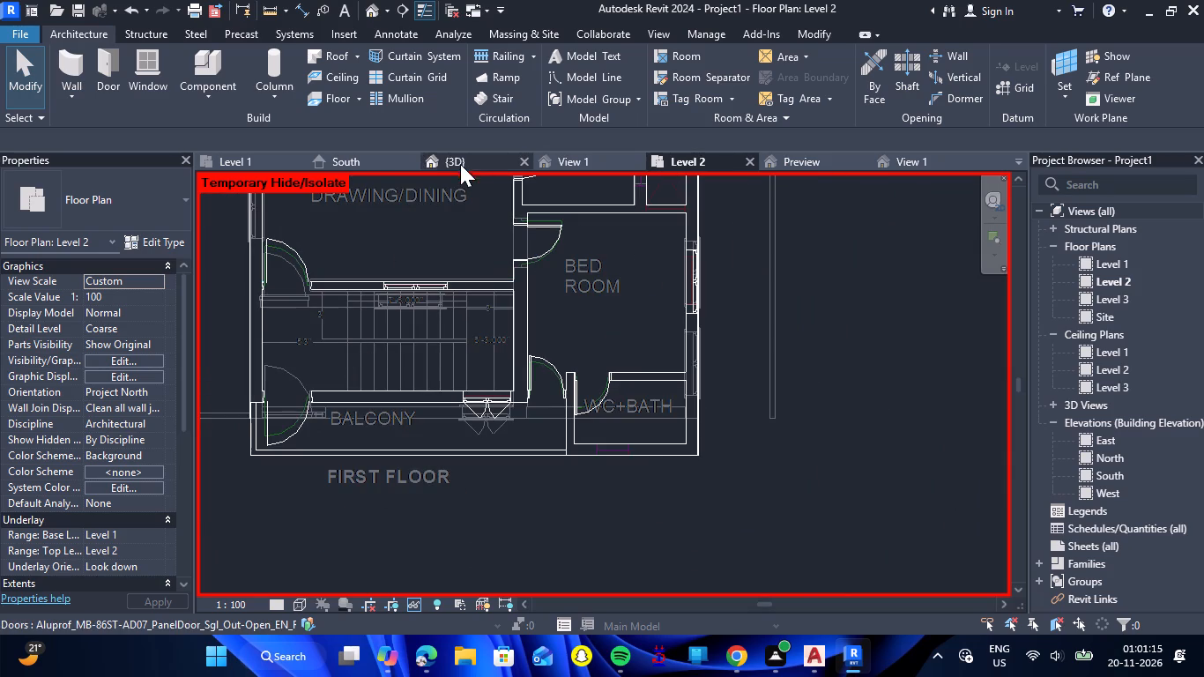
# Examine the house exterior in the 3D view from the side and front, including the balcony doors and windows.
pyautogui.click(463, 160)
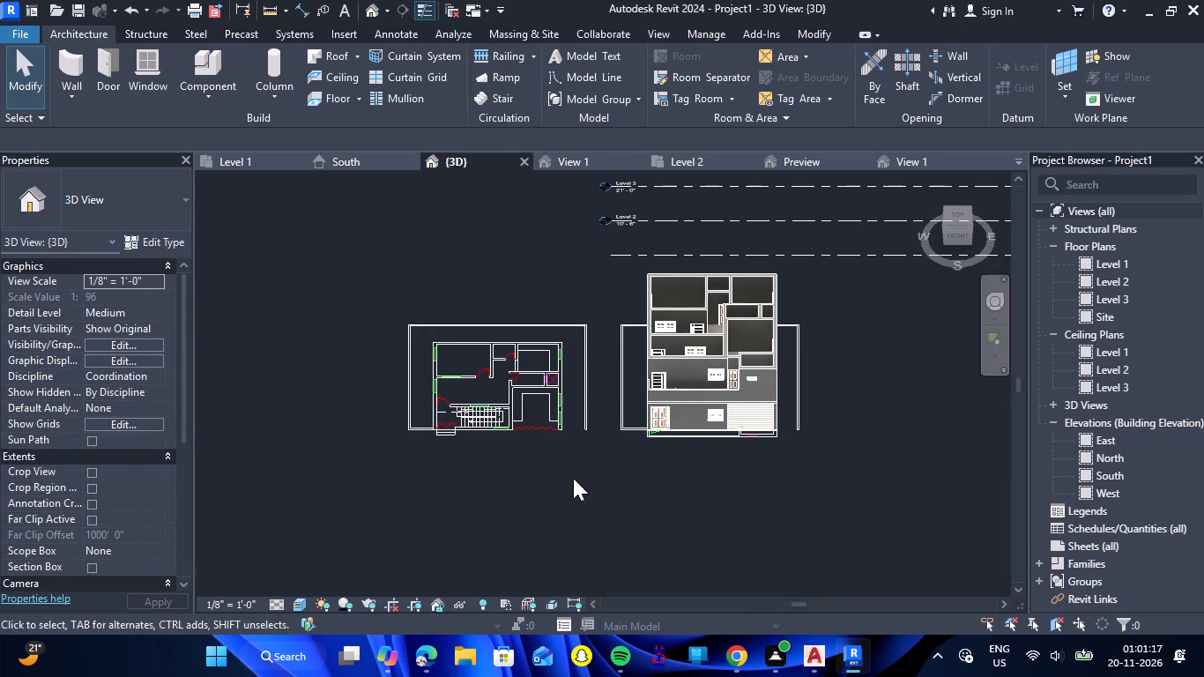
pyautogui.moveTo(574, 481); pyautogui.dragTo(736, 286)
pyautogui.keyDown('shift'); pyautogui.moveTo(574, 481); pyautogui.dragTo(736, 286, button='right'); pyautogui.keyUp('shift')
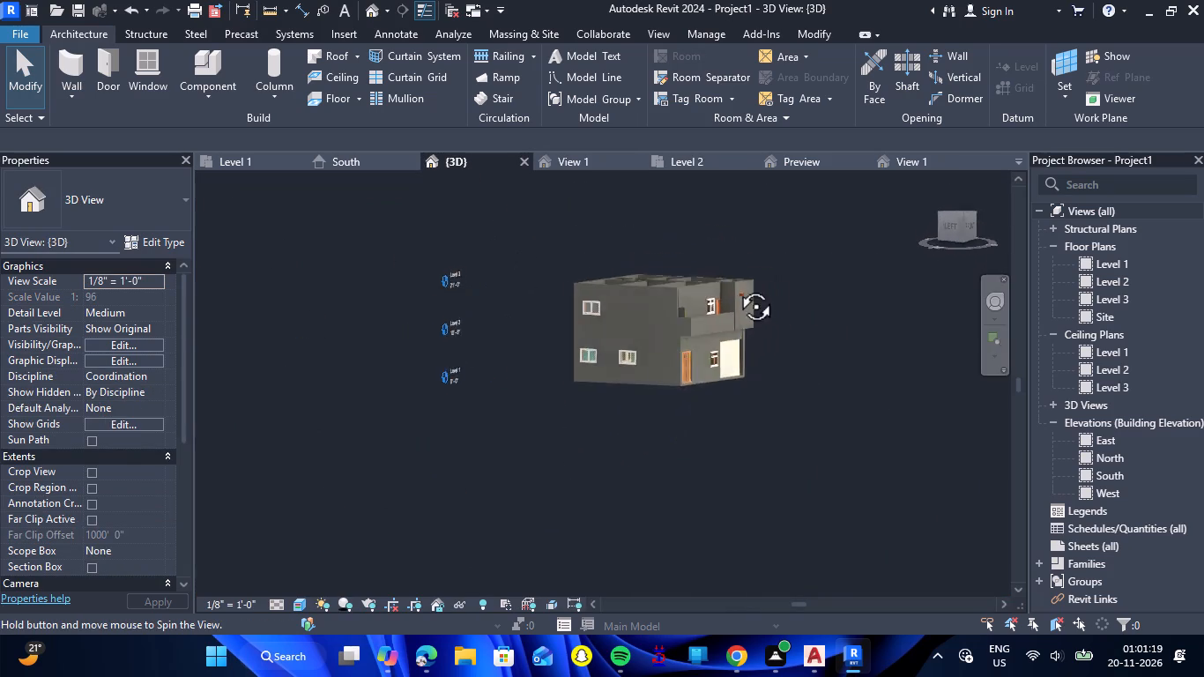
pyautogui.moveTo(736, 286); pyautogui.dragTo(787, 290)
pyautogui.keyDown('shift'); pyautogui.moveTo(736, 286); pyautogui.dragTo(787, 290, button='right'); pyautogui.keyUp('shift')
pyautogui.scroll(6, 681, 318)
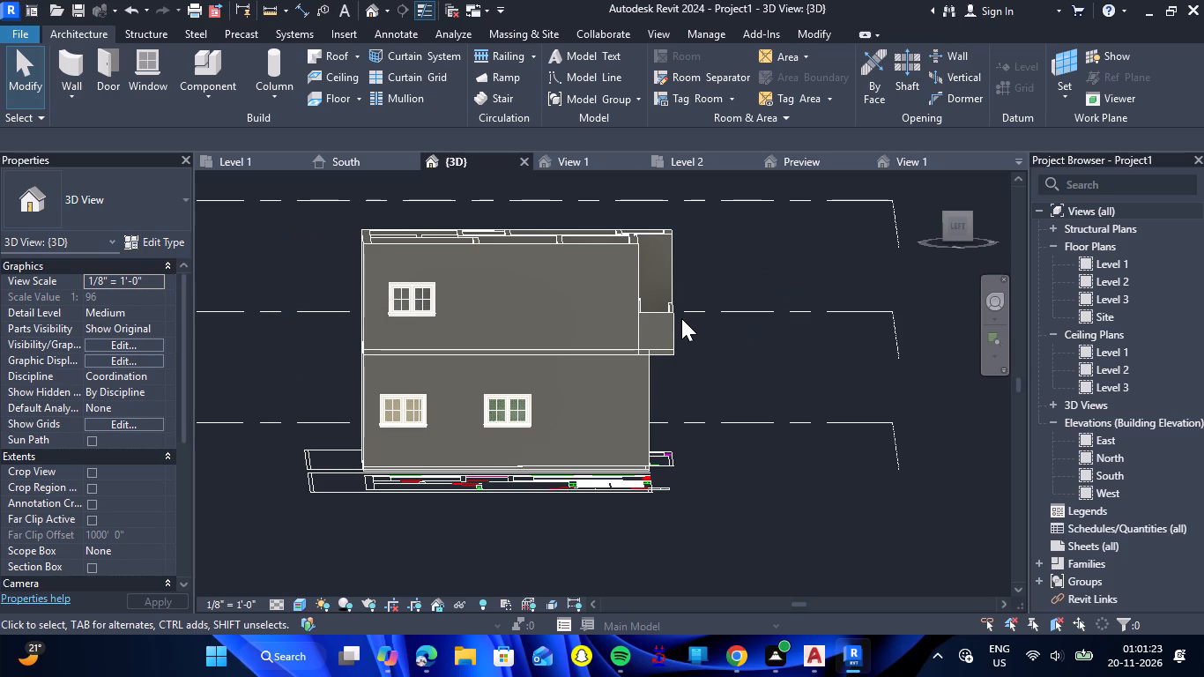
pyautogui.scroll(-2, 681, 318)
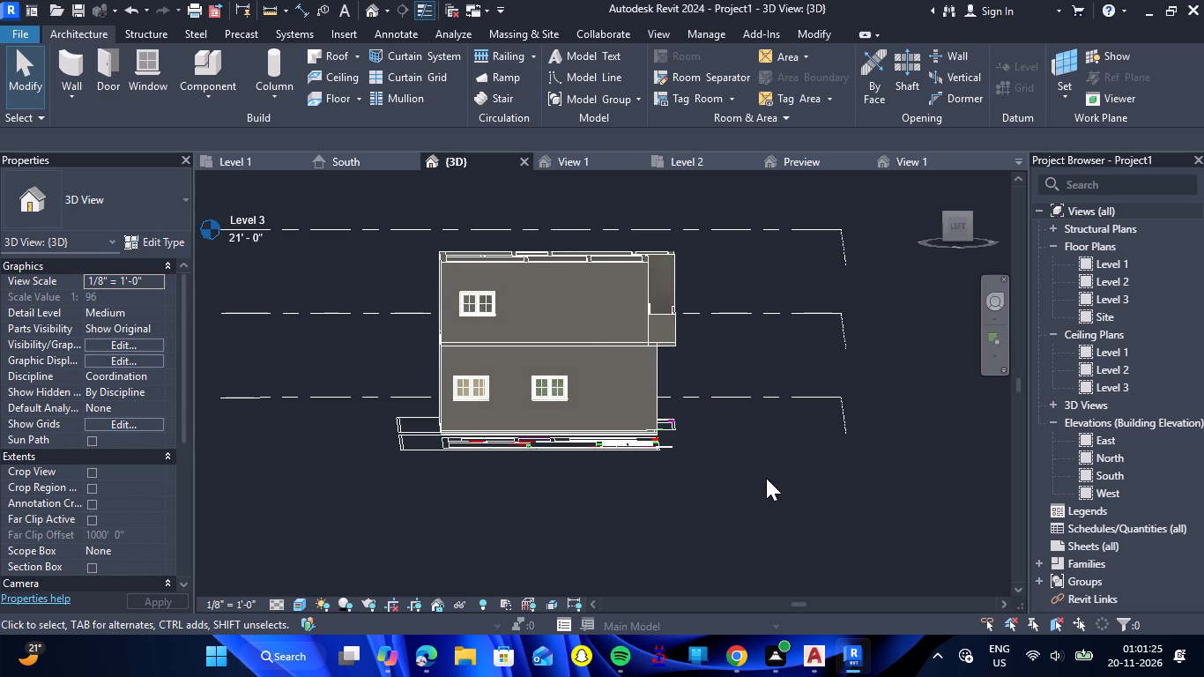
pyautogui.keyDown('shift'); pyautogui.moveTo(774, 468); pyautogui.dragTo(736, 483); pyautogui.keyUp('shift')
pyautogui.keyDown('shift'); pyautogui.moveTo(774, 468); pyautogui.dragTo(736, 483, button='right'); pyautogui.keyUp('shift')
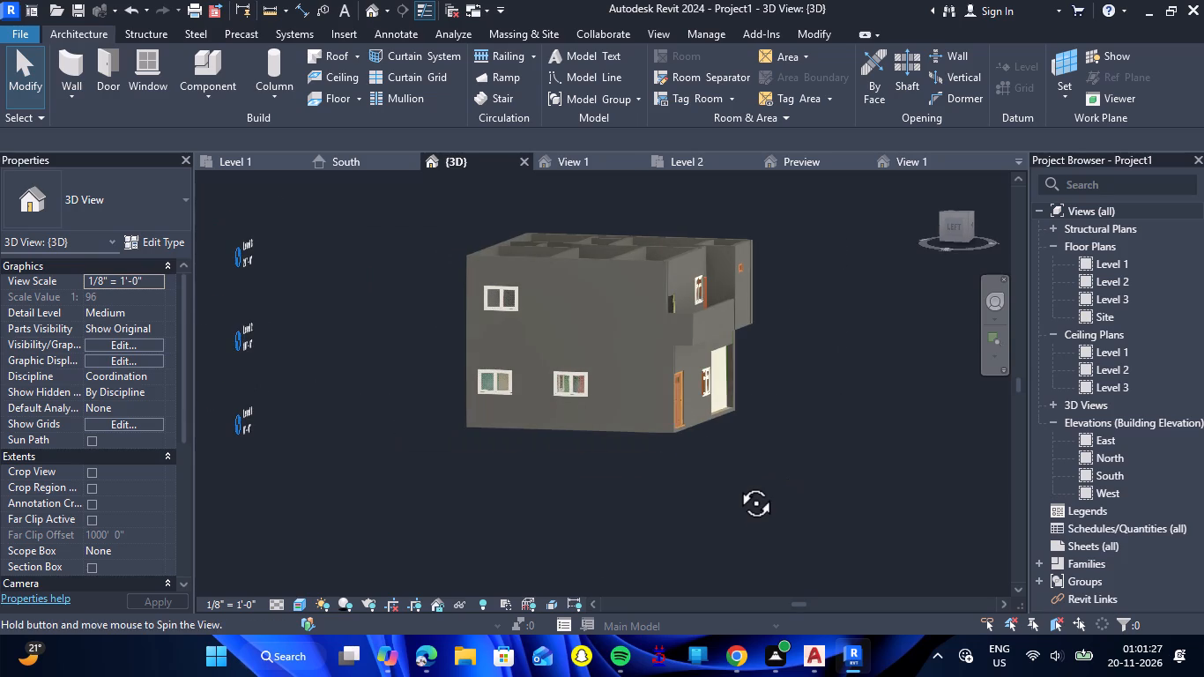
pyautogui.keyDown('shift'); pyautogui.moveTo(736, 483); pyautogui.dragTo(598, 500); pyautogui.keyUp('shift')
pyautogui.keyDown('shift'); pyautogui.moveTo(736, 483); pyautogui.dragTo(598, 500, button='right'); pyautogui.keyUp('shift')
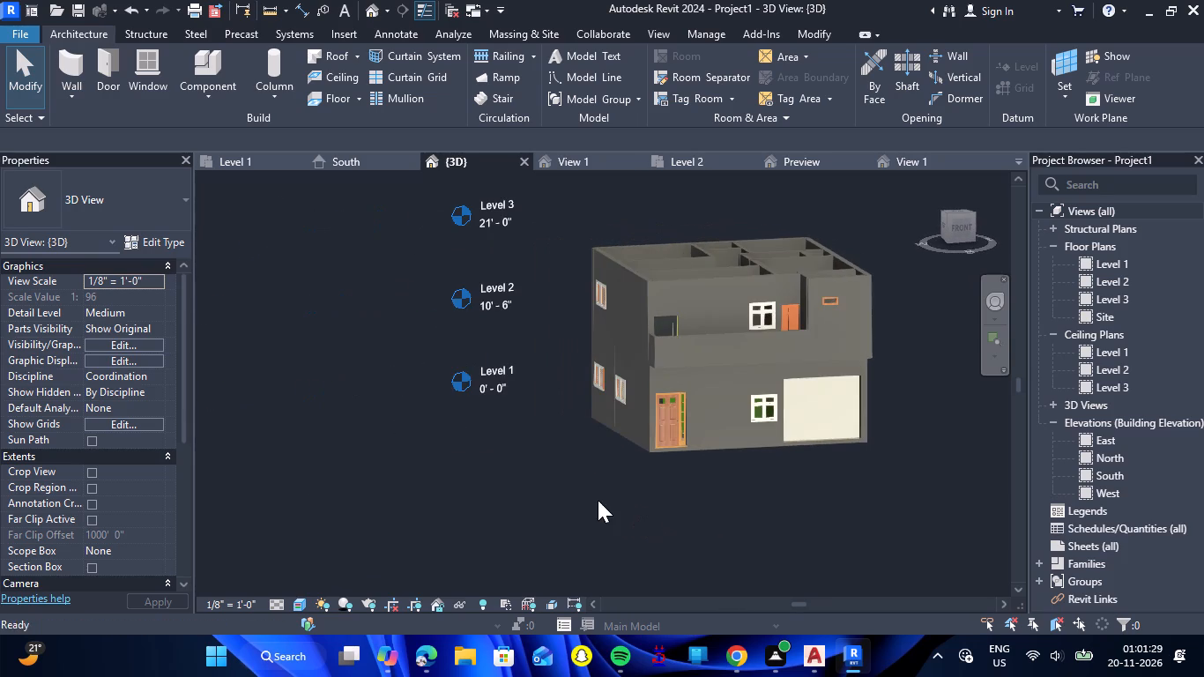
pyautogui.scroll(6, 843, 277)
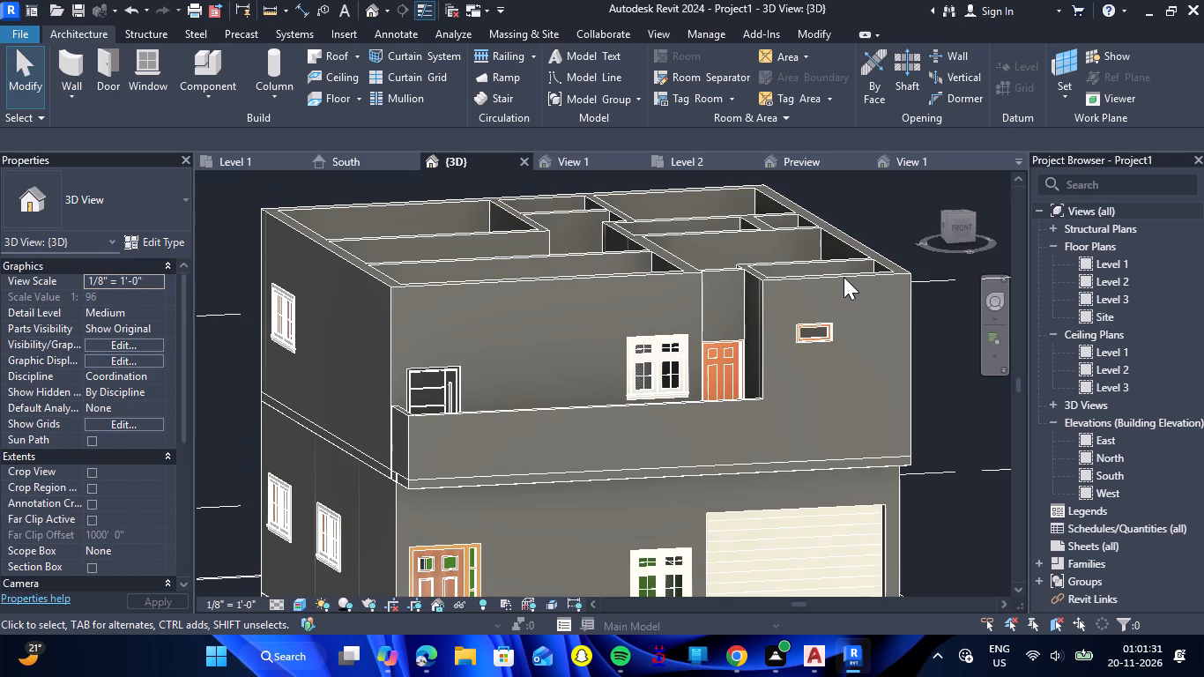
pyautogui.scroll(-1, 783, 281)
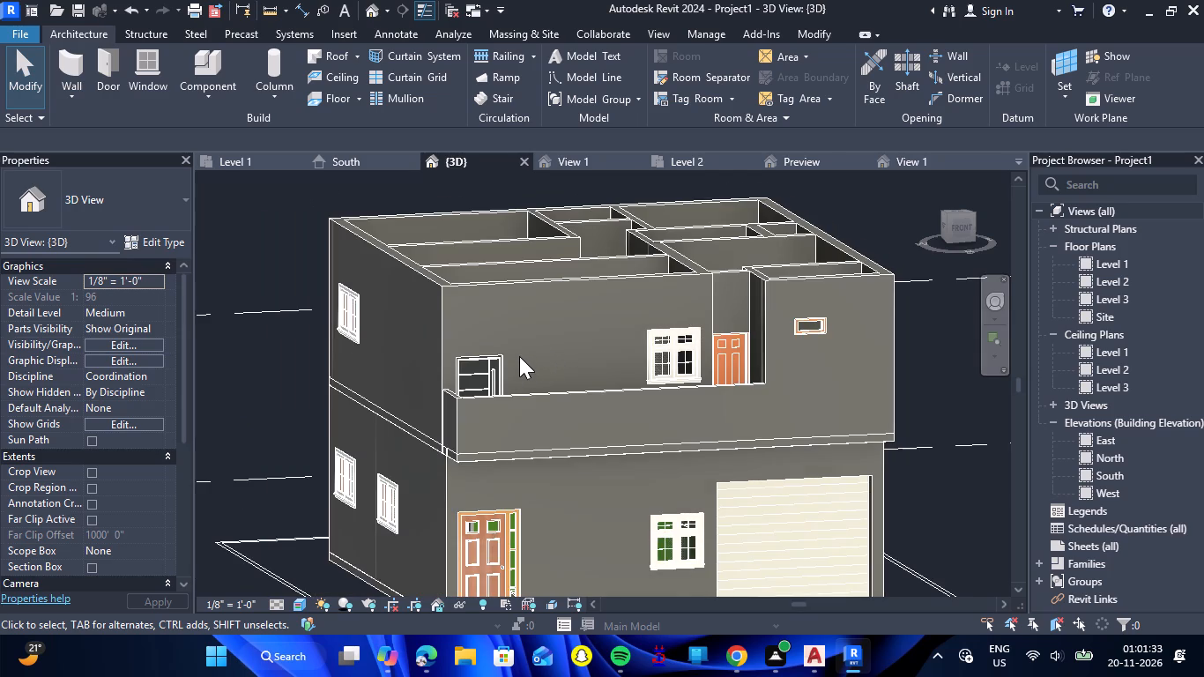
pyautogui.scroll(-4, 514, 353)
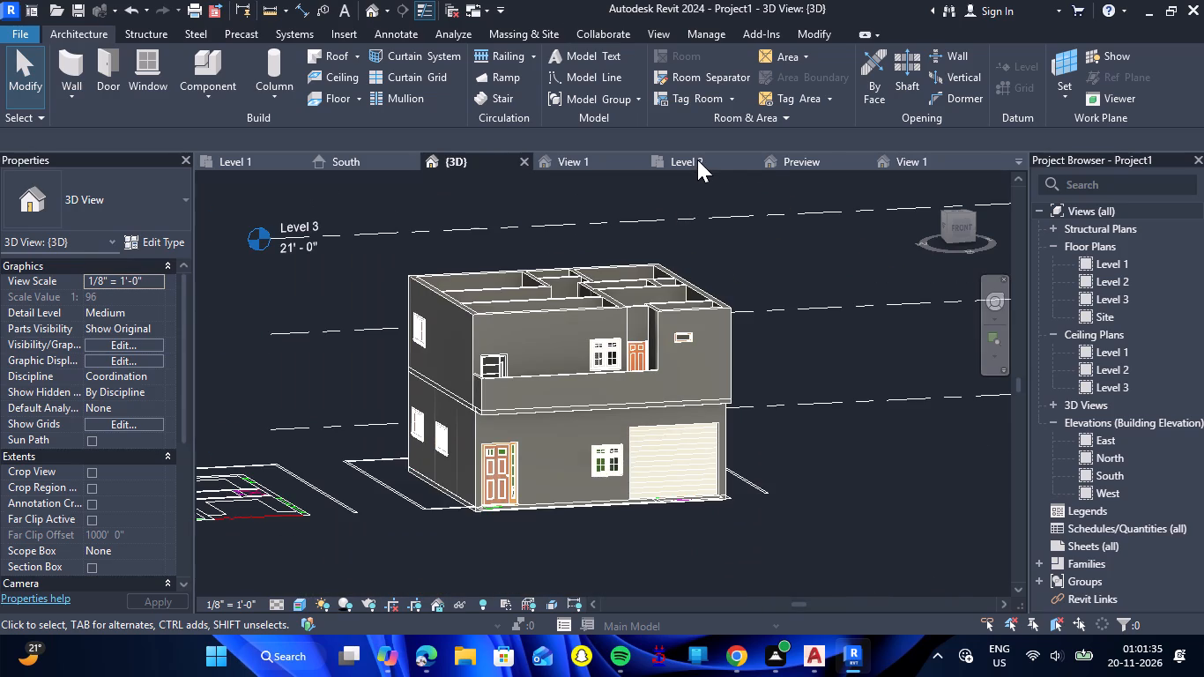
# Start a new assembled stair in the stairwell on the Level 2 plan.
pyautogui.click(697, 160)
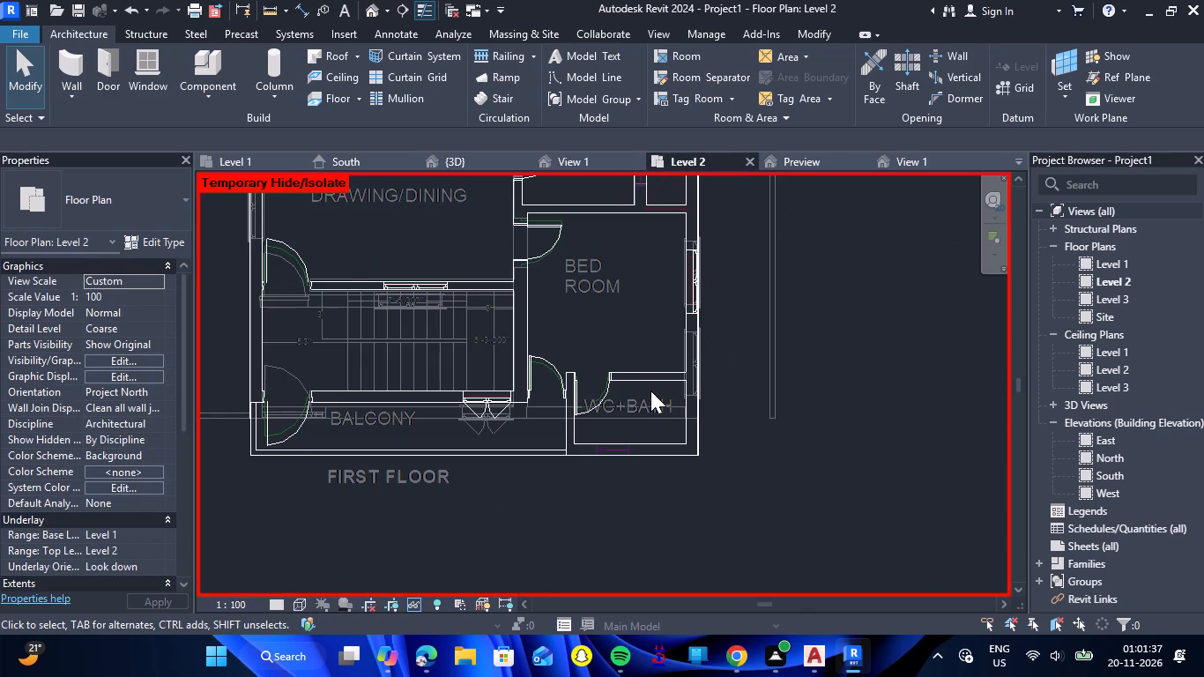
pyautogui.scroll(-3, 650, 391)
pyautogui.scroll(7, 517, 331)
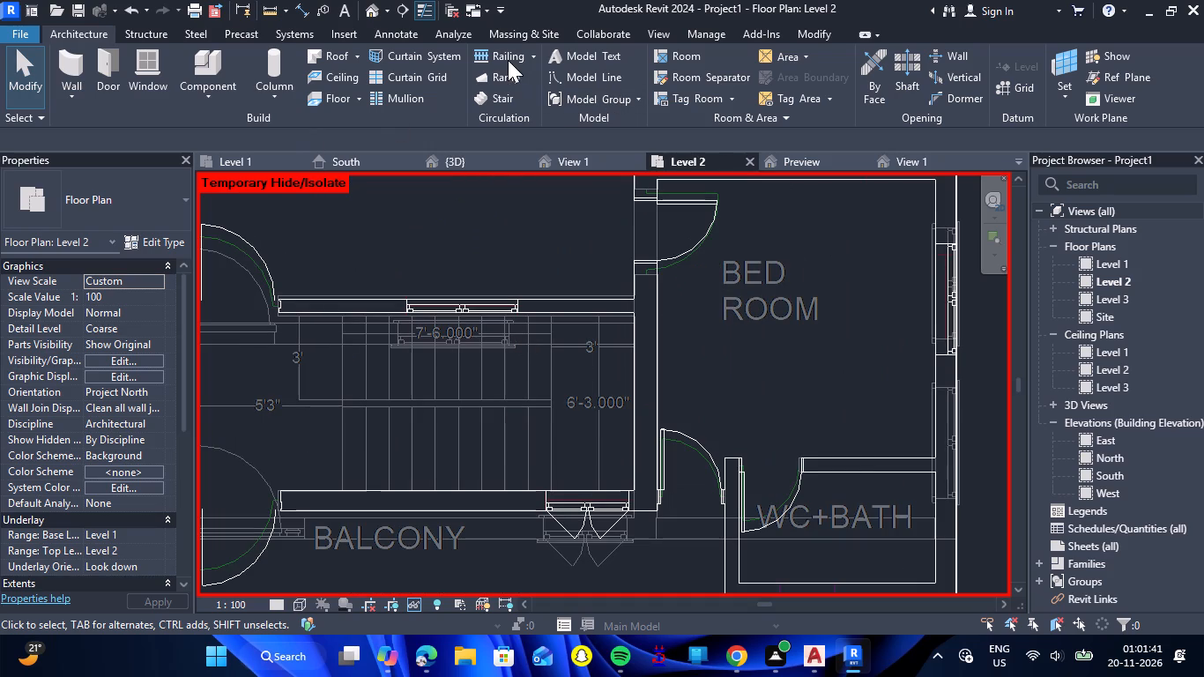
pyautogui.click(498, 94)
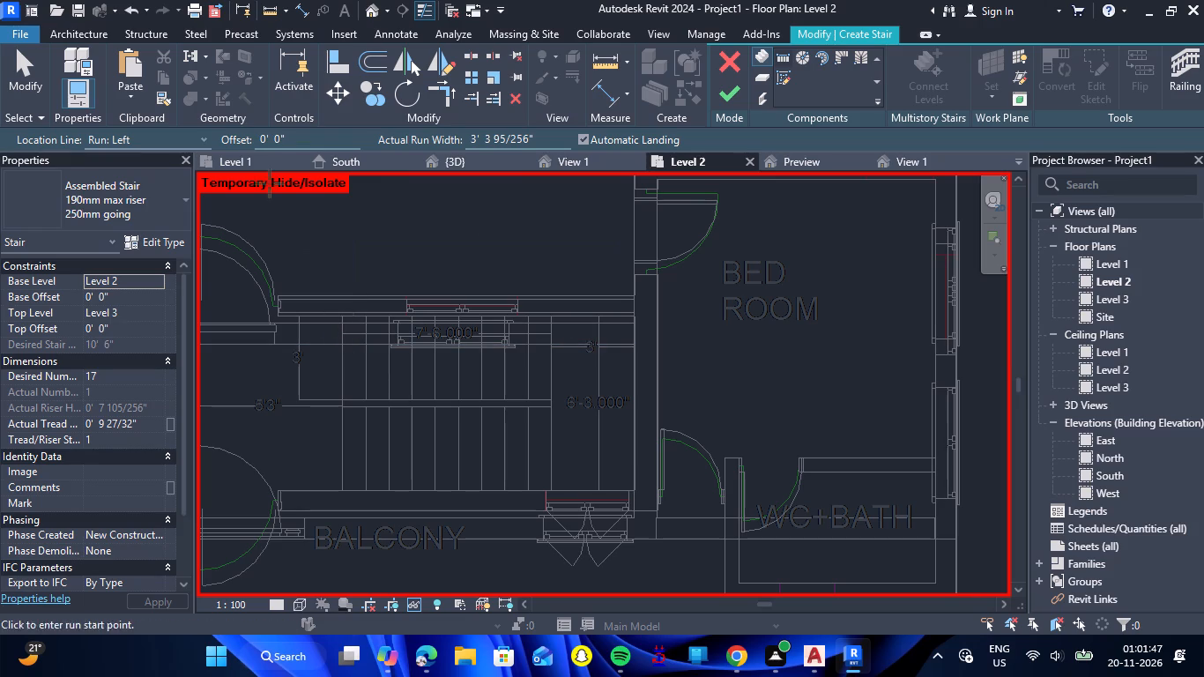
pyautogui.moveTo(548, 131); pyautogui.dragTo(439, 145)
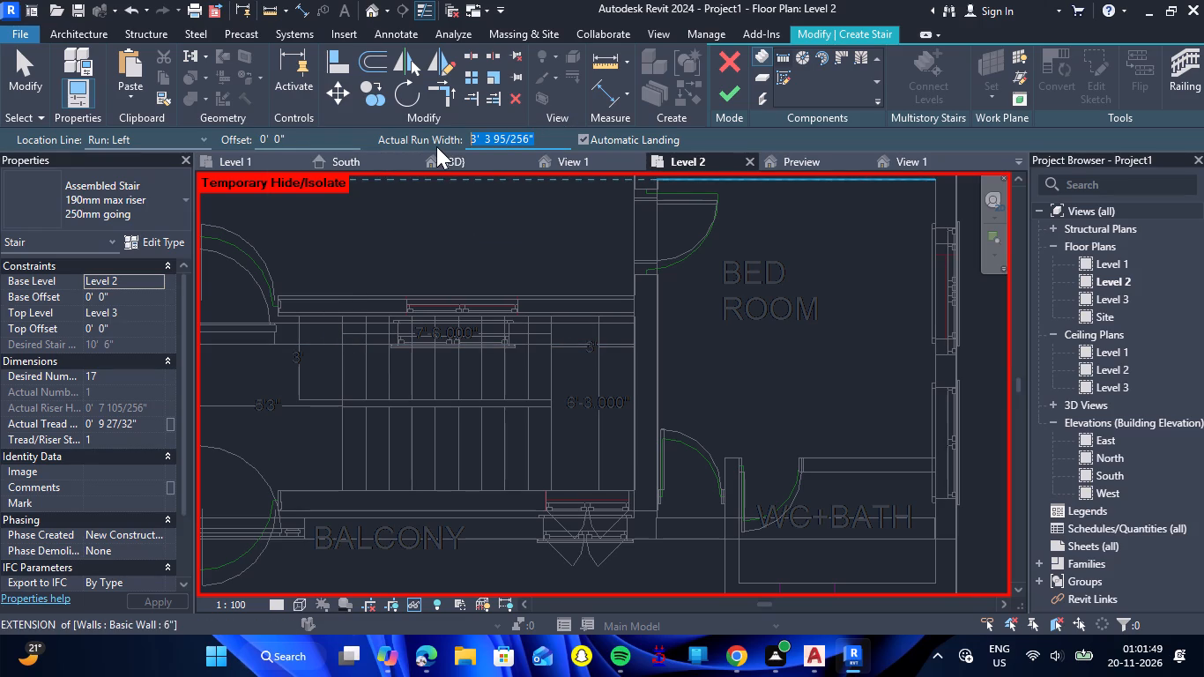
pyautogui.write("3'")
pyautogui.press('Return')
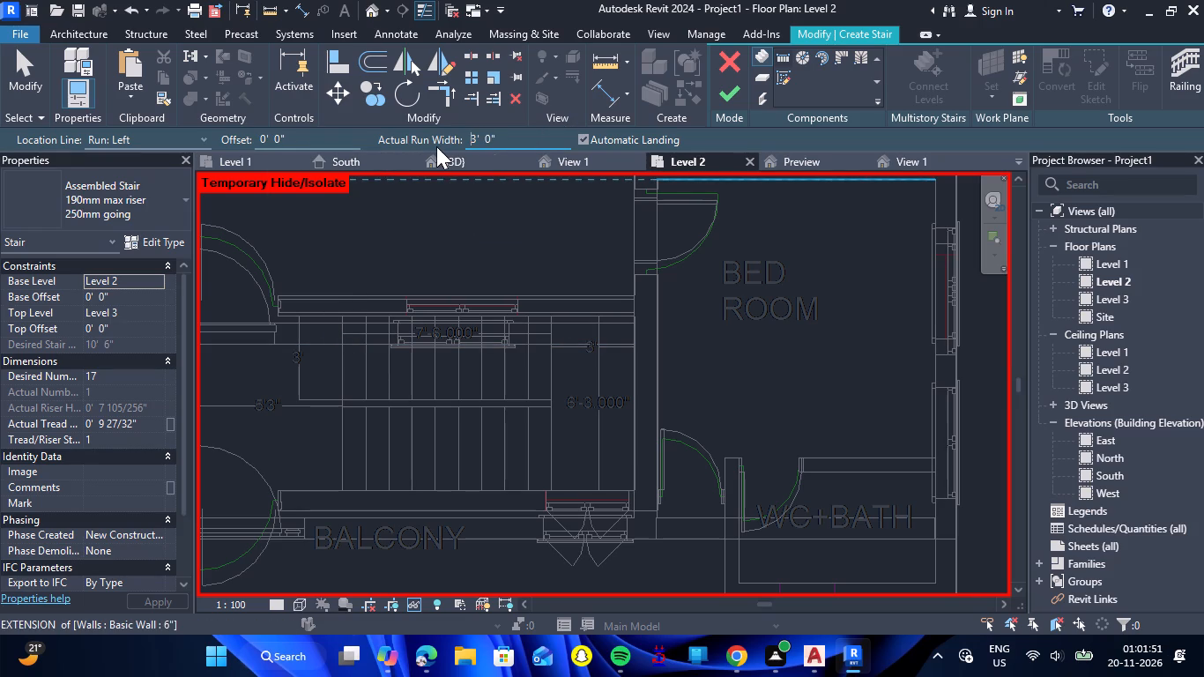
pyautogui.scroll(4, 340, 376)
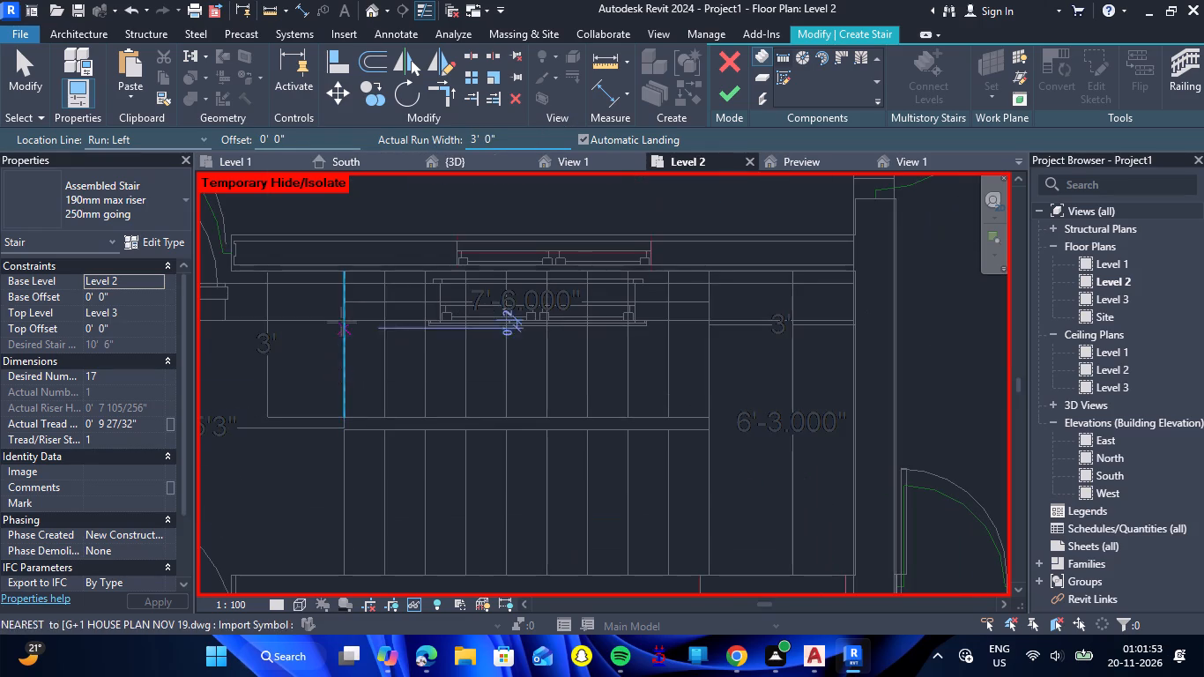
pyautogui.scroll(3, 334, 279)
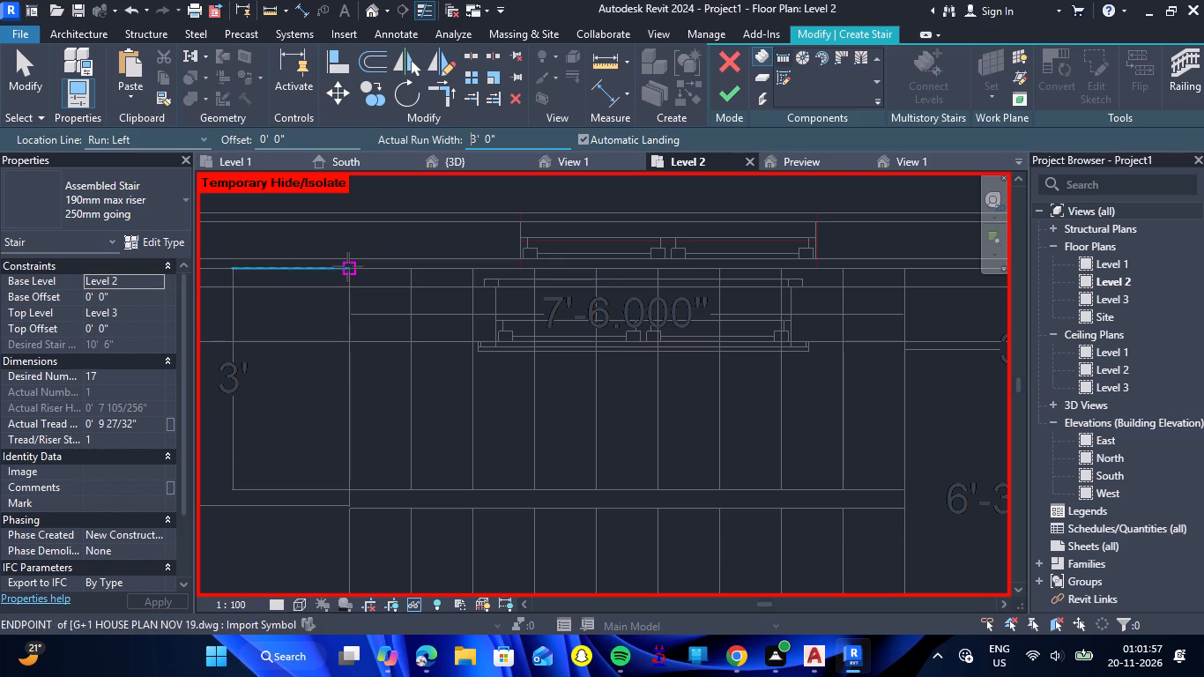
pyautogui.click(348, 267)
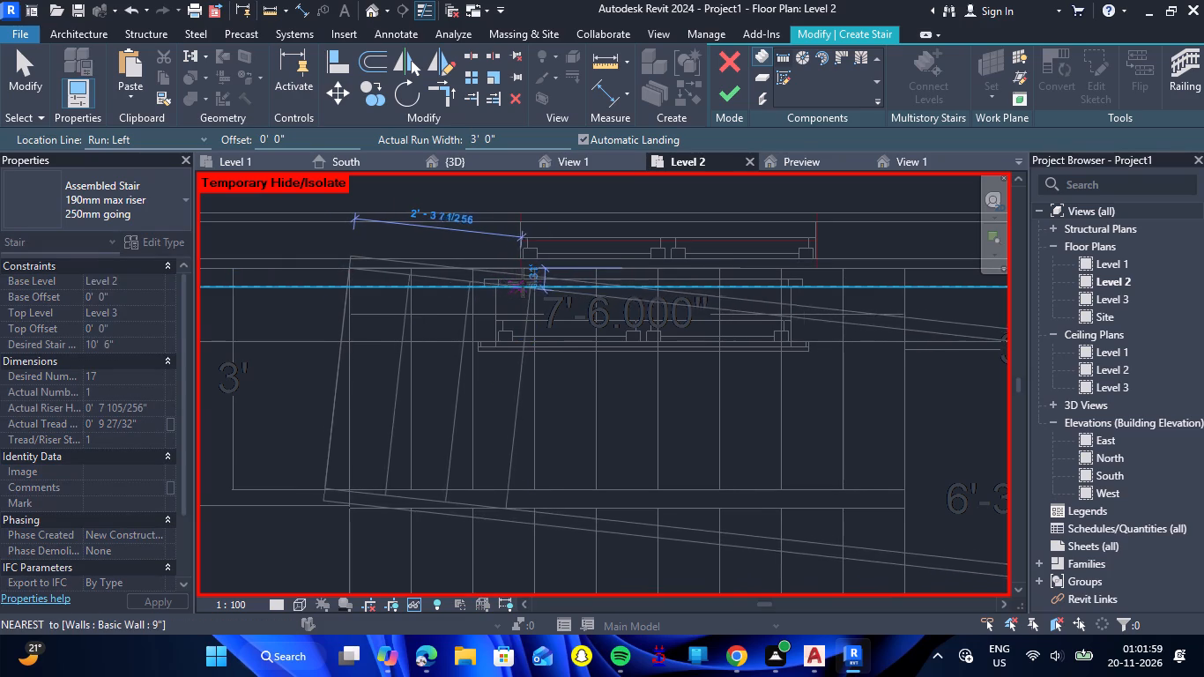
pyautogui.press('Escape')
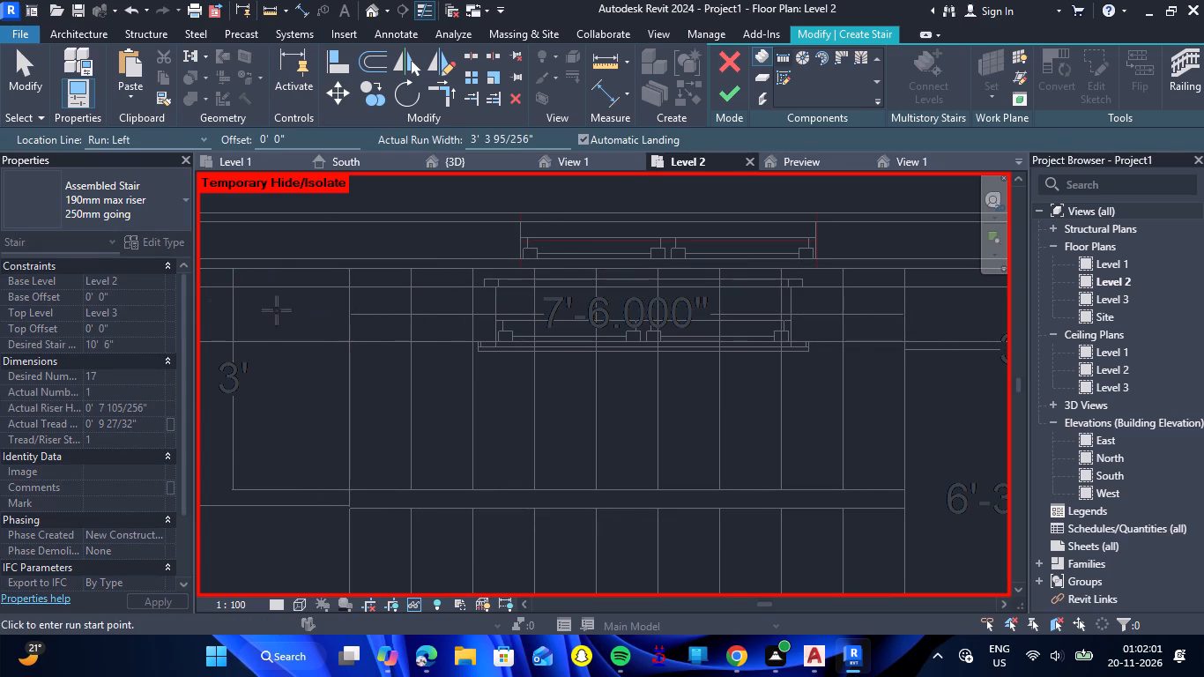
# Draw a U-shaped stair over the underlay with 20 risers, 3' run width, and two parallel 10-riser runs joined by an automatic landing.
pyautogui.click(121, 382)
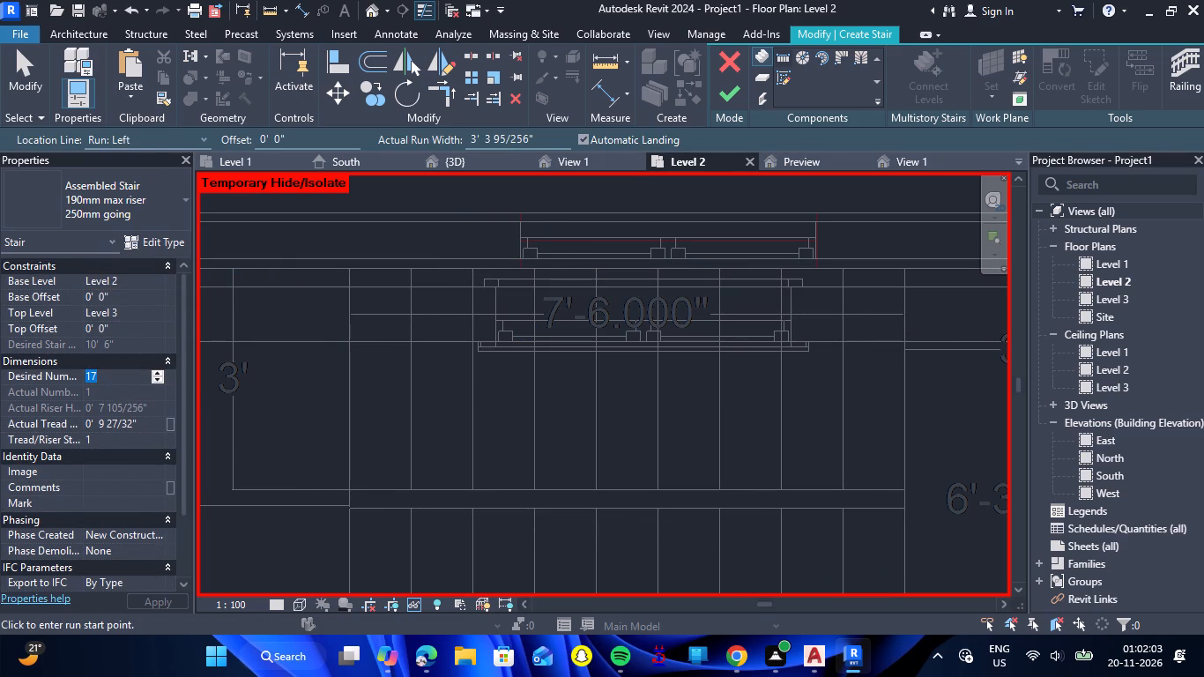
pyautogui.write('20')
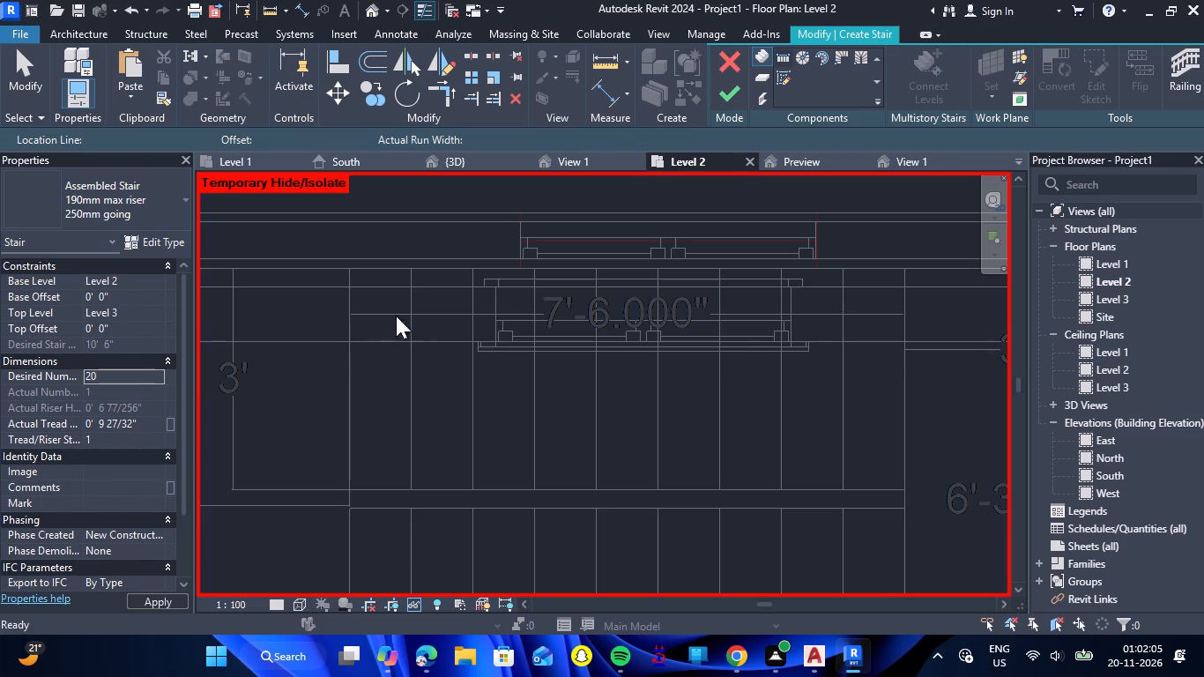
pyautogui.moveTo(545, 136); pyautogui.dragTo(380, 138)
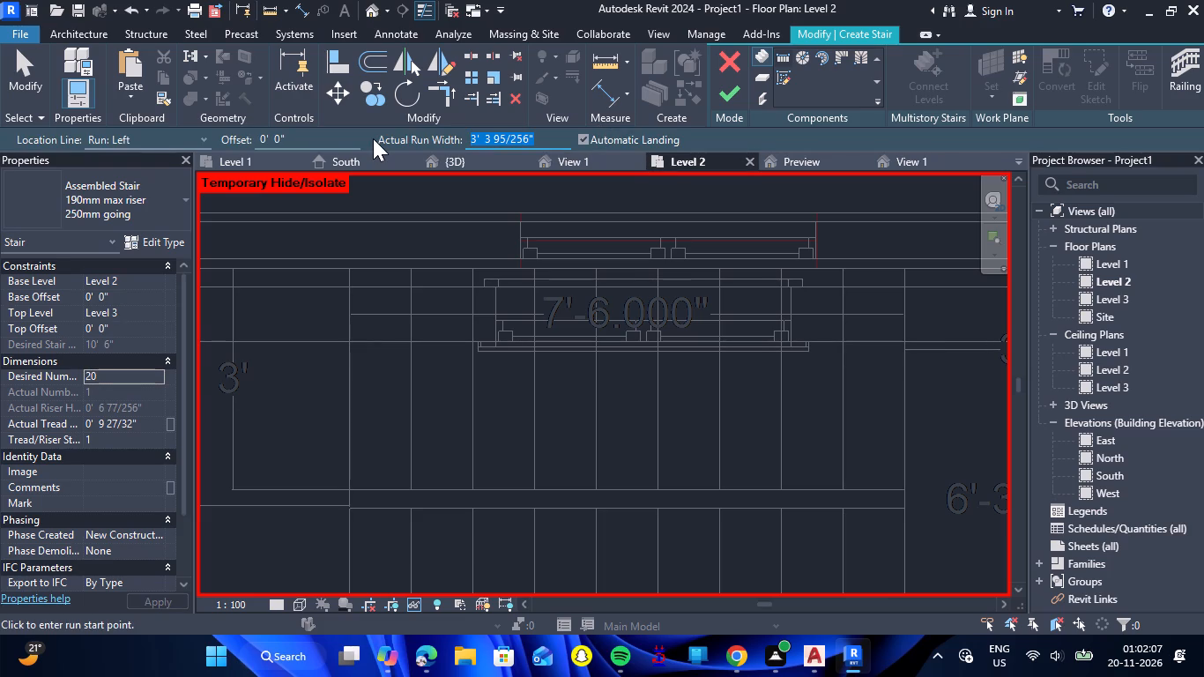
pyautogui.press('3')
pyautogui.press("'")
pyautogui.press('Return')
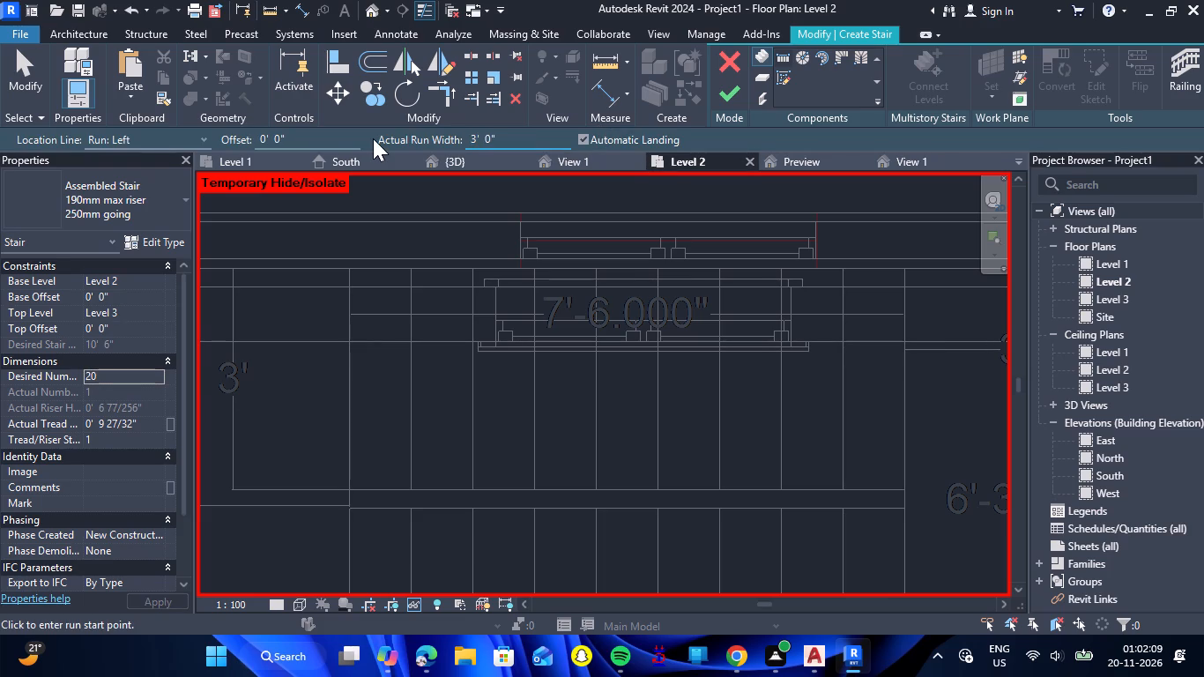
pyautogui.click(351, 271)
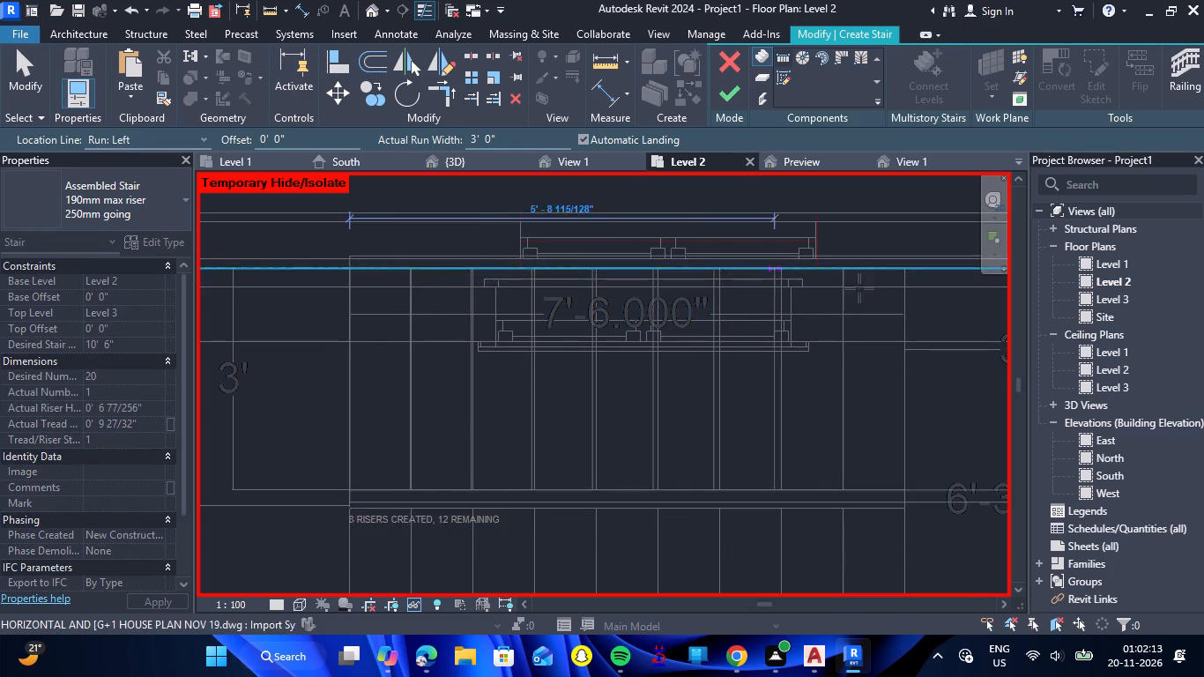
pyautogui.scroll(-3, 739, 285)
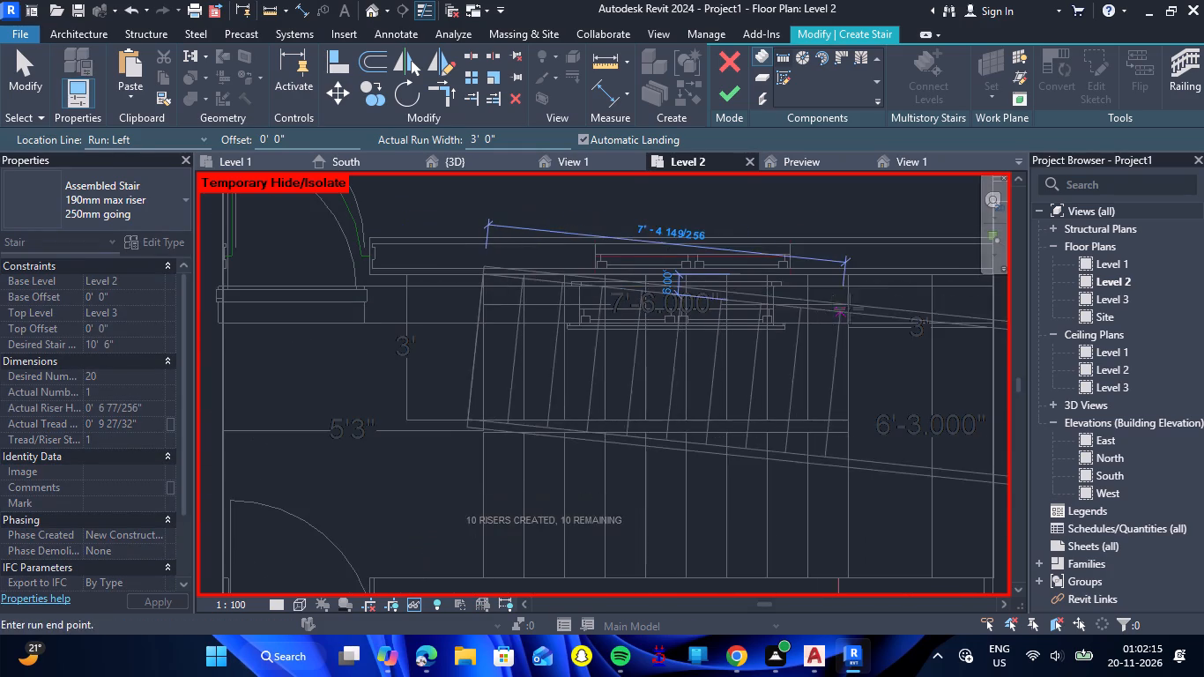
pyautogui.scroll(4, 853, 300)
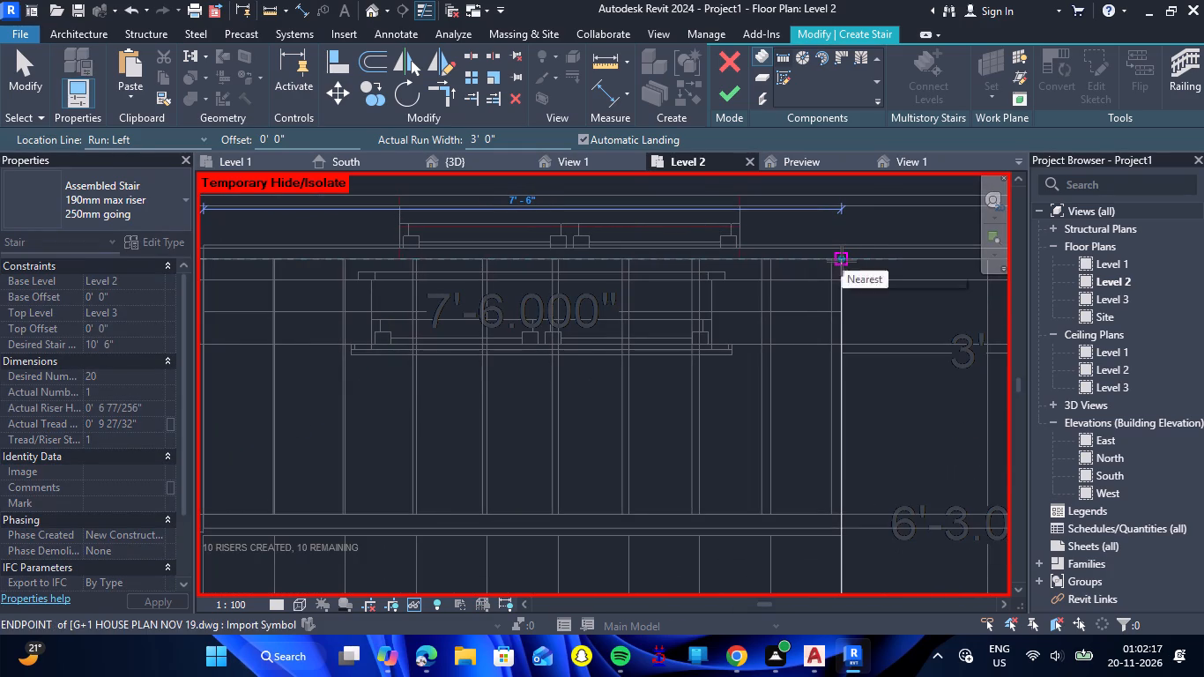
pyautogui.click(842, 261)
pyautogui.scroll(-7, 842, 265)
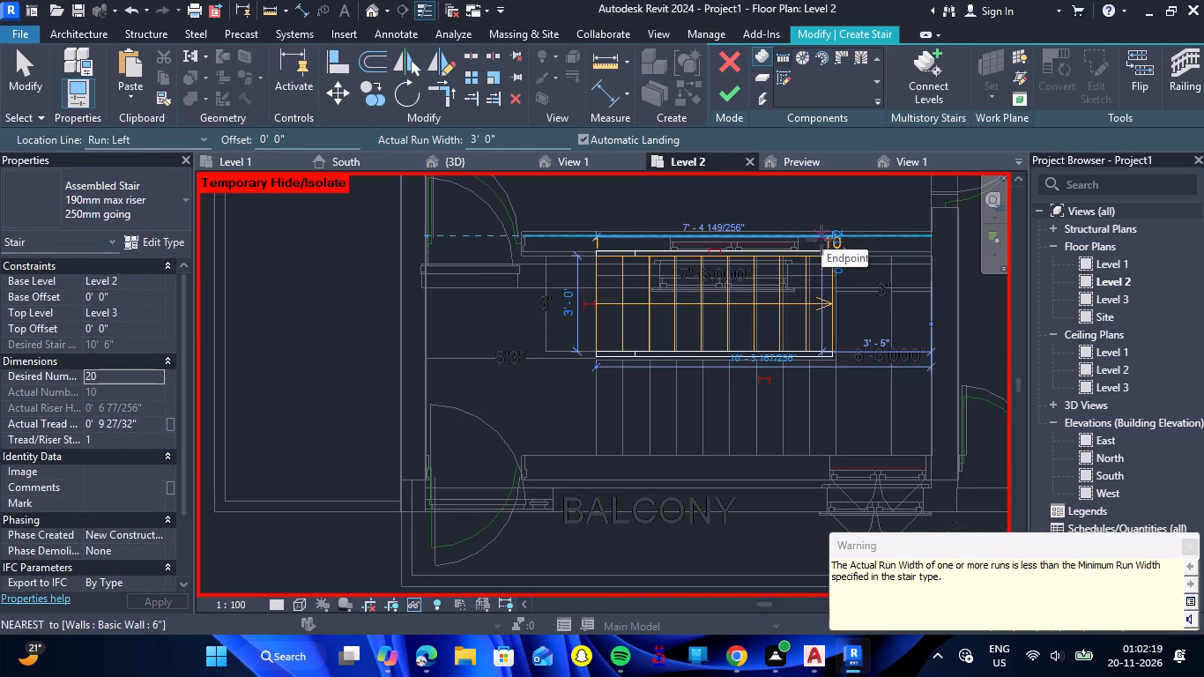
pyautogui.click(838, 456)
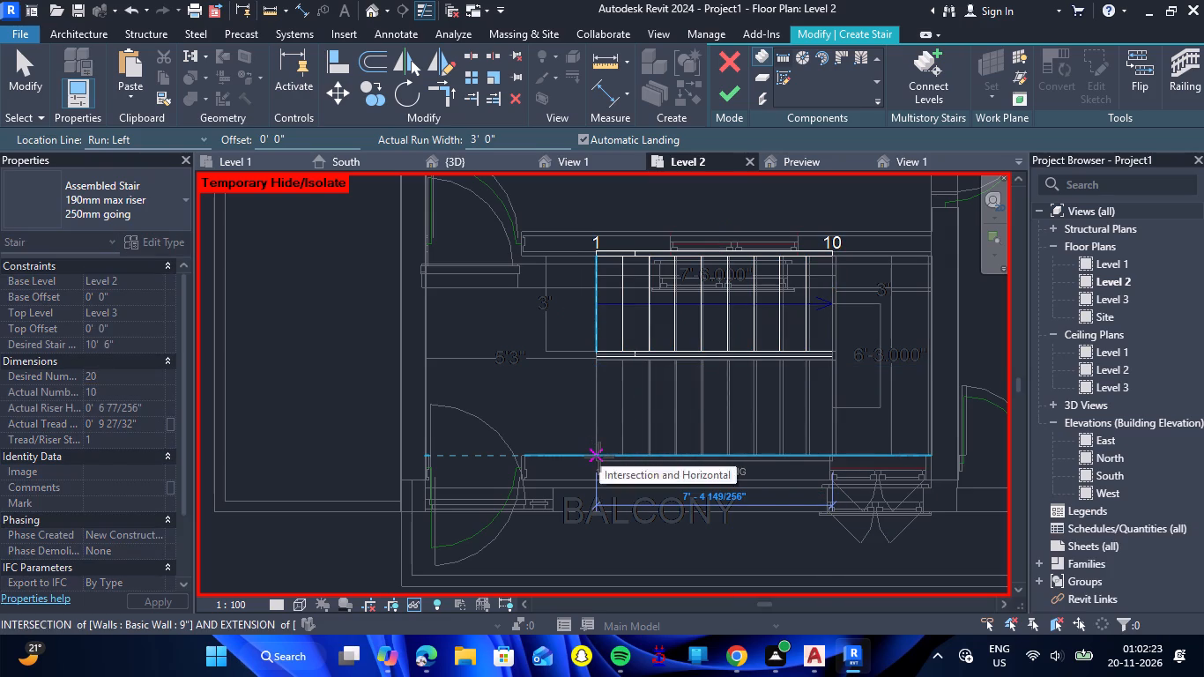
pyautogui.doubleClick(599, 457)
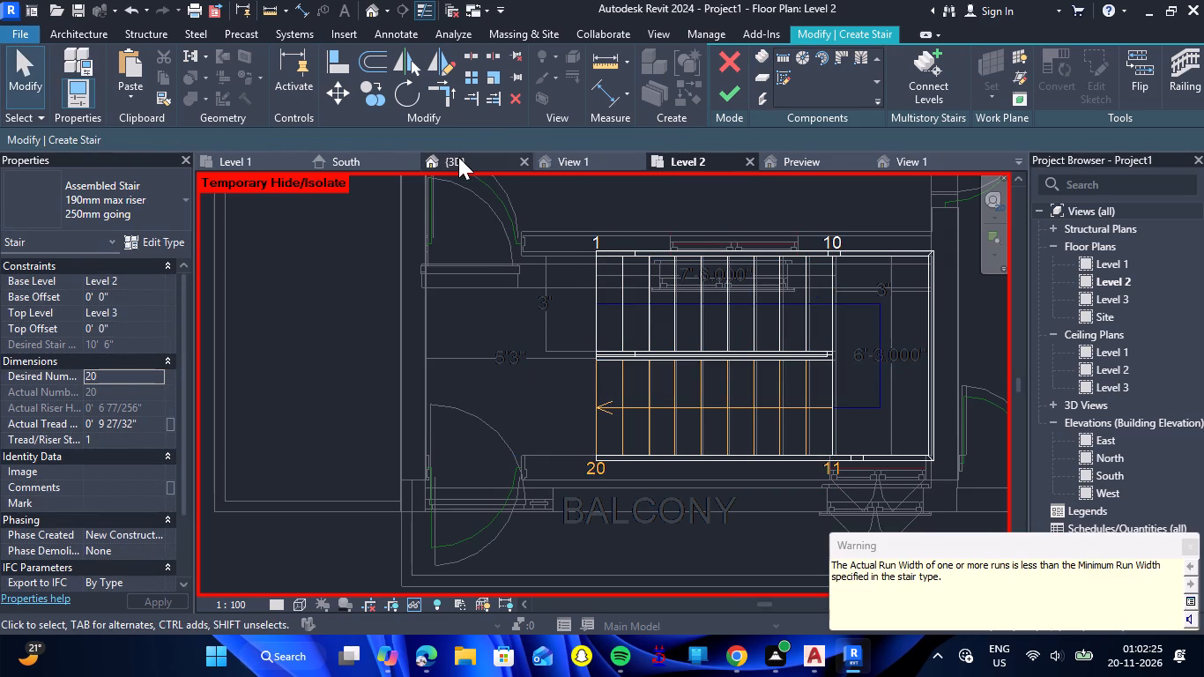
# Examine the new stair's runs and landing within the stairwell walls in the 3D view.
pyautogui.click(458, 157)
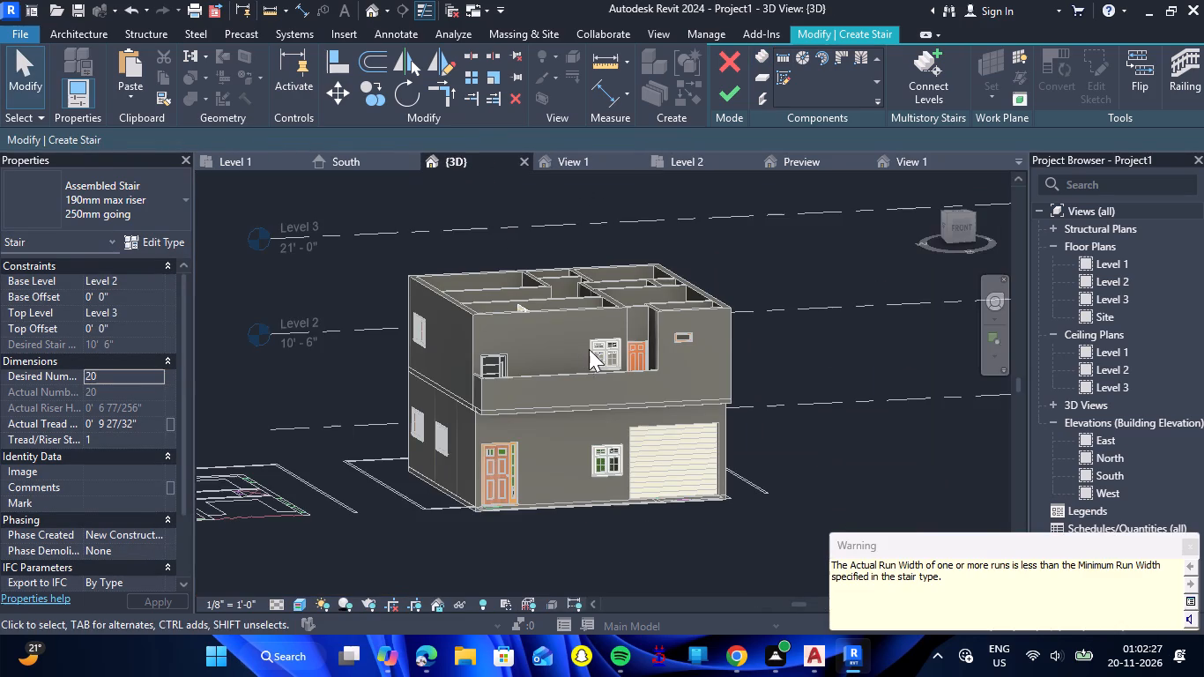
pyautogui.click(823, 450)
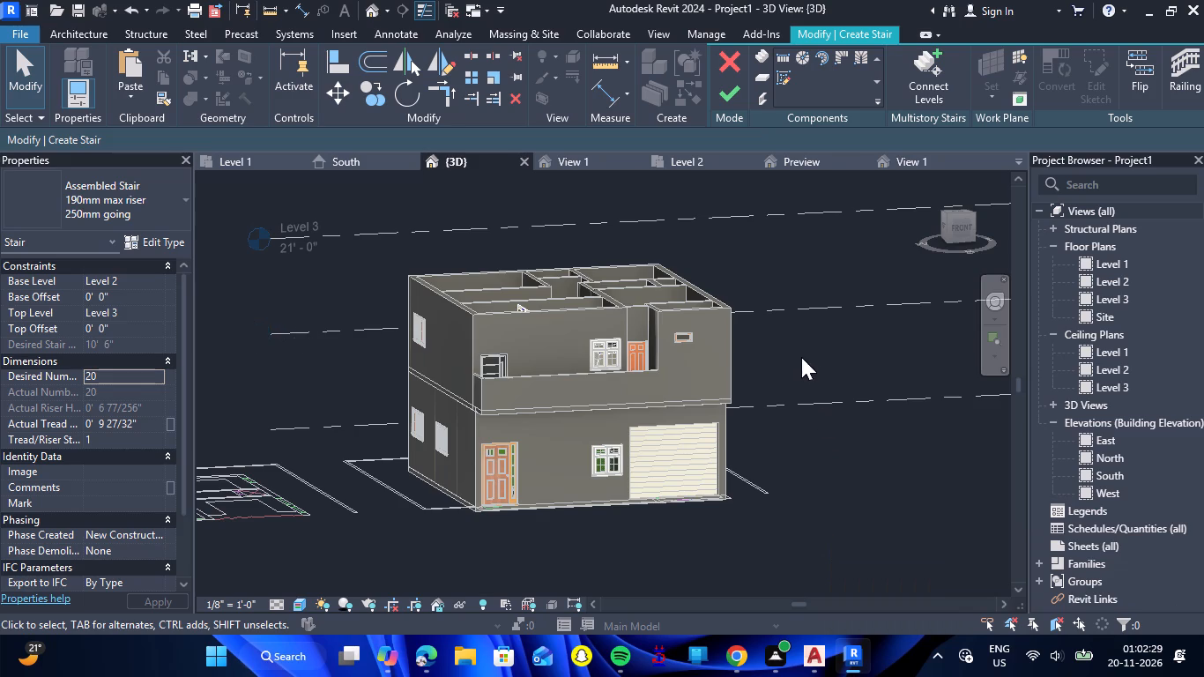
pyautogui.keyDown('shift'); pyautogui.moveTo(805, 346); pyautogui.dragTo(914, 560, button='right'); pyautogui.keyUp('shift')
pyautogui.keyDown('shift'); pyautogui.moveTo(805, 346); pyautogui.dragTo(914, 560); pyautogui.keyUp('shift')
pyautogui.scroll(5, 517, 277)
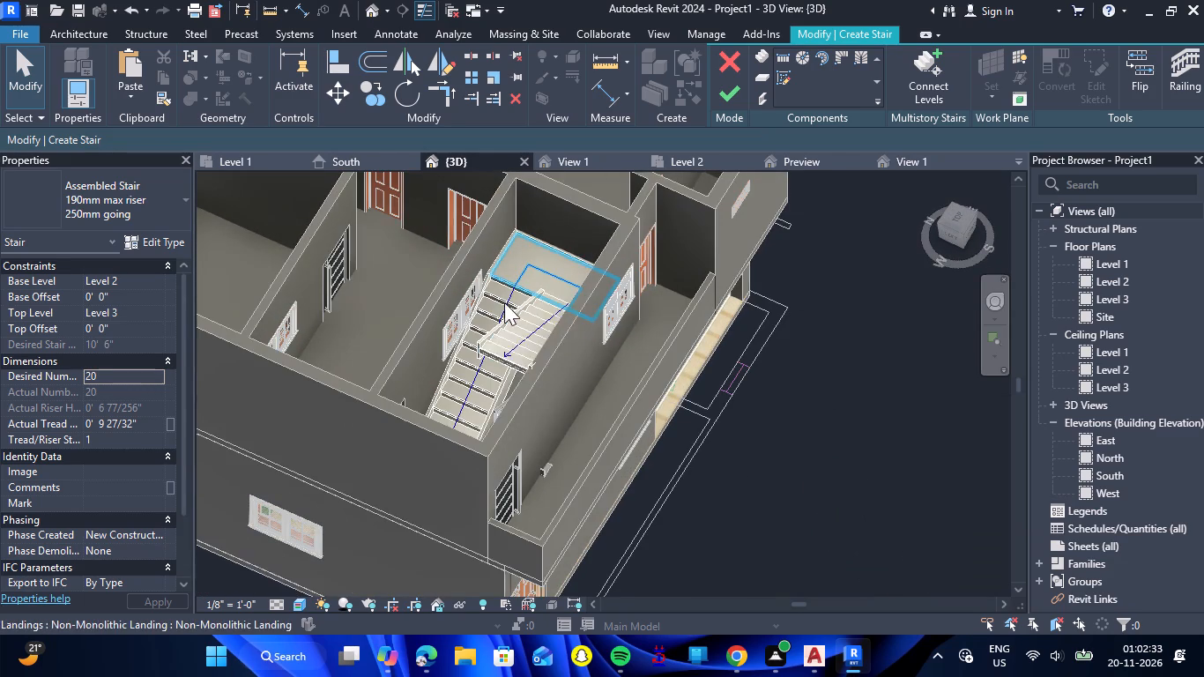
pyautogui.keyDown('shift'); pyautogui.moveTo(916, 370); pyautogui.dragTo(802, 438); pyautogui.keyUp('shift')
pyautogui.keyDown('shift'); pyautogui.moveTo(915, 370); pyautogui.dragTo(802, 438, button='right'); pyautogui.keyUp('shift')
pyautogui.scroll(-7, 673, 322)
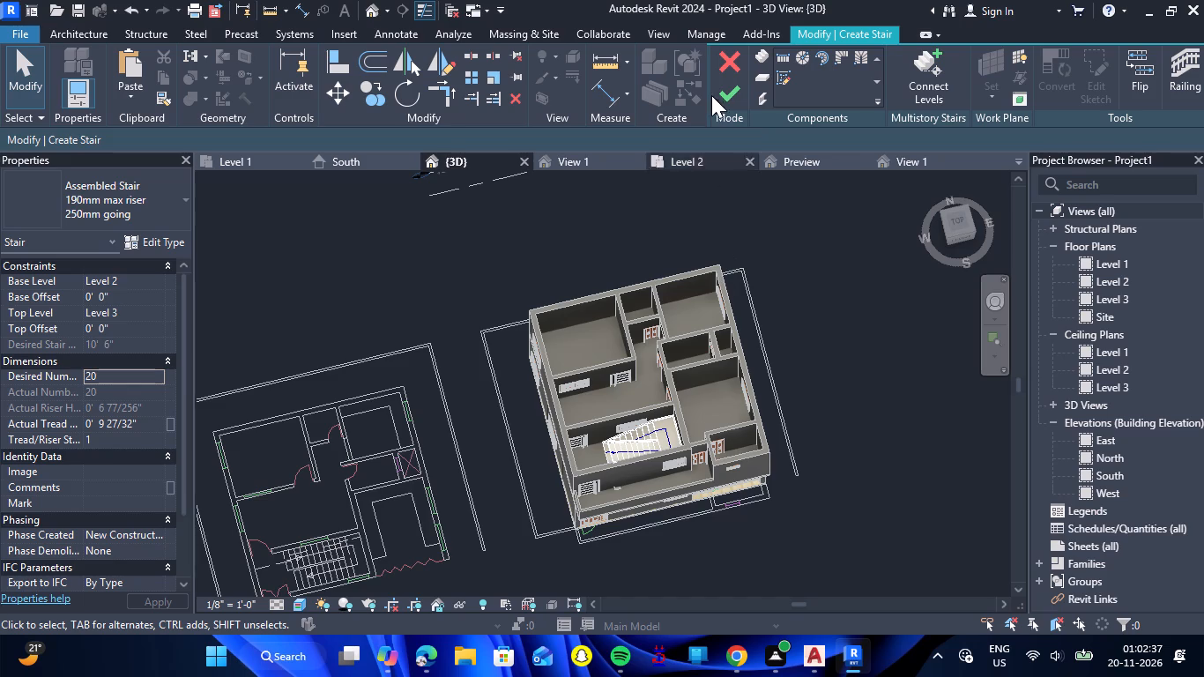
# Finish the stair from Level 2 to Level 3.
pyautogui.click(721, 98)
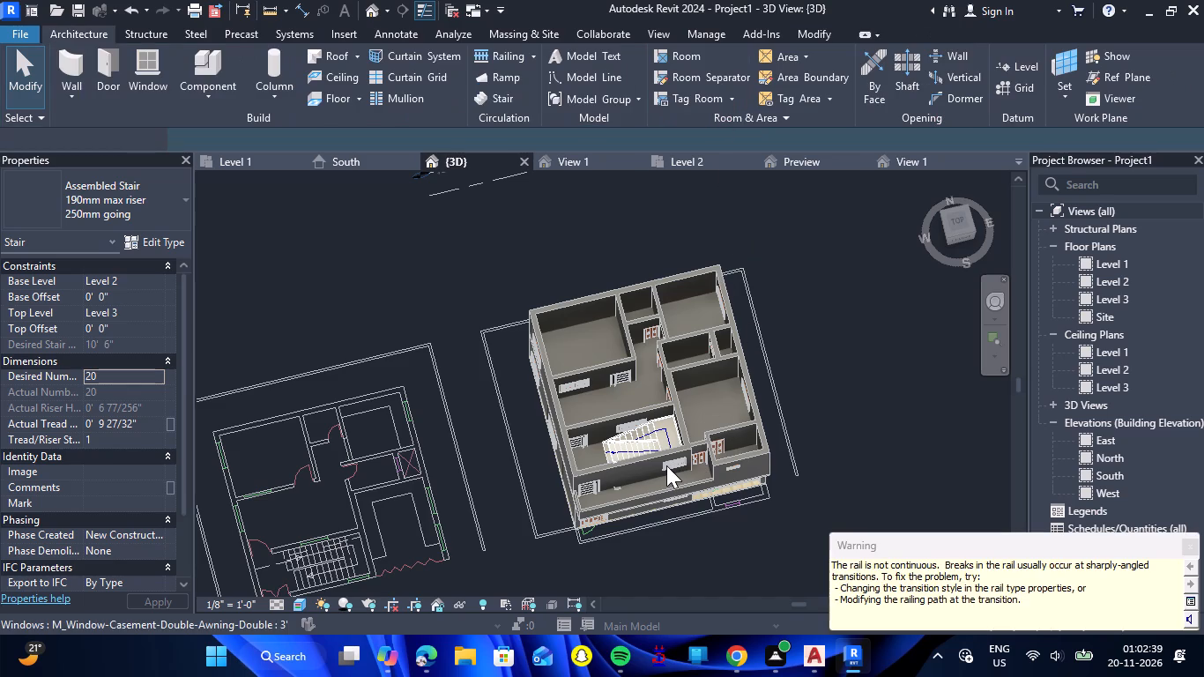
pyautogui.click(1197, 549)
# Delete the stair's outer 1100mm railing that runs along the stairwell walls, keeping the inner railing.
pyautogui.scroll(5, 643, 453)
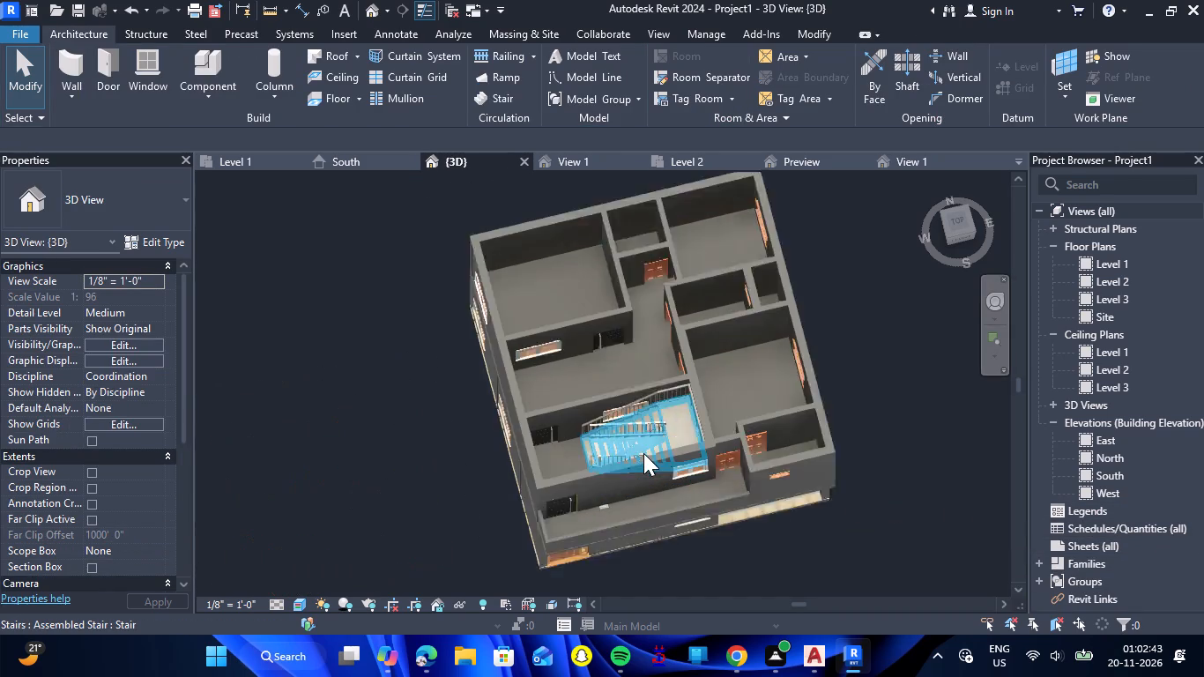
pyautogui.scroll(5, 643, 453)
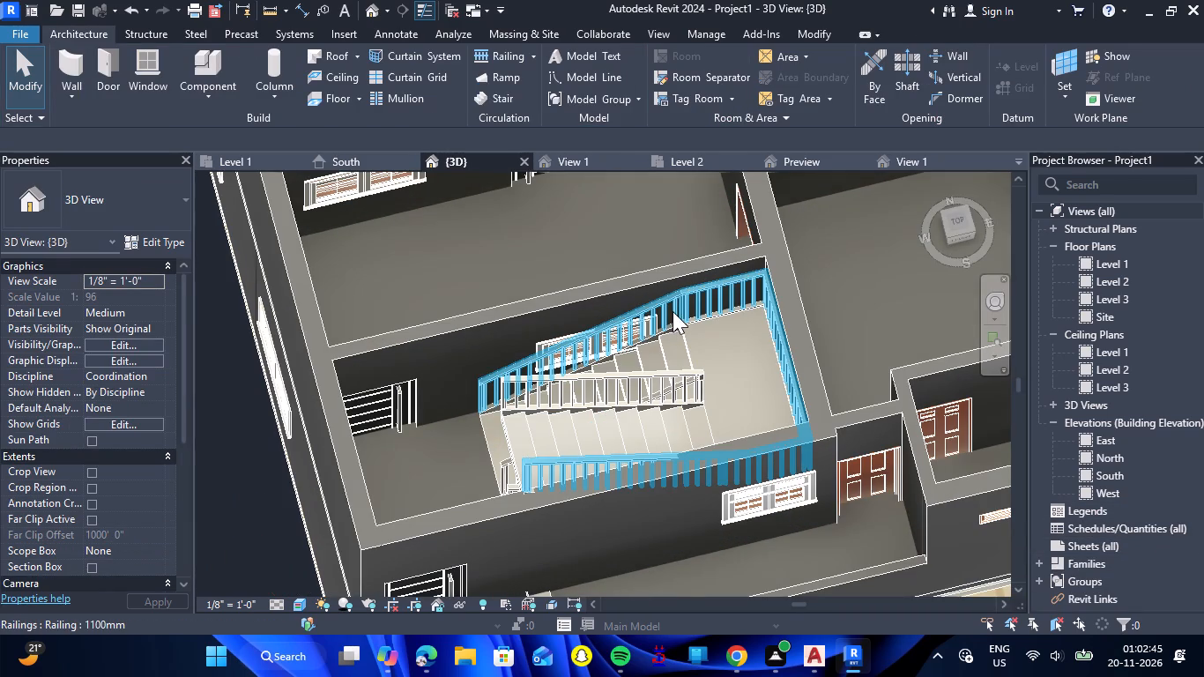
pyautogui.click(673, 311)
pyautogui.press('Delete')
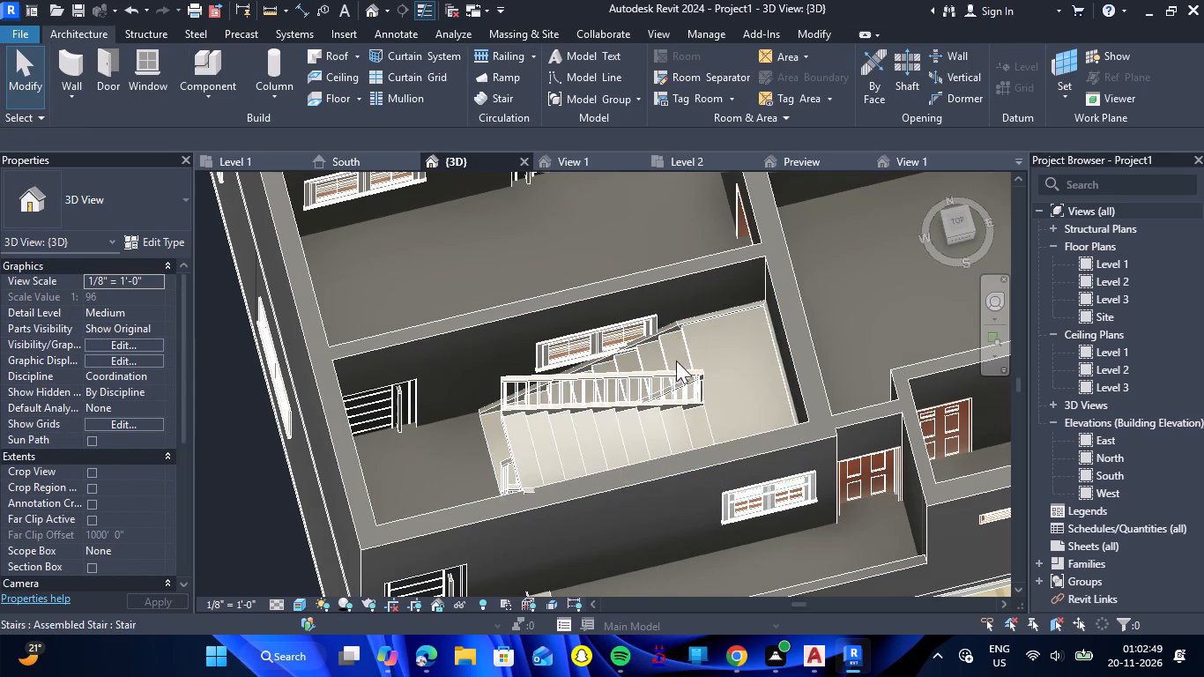
# Examine on the Level 2 plan how the stair's outer edges and landing fit against the surrounding stairwell walls.
pyautogui.scroll(4, 708, 349)
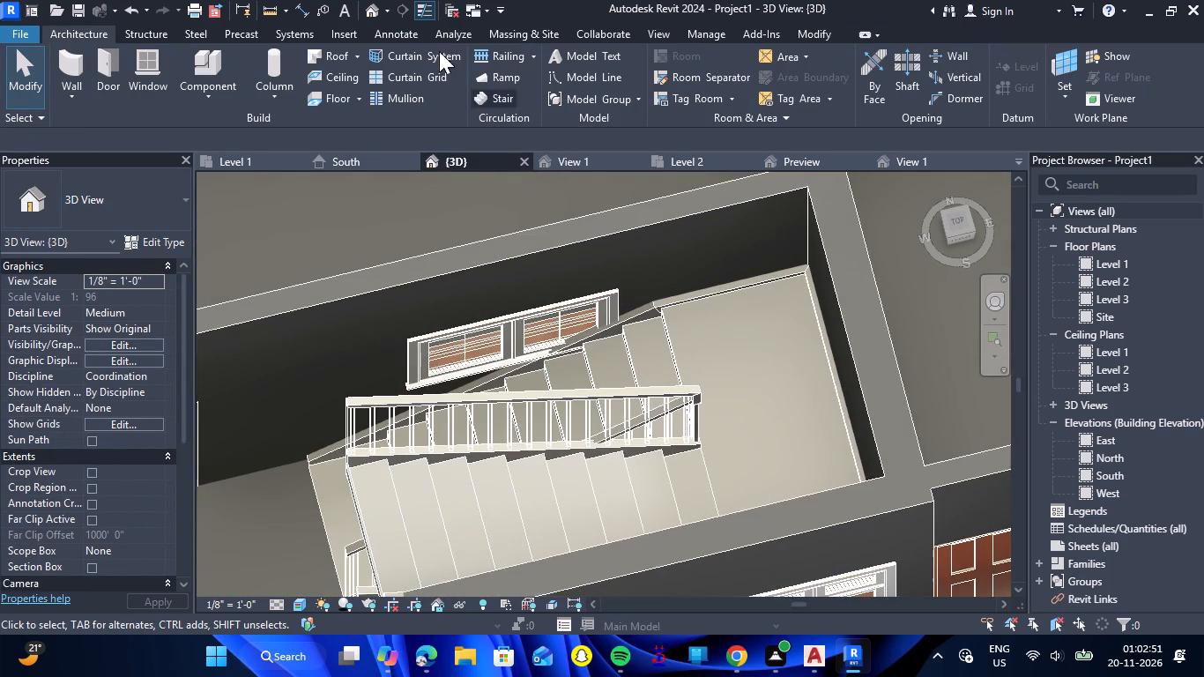
pyautogui.click(684, 160)
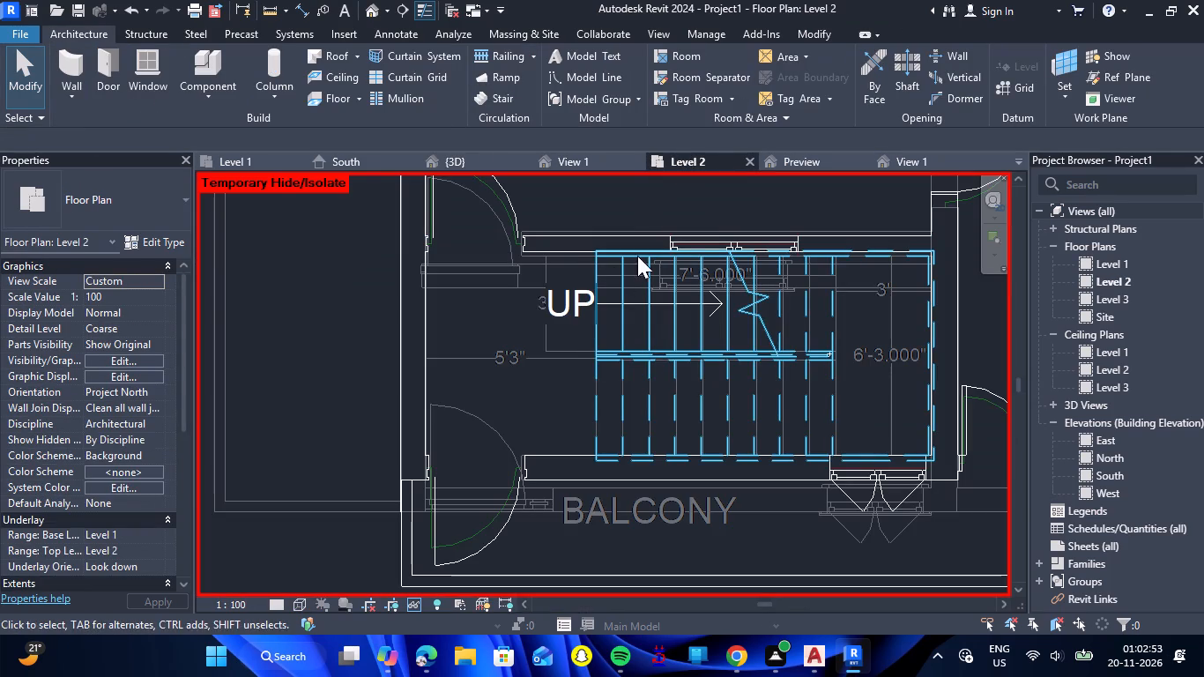
pyautogui.scroll(7, 631, 252)
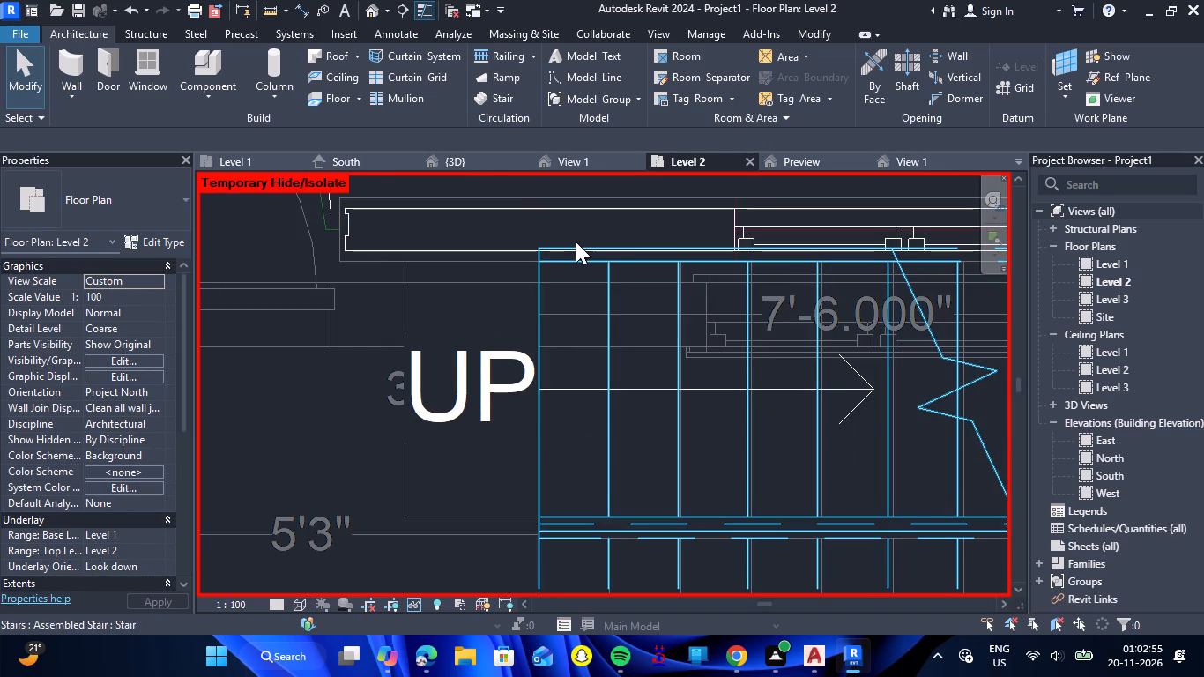
pyautogui.scroll(-6, 517, 232)
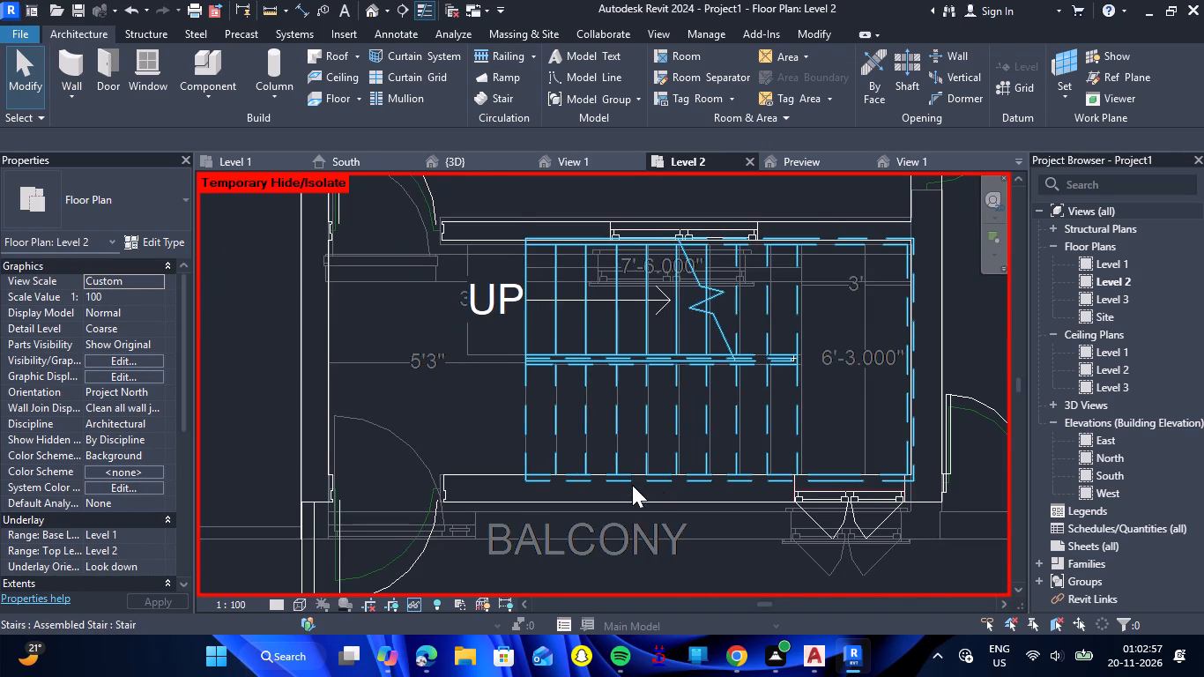
pyautogui.scroll(5, 632, 484)
pyautogui.scroll(-6, 528, 427)
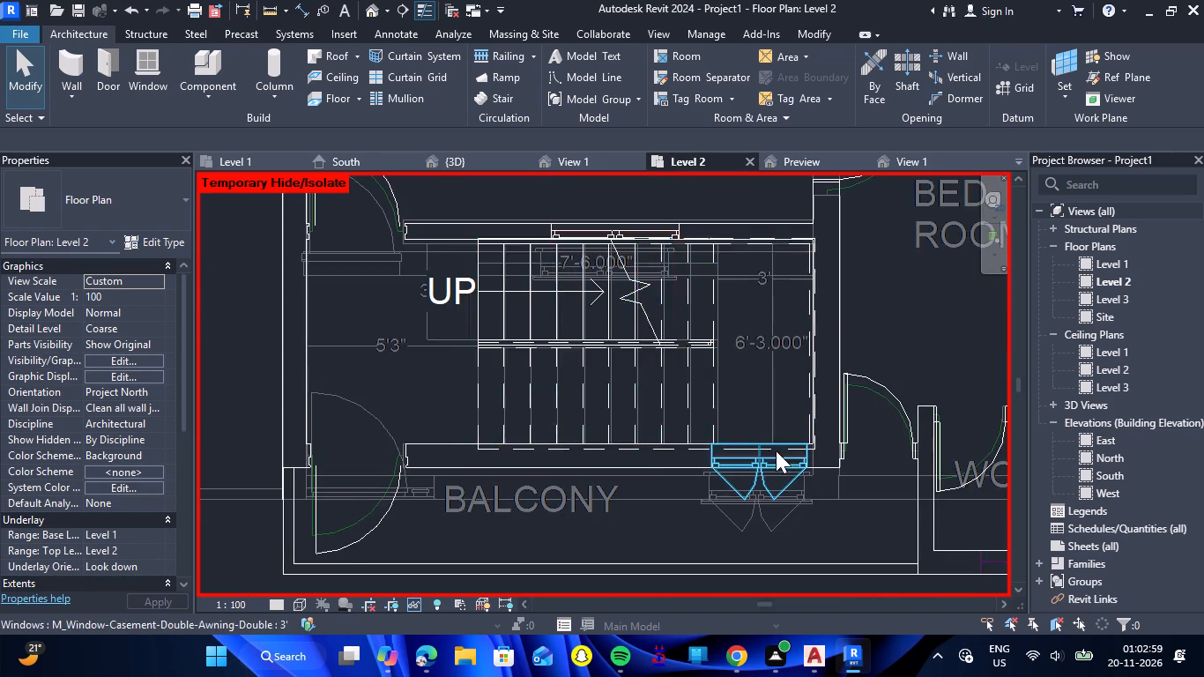
pyautogui.scroll(12, 804, 443)
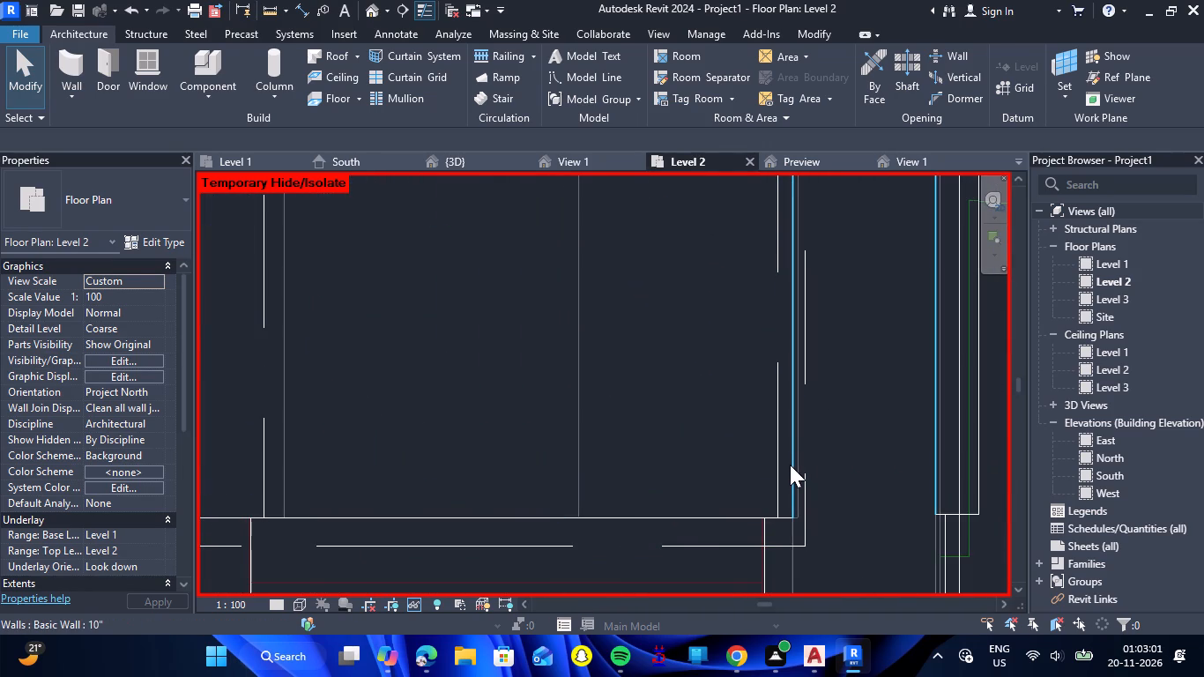
pyautogui.click(790, 465)
pyautogui.press('Escape')
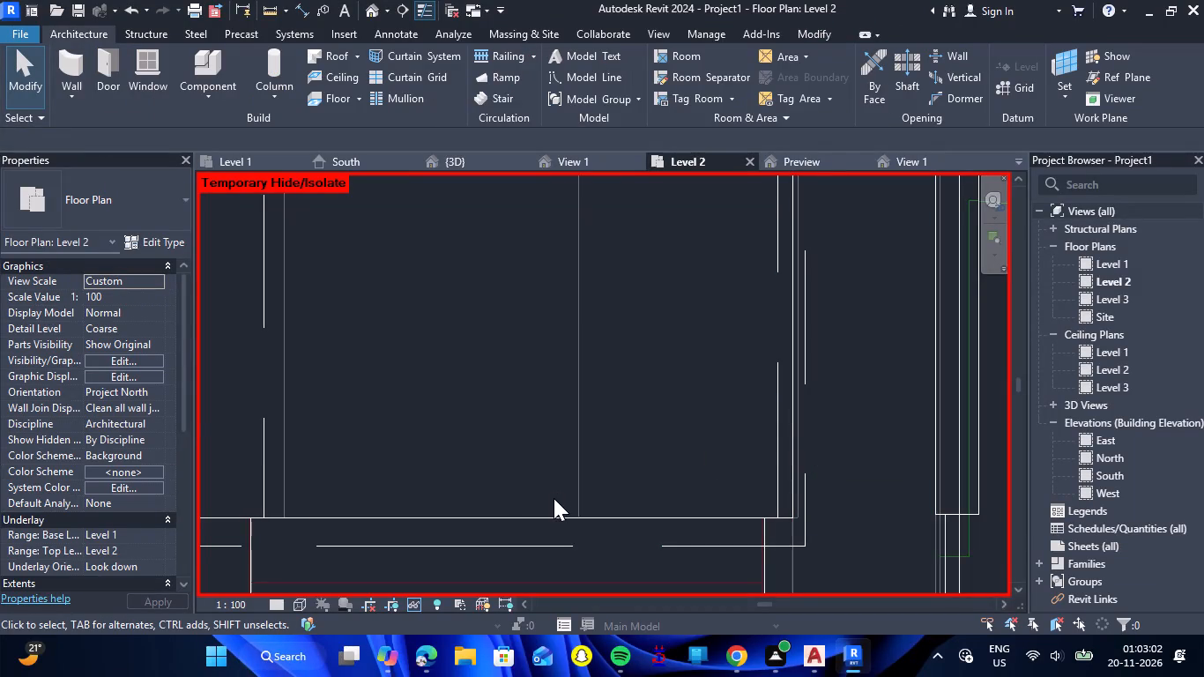
pyautogui.click(549, 517)
pyautogui.scroll(-6, 605, 404)
pyautogui.press('Escape')
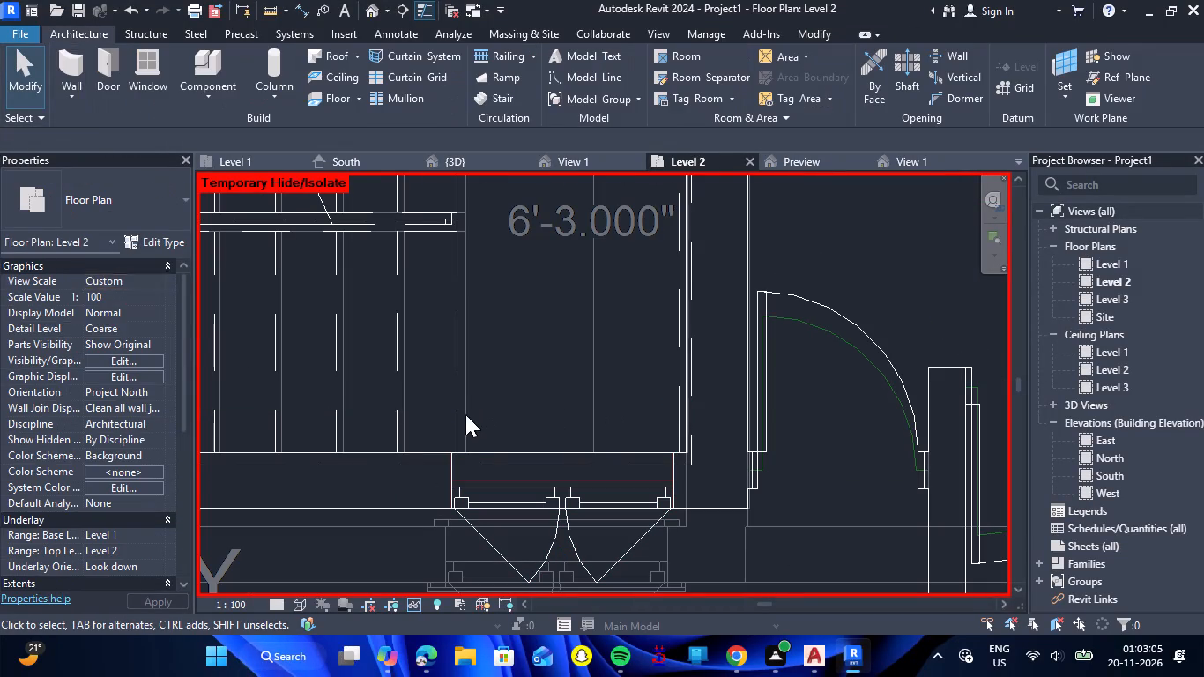
pyautogui.click(458, 417)
pyautogui.scroll(-5, 515, 405)
pyautogui.press('Escape')
# Open the stair for editing in the 3D view and delete the lower run's wall-side 50mm stringer beside the window.
pyautogui.click(460, 159)
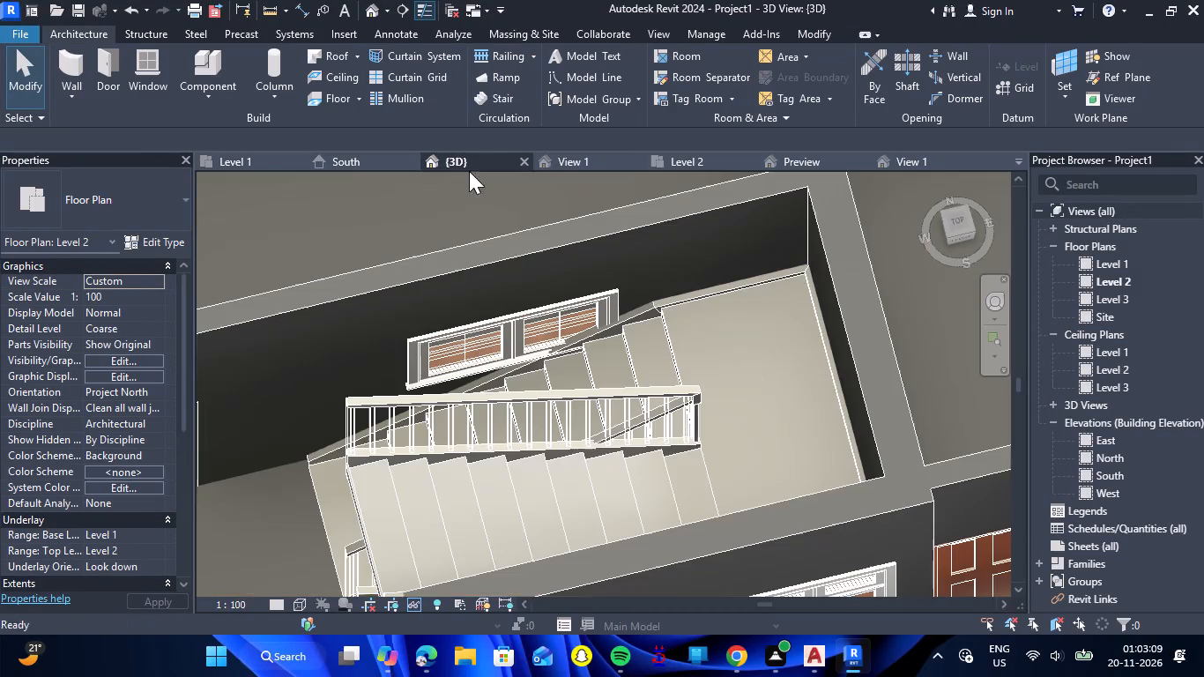
pyautogui.scroll(6, 637, 299)
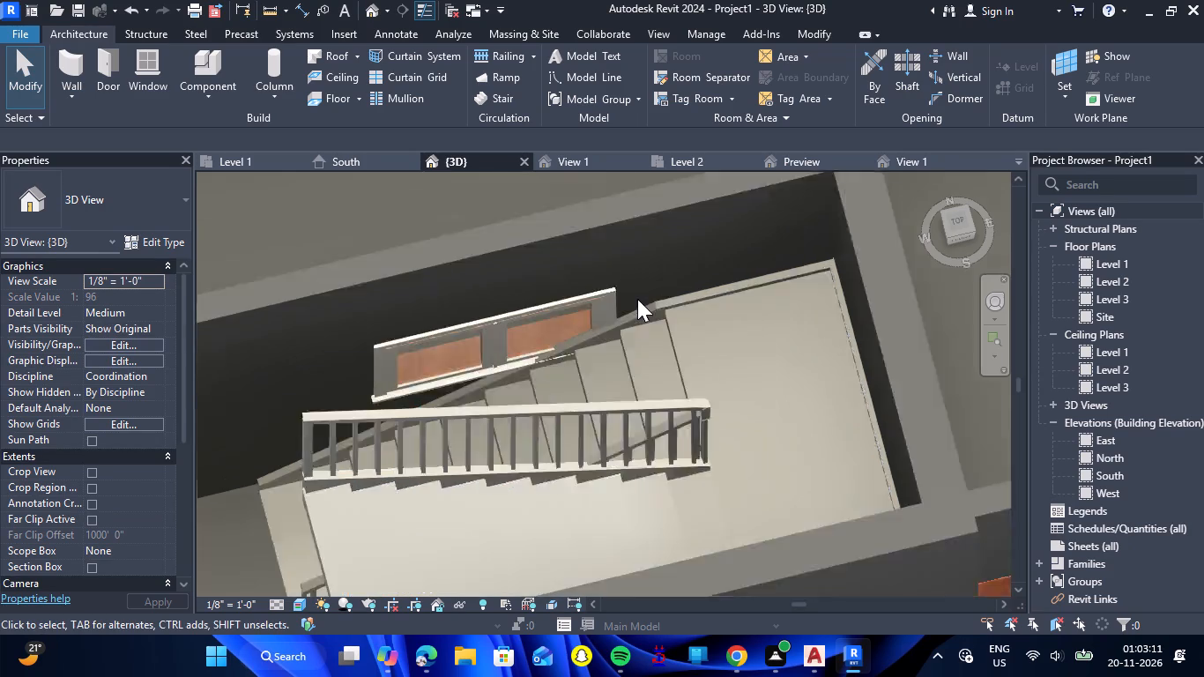
pyautogui.scroll(4, 637, 299)
pyautogui.click(690, 336)
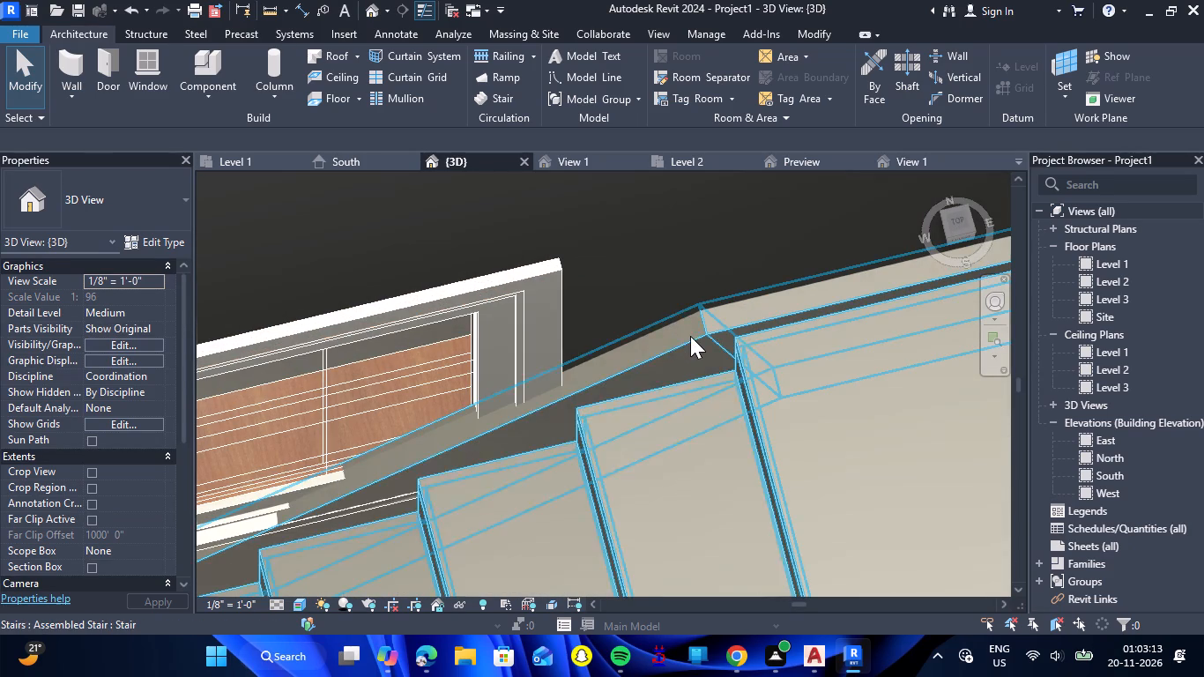
pyautogui.tripleClick(690, 338)
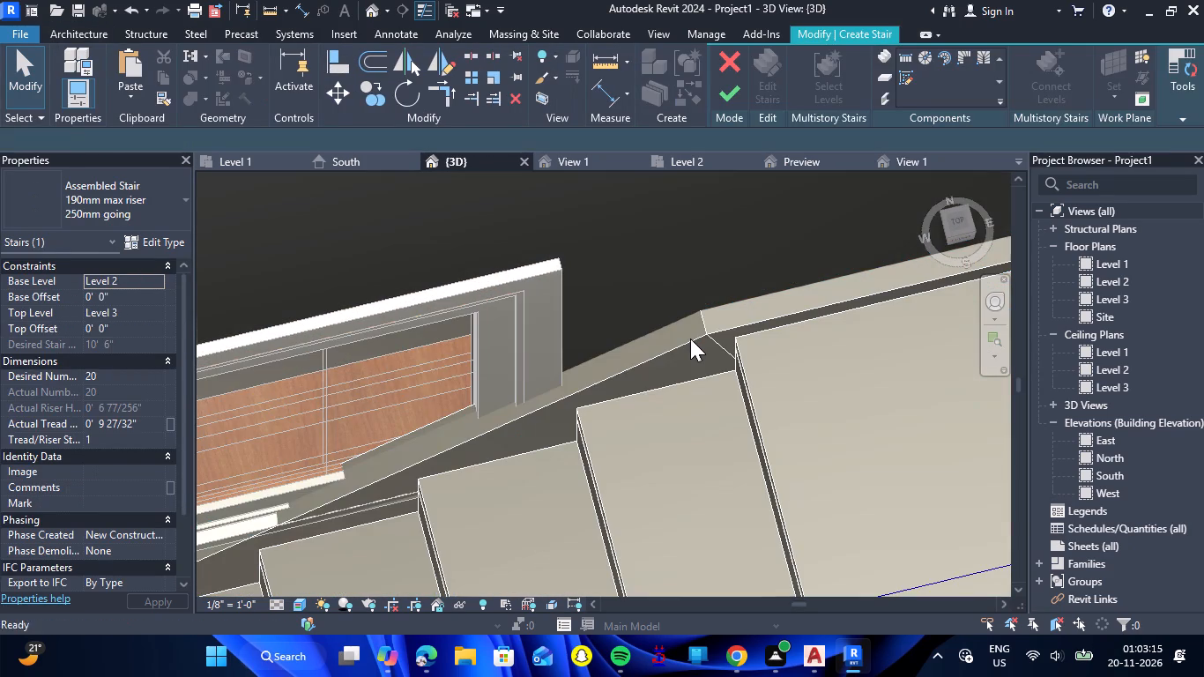
pyautogui.doubleClick(679, 338)
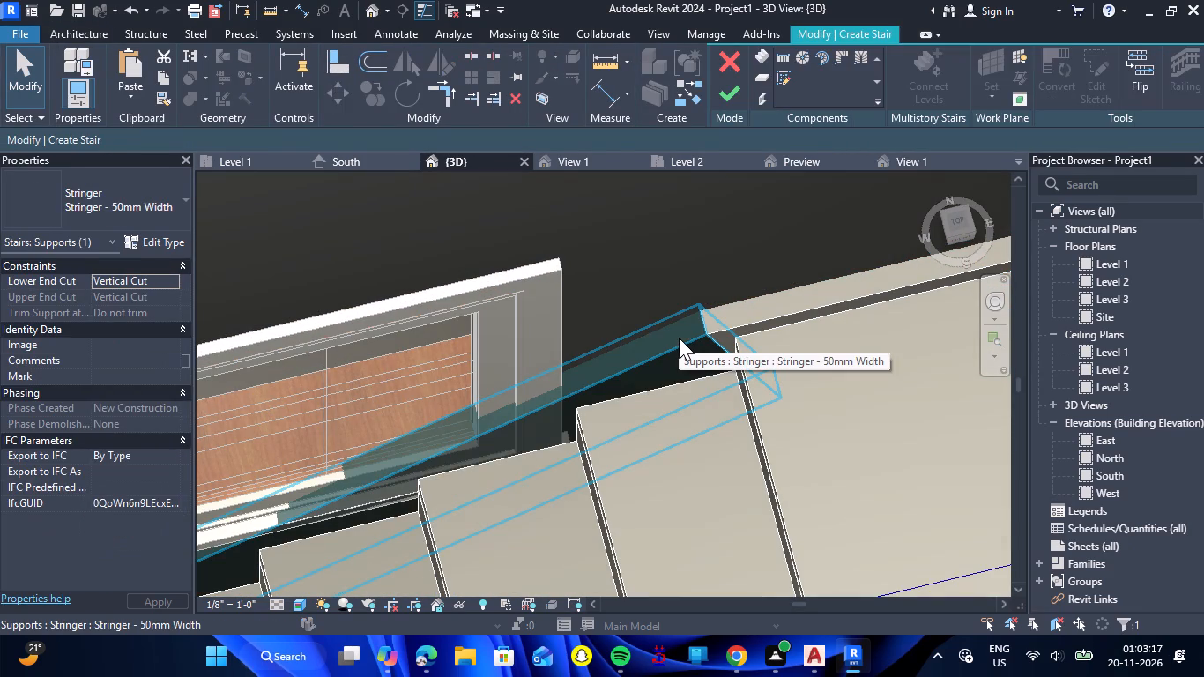
pyautogui.press('Delete')
# Select the landing's wall-side 50mm stringer that adjoins the lower run.
pyautogui.doubleClick(772, 322)
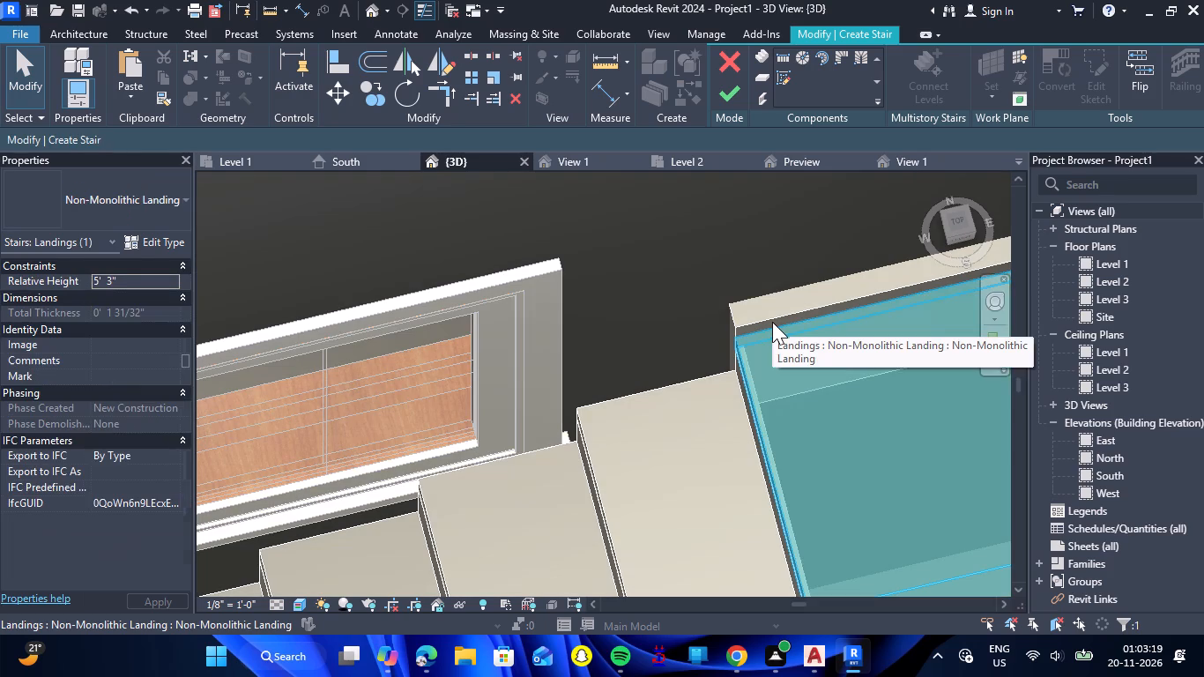
pyautogui.press('Escape')
pyautogui.click(772, 315)
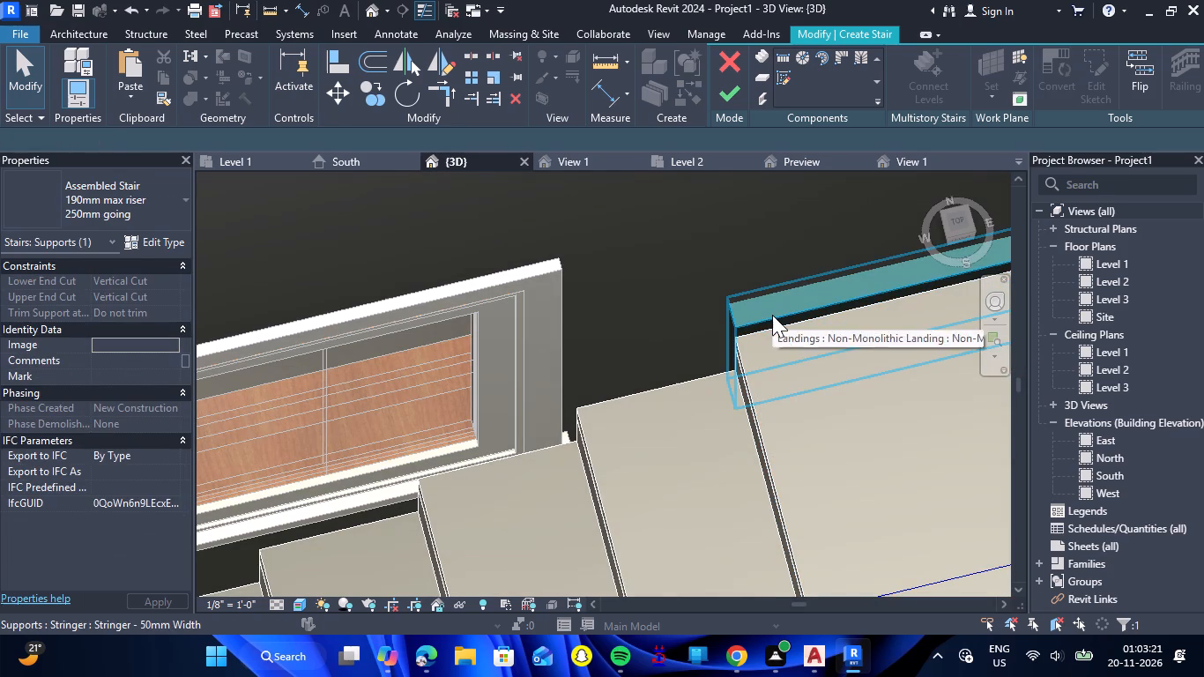